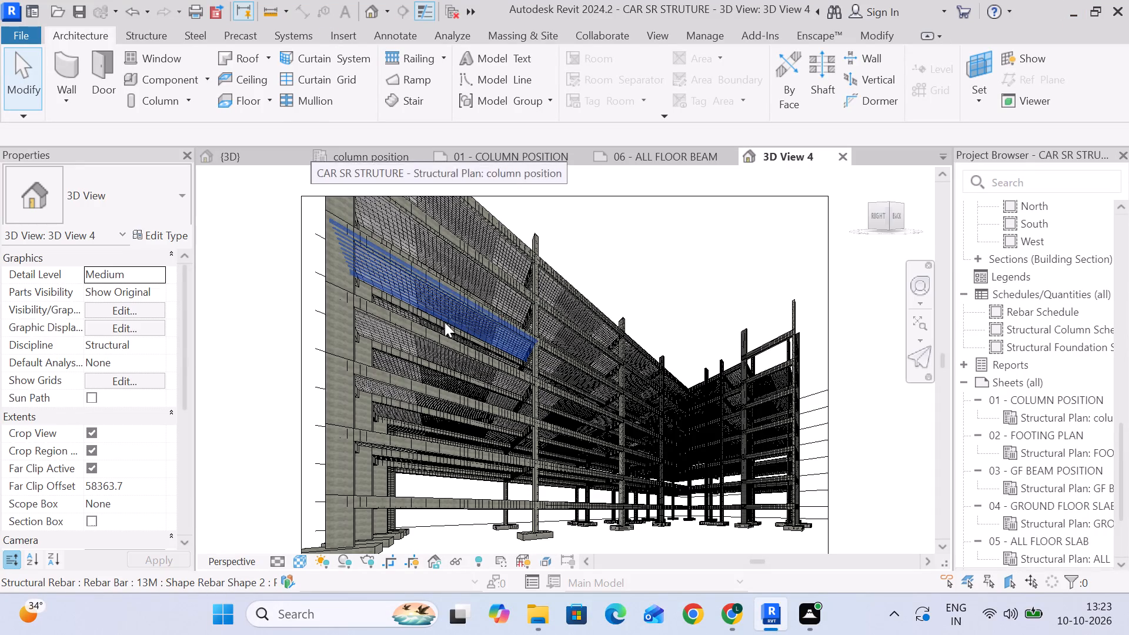
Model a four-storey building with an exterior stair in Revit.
Save the CAR SR STRUTURE project and close all of its open views.
{"action": "key", "text": "ctrl+s"}
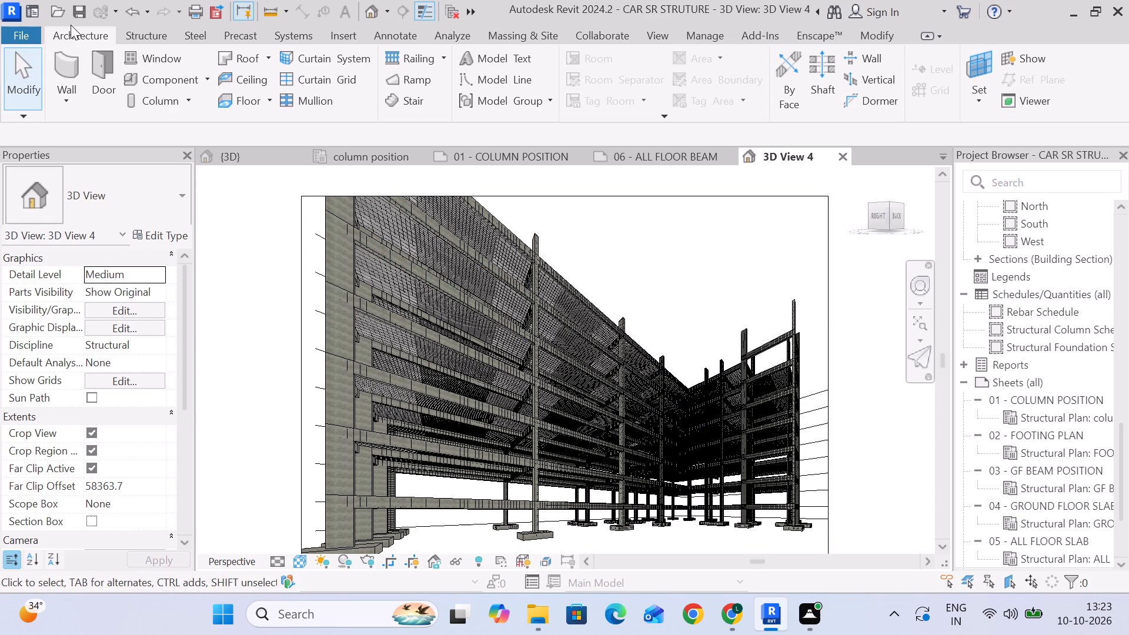
{"action": "left_click", "coordinate": [299, 151]}
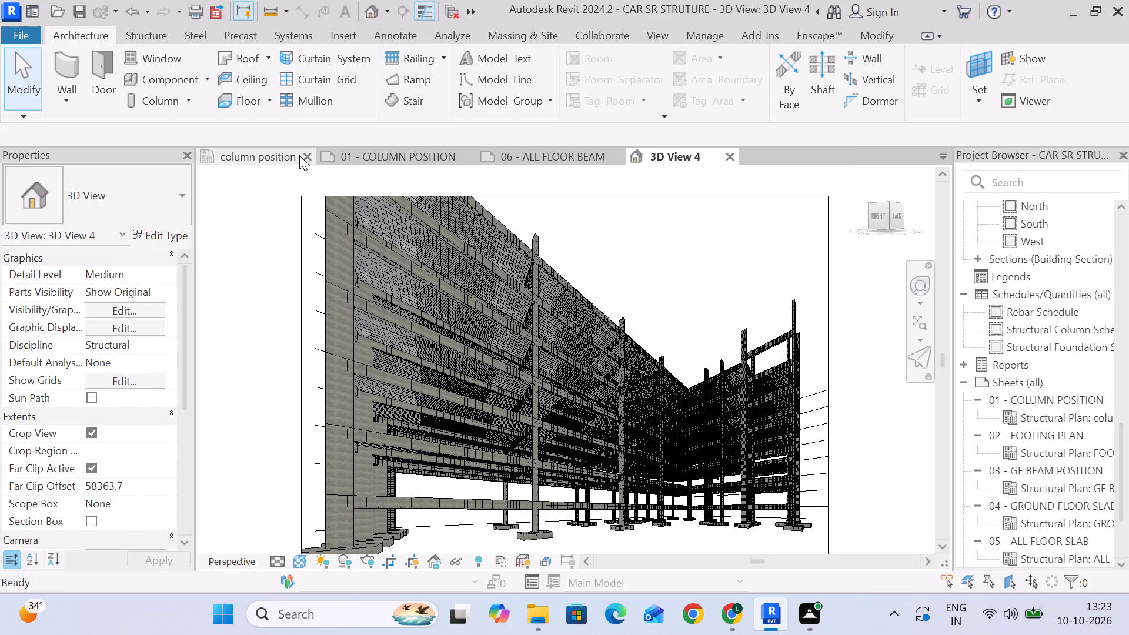
{"action": "left_click", "coordinate": [306, 155]}
{"action": "left_click", "coordinate": [343, 157]}
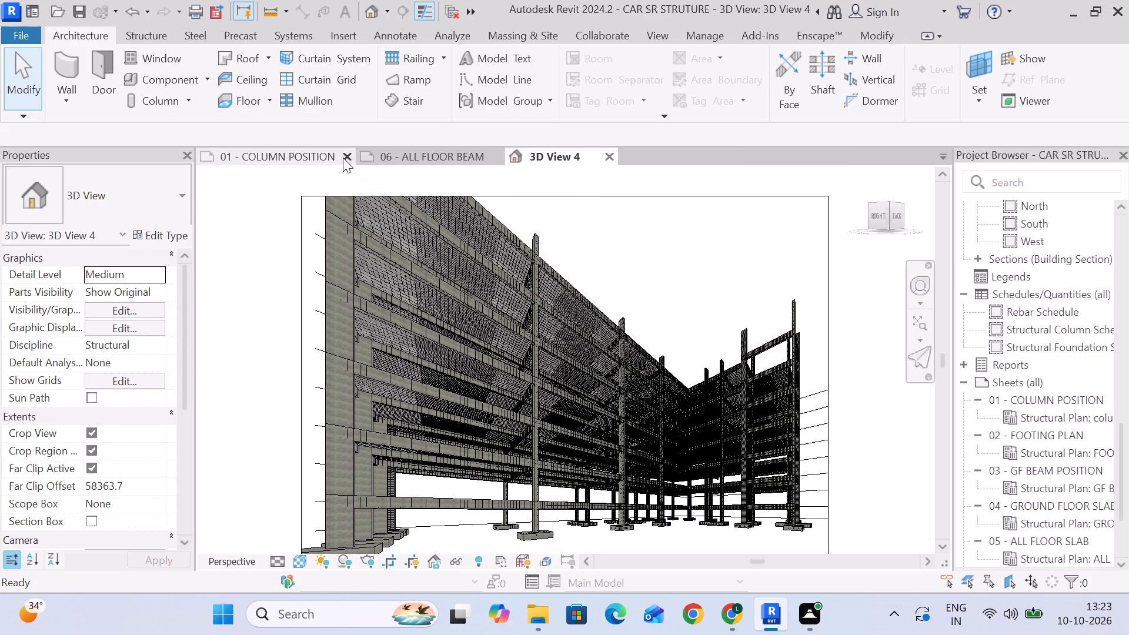
{"action": "left_click", "coordinate": [334, 155]}
{"action": "left_click", "coordinate": [299, 159]}
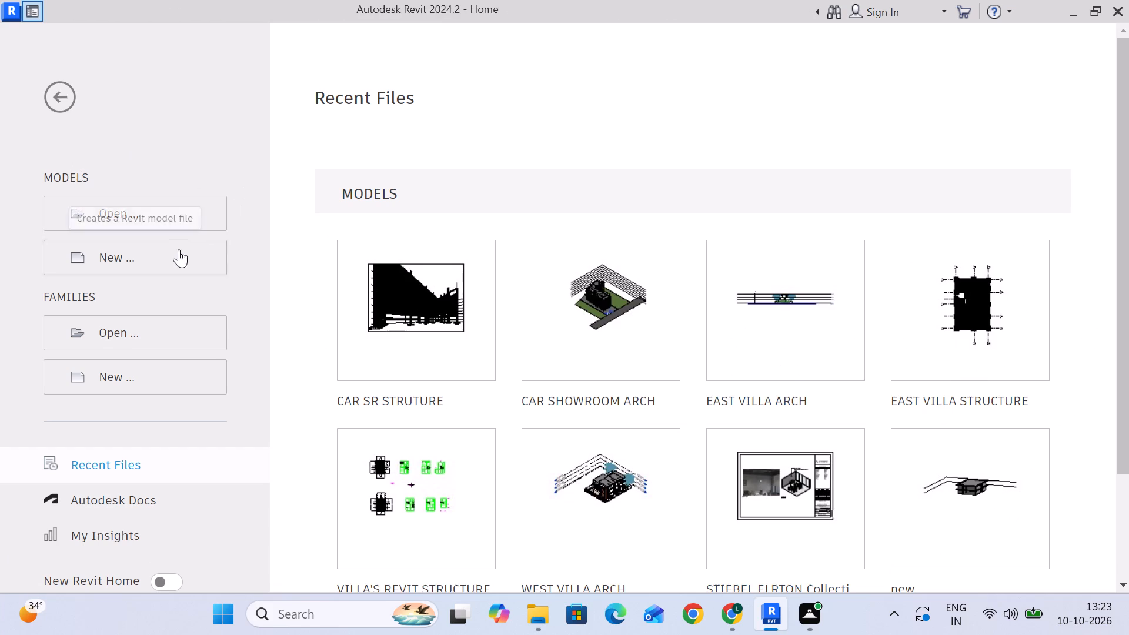
Create a new project from the default.rte template in the English-Imperial templates folder.
{"action": "left_click", "coordinate": [179, 252]}
{"action": "left_click", "coordinate": [684, 269]}
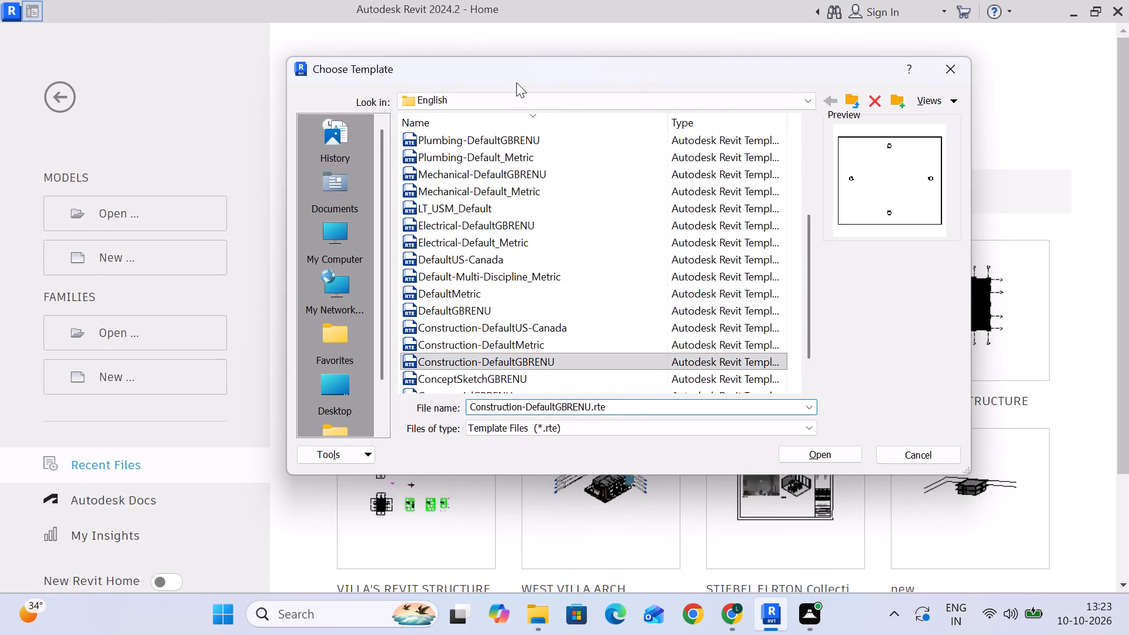
{"action": "left_click", "coordinate": [522, 105]}
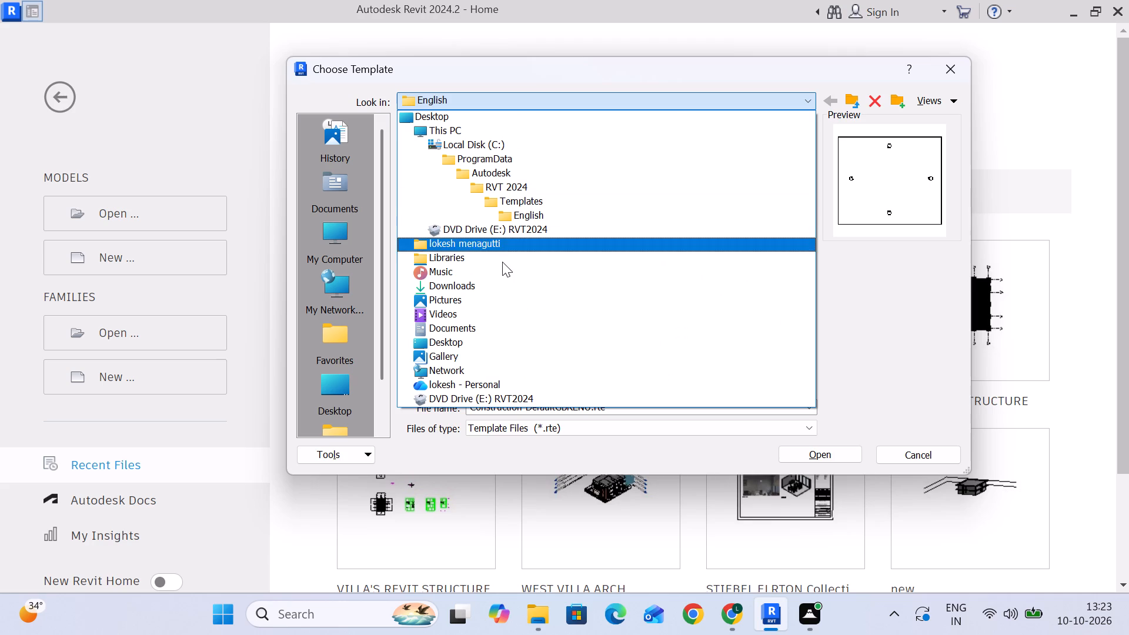
{"action": "left_click", "coordinate": [521, 206]}
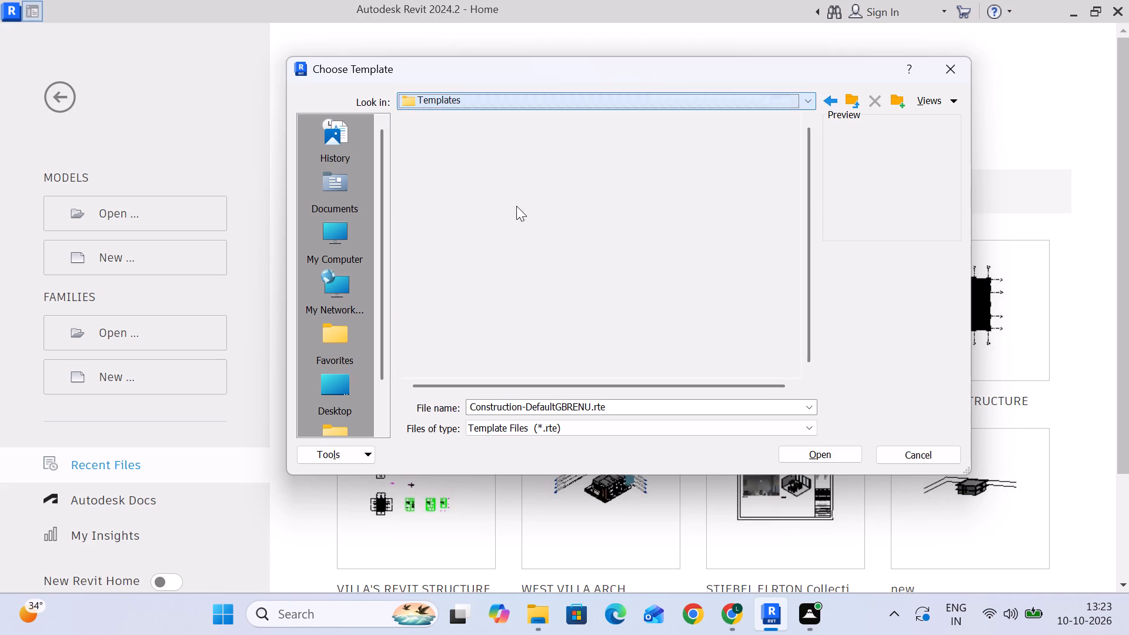
{"action": "scroll", "coordinate": [469, 219], "scroll_direction": "down", "scroll_amount": 12}
{"action": "double_click", "coordinate": [477, 329]}
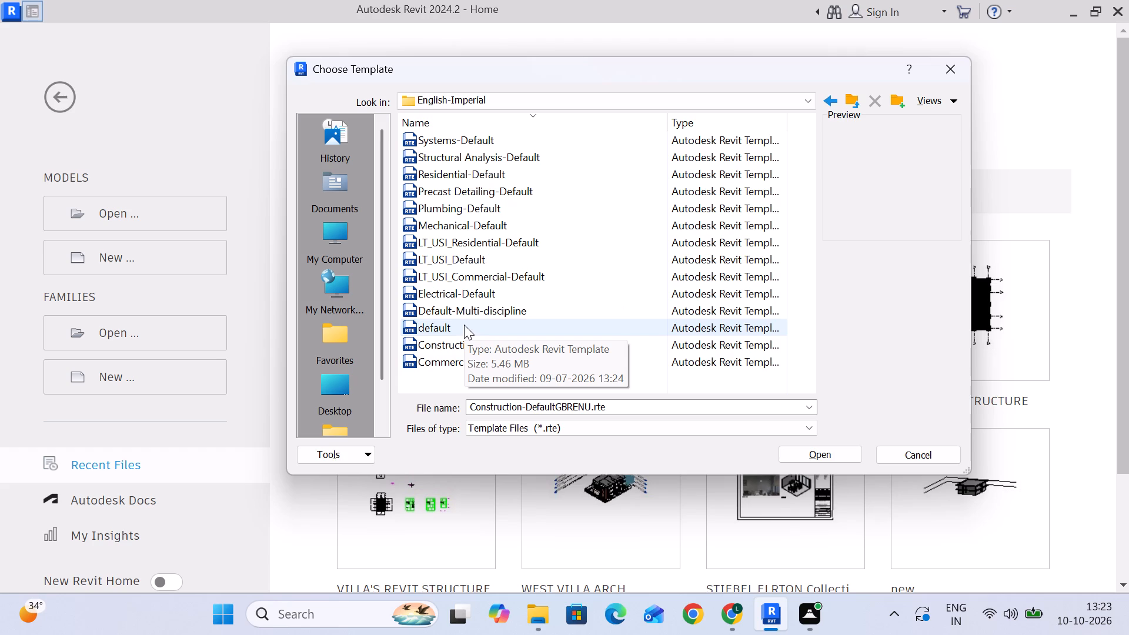
{"action": "left_click", "coordinate": [464, 325]}
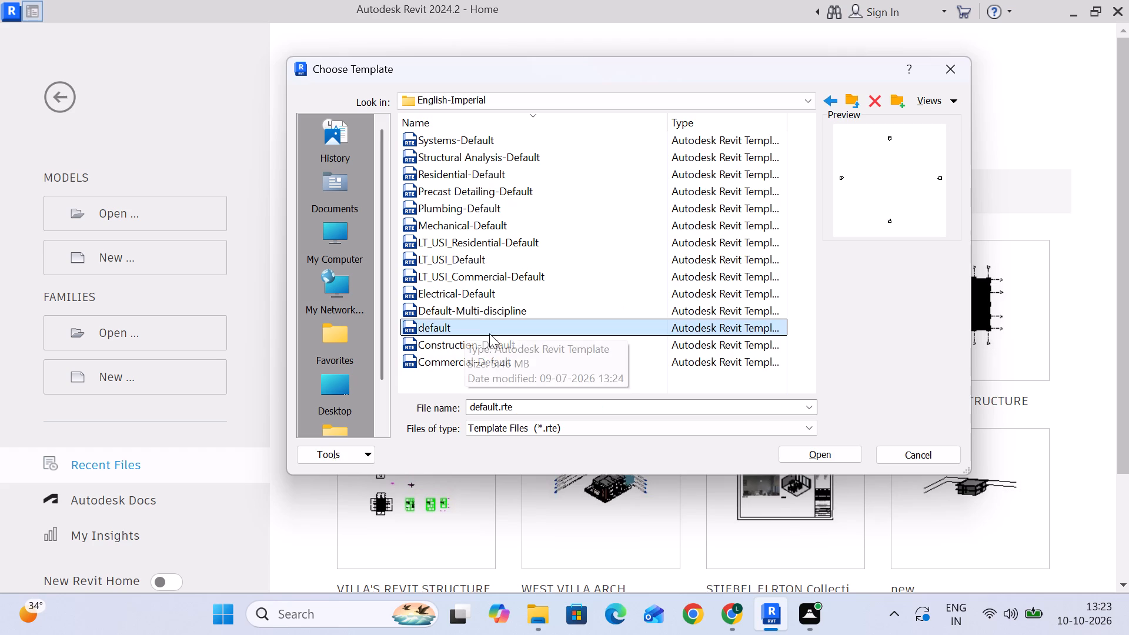
{"action": "left_click", "coordinate": [817, 456]}
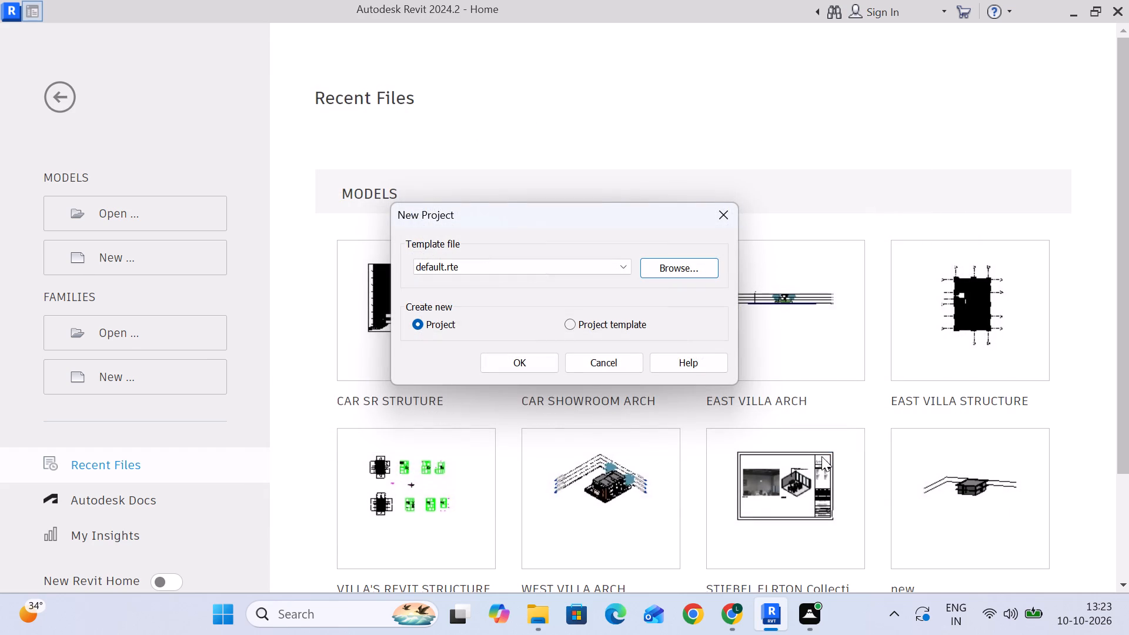
{"action": "left_click", "coordinate": [520, 355]}
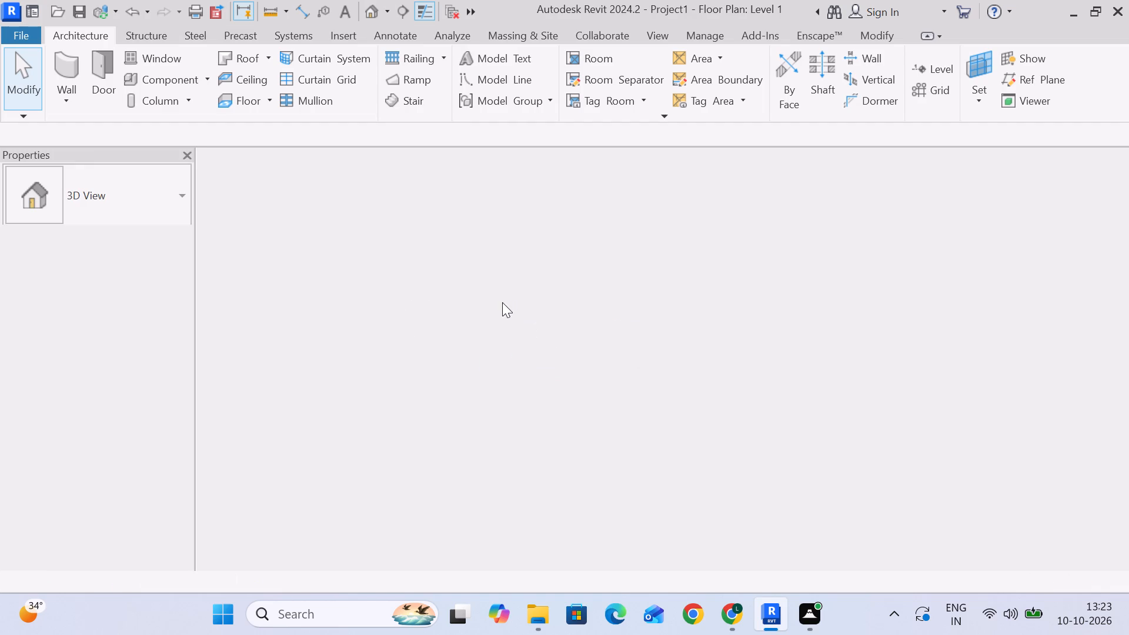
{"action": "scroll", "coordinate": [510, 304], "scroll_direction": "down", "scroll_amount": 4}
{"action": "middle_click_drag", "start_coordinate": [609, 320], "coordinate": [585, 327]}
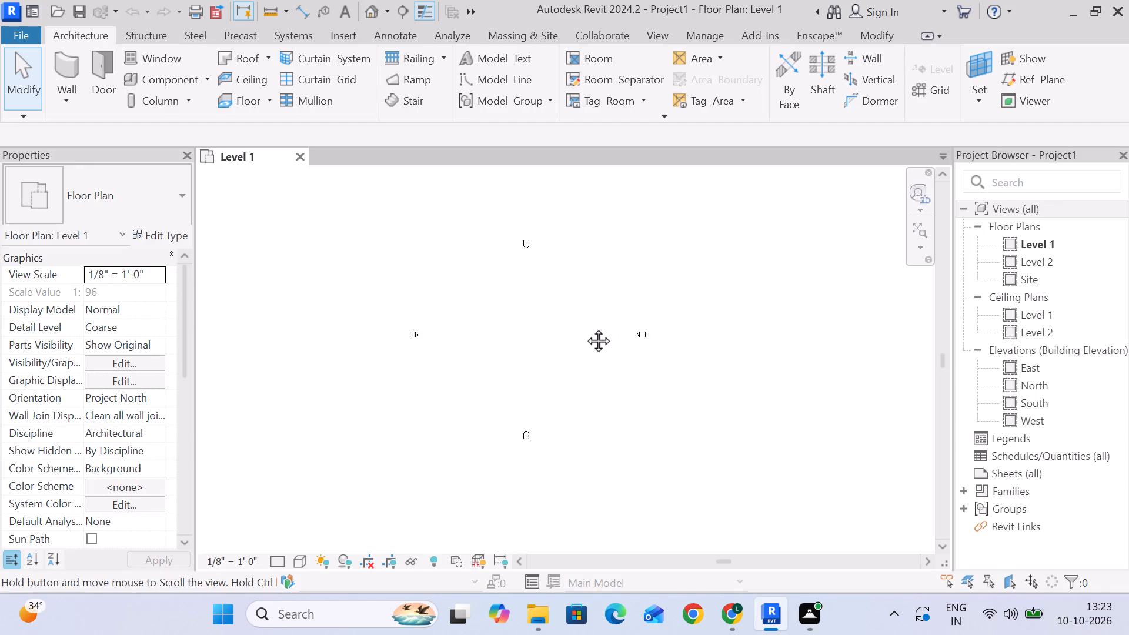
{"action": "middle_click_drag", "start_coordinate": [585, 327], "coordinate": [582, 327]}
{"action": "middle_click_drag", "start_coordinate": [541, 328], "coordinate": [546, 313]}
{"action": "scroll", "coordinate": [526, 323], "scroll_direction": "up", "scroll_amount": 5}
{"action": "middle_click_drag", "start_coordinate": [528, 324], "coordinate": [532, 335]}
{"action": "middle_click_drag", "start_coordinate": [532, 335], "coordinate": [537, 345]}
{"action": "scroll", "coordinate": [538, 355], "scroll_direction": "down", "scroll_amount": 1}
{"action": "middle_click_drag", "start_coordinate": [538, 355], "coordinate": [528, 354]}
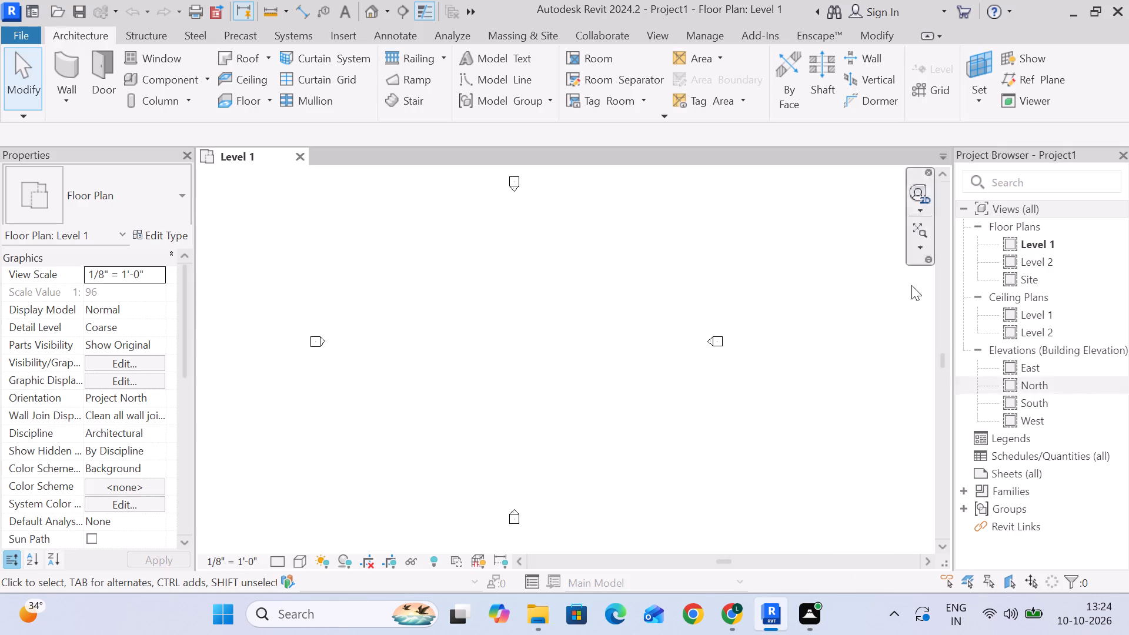
Start an architectural wall and duplicate the Generic - 8" basic wall type under the name 9" WALL.
{"action": "left_click", "coordinate": [72, 96]}
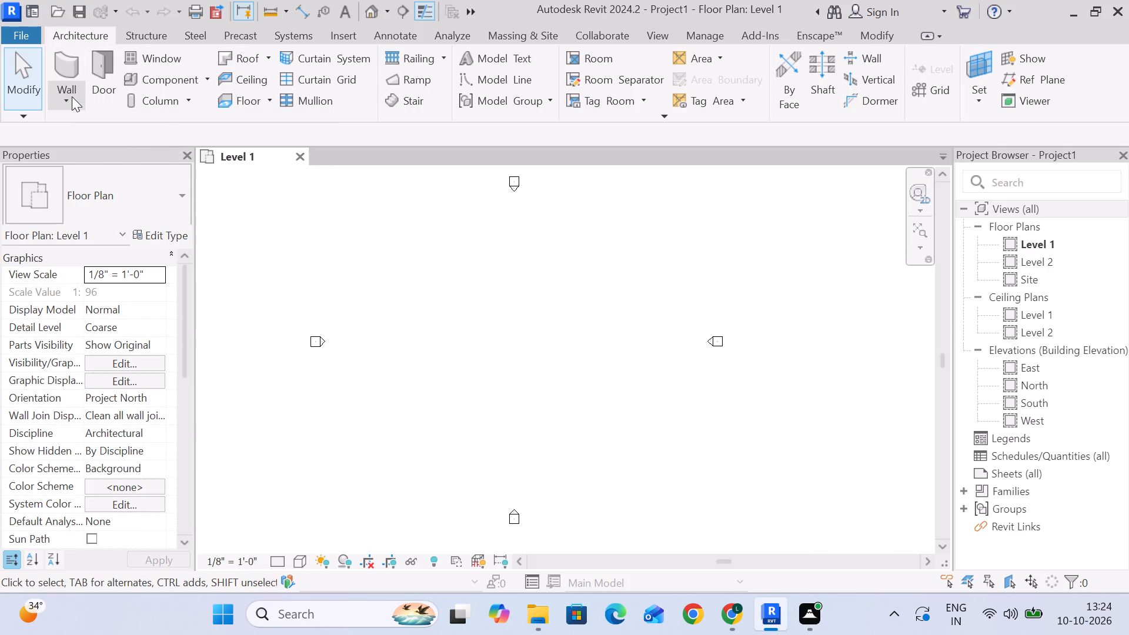
{"action": "left_click", "coordinate": [85, 129]}
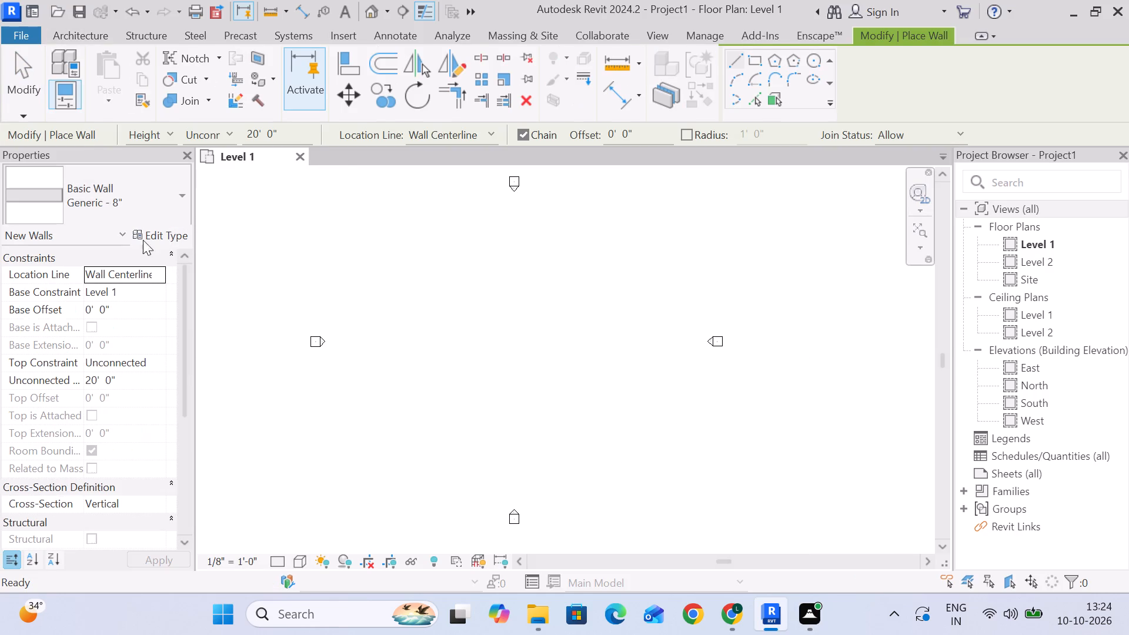
{"action": "left_click", "coordinate": [112, 205]}
{"action": "scroll", "coordinate": [103, 335], "scroll_direction": "up", "scroll_amount": 14}
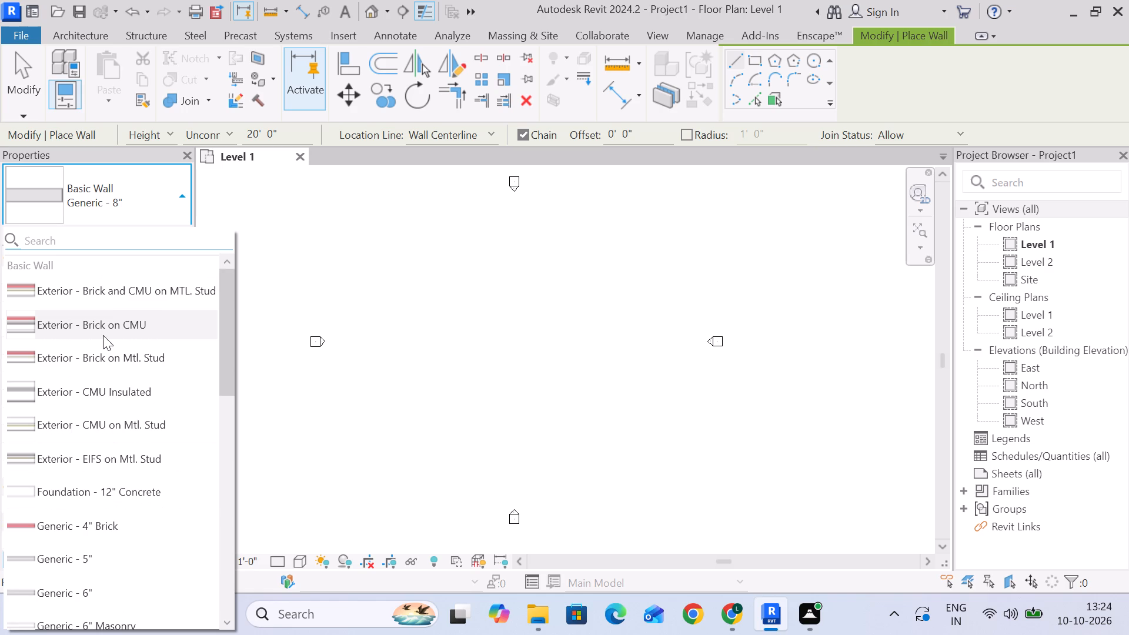
{"action": "scroll", "coordinate": [106, 340], "scroll_direction": "down", "scroll_amount": 4}
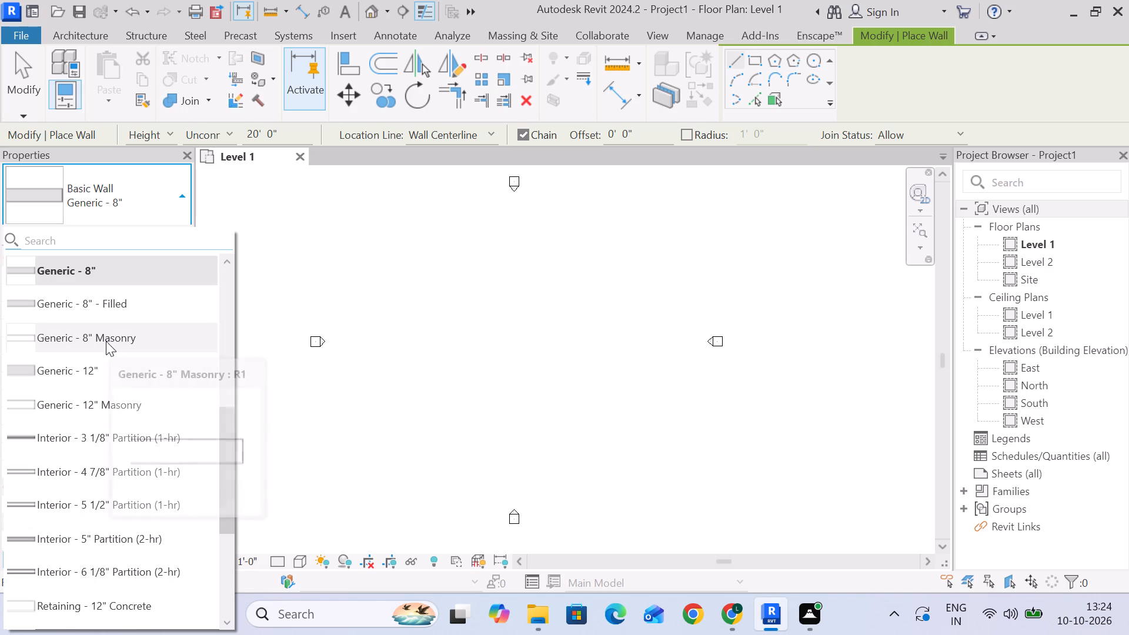
{"action": "scroll", "coordinate": [106, 341], "scroll_direction": "down", "scroll_amount": 4}
{"action": "scroll", "coordinate": [106, 341], "scroll_direction": "up", "scroll_amount": 13}
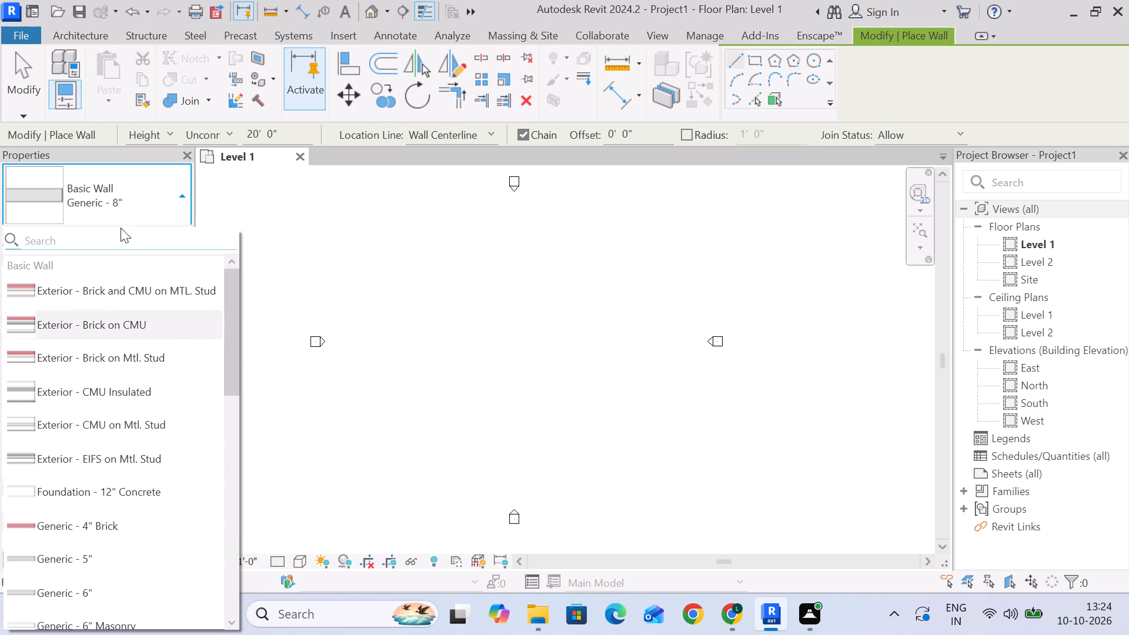
{"action": "left_click", "coordinate": [146, 189]}
{"action": "left_click", "coordinate": [158, 240]}
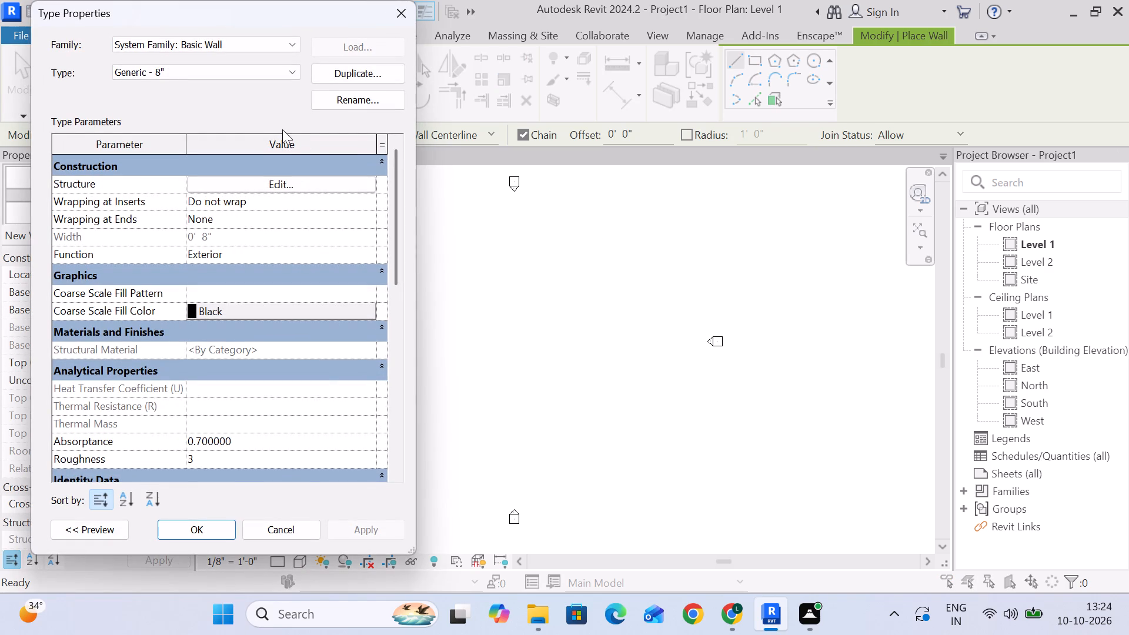
{"action": "left_click", "coordinate": [353, 75]}
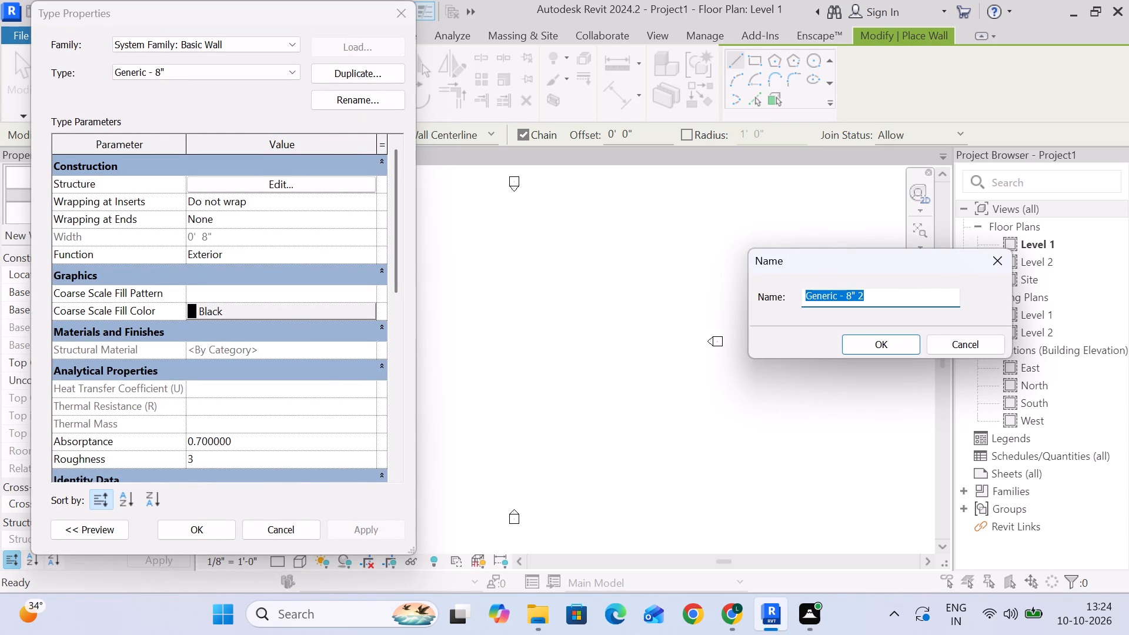
{"action": "type", "text": "WALL"}
{"action": "key", "text": "BackSpace"}
{"action": "key", "text": "BackSpace"}
{"action": "key", "text": "BackSpace"}
{"action": "key", "text": "BackSpace"}
{"action": "key", "text": "BackSpace"}
{"action": "key", "text": "BackSpace"}
{"action": "key", "text": "BackSpace"}
{"action": "key", "text": "BackSpace"}
{"action": "key", "text": "BackSpace"}
{"action": "key", "text": "BackSpace"}
{"action": "key", "text": "BackSpace"}
{"action": "key", "text": "BackSpace"}
{"action": "key", "text": "BackSpace"}
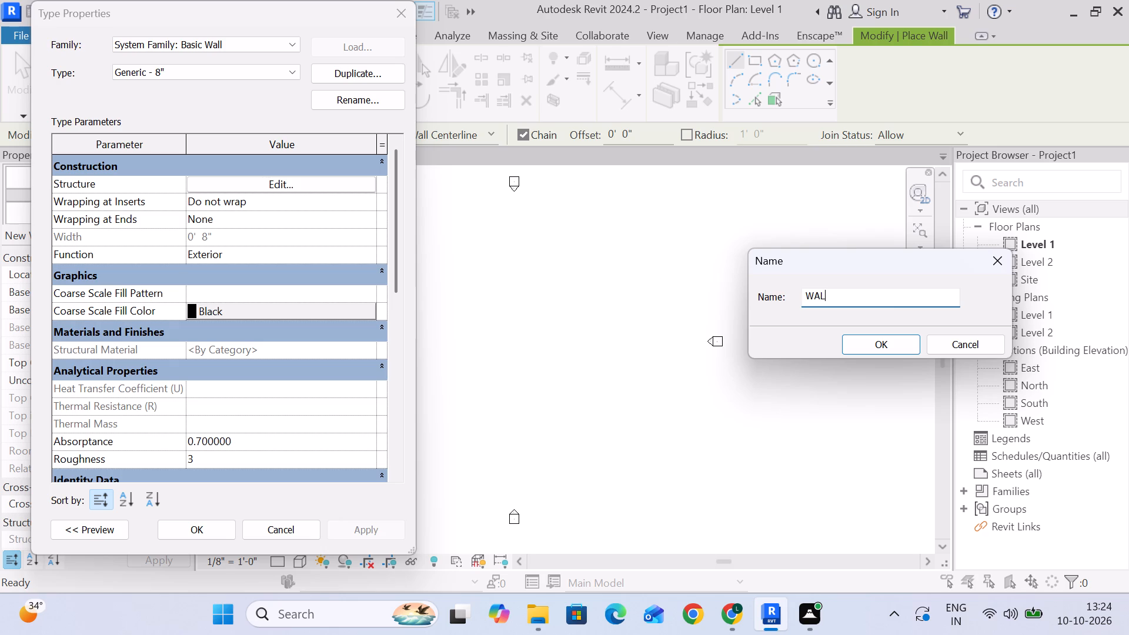
{"action": "key", "text": "9"}
{"action": "type", "text": "\""}
{"action": "key", "text": "space"}
{"action": "type", "text": "WALL"}
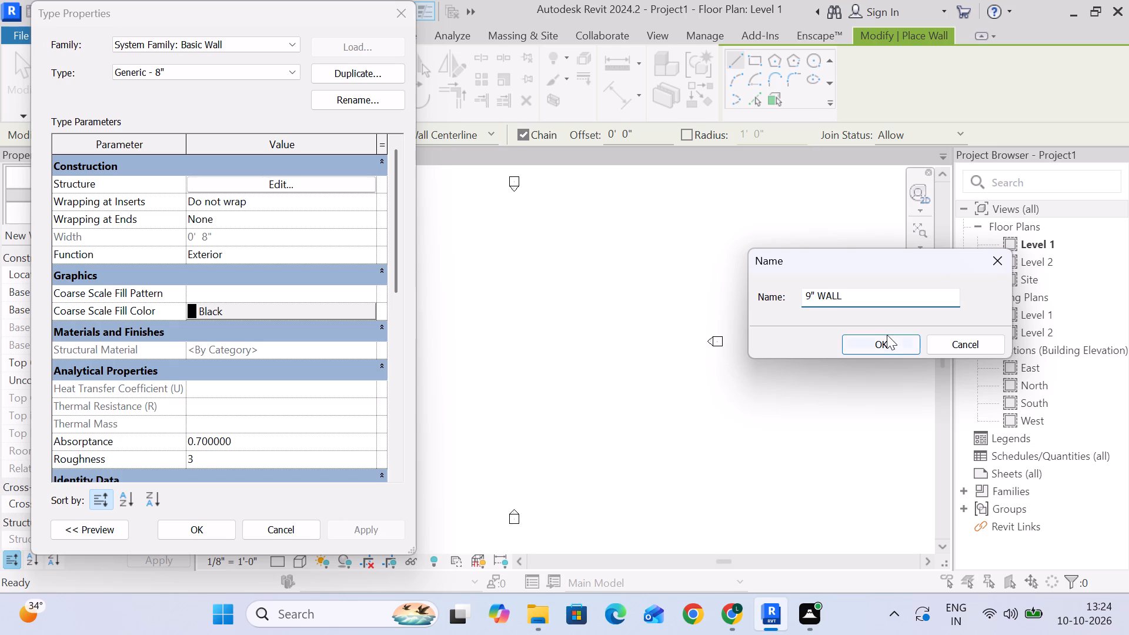
{"action": "left_click", "coordinate": [886, 341]}
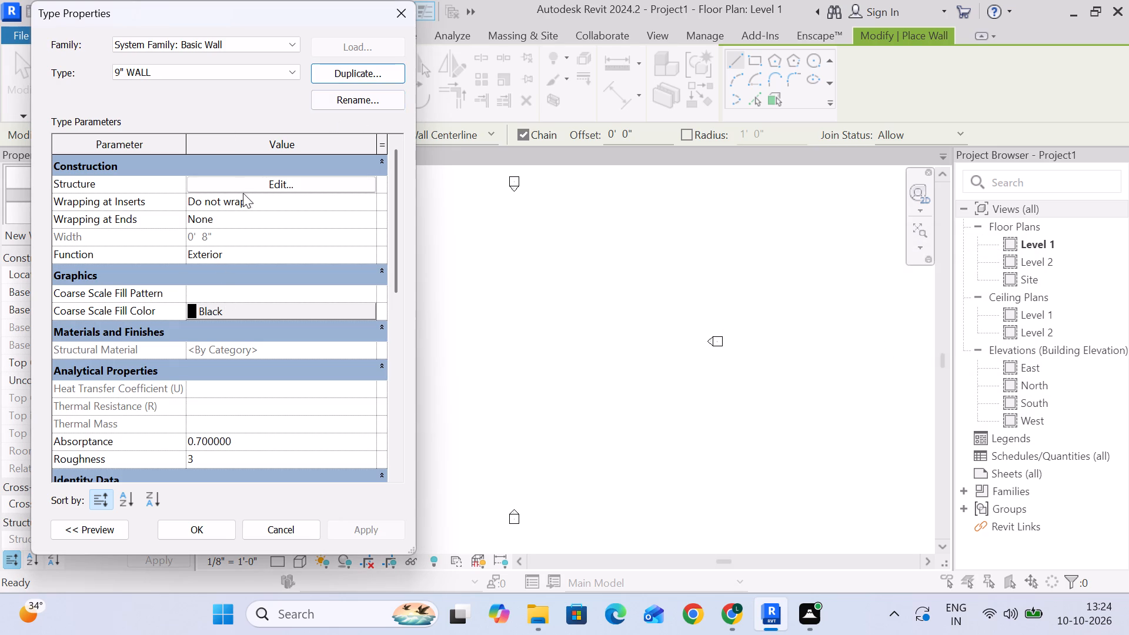
Set the thickness of the structure layer in the 9" WALL assembly to 9".
{"action": "left_click", "coordinate": [332, 190]}
{"action": "left_click", "coordinate": [242, 218]}
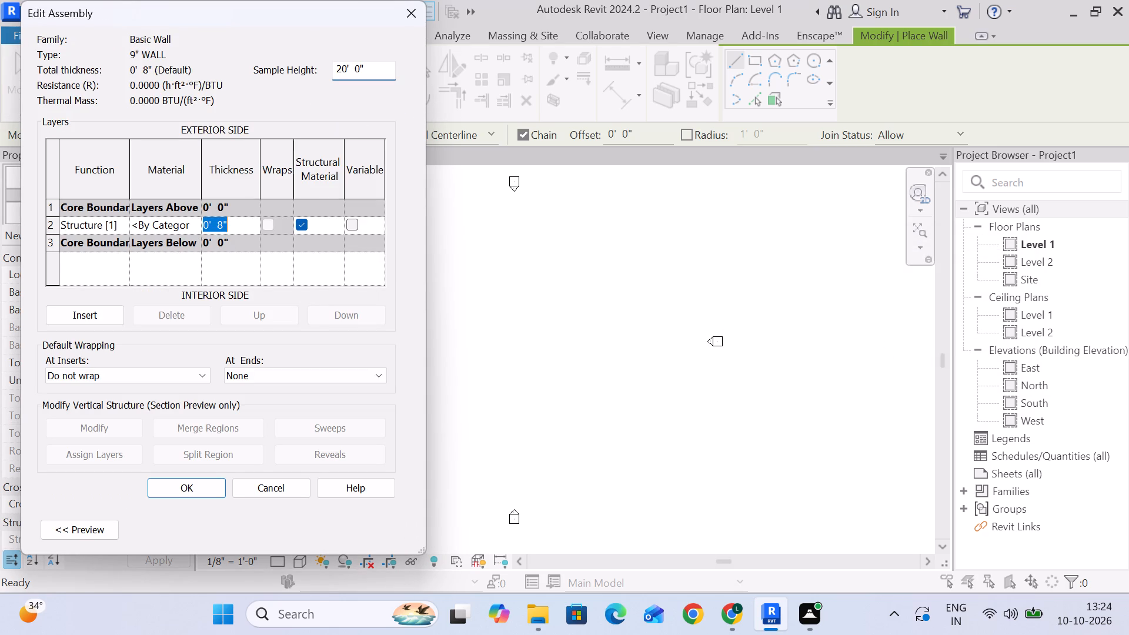
{"action": "key", "text": "8"}
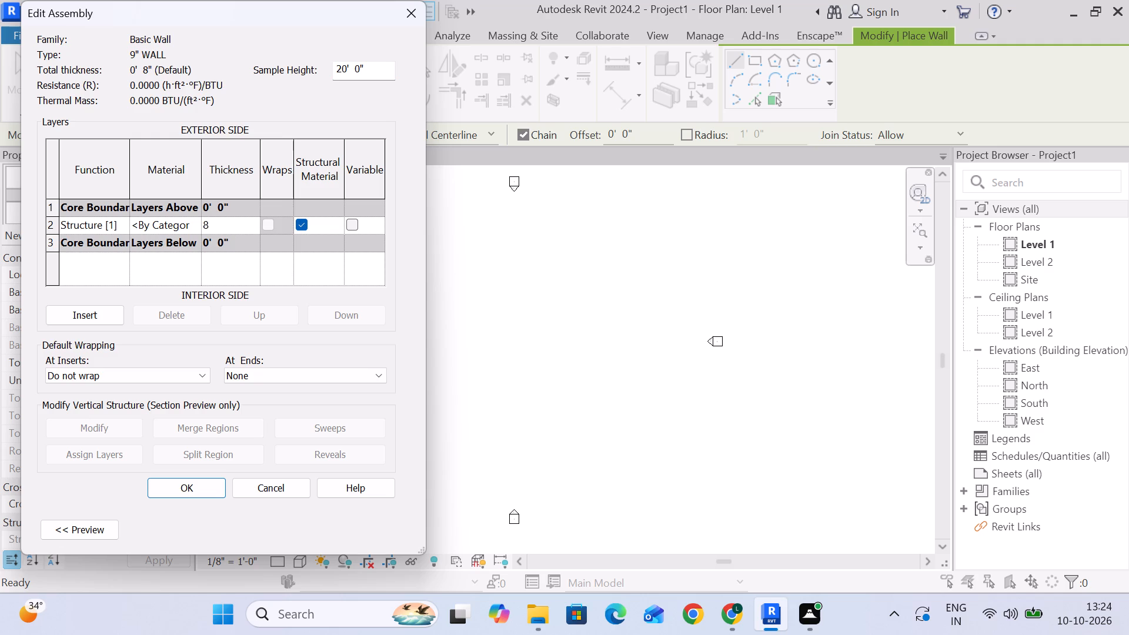
{"action": "key", "text": "BackSpace"}
{"action": "key", "text": "9"}
{"action": "key", "text": "shift+quotedbl"}
{"action": "key", "text": "Return"}
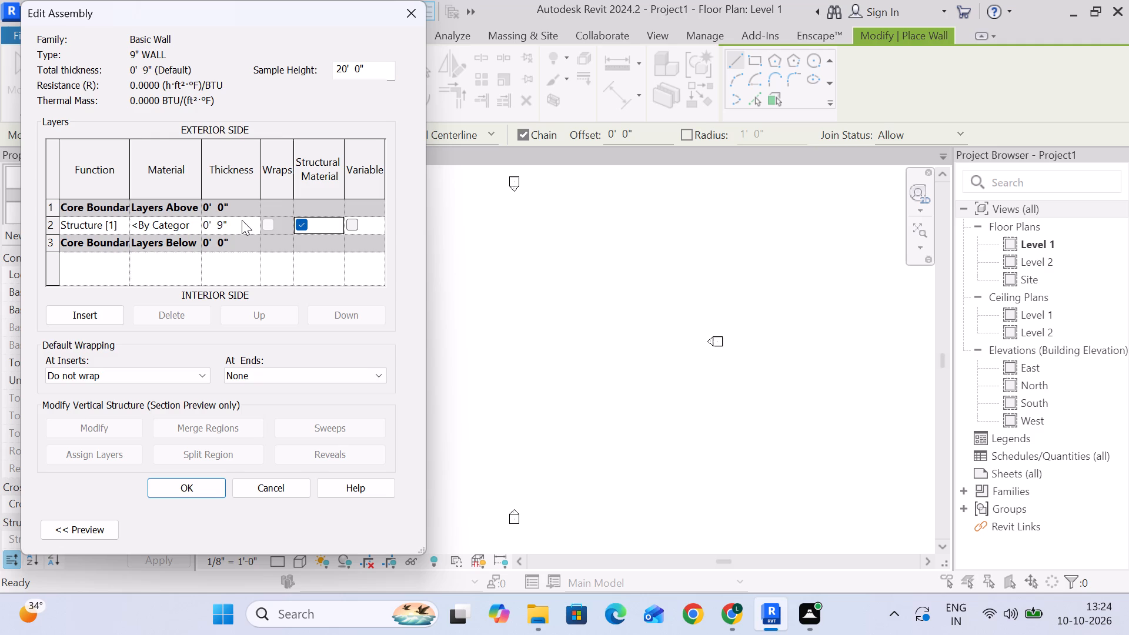
Open the material choices for the structure layer of 9" WALL and search the project materials for WALL.
{"action": "left_click", "coordinate": [194, 228]}
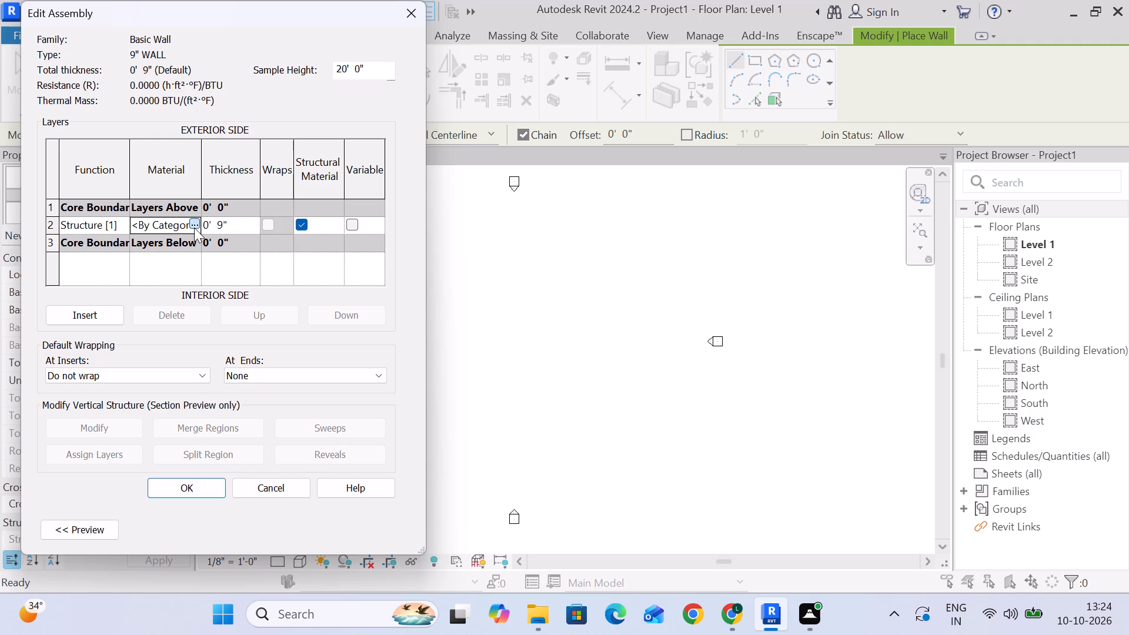
{"action": "left_click", "coordinate": [191, 220]}
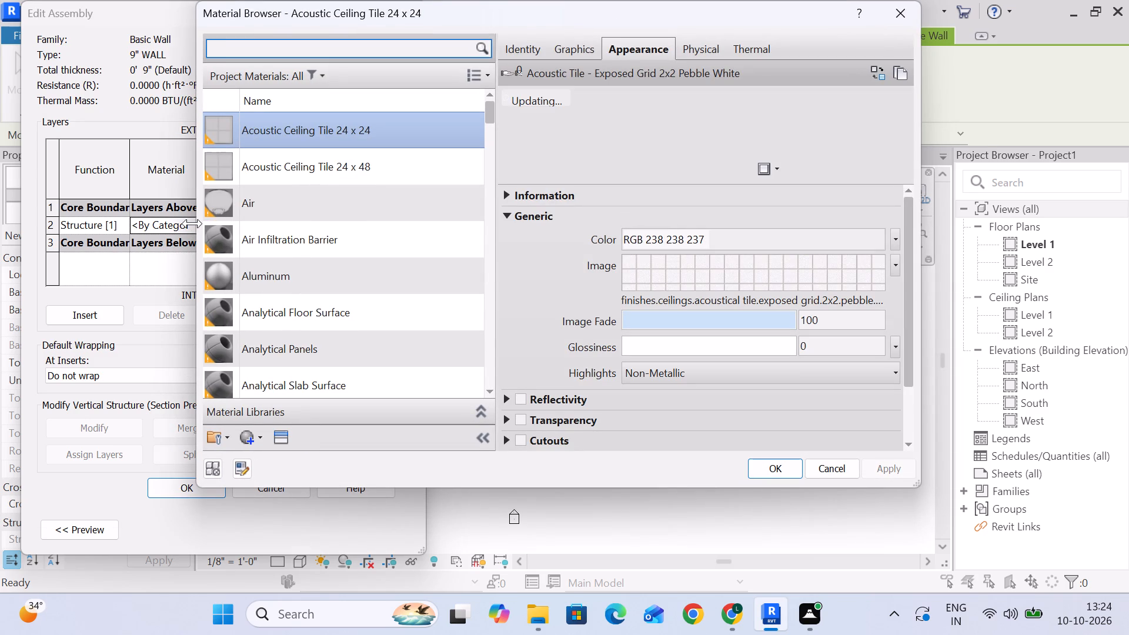
{"action": "left_click", "coordinate": [325, 54]}
{"action": "type", "text": "WA"}
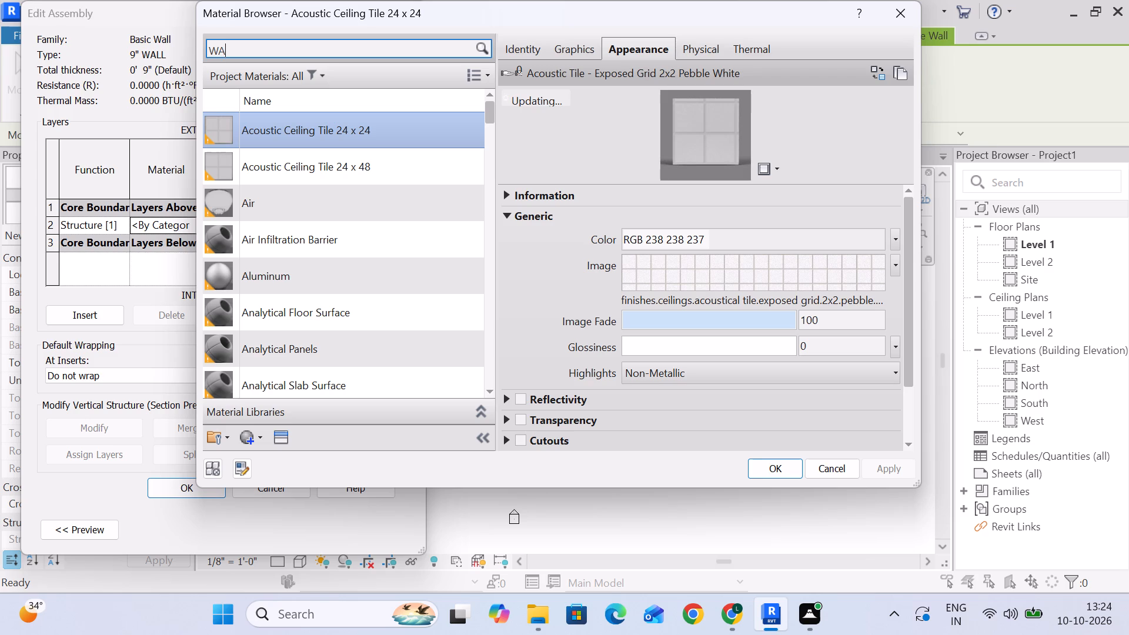
{"action": "type", "text": "LL"}
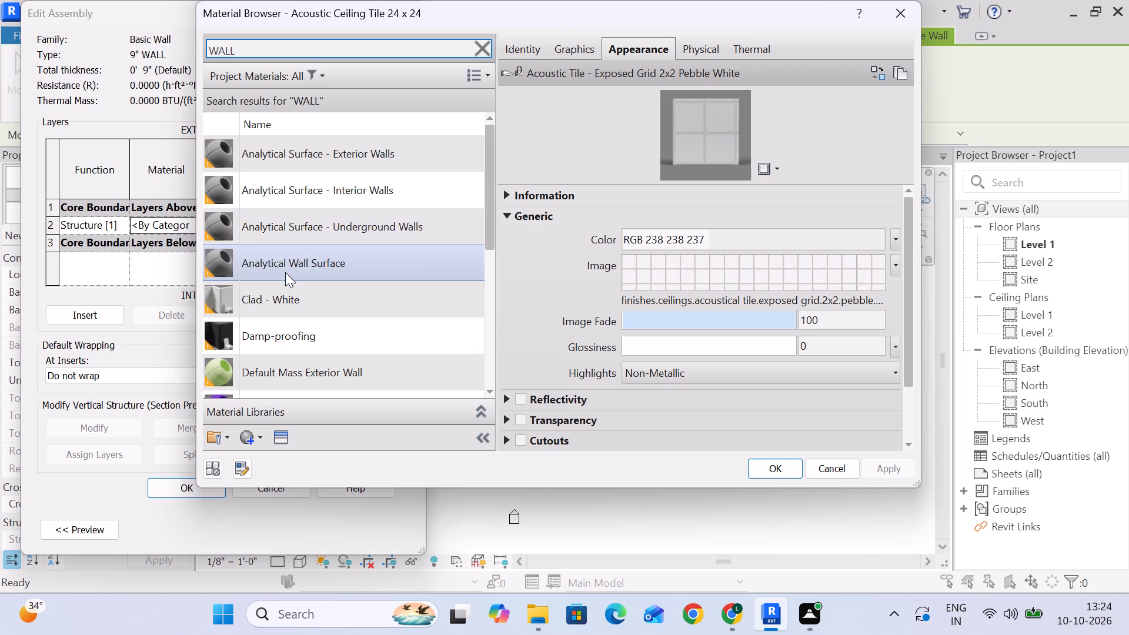
{"action": "scroll", "coordinate": [282, 273], "scroll_direction": "down", "scroll_amount": 3}
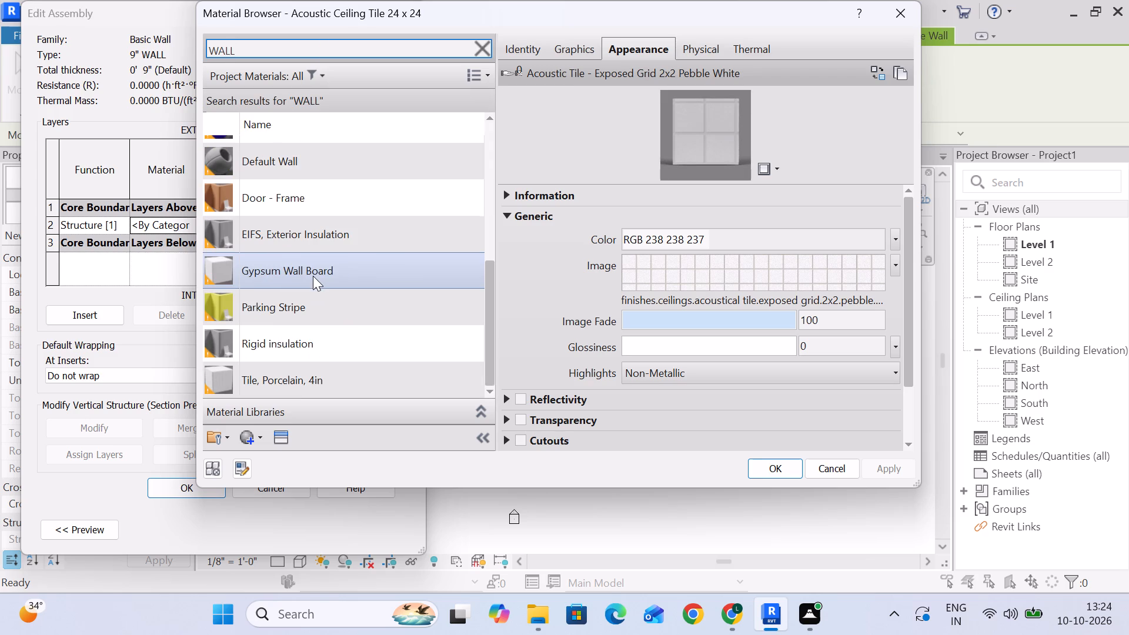
{"action": "scroll", "coordinate": [313, 276], "scroll_direction": "down", "scroll_amount": 4}
{"action": "scroll", "coordinate": [311, 276], "scroll_direction": "up", "scroll_amount": 10}
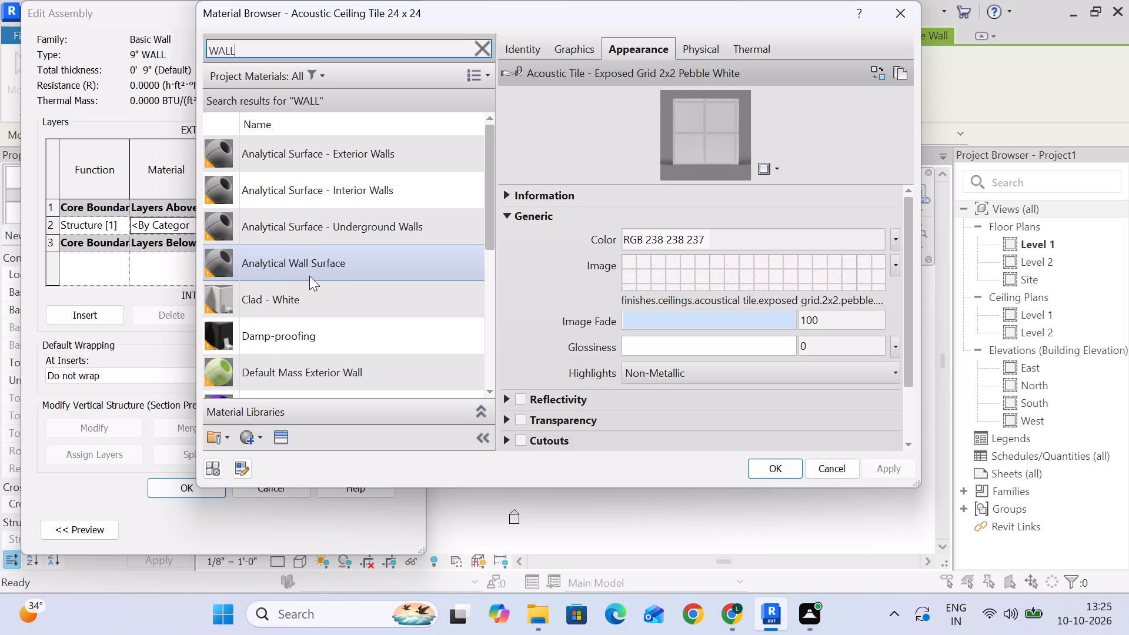
Search the materials for BRICK, assign Brick, Common to the structure layer, and apply the 9" WALL type settings.
{"action": "left_click", "coordinate": [296, 51]}
{"action": "left_click_drag", "start_coordinate": [296, 51], "coordinate": [195, 50]}
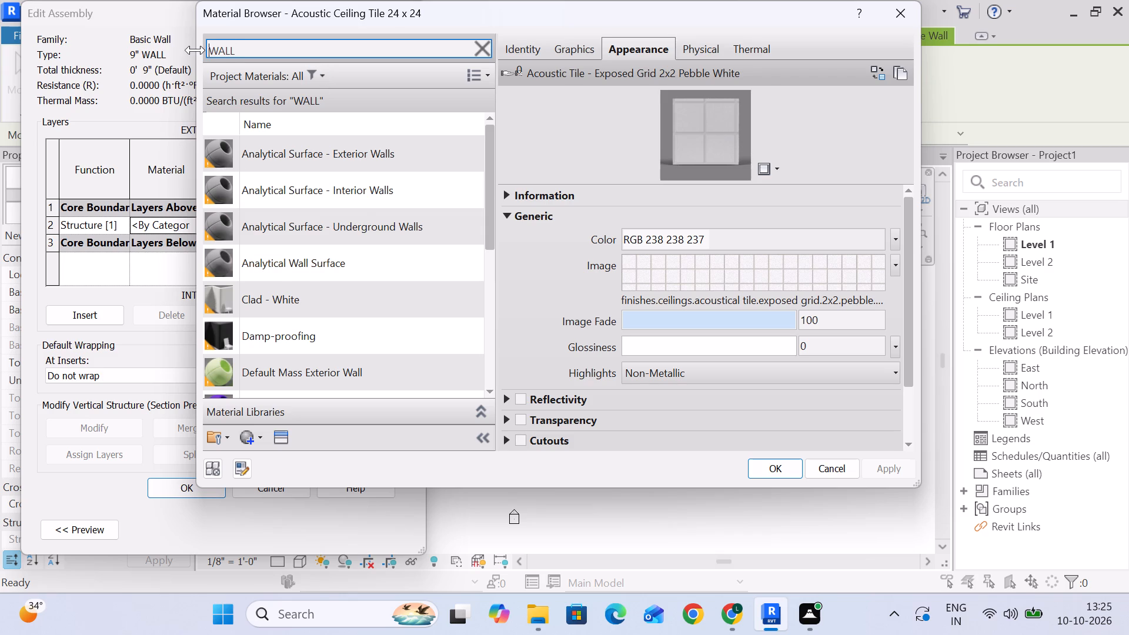
{"action": "key", "text": "BackSpace"}
{"action": "key", "text": "BackSpace"}
{"action": "key", "text": "BackSpace"}
{"action": "key", "text": "BackSpace"}
{"action": "left_click_drag", "start_coordinate": [248, 51], "coordinate": [211, 53]}
{"action": "key", "text": "BackSpace"}
{"action": "type", "text": "BRICK"}
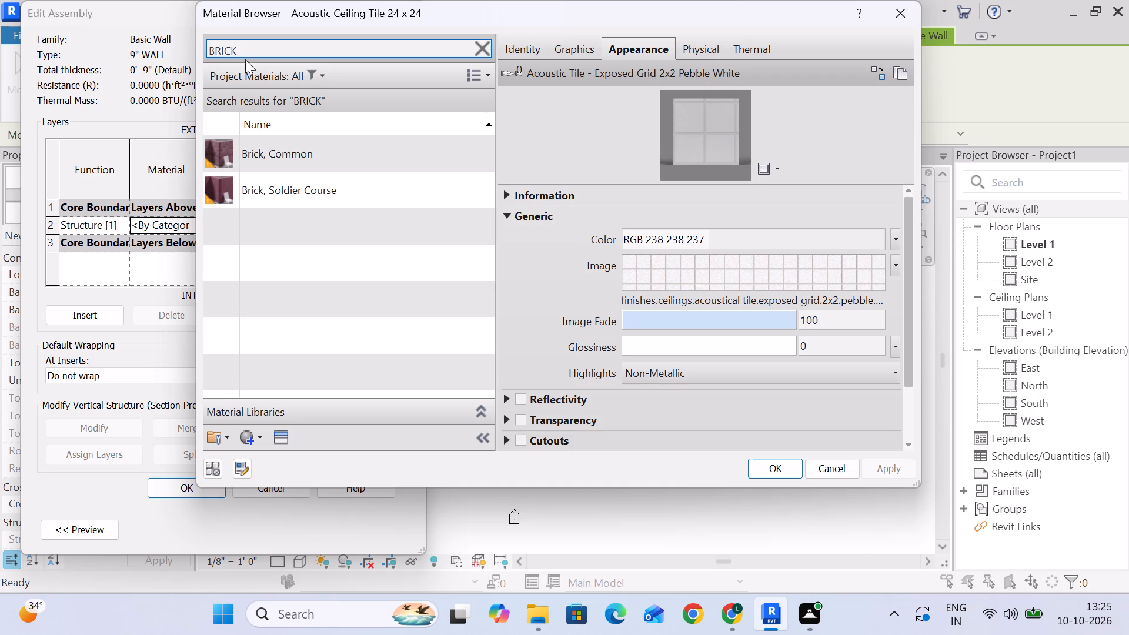
{"action": "left_click", "coordinate": [310, 153]}
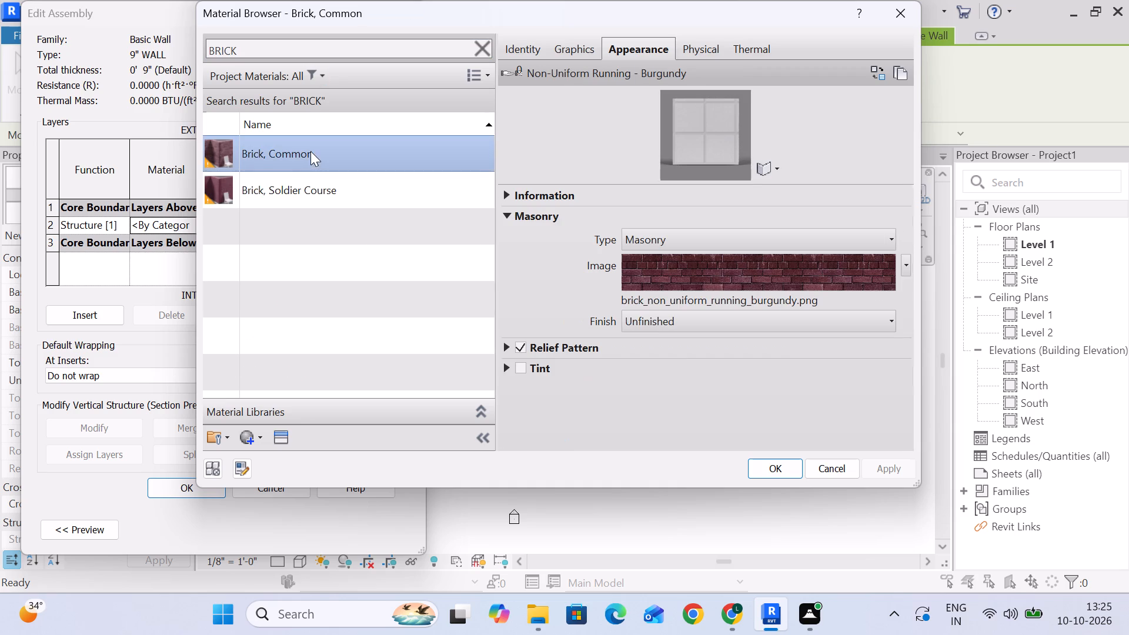
{"action": "left_click", "coordinate": [770, 463]}
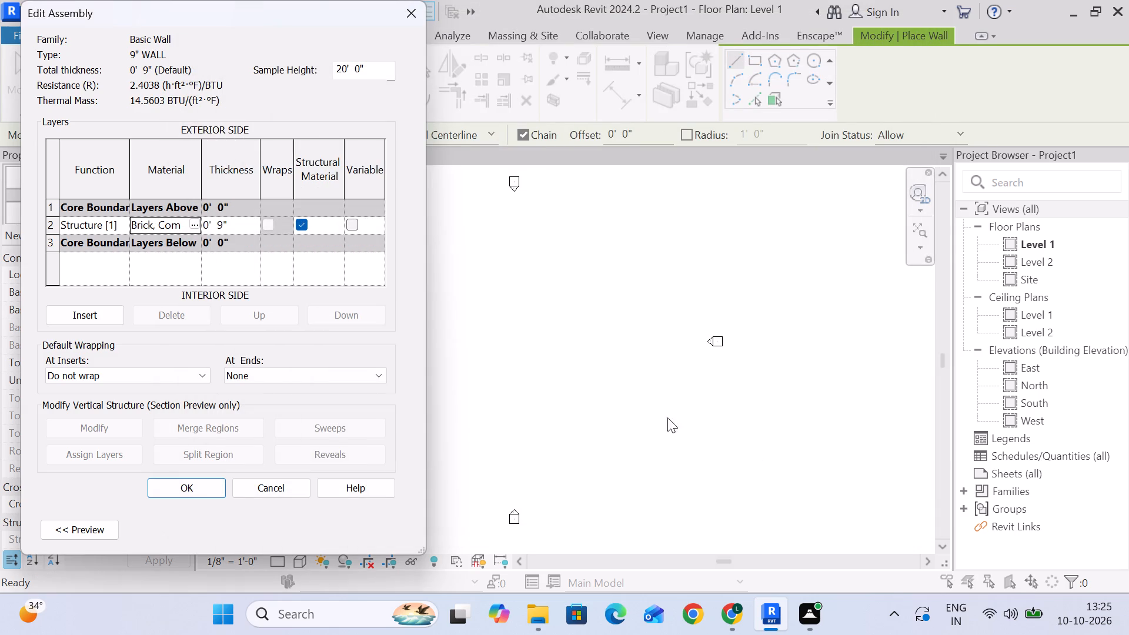
{"action": "left_click", "coordinate": [214, 490]}
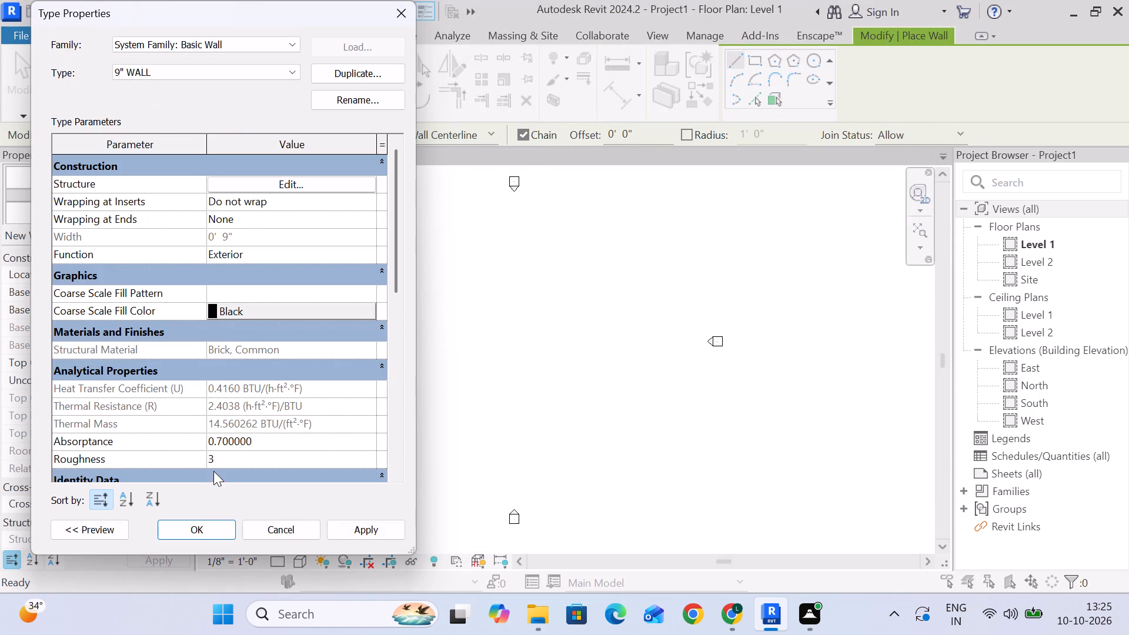
{"action": "left_click", "coordinate": [383, 545]}
{"action": "left_click", "coordinate": [373, 532]}
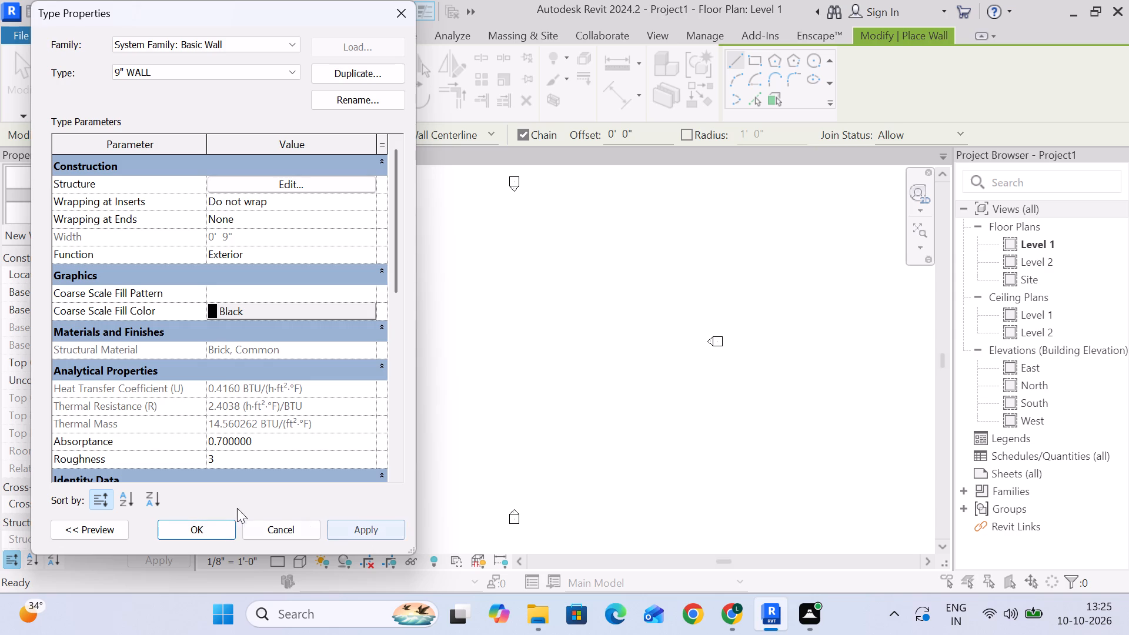
{"action": "left_click", "coordinate": [221, 529]}
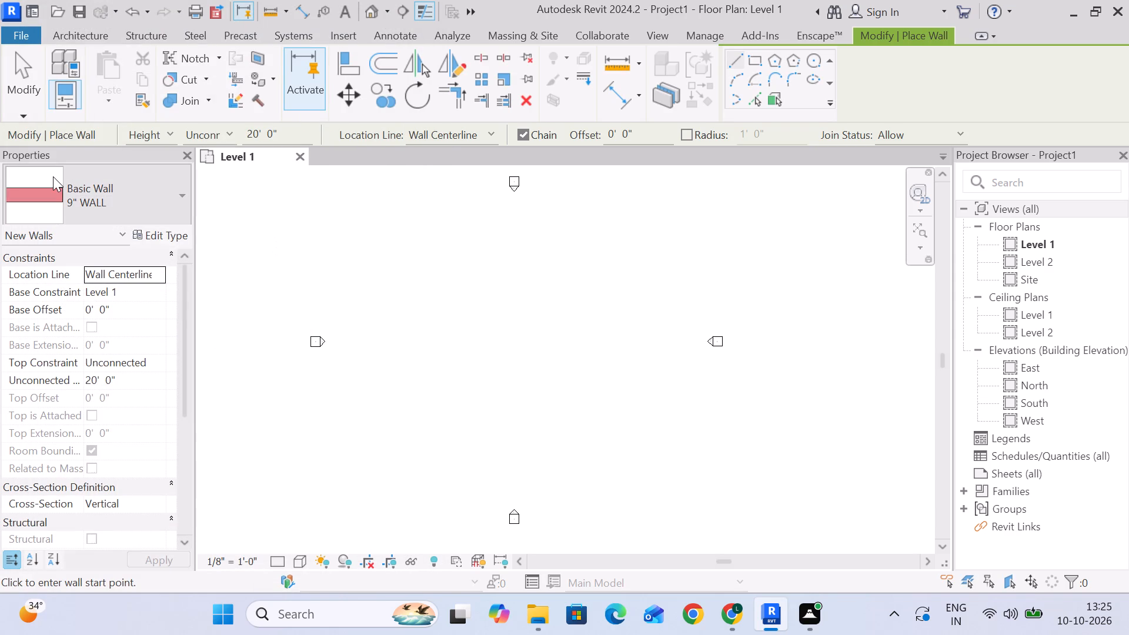
Draw a closed rectangle of 9" WALL walls, 60' long by 20' wide, between the elevation markers on Level 1.
{"action": "left_click", "coordinate": [398, 387]}
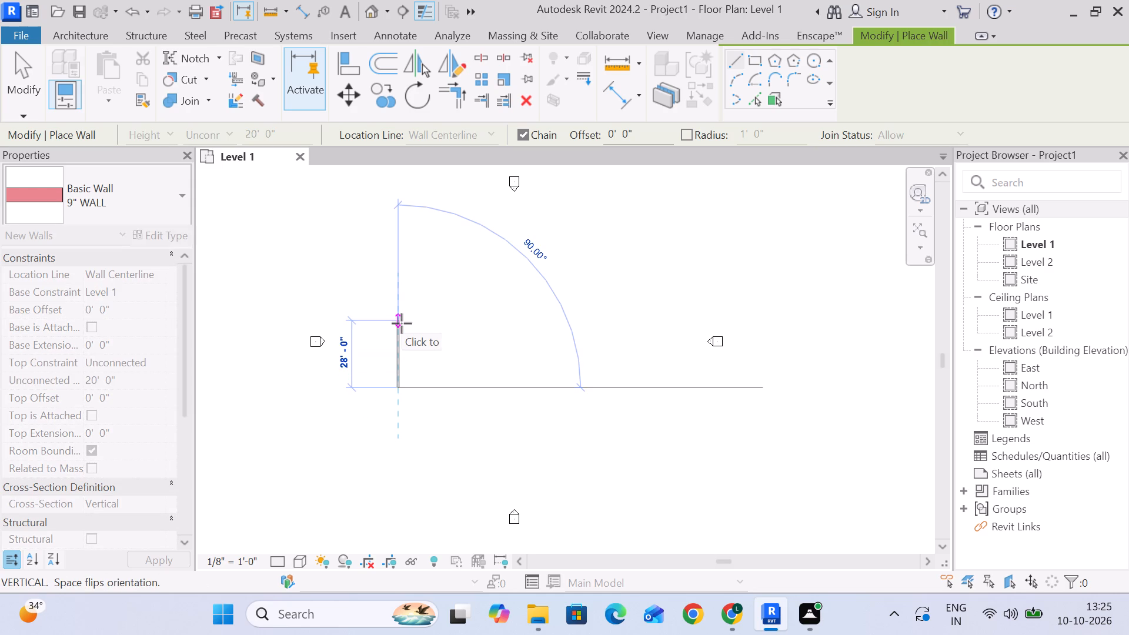
{"action": "key", "text": "2"}
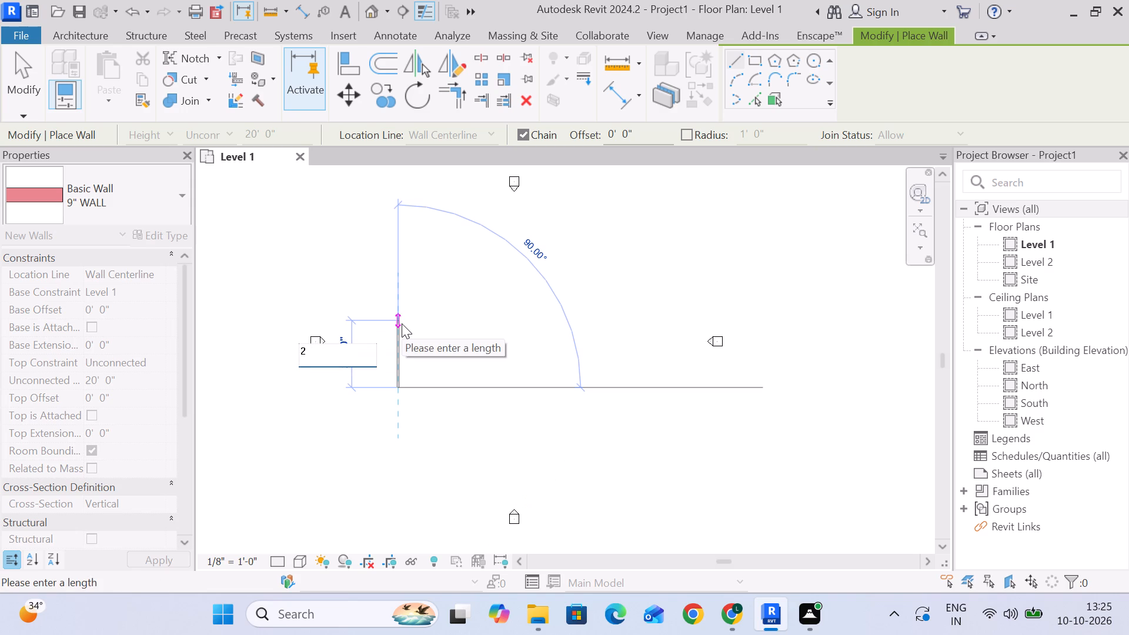
{"action": "key", "text": "0"}
{"action": "key", "text": "Return"}
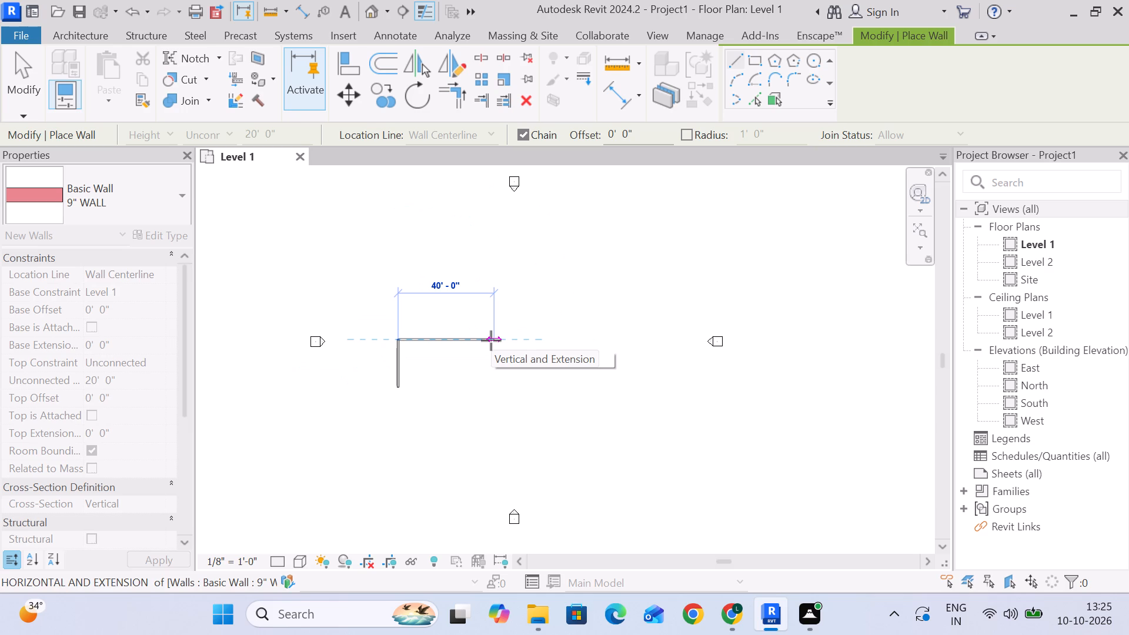
{"action": "type", "text": "60"}
{"action": "key", "text": "apostrophe"}
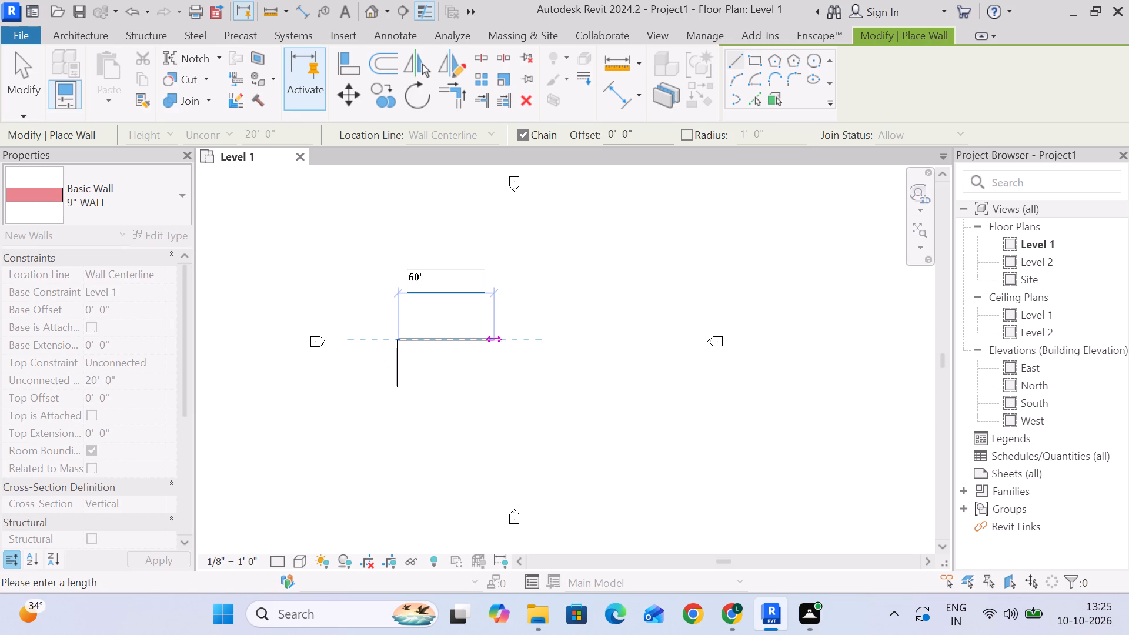
{"action": "key", "text": "Return"}
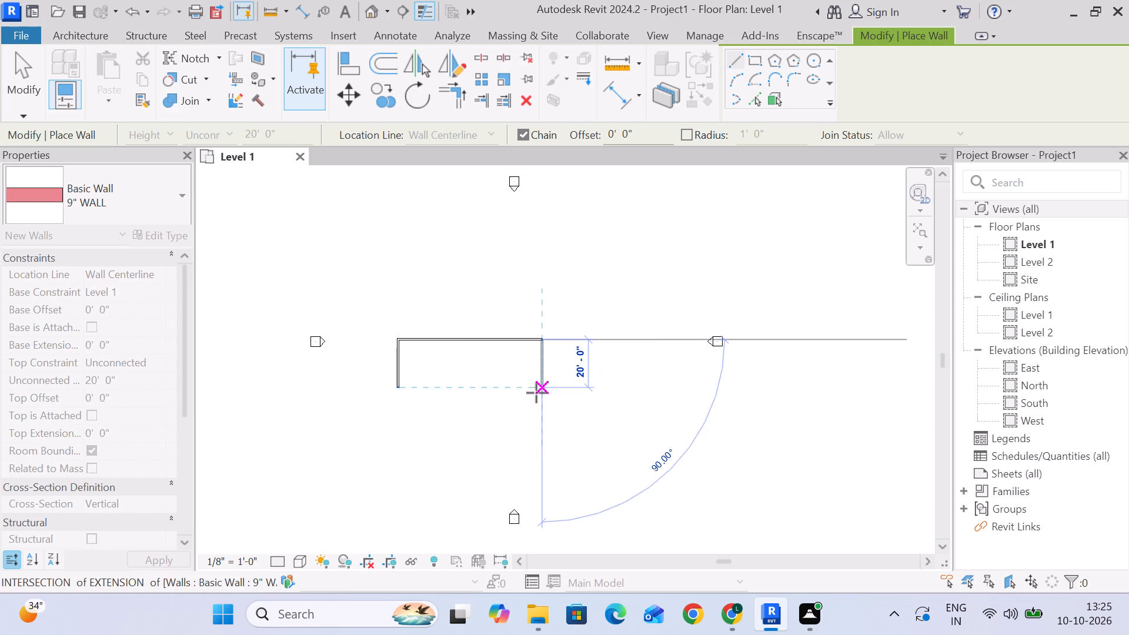
{"action": "left_click", "coordinate": [536, 390]}
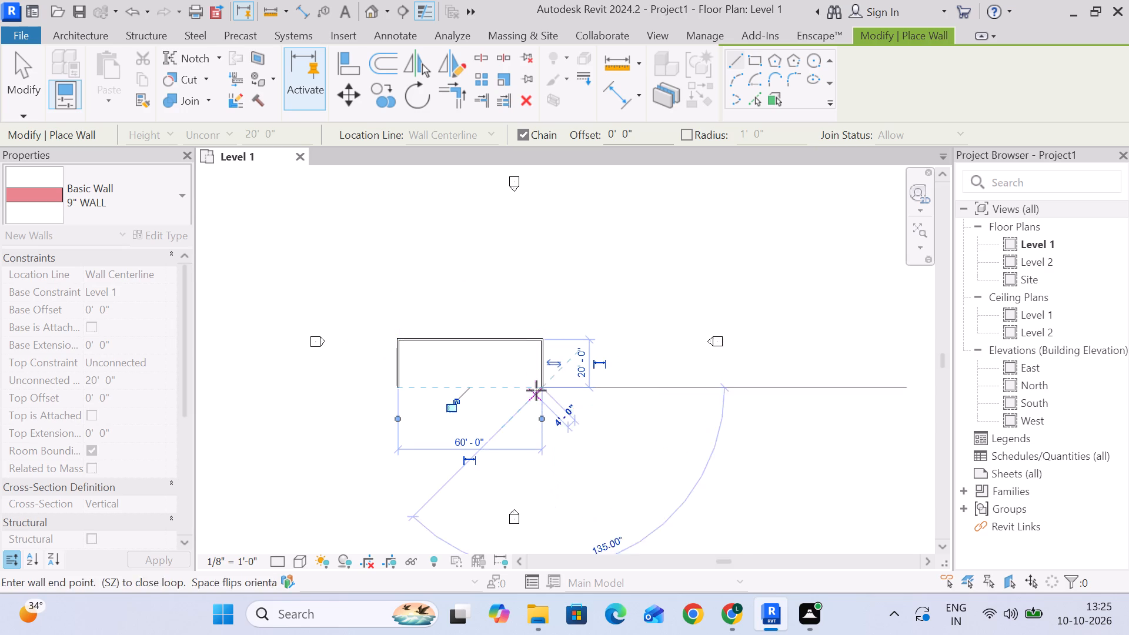
{"action": "scroll", "coordinate": [398, 389], "scroll_direction": "up", "scroll_amount": 15}
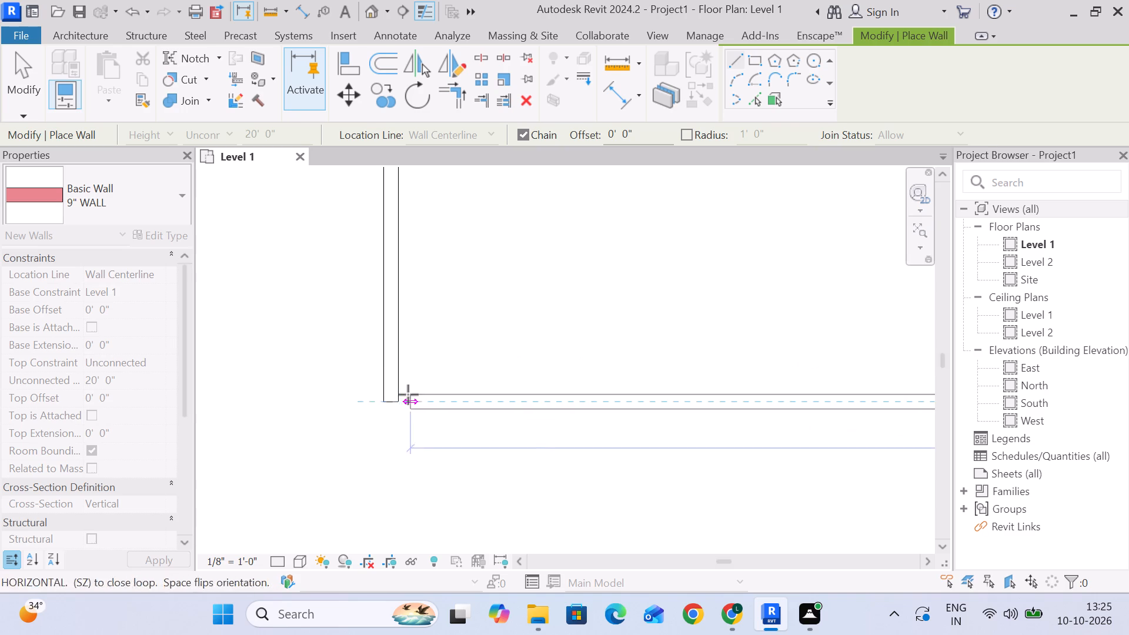
{"action": "left_click", "coordinate": [388, 403]}
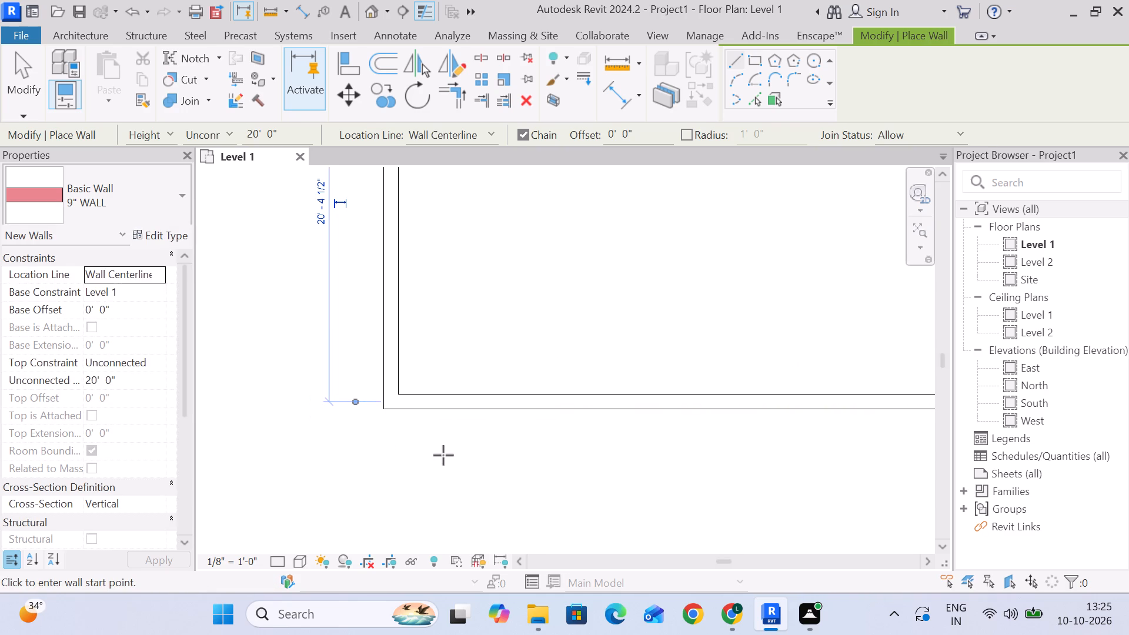
{"action": "left_click", "coordinate": [22, 69]}
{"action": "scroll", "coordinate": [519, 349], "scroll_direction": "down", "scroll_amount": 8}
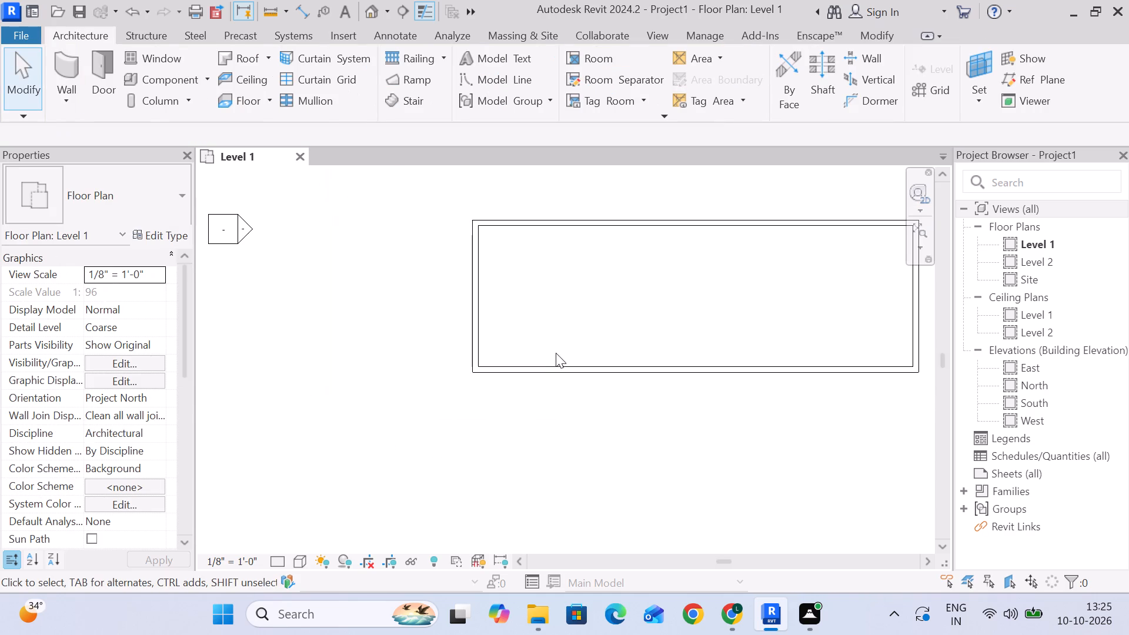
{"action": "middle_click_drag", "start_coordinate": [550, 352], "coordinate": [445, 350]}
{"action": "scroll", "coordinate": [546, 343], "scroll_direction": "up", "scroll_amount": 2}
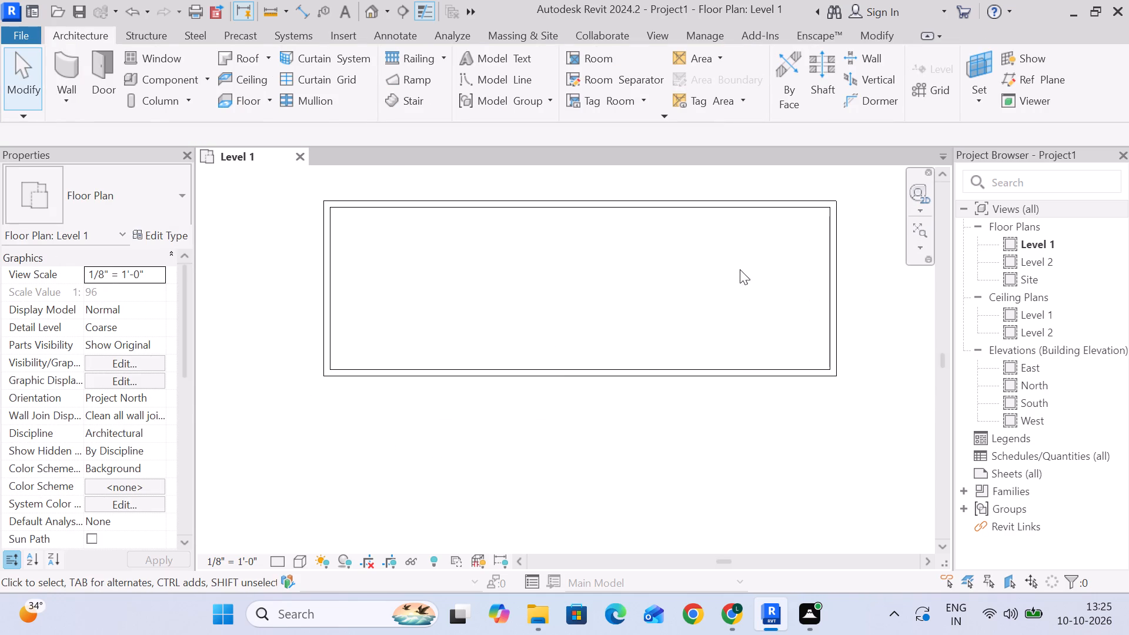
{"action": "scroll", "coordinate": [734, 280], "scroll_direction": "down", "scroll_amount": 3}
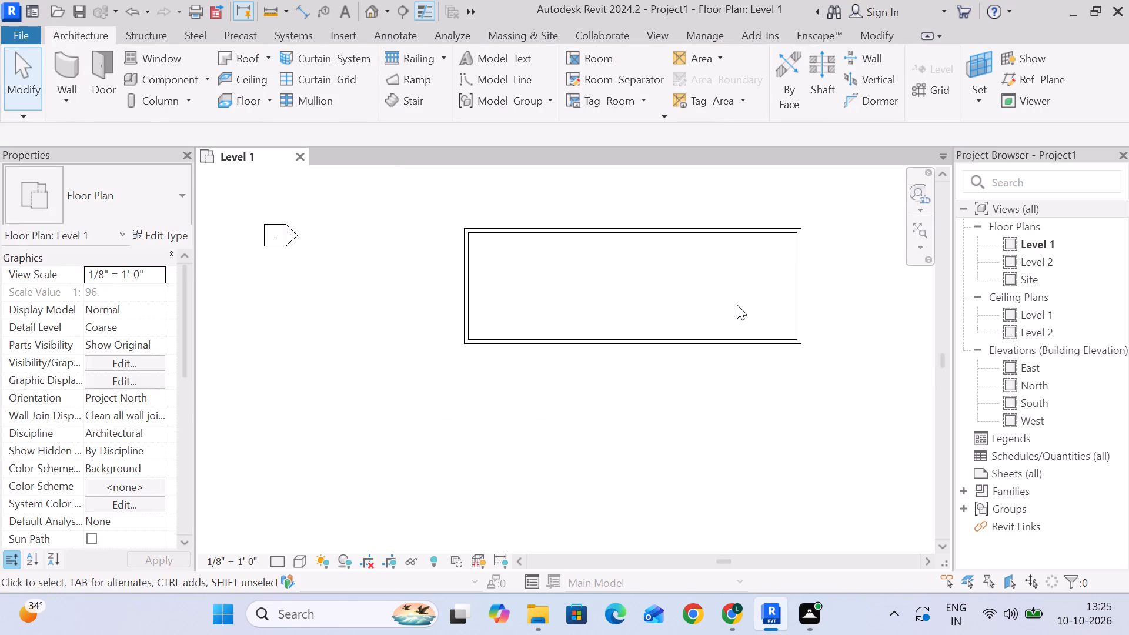
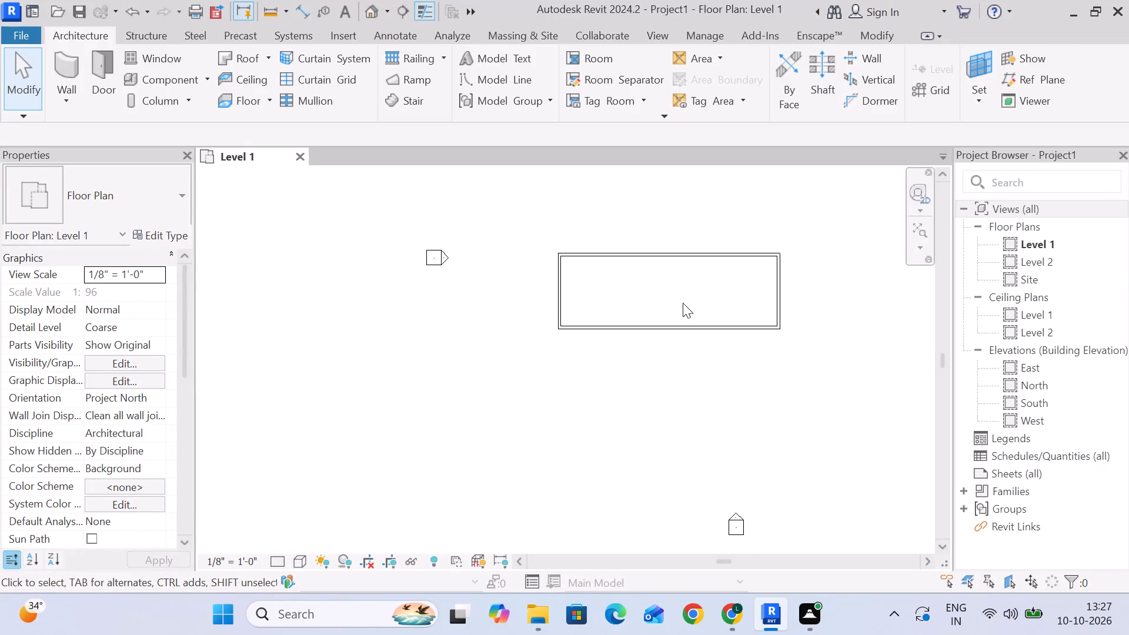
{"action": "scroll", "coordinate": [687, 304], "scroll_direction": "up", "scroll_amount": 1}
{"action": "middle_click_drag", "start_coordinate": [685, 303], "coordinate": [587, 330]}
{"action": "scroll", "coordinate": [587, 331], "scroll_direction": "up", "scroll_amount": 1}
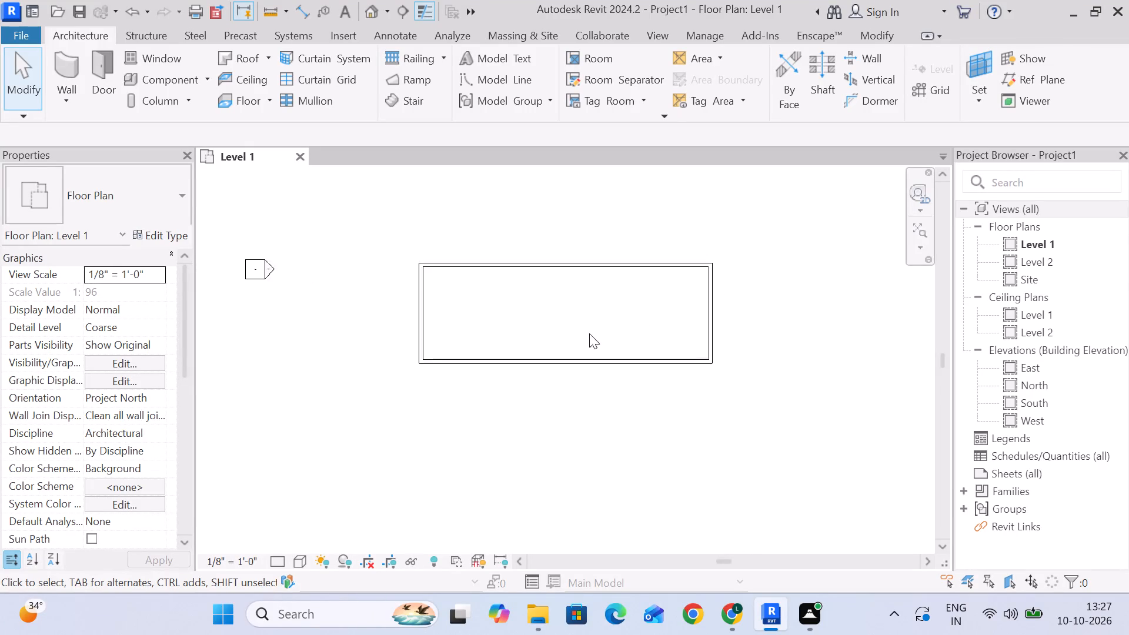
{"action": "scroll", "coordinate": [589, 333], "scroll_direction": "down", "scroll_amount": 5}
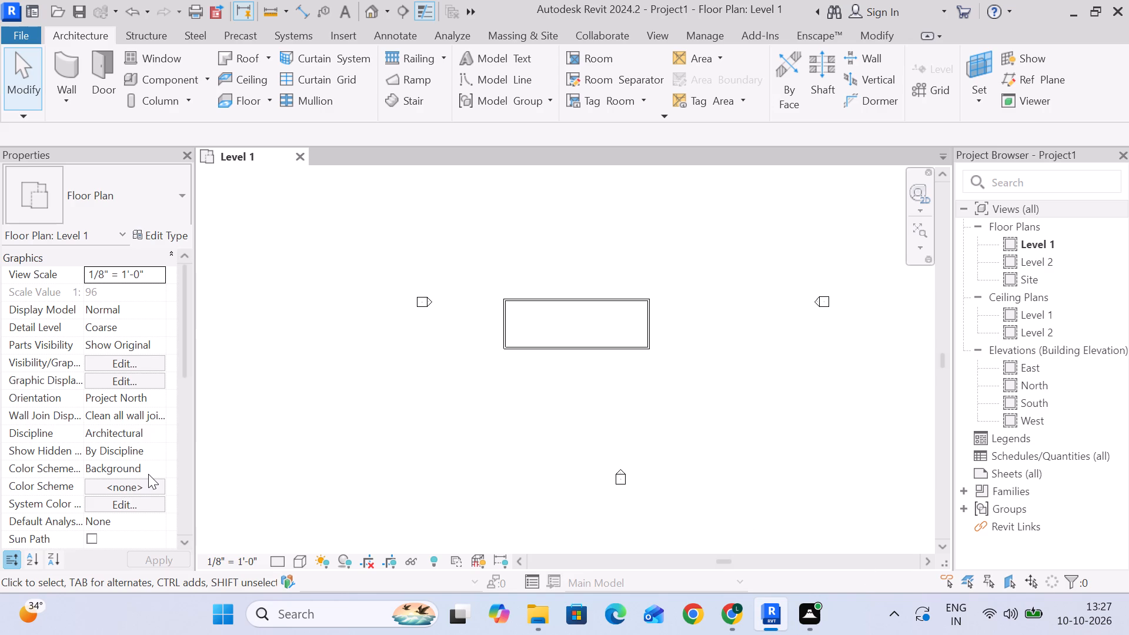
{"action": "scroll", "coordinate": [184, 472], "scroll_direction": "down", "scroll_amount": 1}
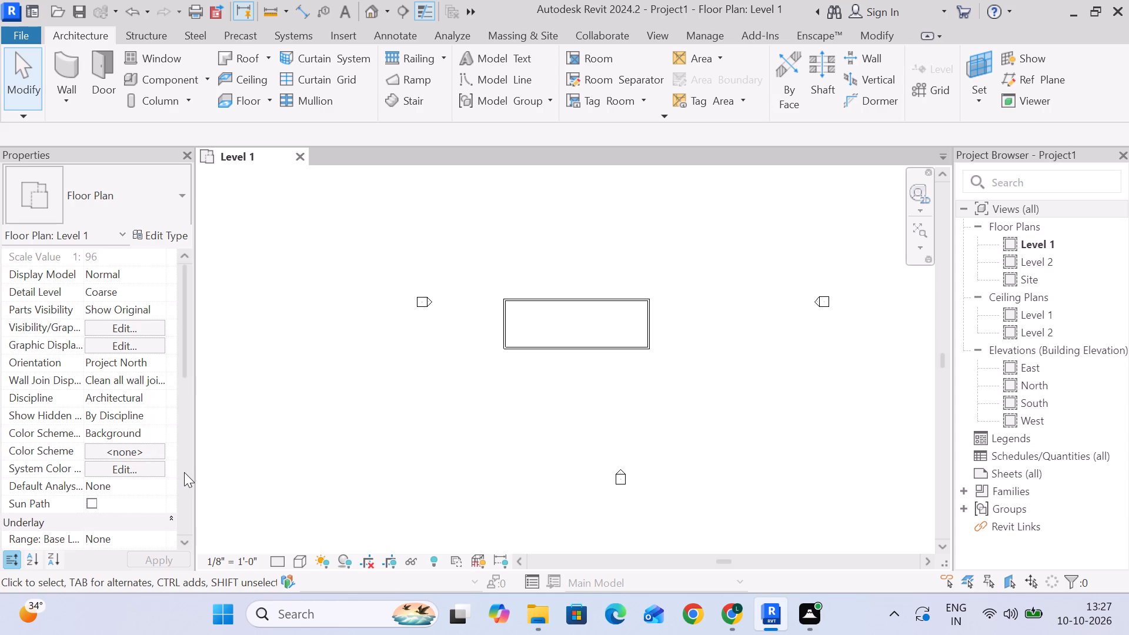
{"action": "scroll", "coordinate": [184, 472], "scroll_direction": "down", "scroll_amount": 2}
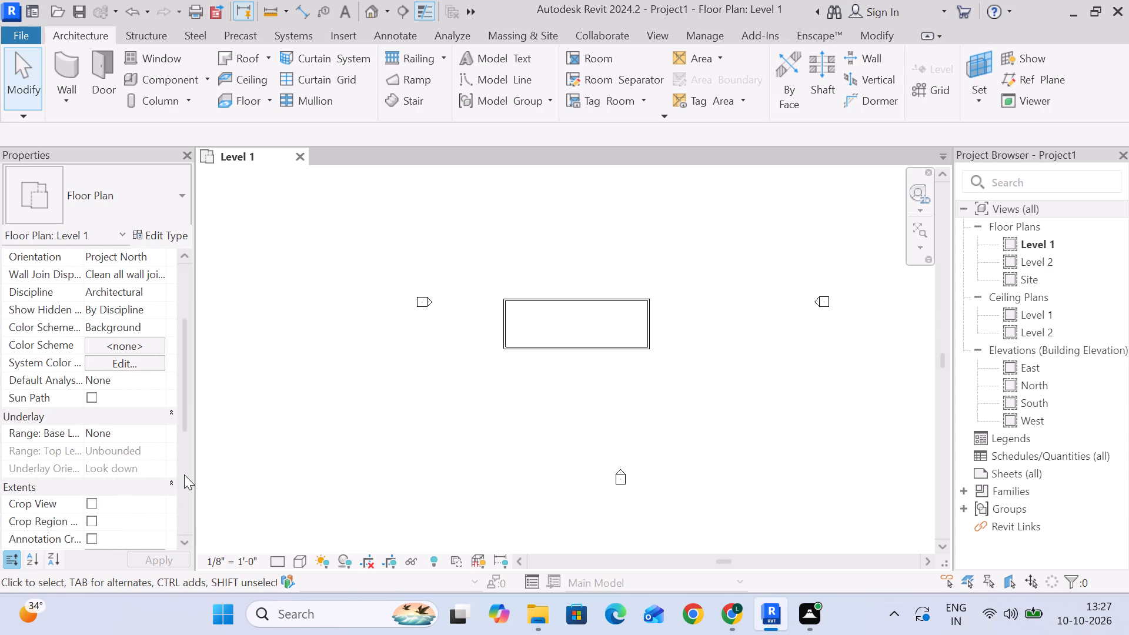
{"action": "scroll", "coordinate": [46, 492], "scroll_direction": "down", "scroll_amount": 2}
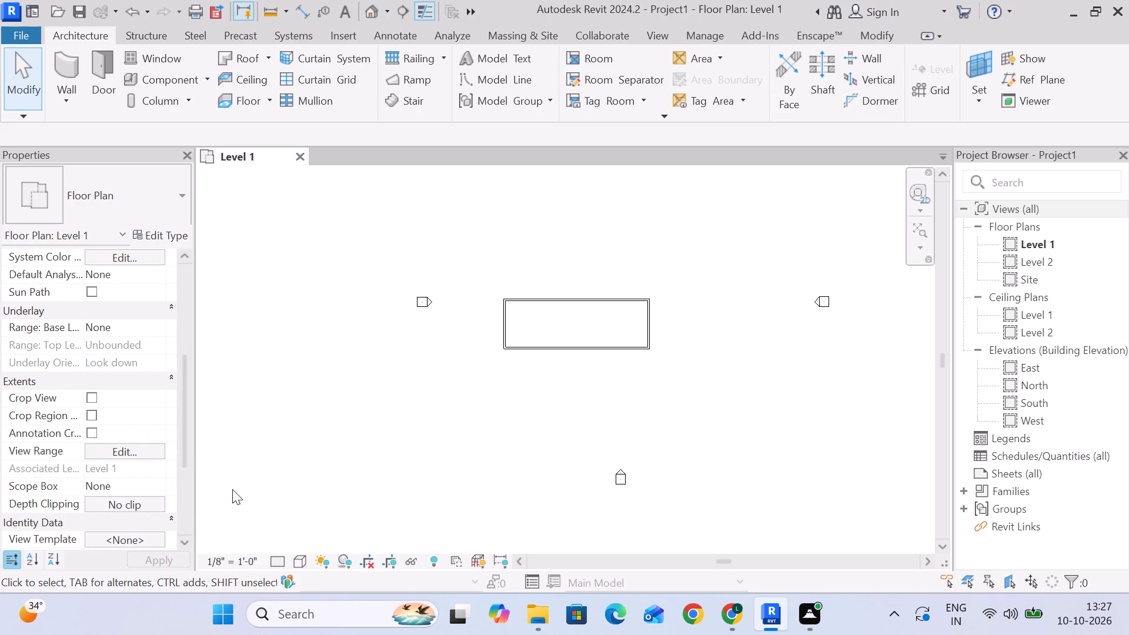
Move the whole rectangle of four 9" WALL walls together to roughly the centre of the four elevation markers.
{"action": "left_click_drag", "start_coordinate": [685, 378], "coordinate": [464, 269]}
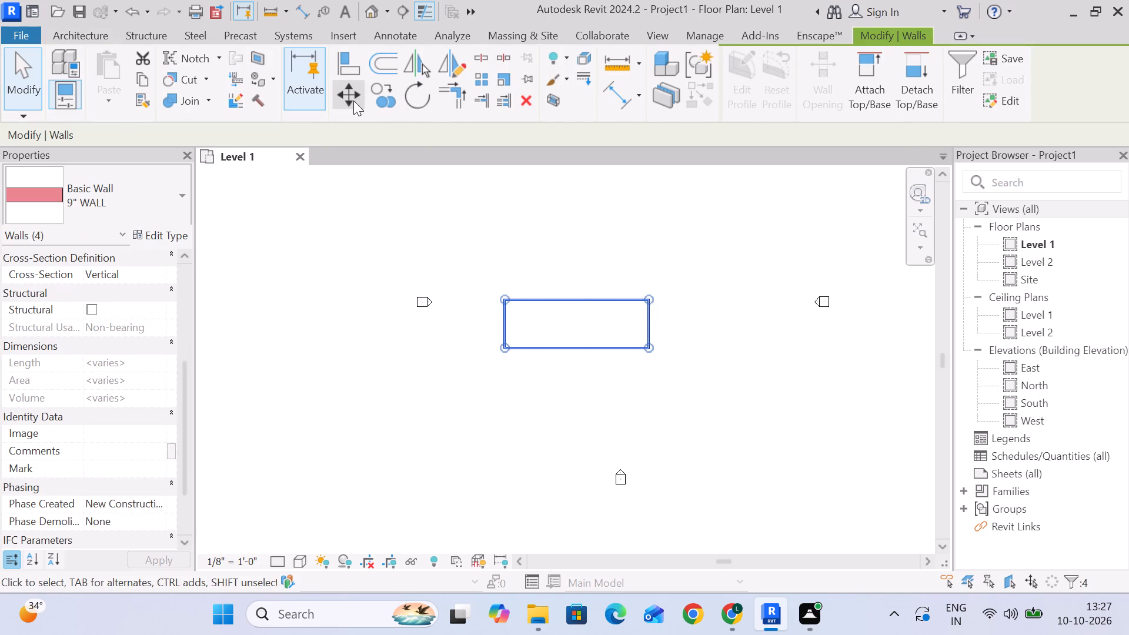
{"action": "left_click", "coordinate": [353, 101]}
{"action": "left_click", "coordinate": [575, 325]}
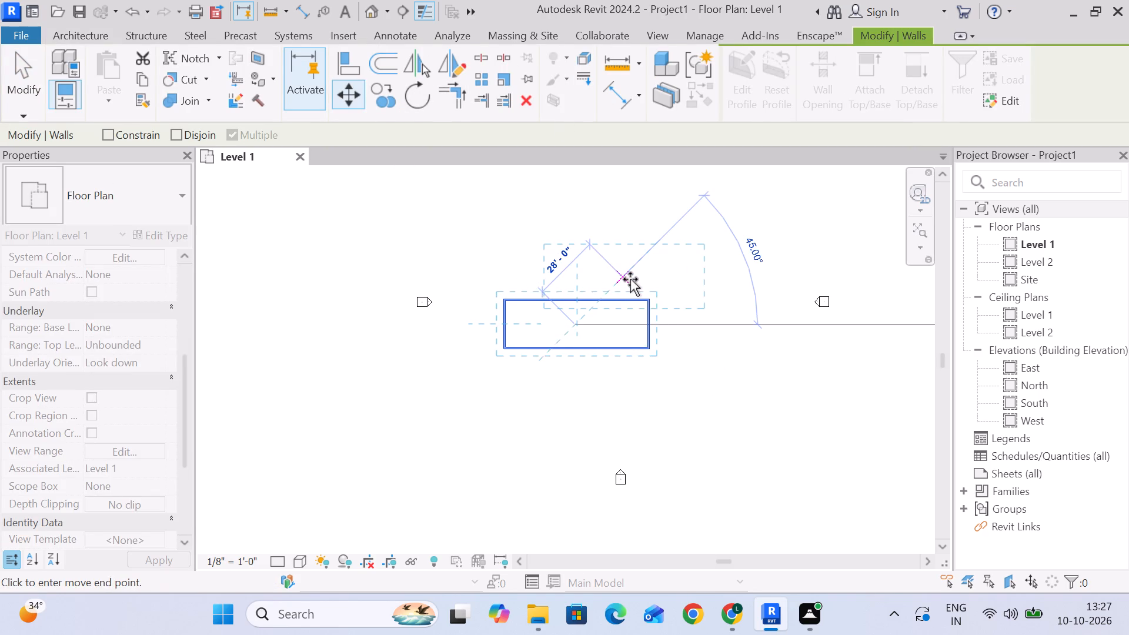
{"action": "left_click", "coordinate": [637, 298]}
{"action": "scroll", "coordinate": [731, 333], "scroll_direction": "down", "scroll_amount": 4}
{"action": "middle_click_drag", "start_coordinate": [719, 332], "coordinate": [639, 335]}
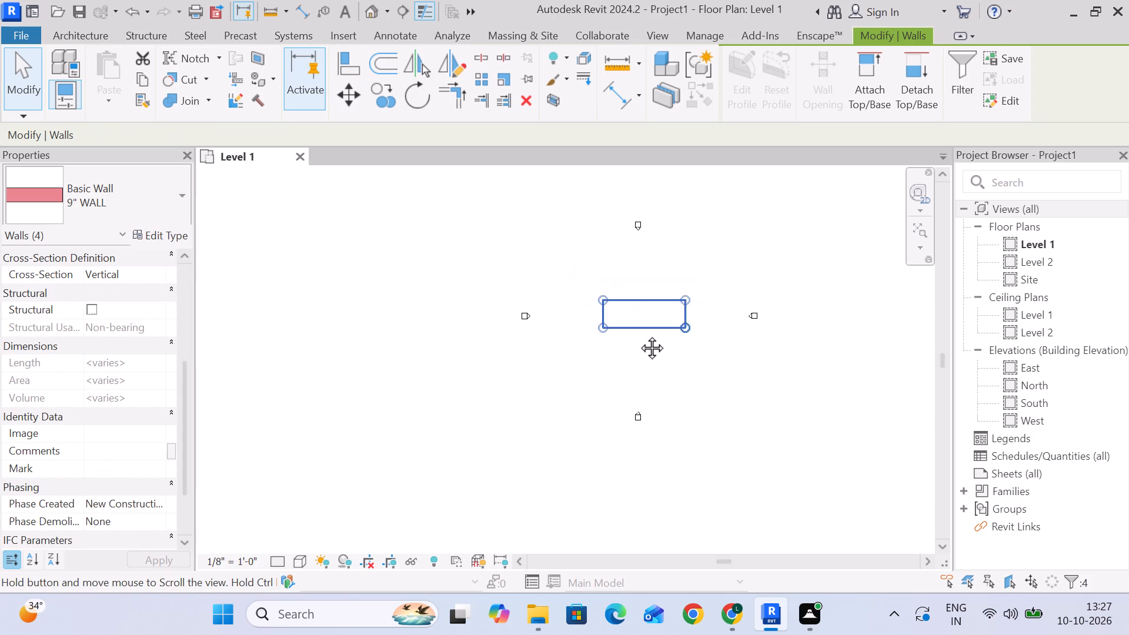
{"action": "middle_click_drag", "start_coordinate": [639, 335], "coordinate": [582, 347]}
{"action": "scroll", "coordinate": [580, 347], "scroll_direction": "up", "scroll_amount": 3}
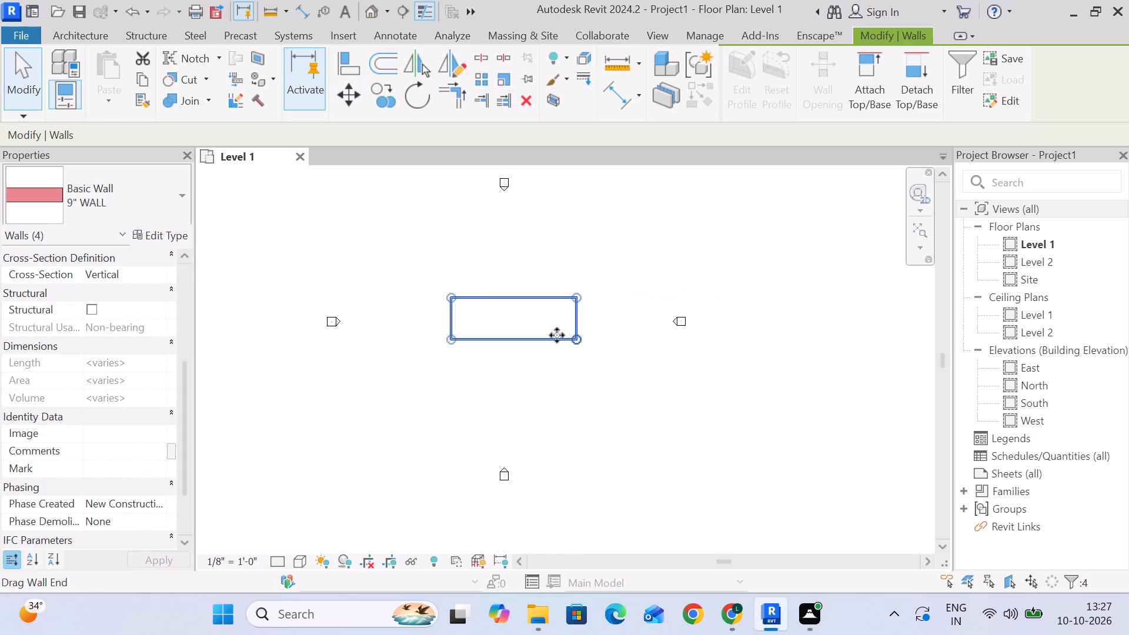
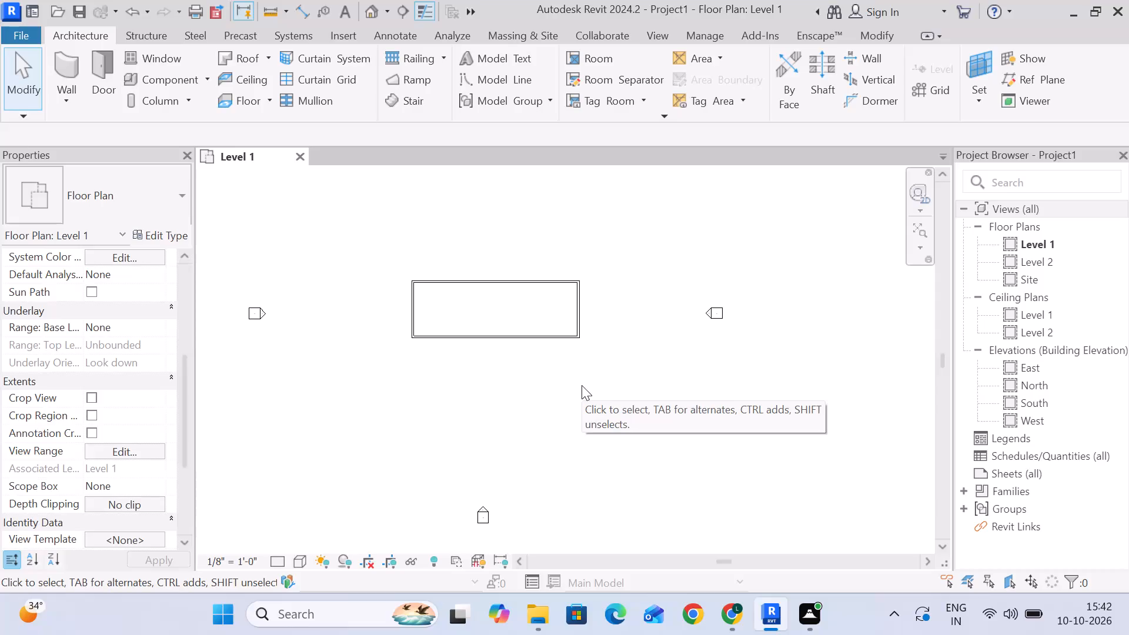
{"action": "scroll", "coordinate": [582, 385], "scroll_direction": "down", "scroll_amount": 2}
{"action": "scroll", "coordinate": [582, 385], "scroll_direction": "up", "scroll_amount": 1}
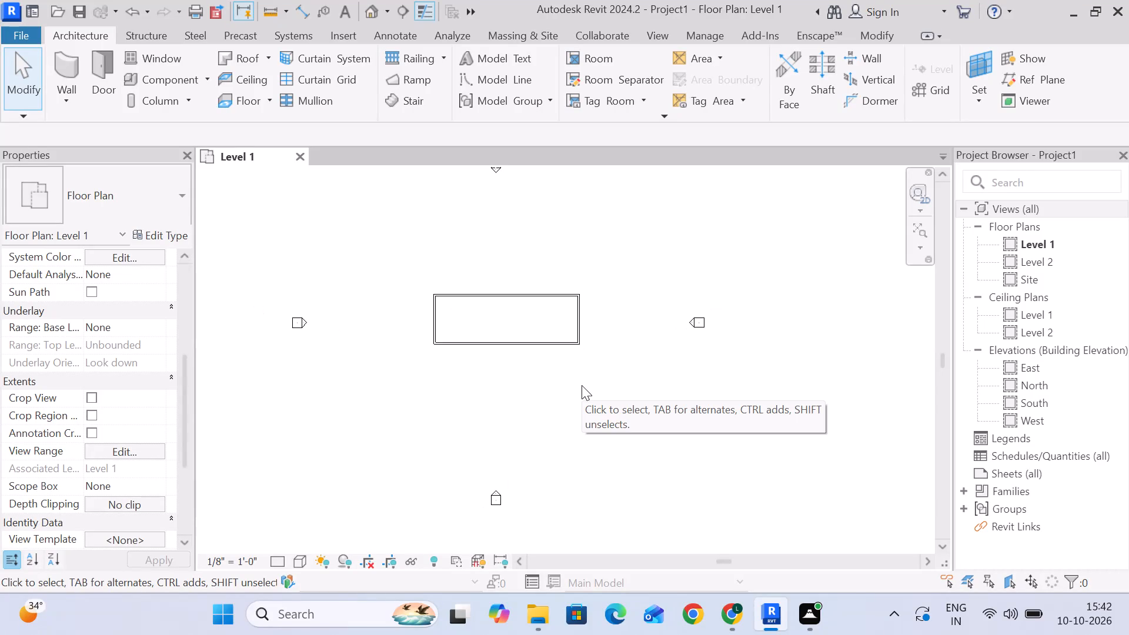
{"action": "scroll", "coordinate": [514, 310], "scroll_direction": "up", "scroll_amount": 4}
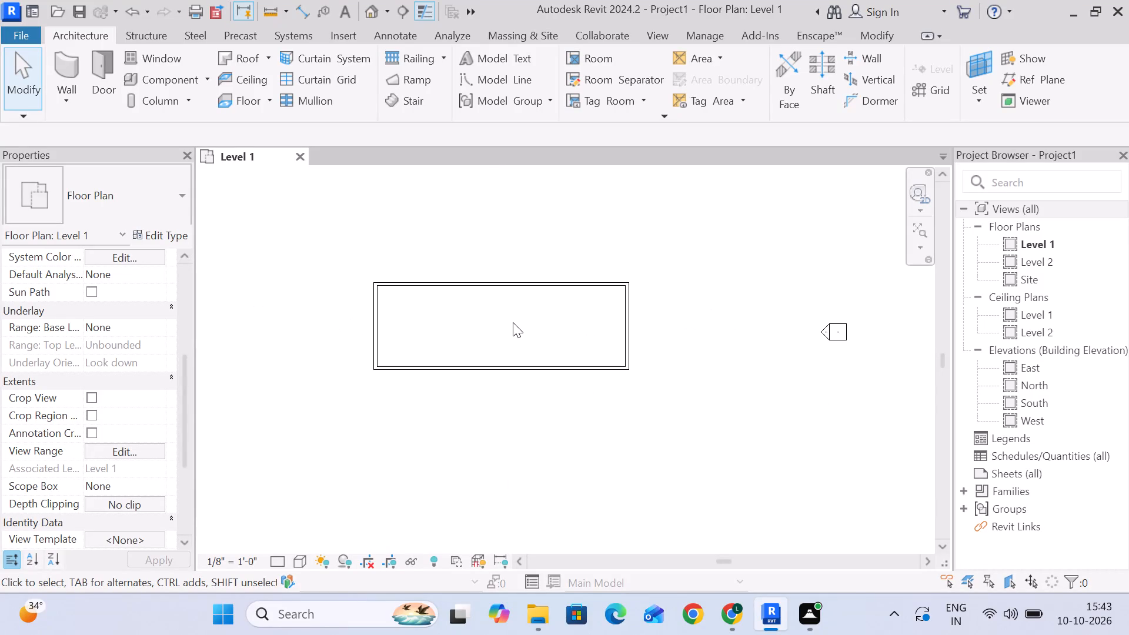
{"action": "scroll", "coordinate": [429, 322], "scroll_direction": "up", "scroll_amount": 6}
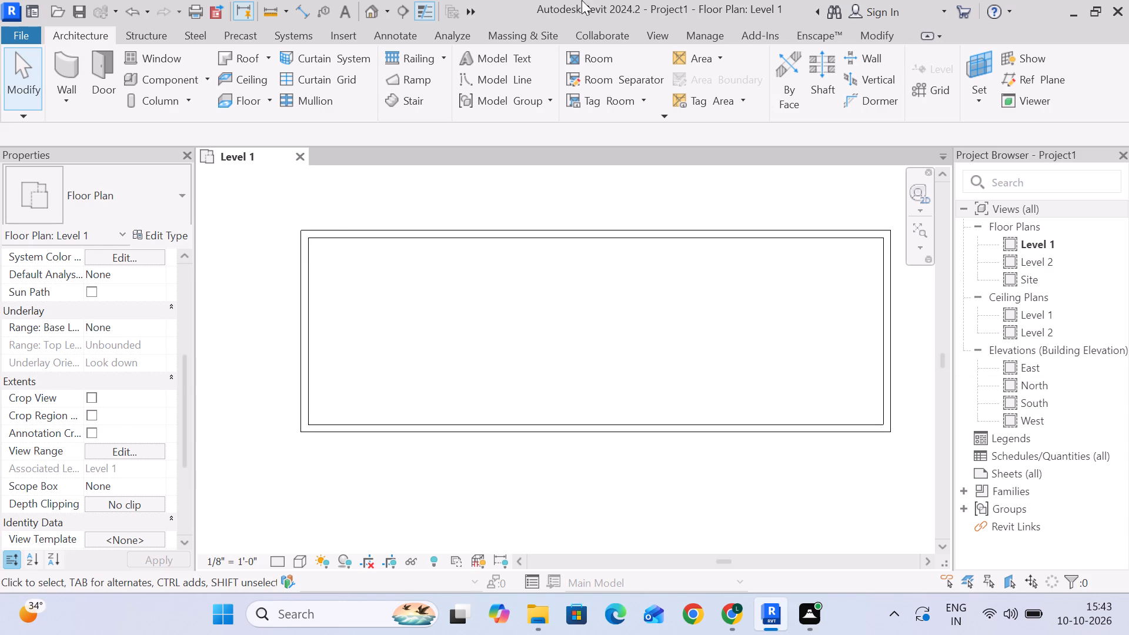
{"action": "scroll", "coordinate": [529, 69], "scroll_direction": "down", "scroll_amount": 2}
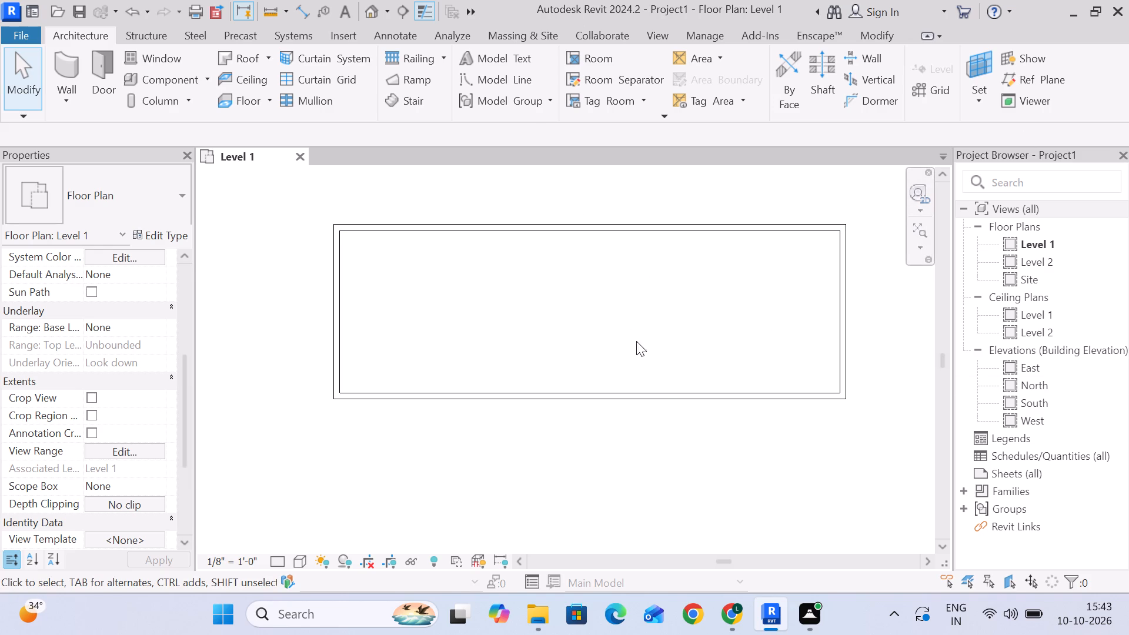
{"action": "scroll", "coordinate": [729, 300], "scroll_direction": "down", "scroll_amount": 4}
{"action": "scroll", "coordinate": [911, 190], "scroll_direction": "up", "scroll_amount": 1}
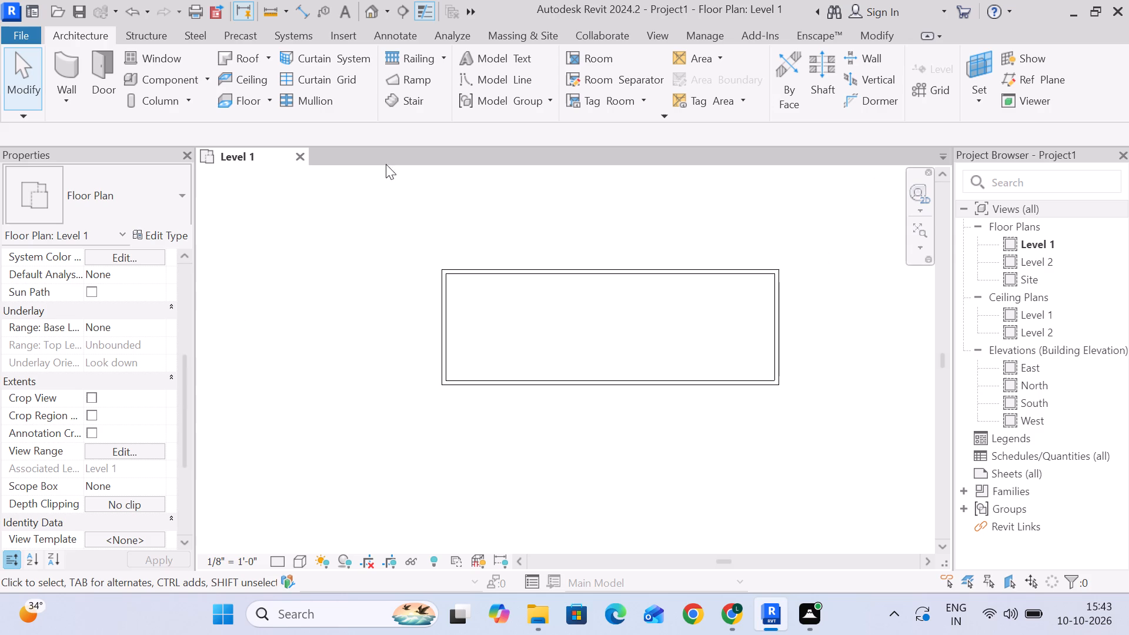
Open the default 3D view of the building, dismissing the save reminder without saving.
{"action": "left_click", "coordinate": [373, 7]}
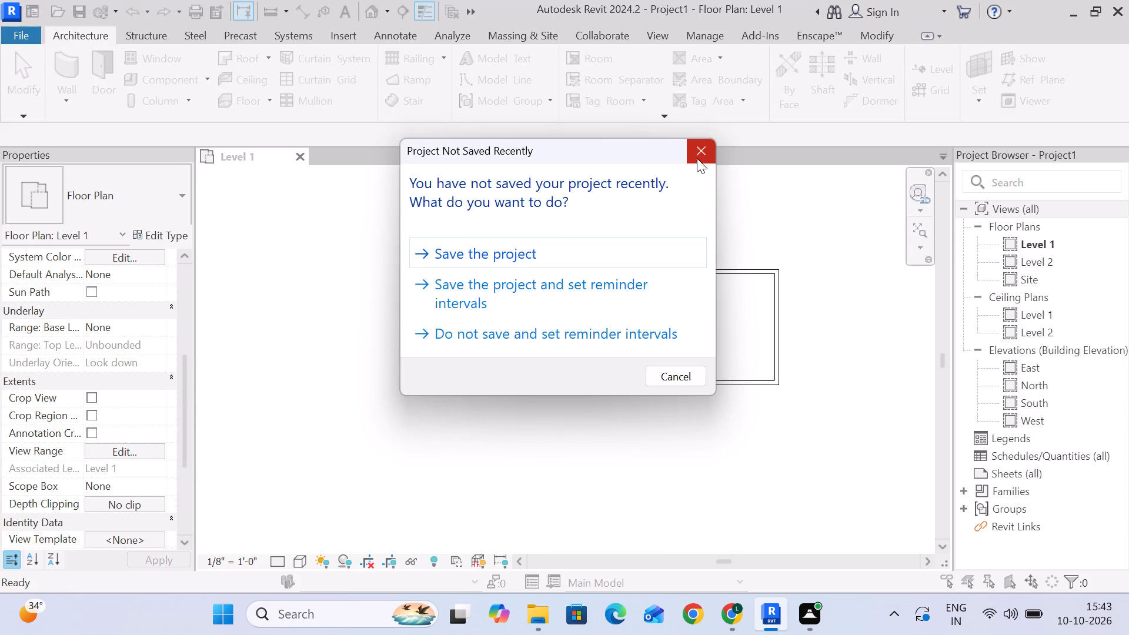
{"action": "left_click", "coordinate": [705, 154]}
Select all four 9" WALL instances in the 3D view and set their unconnected height to 10' 6".
{"action": "left_click", "coordinate": [557, 336]}
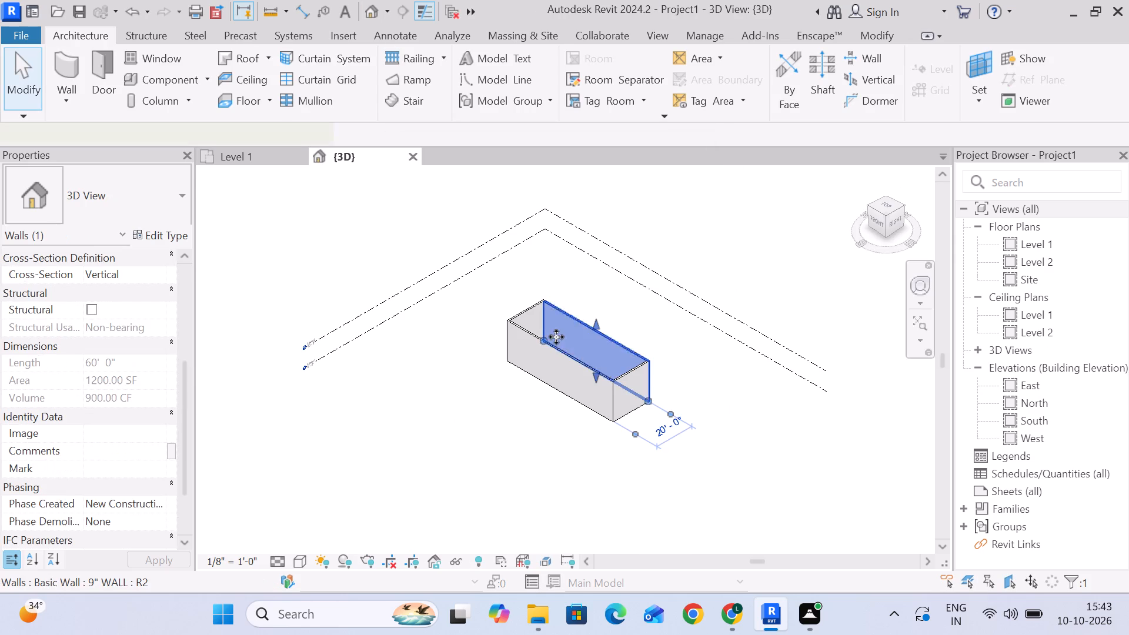
{"action": "type", "text": "SA"}
{"action": "scroll", "coordinate": [85, 413], "scroll_direction": "down", "scroll_amount": 5}
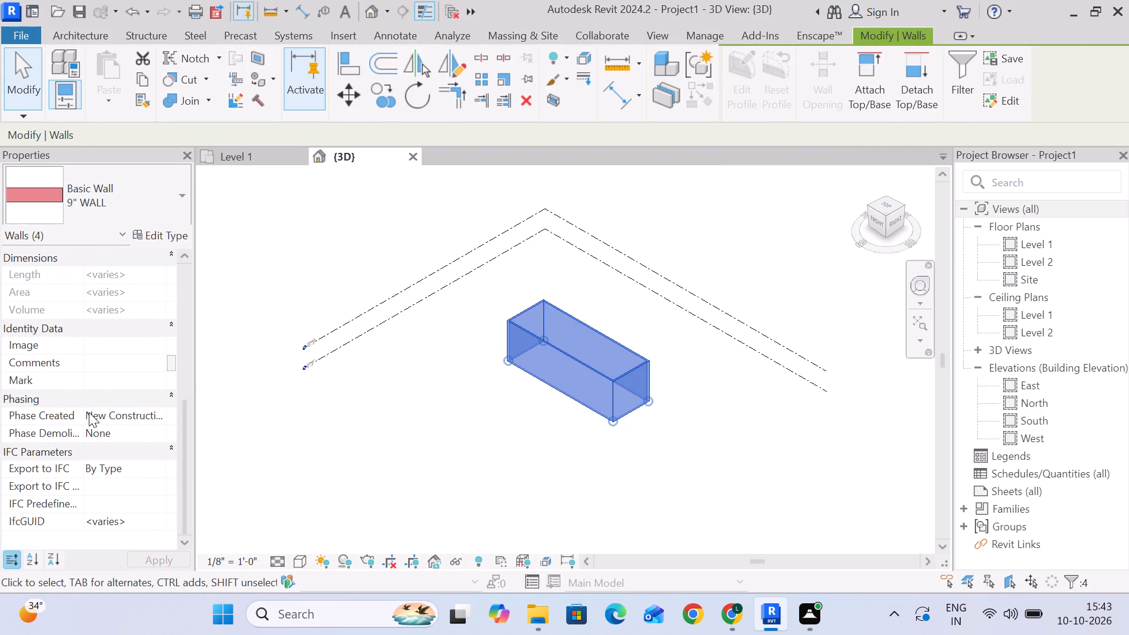
{"action": "scroll", "coordinate": [76, 330], "scroll_direction": "up", "scroll_amount": 4}
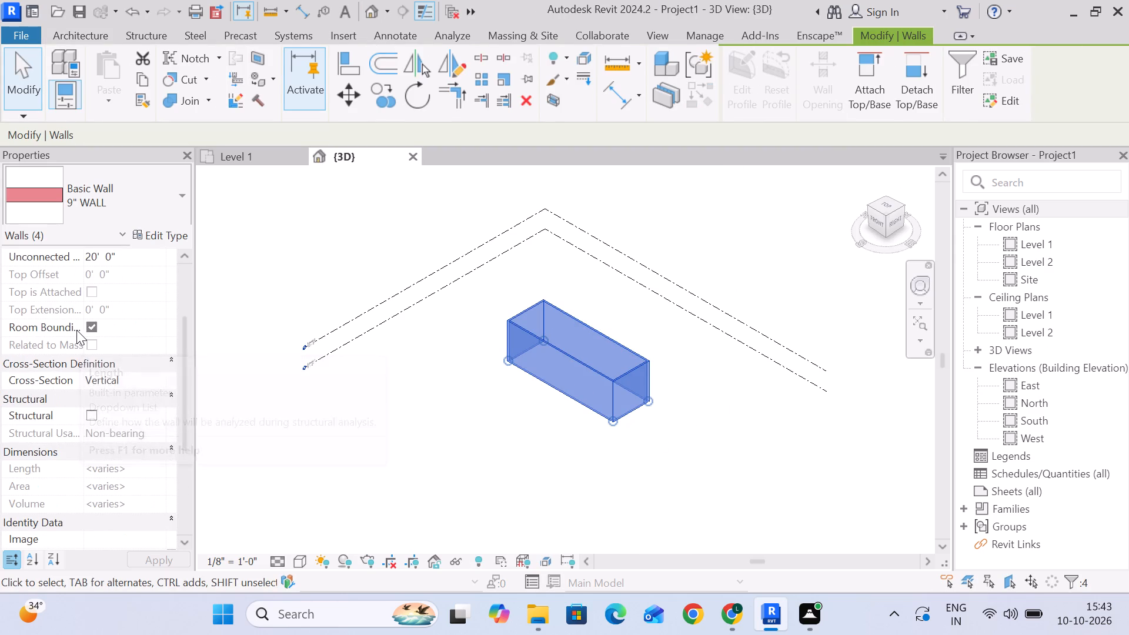
{"action": "scroll", "coordinate": [76, 330], "scroll_direction": "up", "scroll_amount": 2}
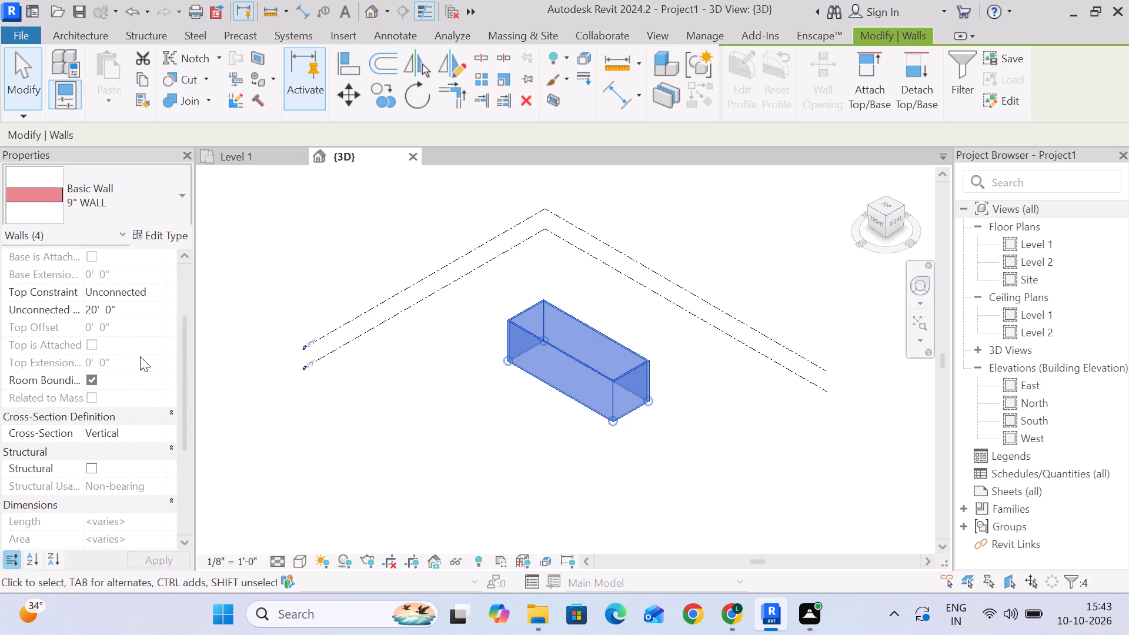
{"action": "left_click", "coordinate": [152, 366]}
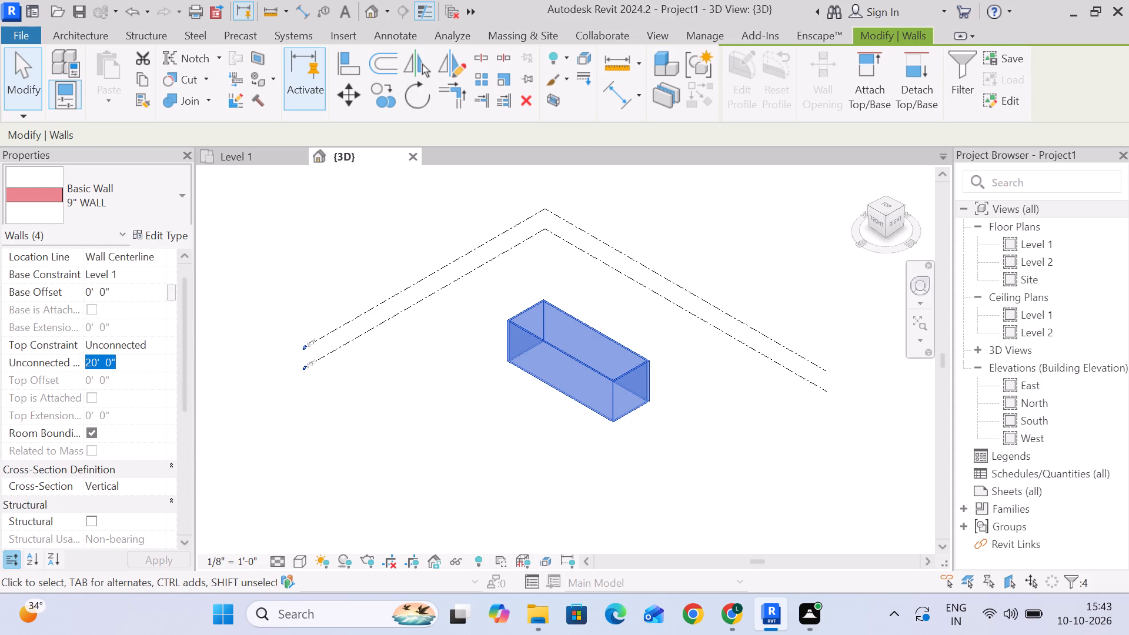
{"action": "key", "text": "1"}
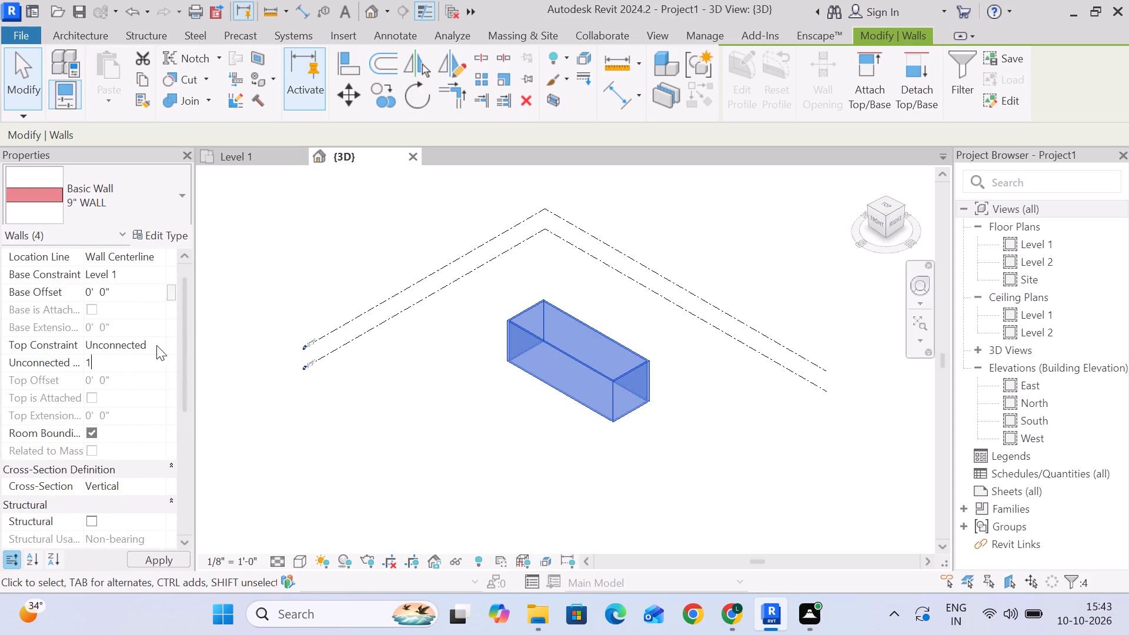
{"action": "key", "text": "6"}
{"action": "key", "text": "Return"}
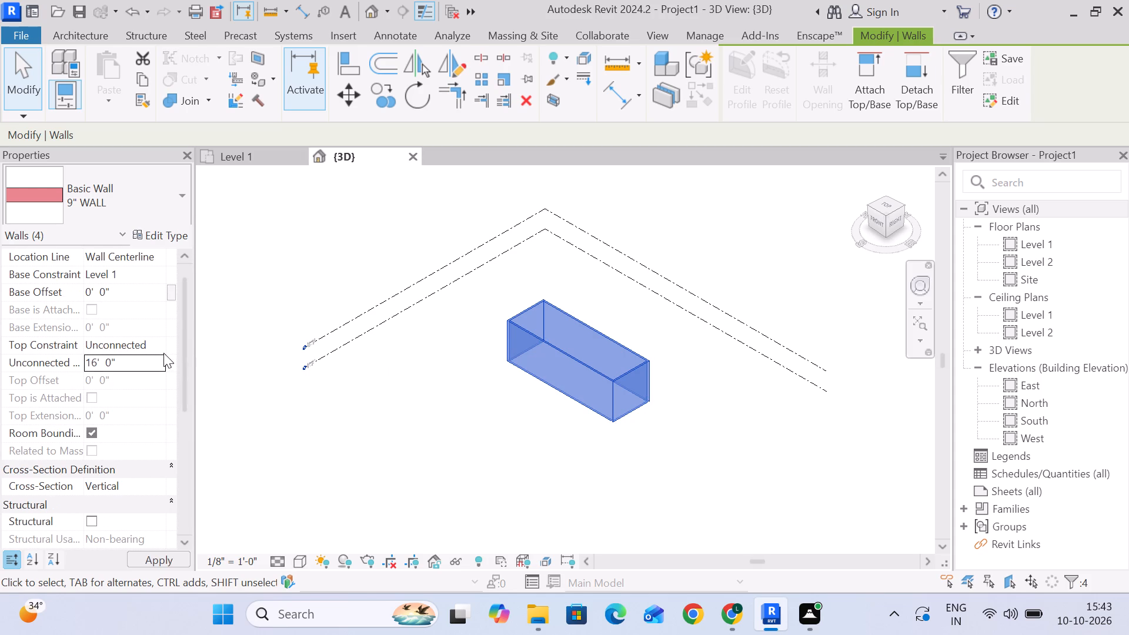
{"action": "left_click", "coordinate": [135, 359]}
{"action": "left_click_drag", "start_coordinate": [135, 359], "coordinate": [53, 359]}
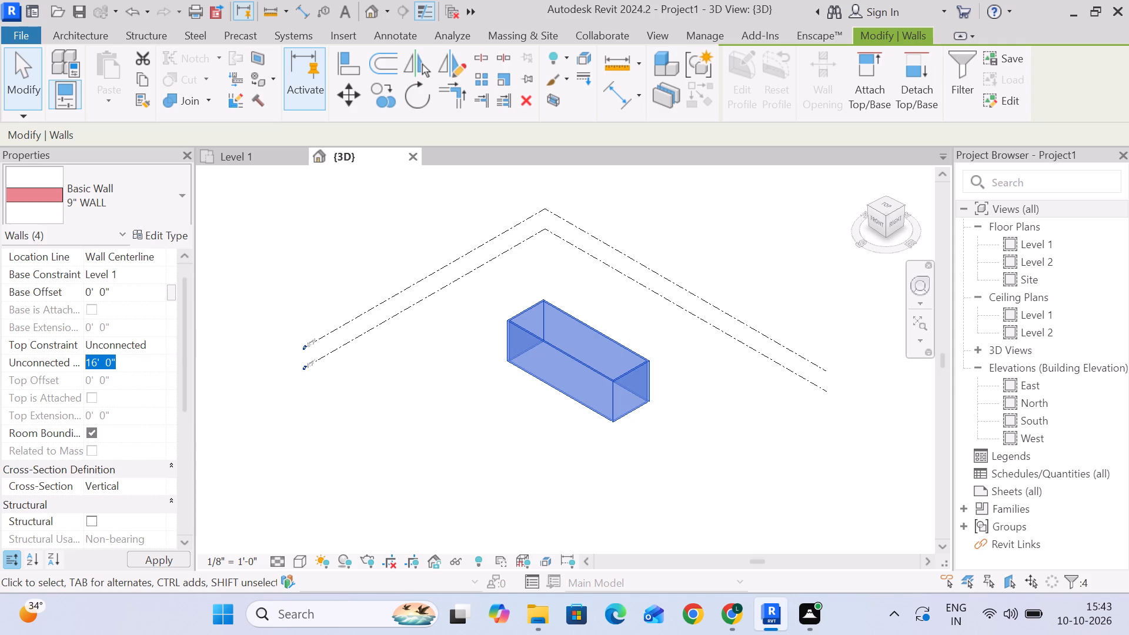
{"action": "left_click_drag", "start_coordinate": [53, 359], "coordinate": [50, 359]}
{"action": "key", "text": "1"}
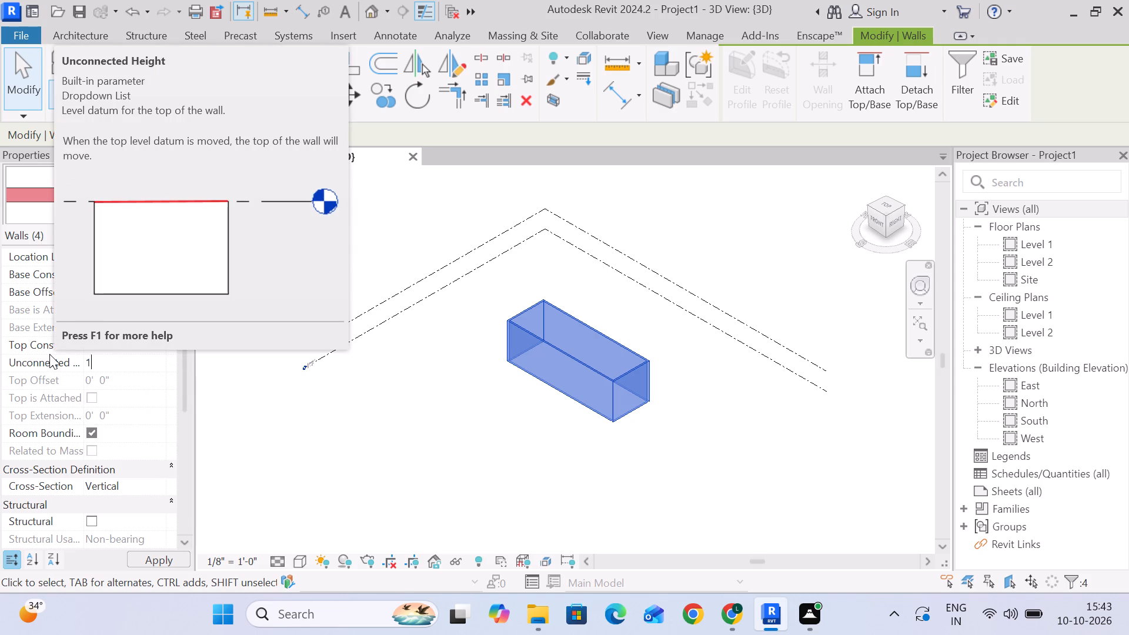
{"action": "key", "text": "0"}
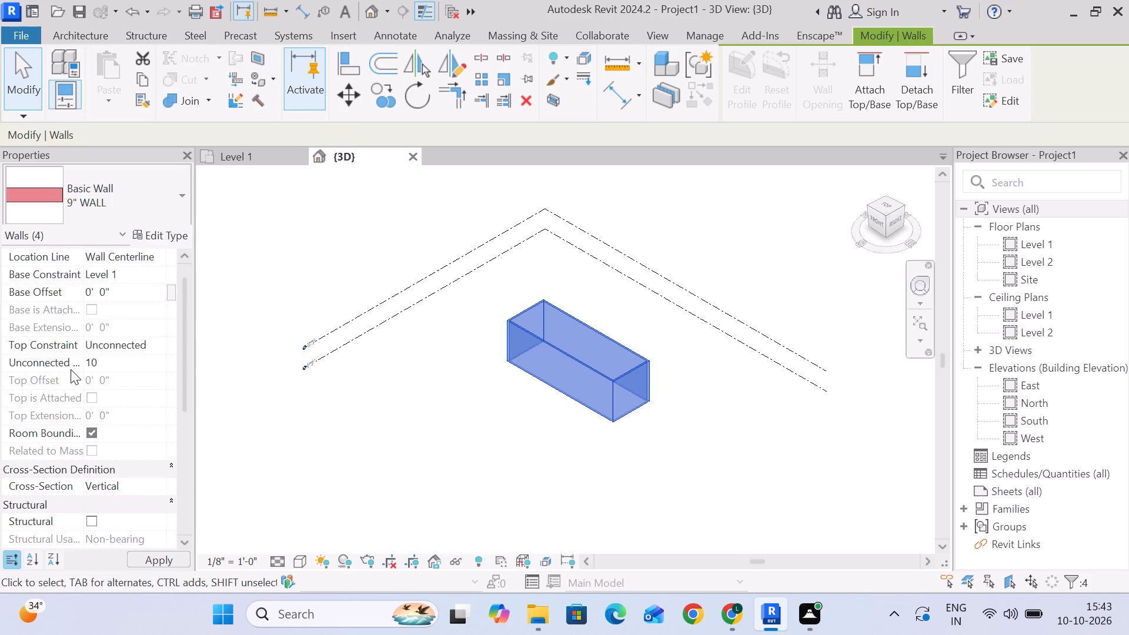
{"action": "key", "text": "apostrophe"}
{"action": "key", "text": "6"}
{"action": "key", "text": "shift+quotedbl"}
{"action": "key", "text": "Return"}
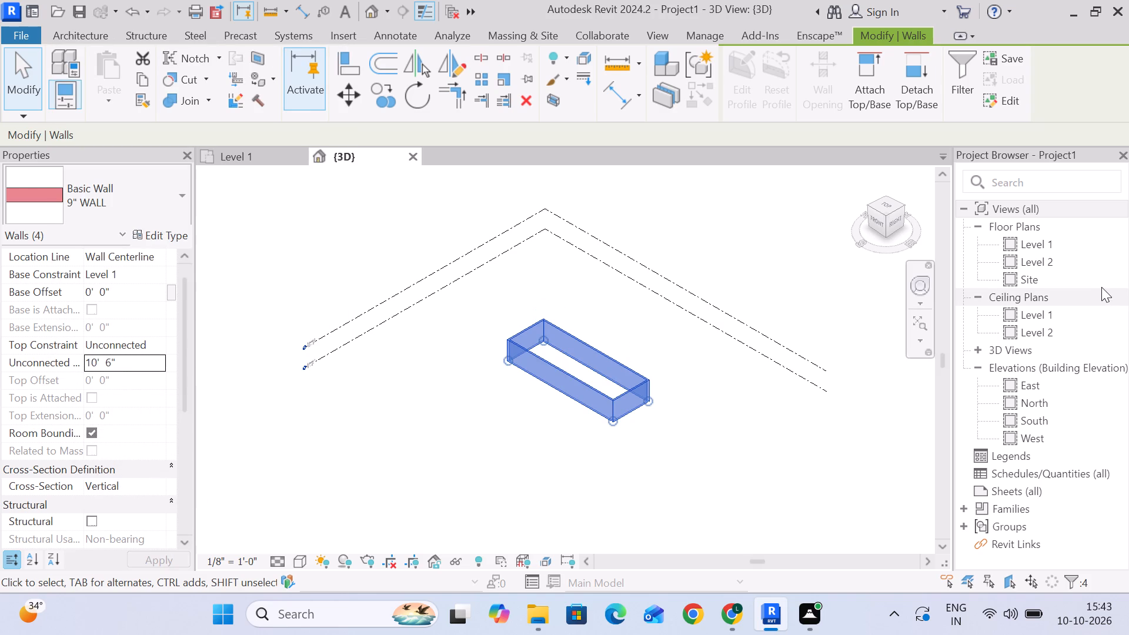
{"action": "left_click", "coordinate": [709, 231]}
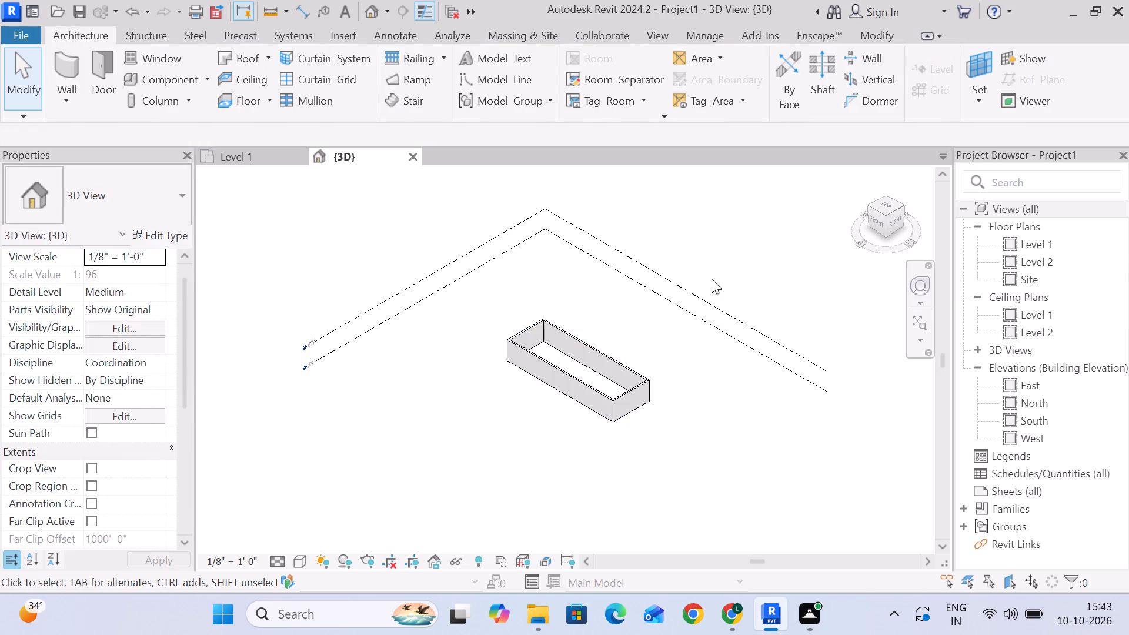
Open the North elevation and set the elevation of Level 2 to 10' 6".
{"action": "scroll", "coordinate": [574, 435], "scroll_direction": "down", "scroll_amount": 1}
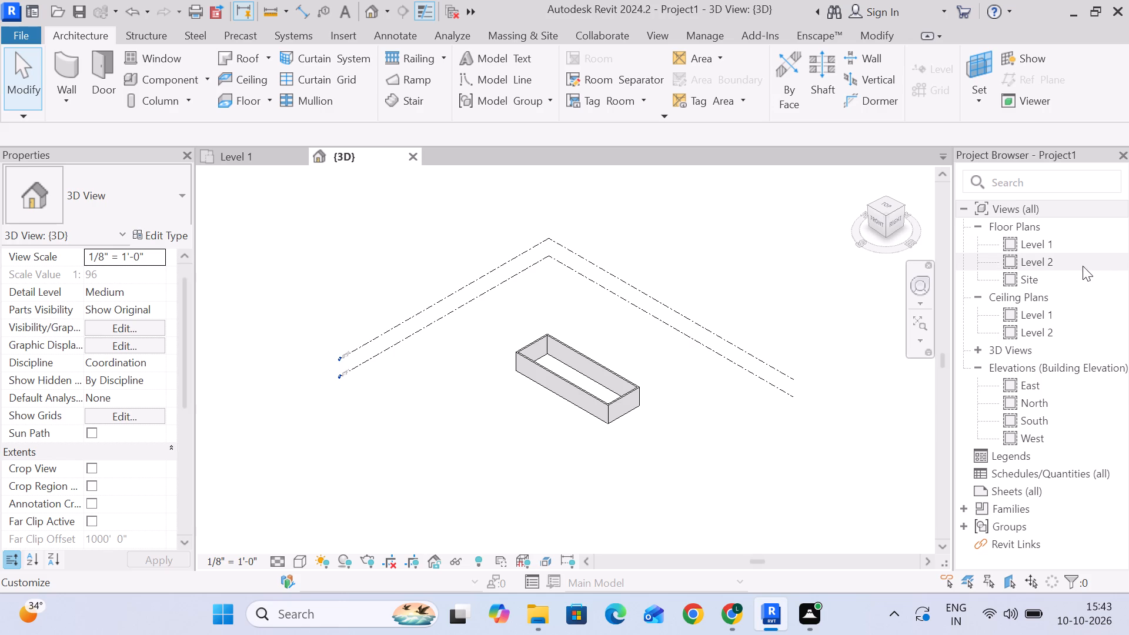
{"action": "scroll", "coordinate": [1067, 268], "scroll_direction": "up", "scroll_amount": 1}
{"action": "double_click", "coordinate": [1041, 396]}
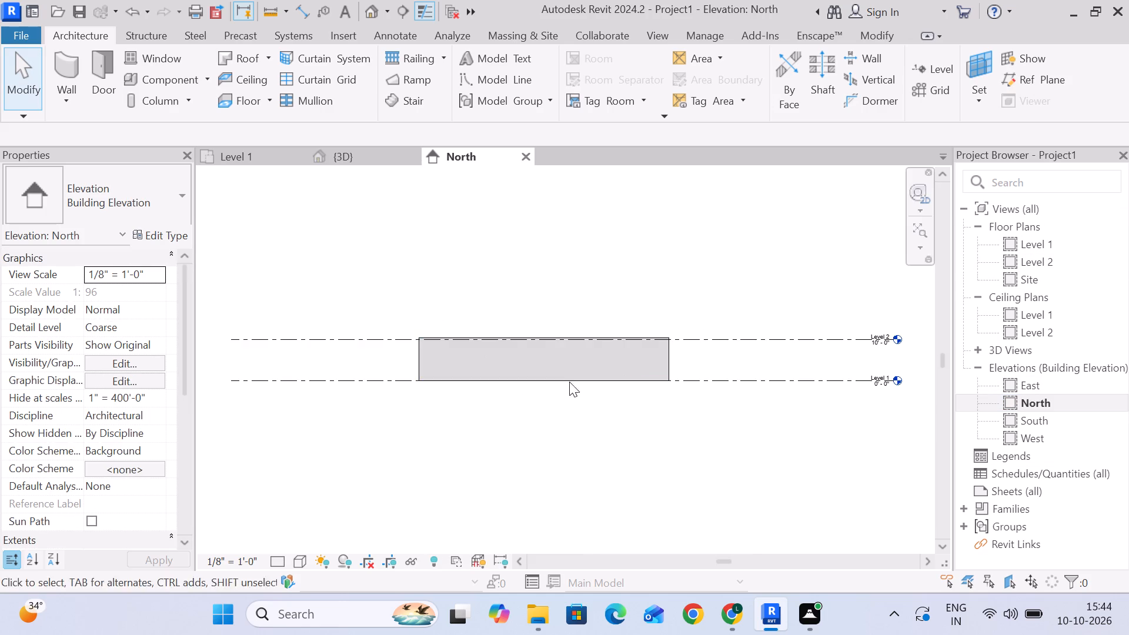
{"action": "scroll", "coordinate": [770, 364], "scroll_direction": "down", "scroll_amount": 3}
{"action": "scroll", "coordinate": [840, 358], "scroll_direction": "up", "scroll_amount": 5}
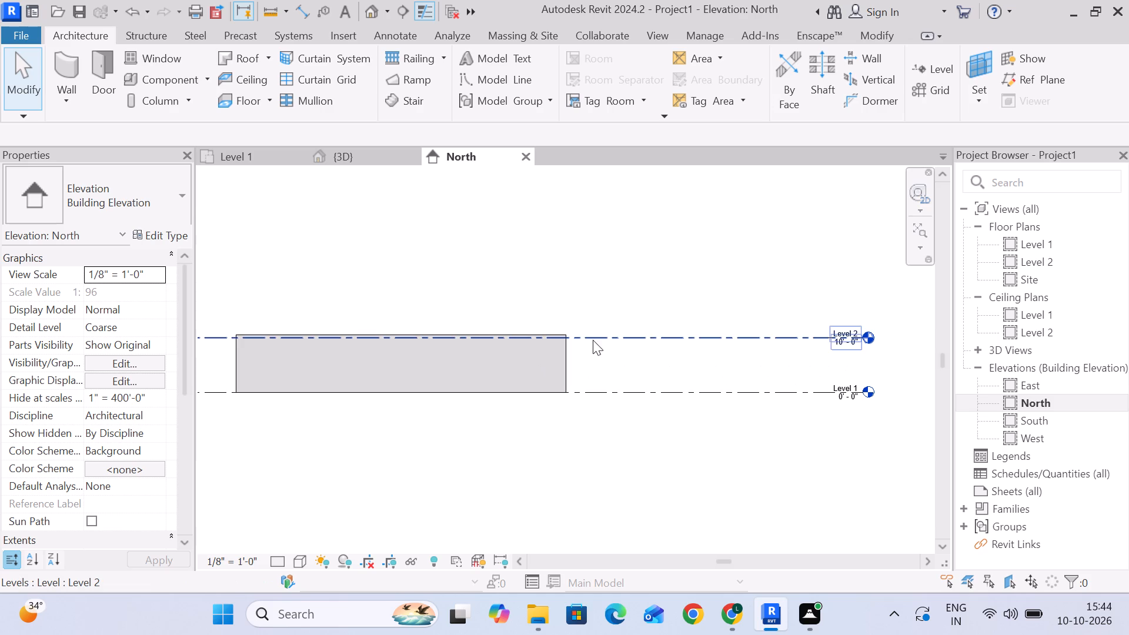
{"action": "scroll", "coordinate": [860, 343], "scroll_direction": "up", "scroll_amount": 7}
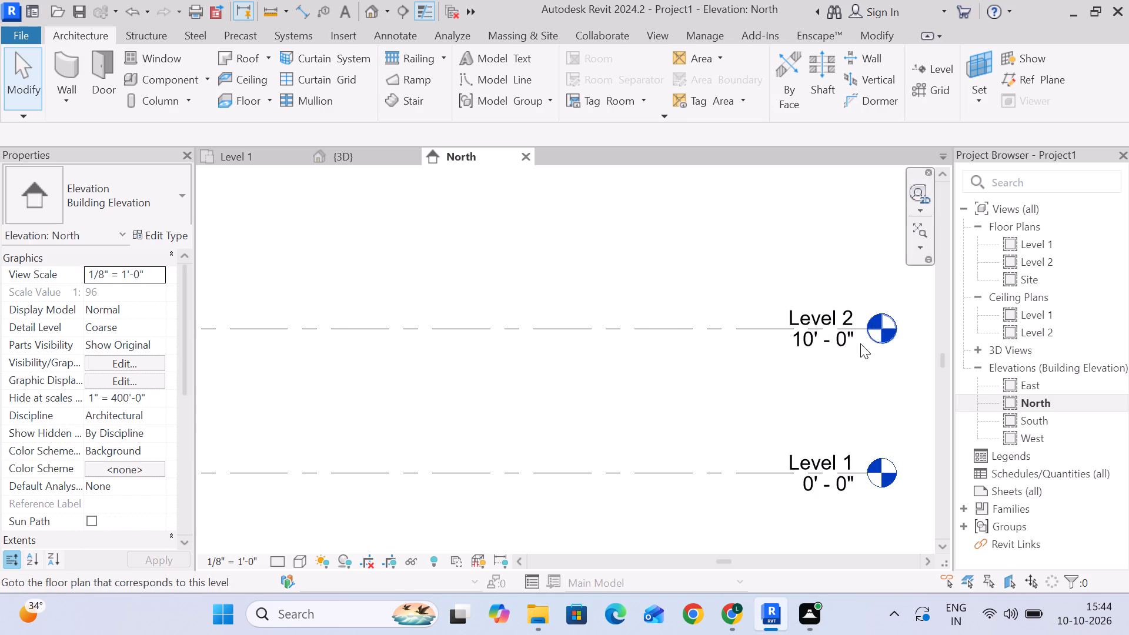
{"action": "left_click", "coordinate": [817, 342]}
{"action": "left_click", "coordinate": [823, 347]}
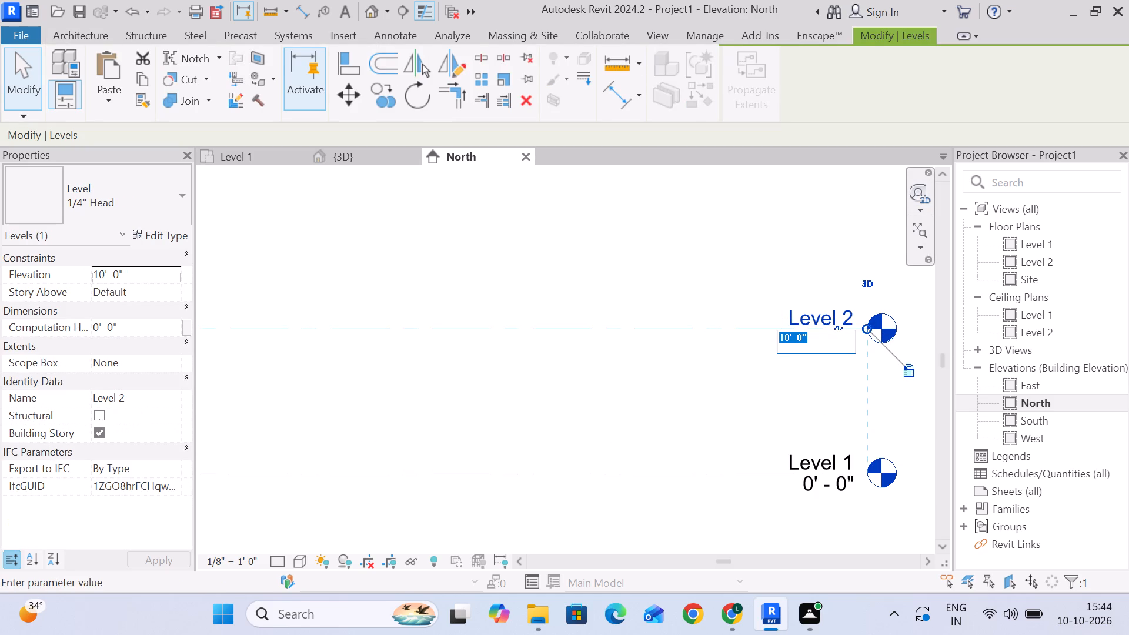
{"action": "type", "text": "10'"}
{"action": "key", "text": "6"}
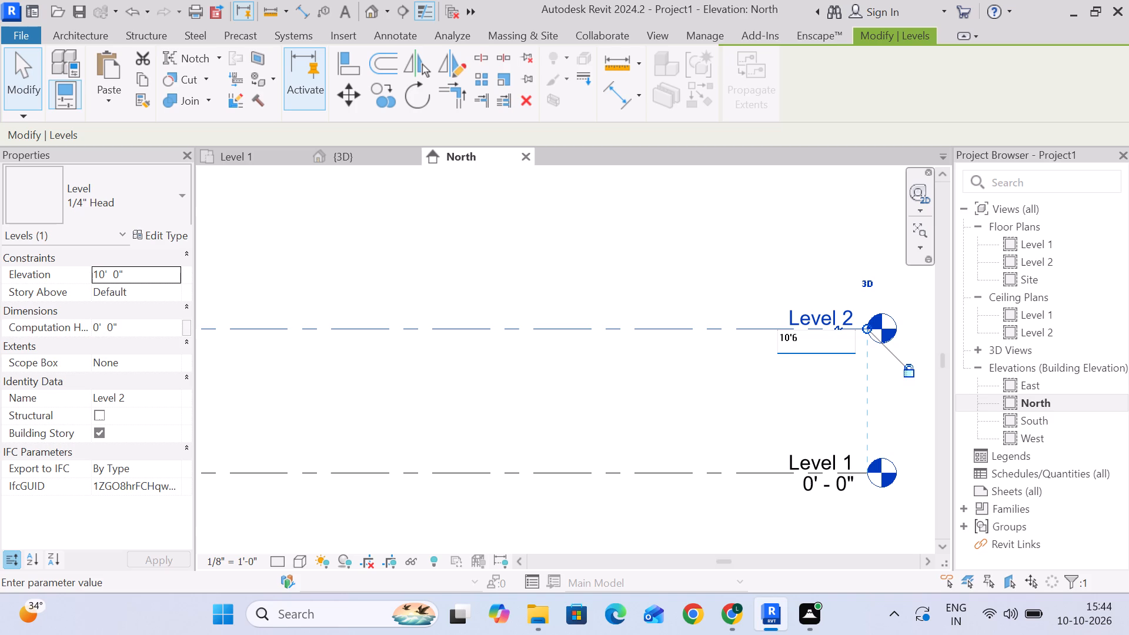
{"action": "key", "text": "shift+quotedbl"}
{"action": "key", "text": "Return"}
{"action": "left_click", "coordinate": [596, 367]}
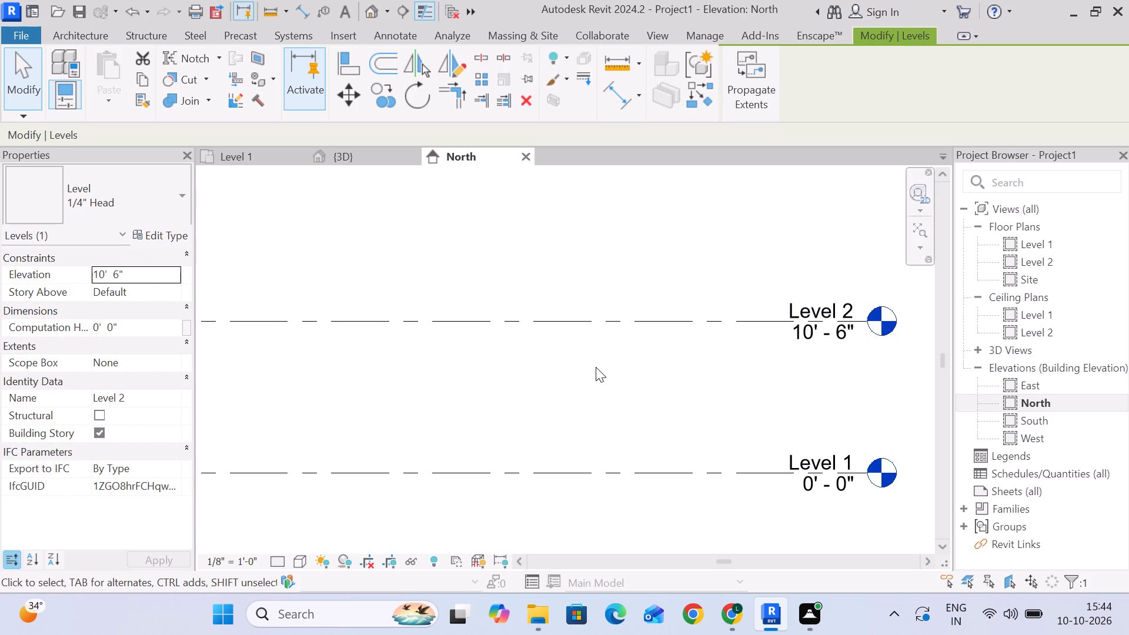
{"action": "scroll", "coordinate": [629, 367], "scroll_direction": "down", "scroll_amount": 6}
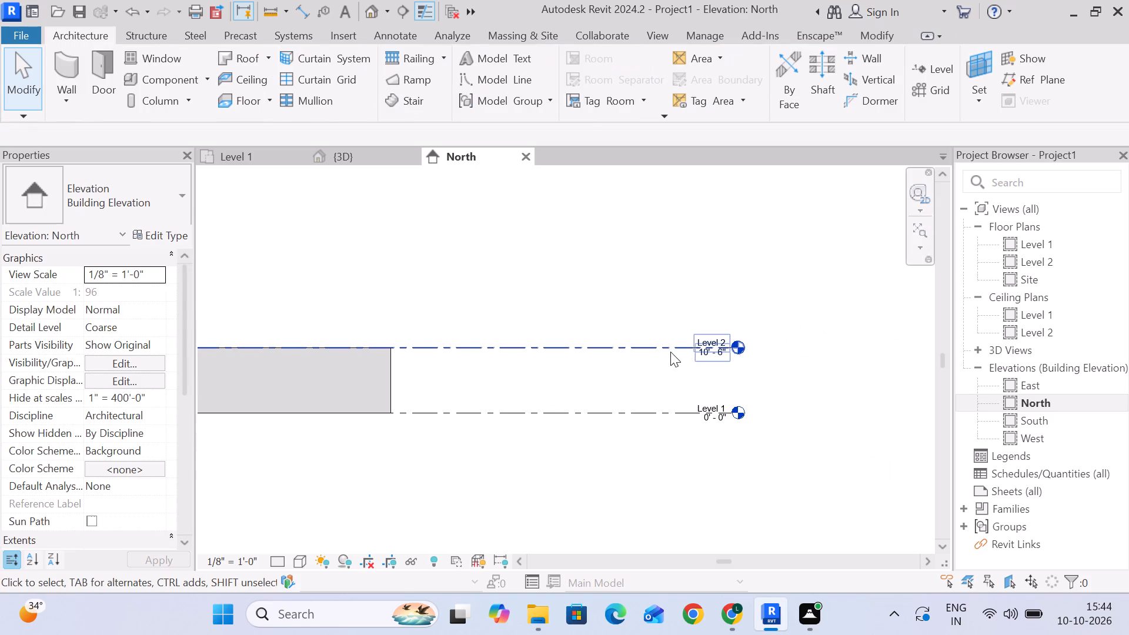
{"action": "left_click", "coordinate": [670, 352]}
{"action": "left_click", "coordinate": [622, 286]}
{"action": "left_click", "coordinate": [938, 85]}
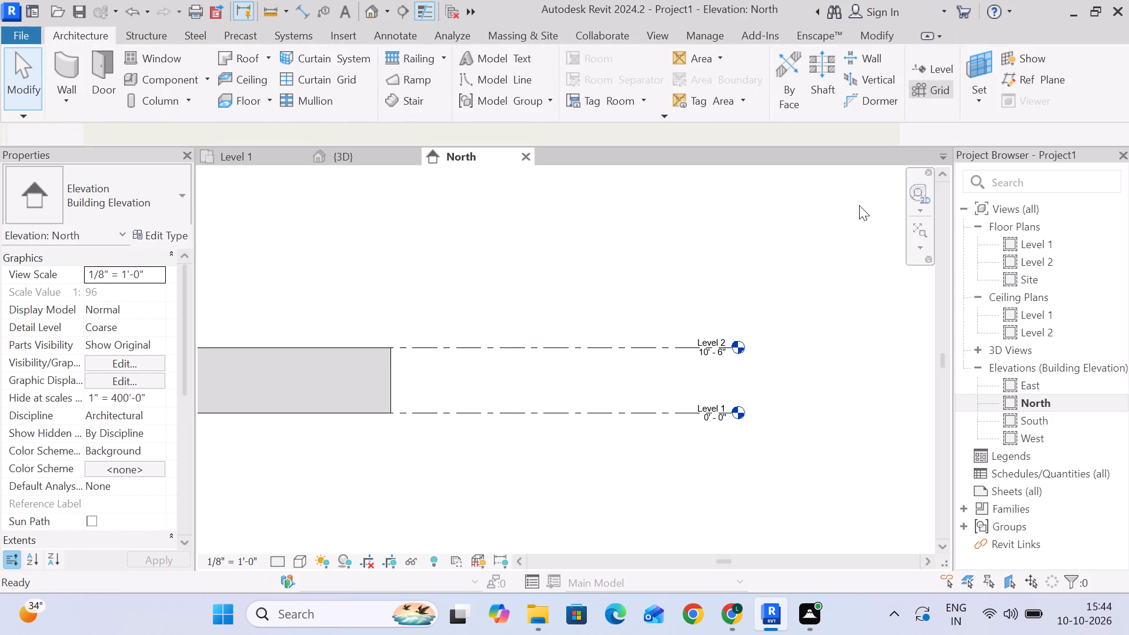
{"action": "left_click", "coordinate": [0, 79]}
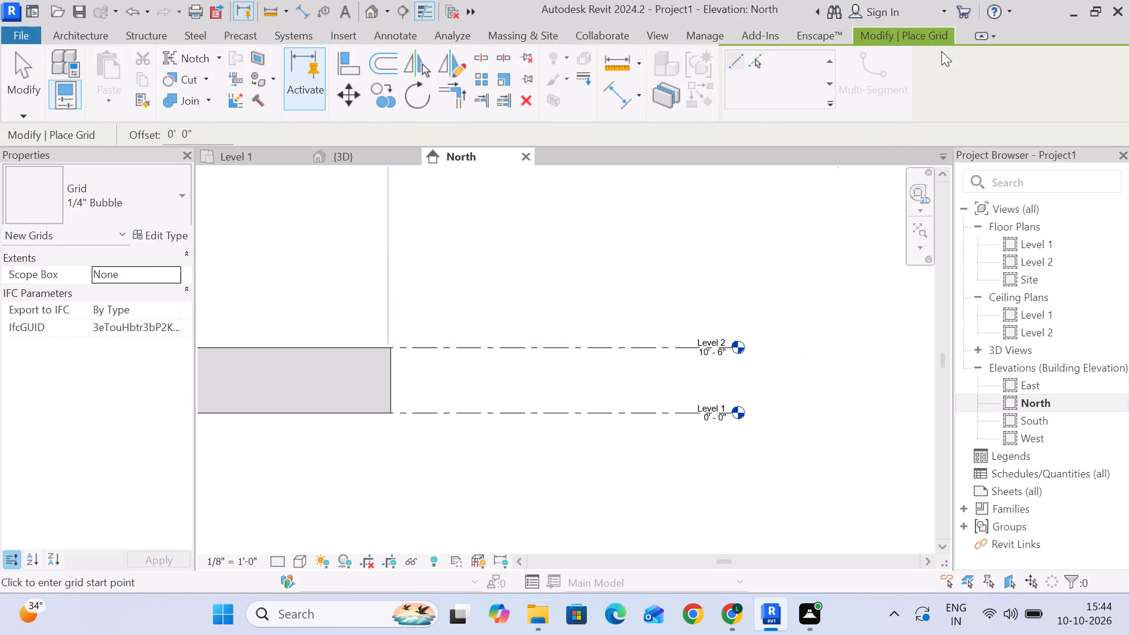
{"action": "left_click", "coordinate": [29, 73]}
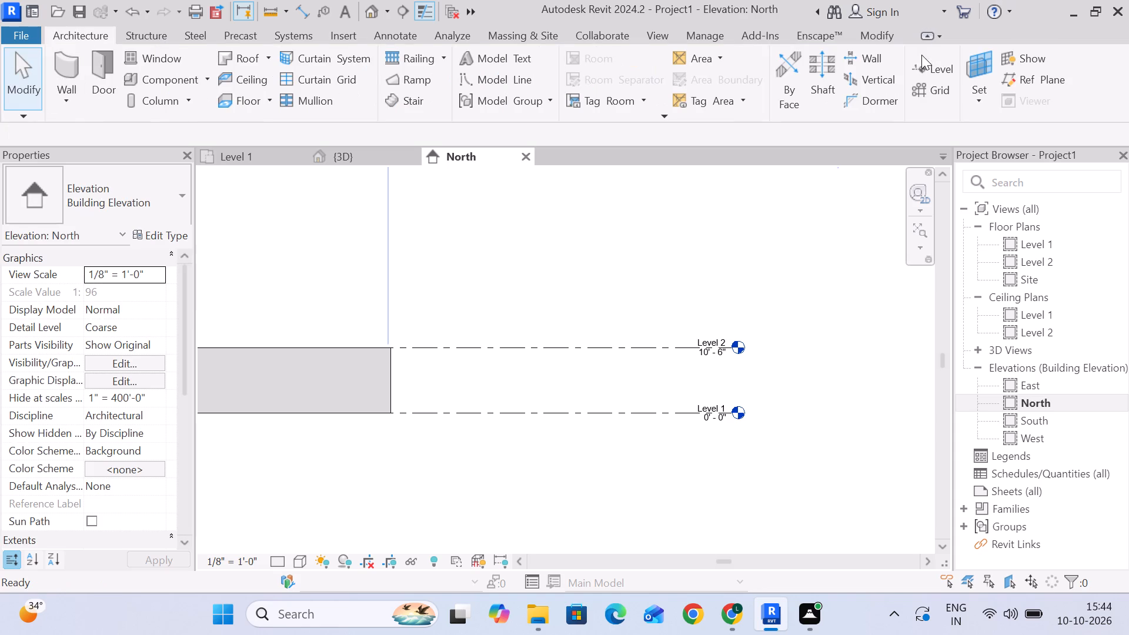
Add a level above Level 2 by picking the Level 2 line with an offset of 10' 6".
{"action": "left_click", "coordinate": [934, 73]}
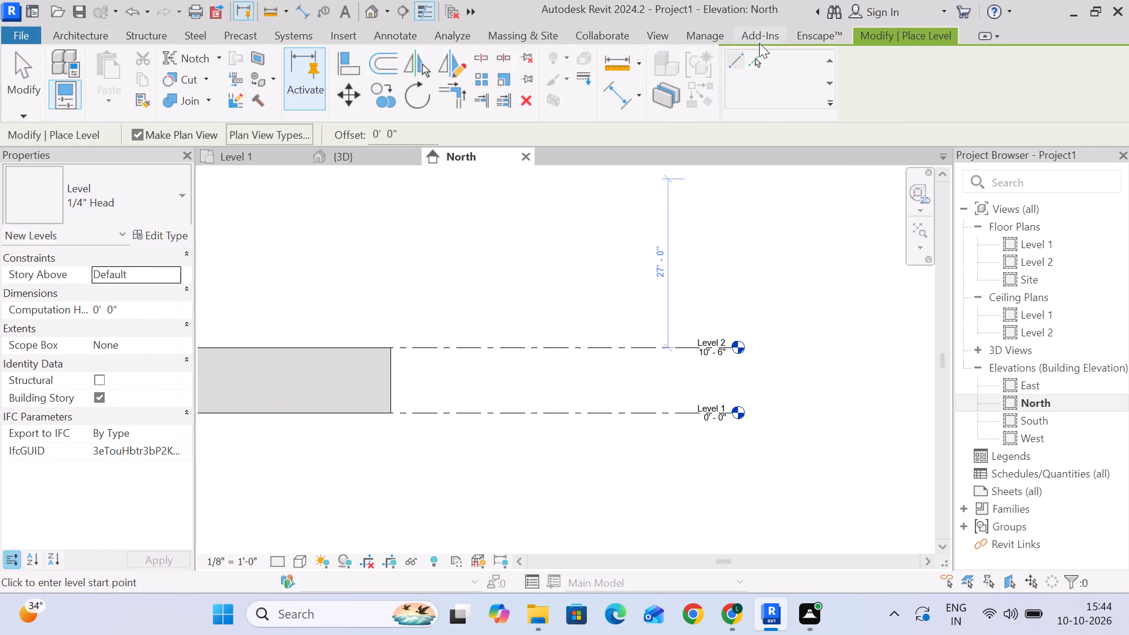
{"action": "left_click", "coordinate": [759, 55]}
{"action": "left_click_drag", "start_coordinate": [405, 132], "coordinate": [314, 132]}
{"action": "type", "text": "10"}
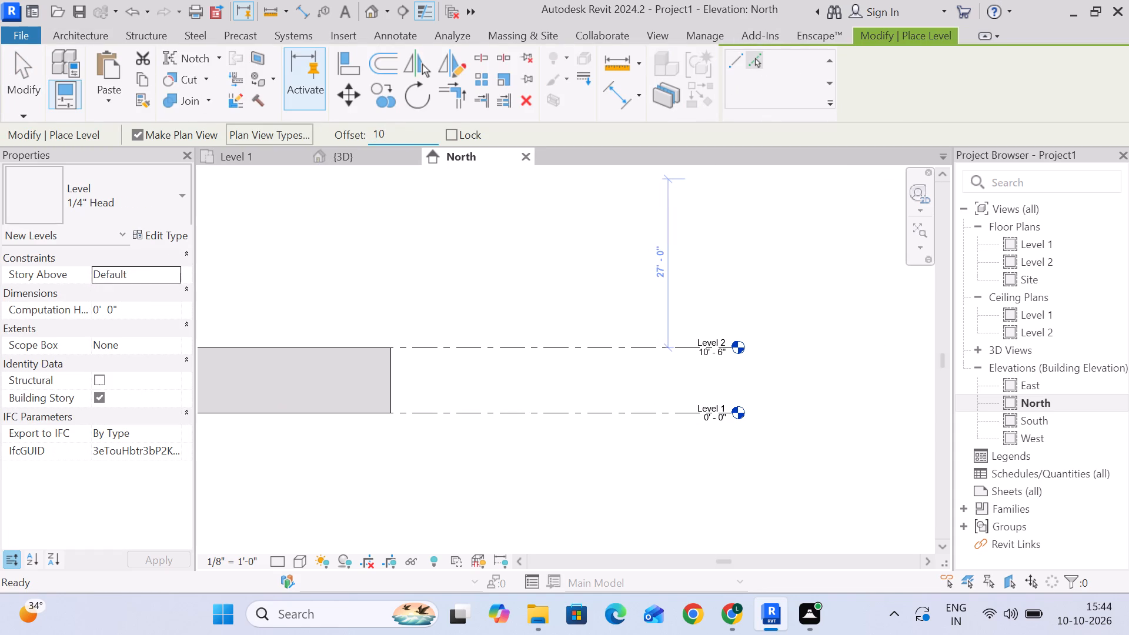
{"action": "key", "text": "apostrophe"}
{"action": "type", "text": "6\""}
{"action": "key", "text": "Return"}
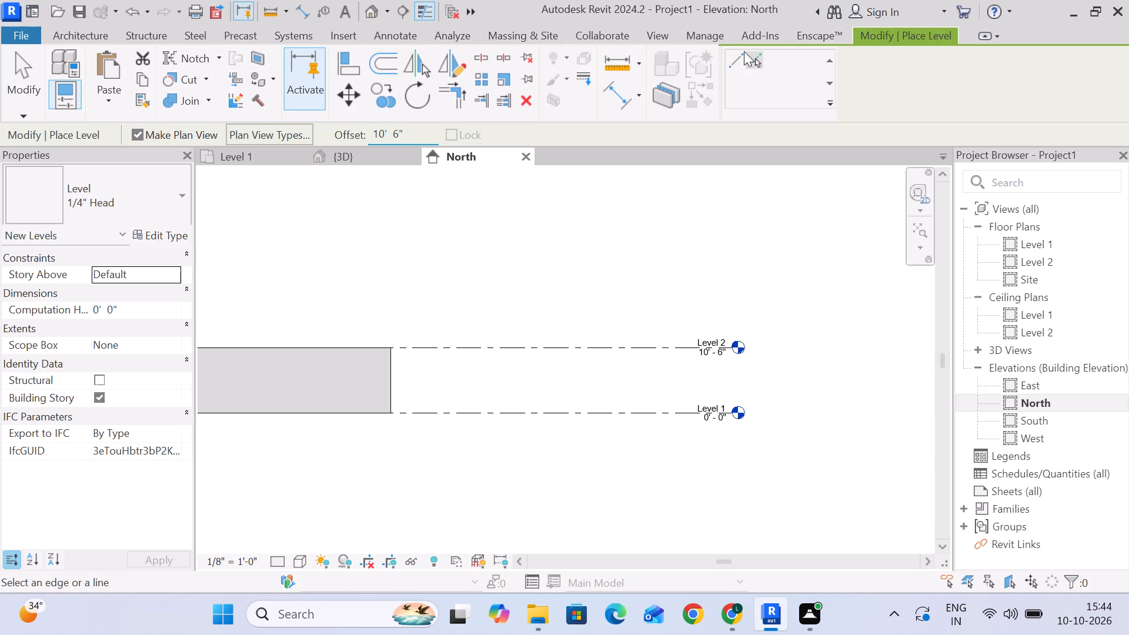
{"action": "left_click", "coordinate": [407, 343]}
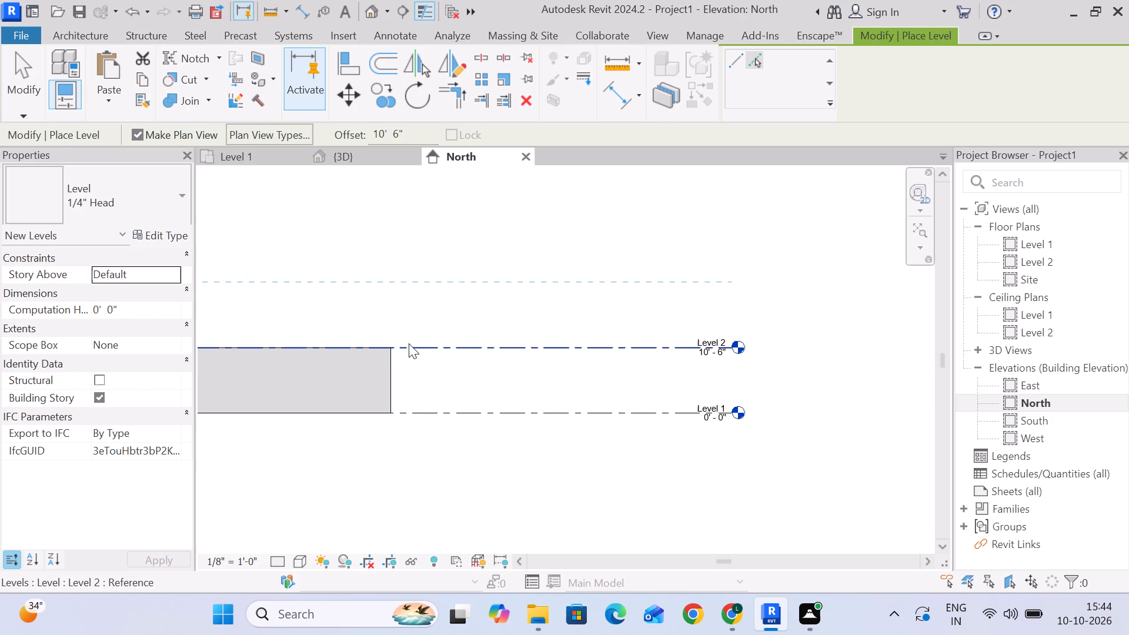
Add two more levels above Level 3, each offset 10' 6" from the level line picked below it.
{"action": "scroll", "coordinate": [424, 330], "scroll_direction": "down", "scroll_amount": 2}
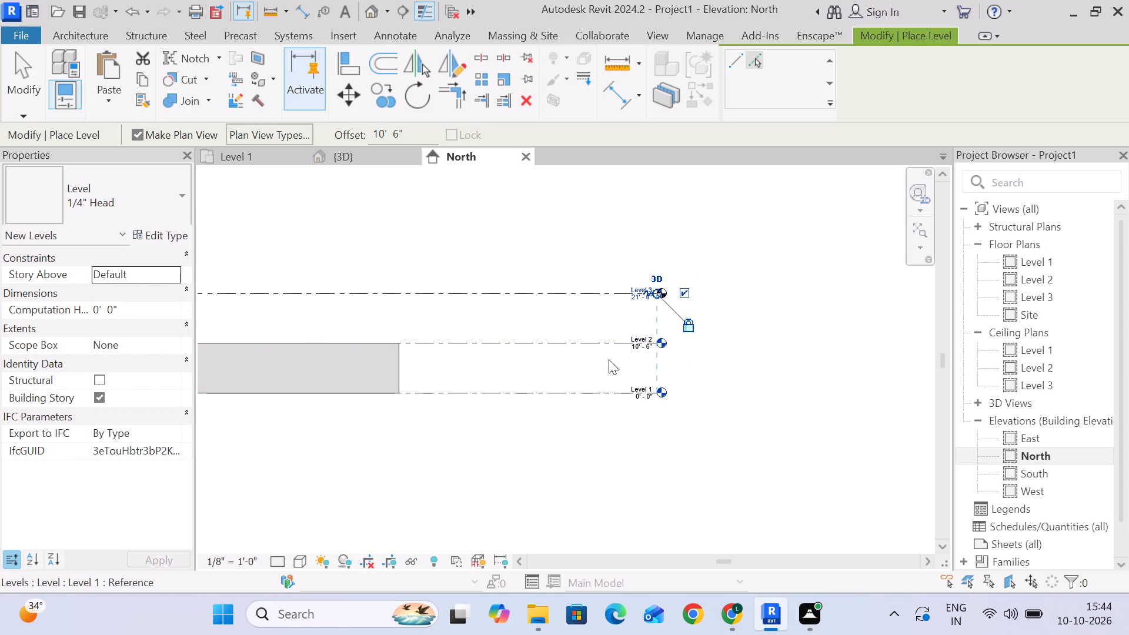
{"action": "scroll", "coordinate": [486, 359], "scroll_direction": "down", "scroll_amount": 9}
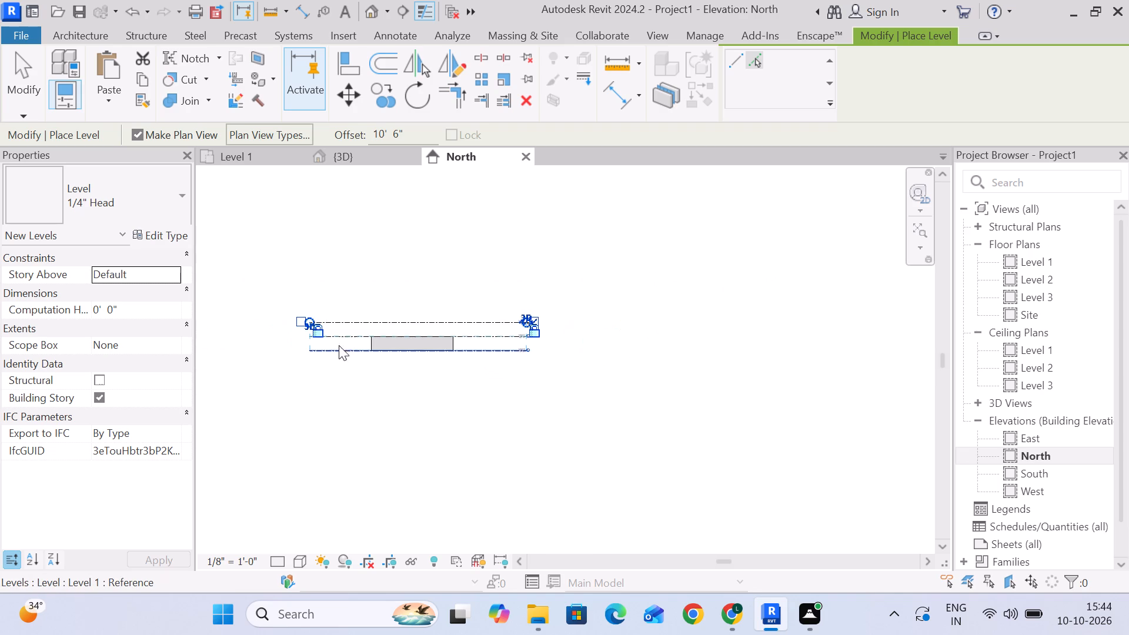
{"action": "scroll", "coordinate": [309, 341], "scroll_direction": "up", "scroll_amount": 4}
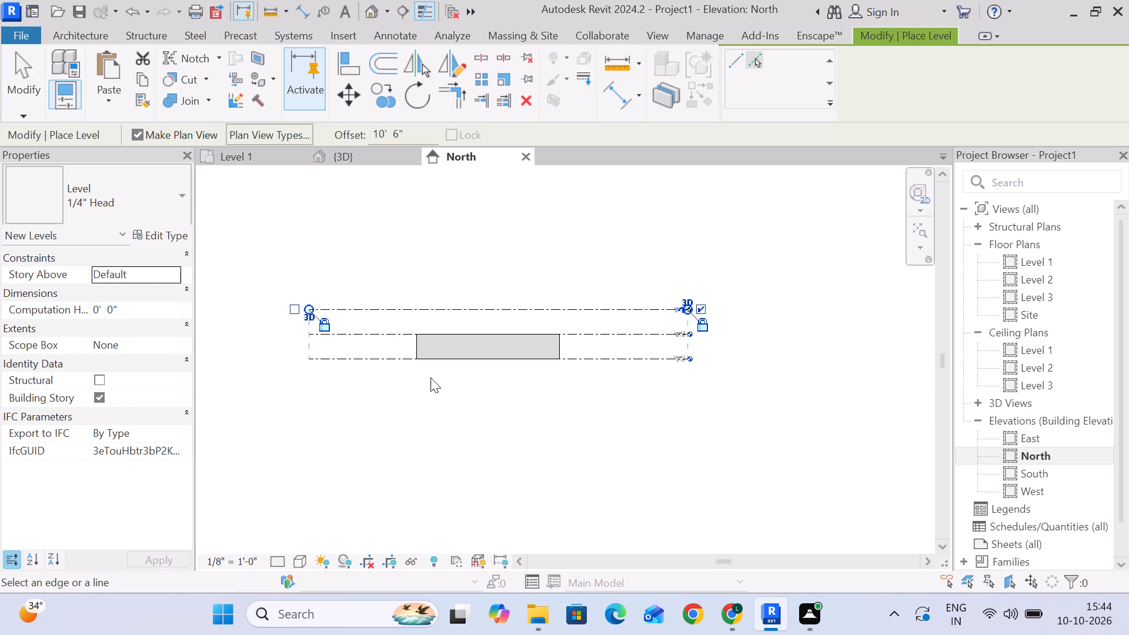
{"action": "scroll", "coordinate": [326, 313], "scroll_direction": "up", "scroll_amount": 4}
{"action": "left_click", "coordinate": [332, 325]}
{"action": "scroll", "coordinate": [330, 347], "scroll_direction": "down", "scroll_amount": 4}
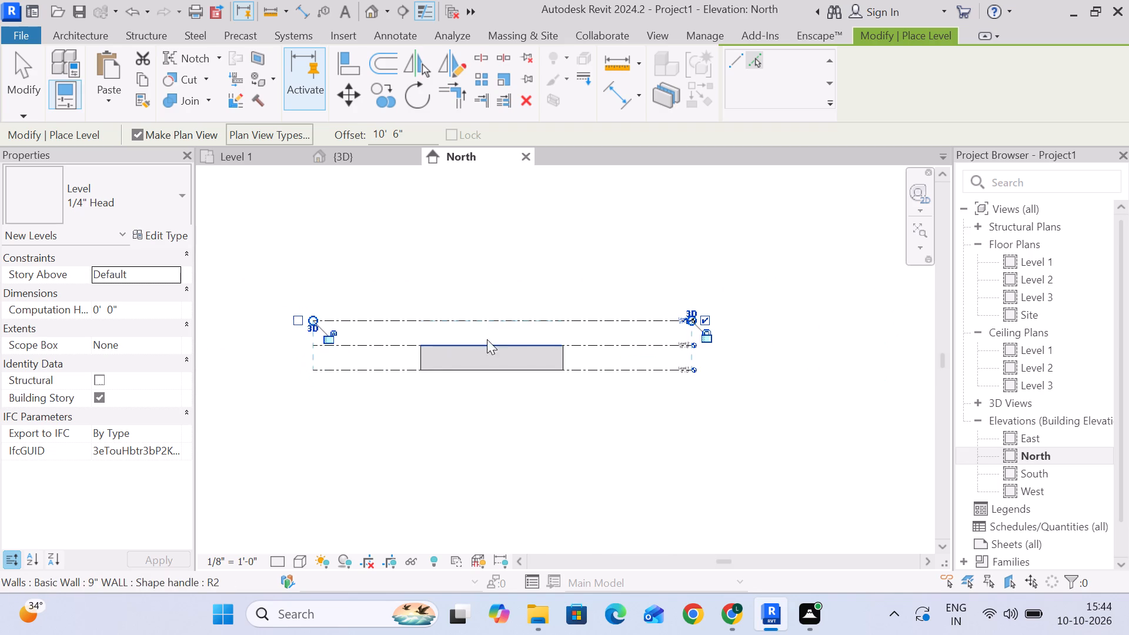
{"action": "scroll", "coordinate": [306, 345], "scroll_direction": "up", "scroll_amount": 4}
{"action": "left_click", "coordinate": [340, 335]}
{"action": "scroll", "coordinate": [476, 369], "scroll_direction": "down", "scroll_amount": 4}
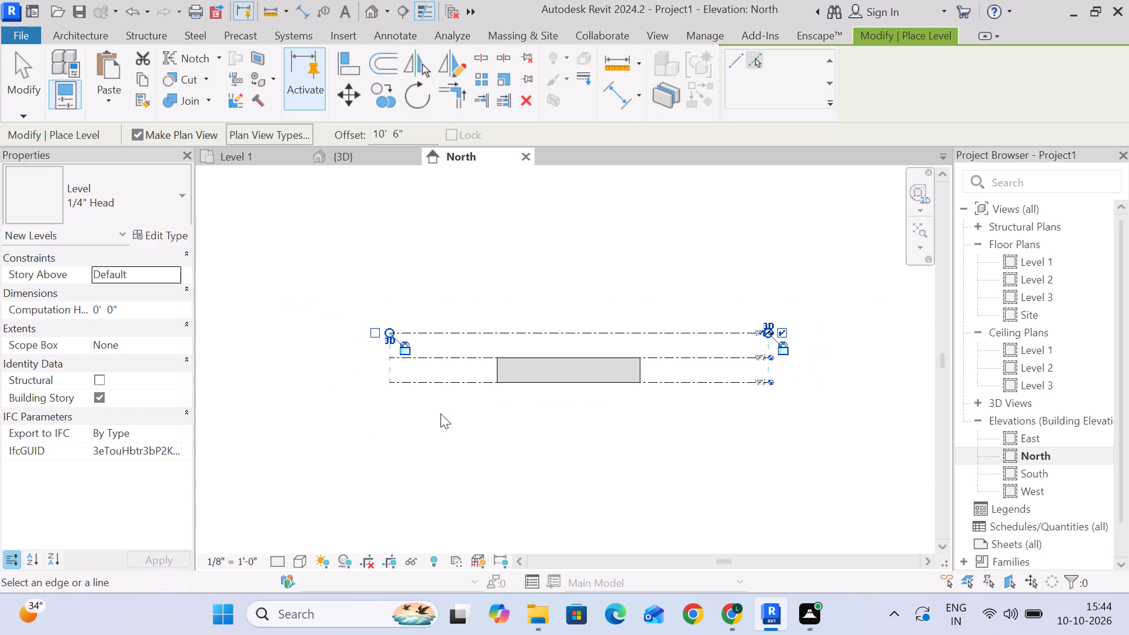
{"action": "scroll", "coordinate": [585, 393], "scroll_direction": "up", "scroll_amount": 4}
{"action": "scroll", "coordinate": [814, 325], "scroll_direction": "down", "scroll_amount": 2}
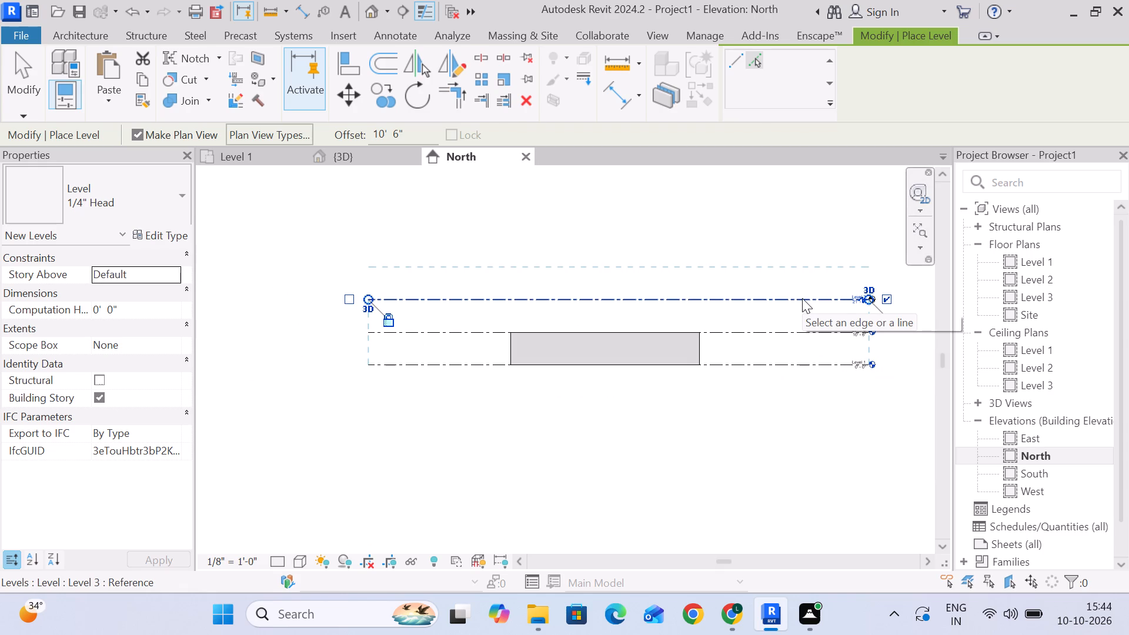
{"action": "left_click", "coordinate": [802, 298]}
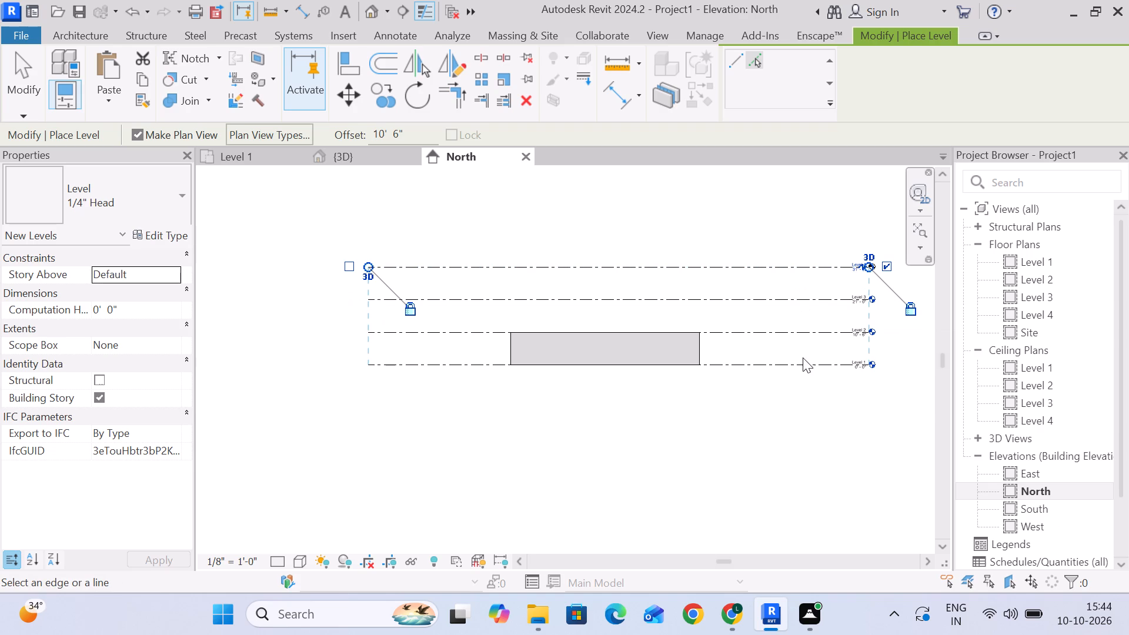
{"action": "left_click", "coordinate": [792, 263]}
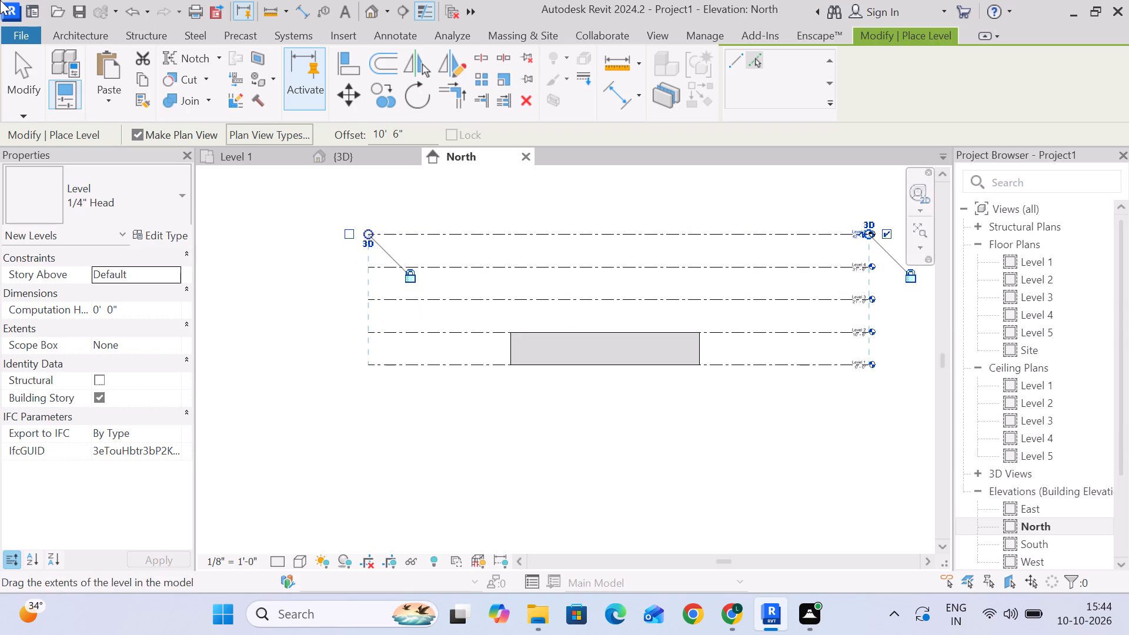
{"action": "left_click", "coordinate": [24, 74]}
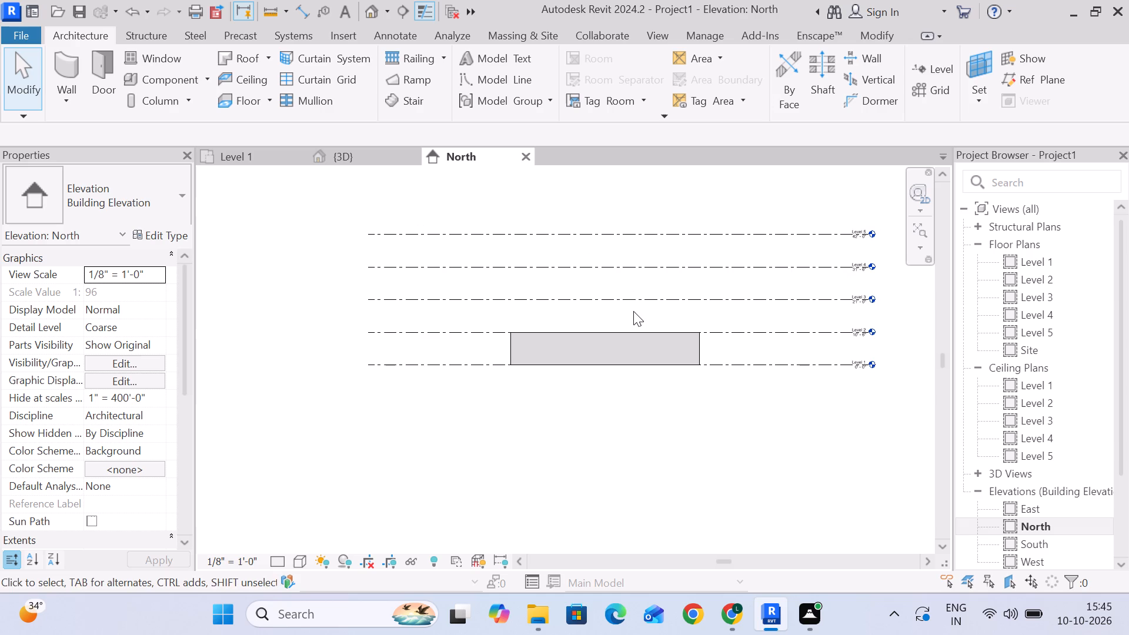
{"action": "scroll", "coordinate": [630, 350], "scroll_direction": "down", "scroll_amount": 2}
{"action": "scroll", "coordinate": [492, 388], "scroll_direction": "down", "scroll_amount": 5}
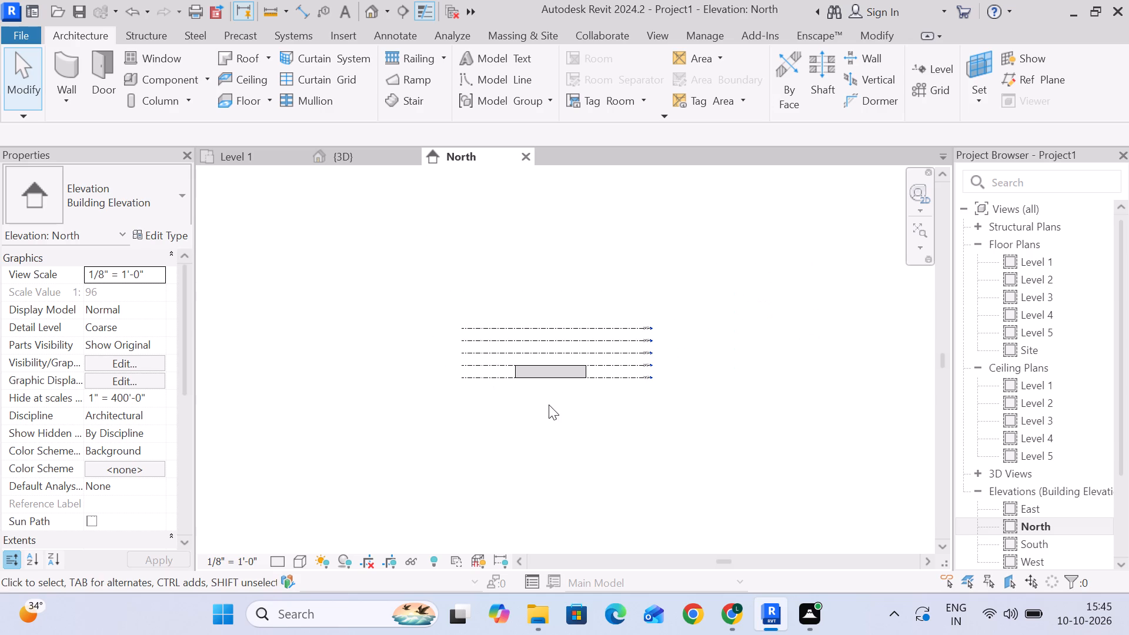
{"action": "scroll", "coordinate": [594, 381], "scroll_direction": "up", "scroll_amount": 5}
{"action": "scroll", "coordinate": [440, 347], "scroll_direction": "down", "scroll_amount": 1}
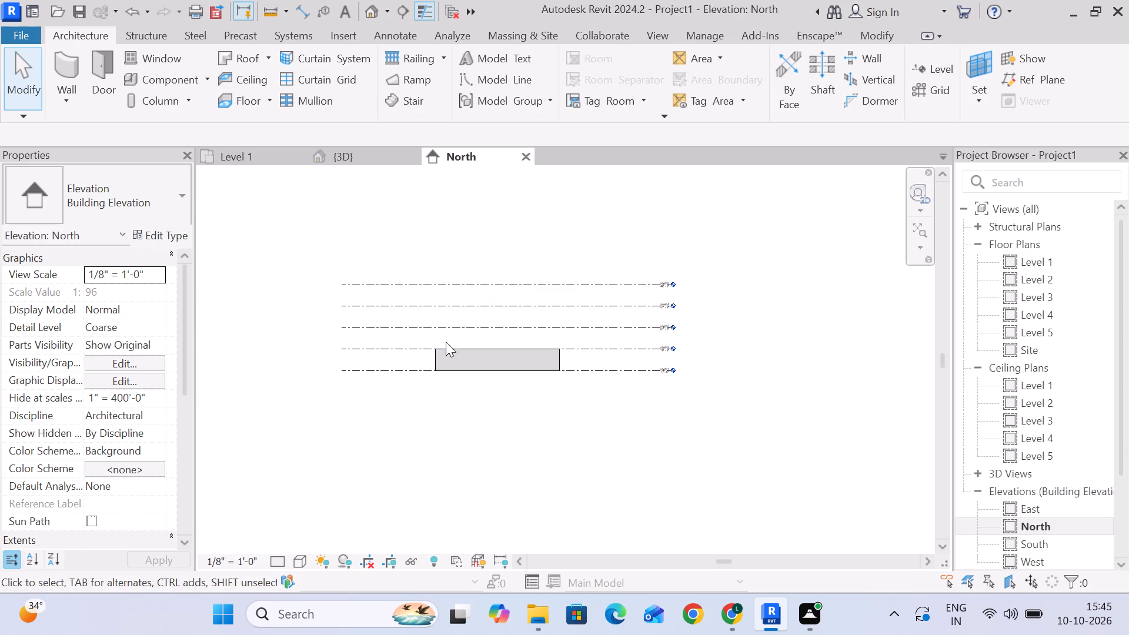
Start saving the project and create a new folder named A HOUSE in the PROJECTS folder inside loki.
{"action": "key", "text": "ctrl+s"}
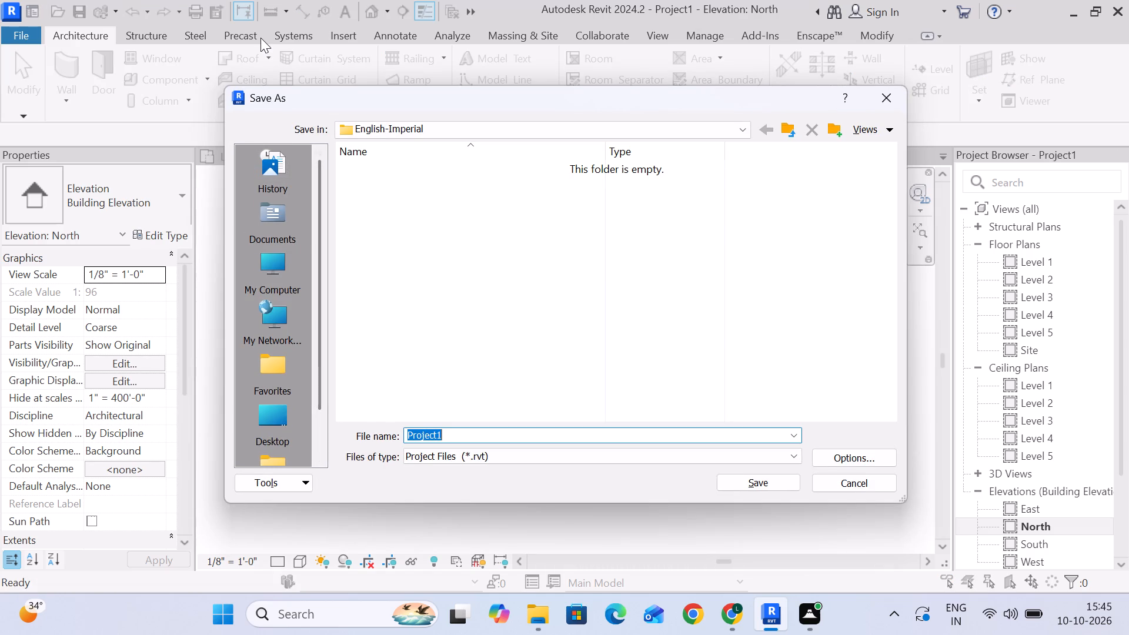
{"action": "left_click", "coordinate": [273, 410]}
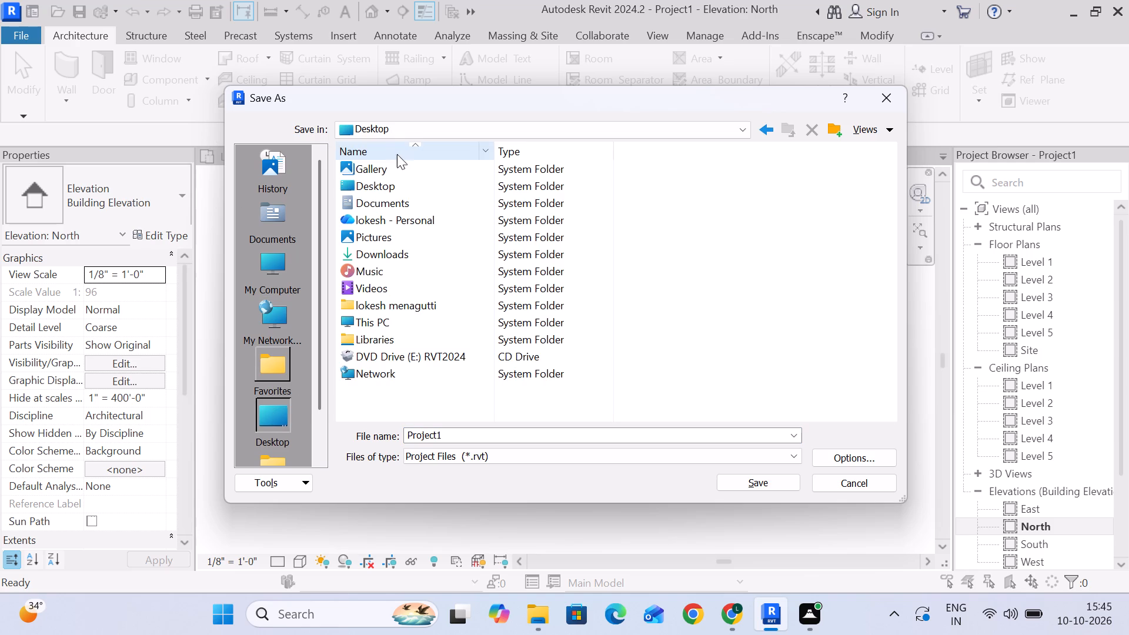
{"action": "double_click", "coordinate": [393, 306]}
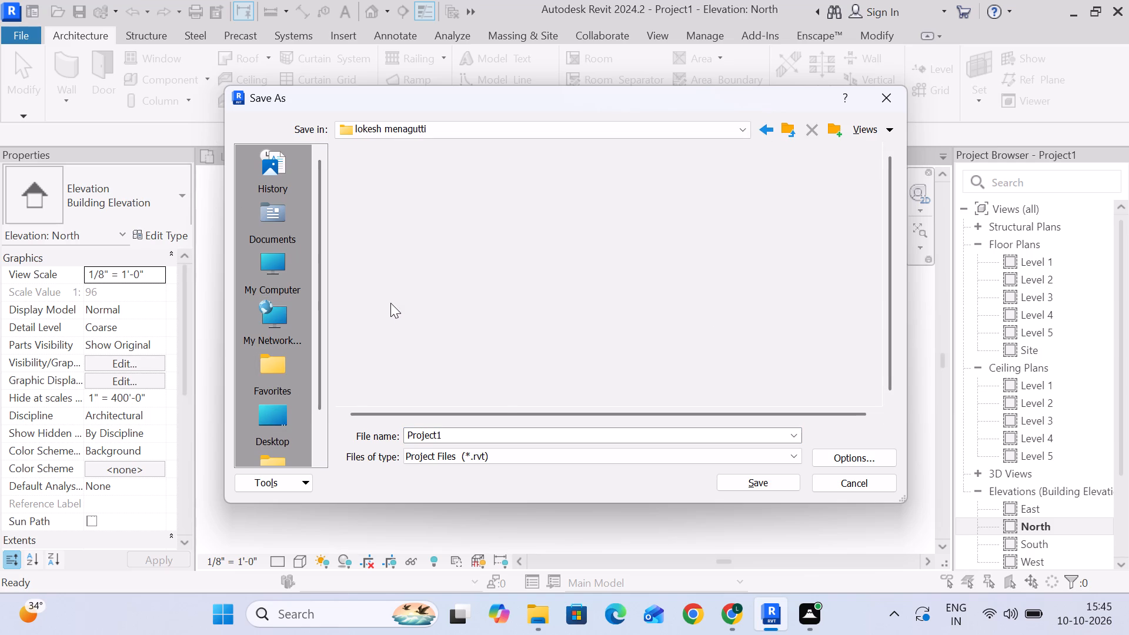
{"action": "double_click", "coordinate": [392, 351]}
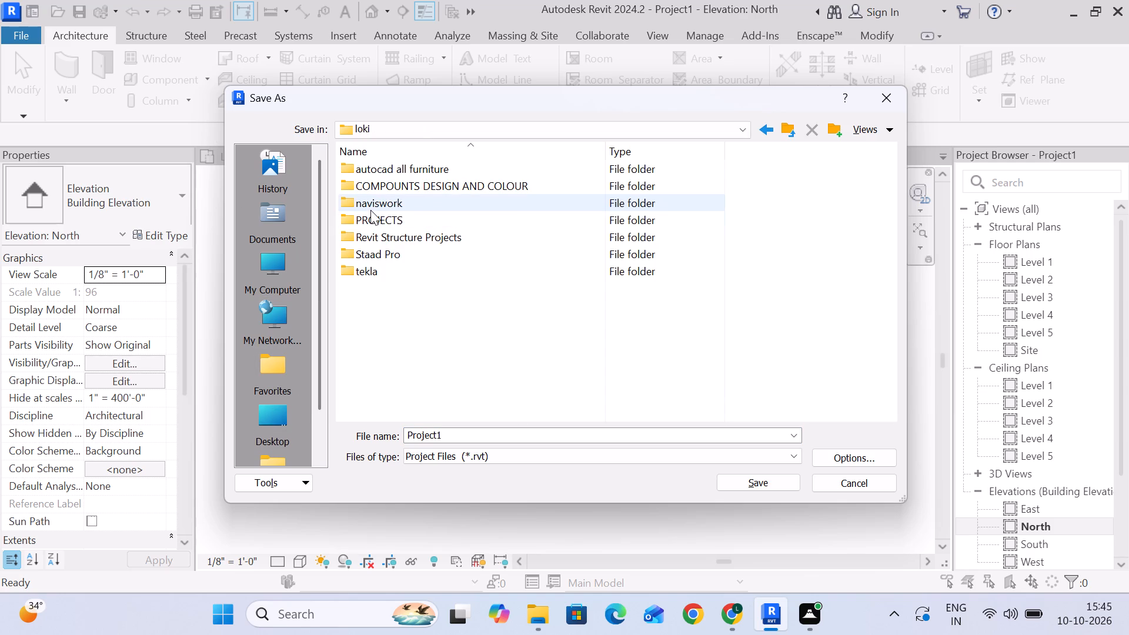
{"action": "double_click", "coordinate": [376, 213]}
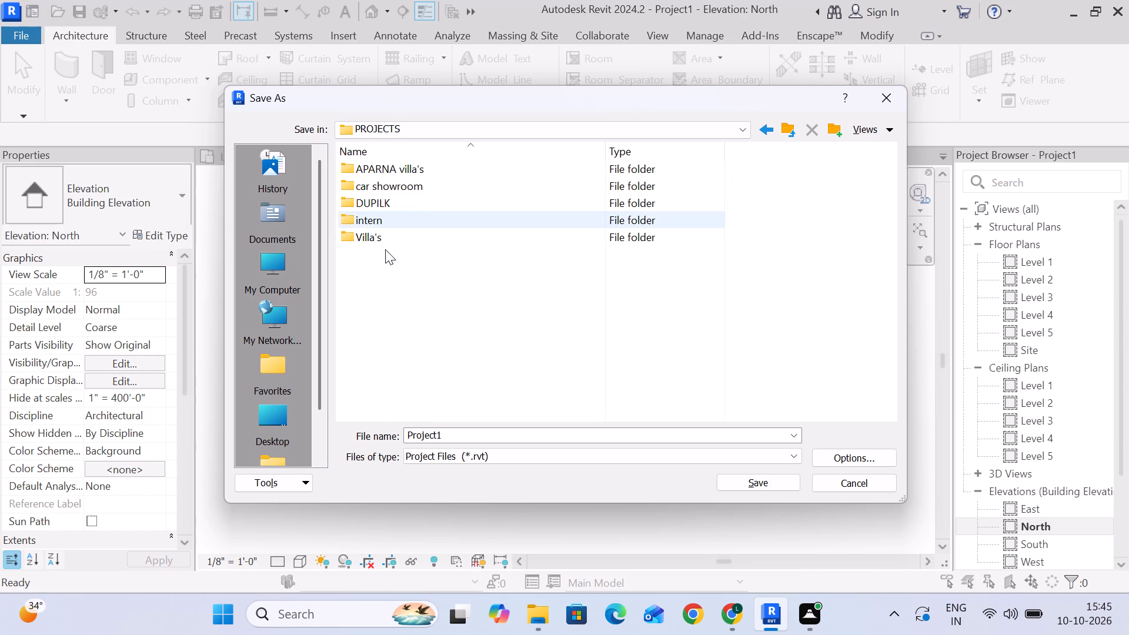
{"action": "left_click", "coordinate": [834, 135]}
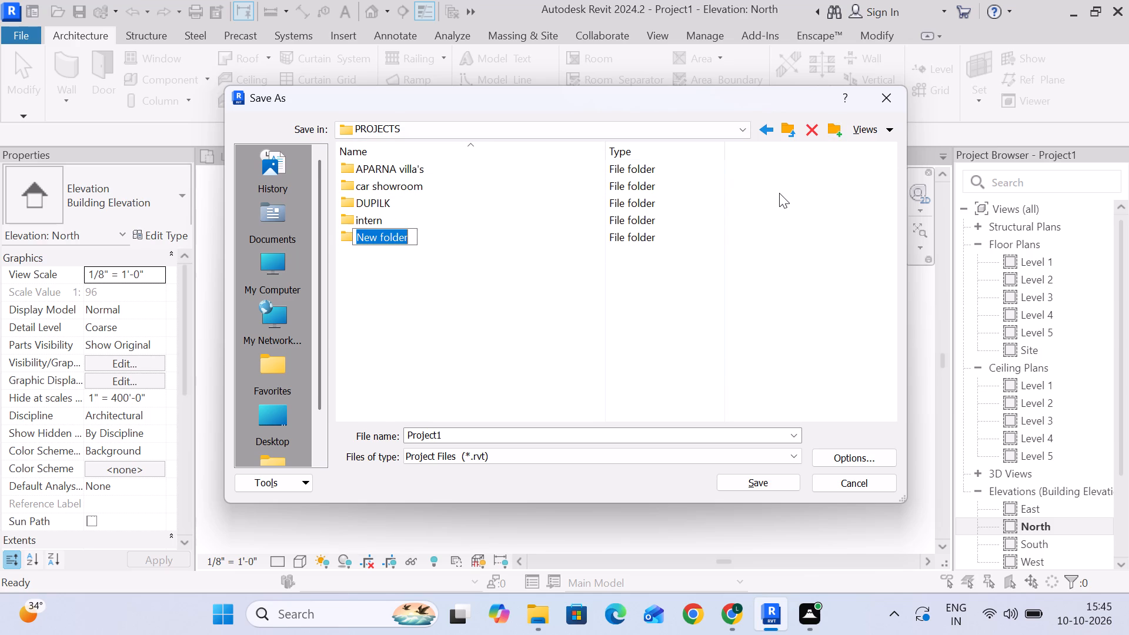
{"action": "type", "text": "A"}
{"action": "key", "text": "space"}
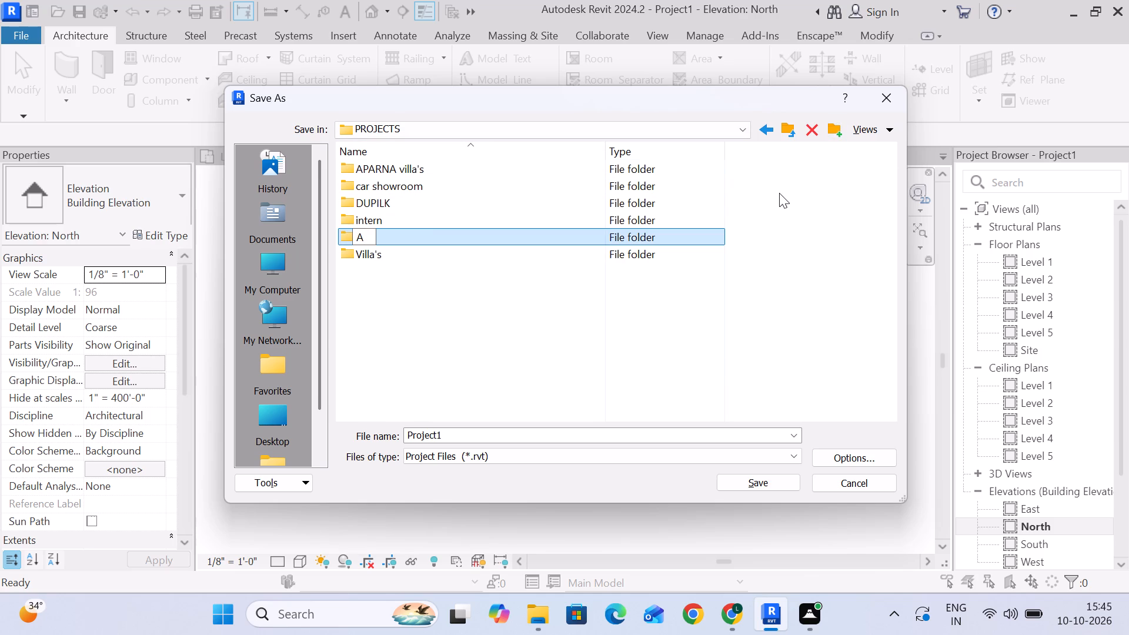
{"action": "type", "text": "HOUDW"}
{"action": "key", "text": "BackSpace"}
{"action": "key", "text": "BackSpace"}
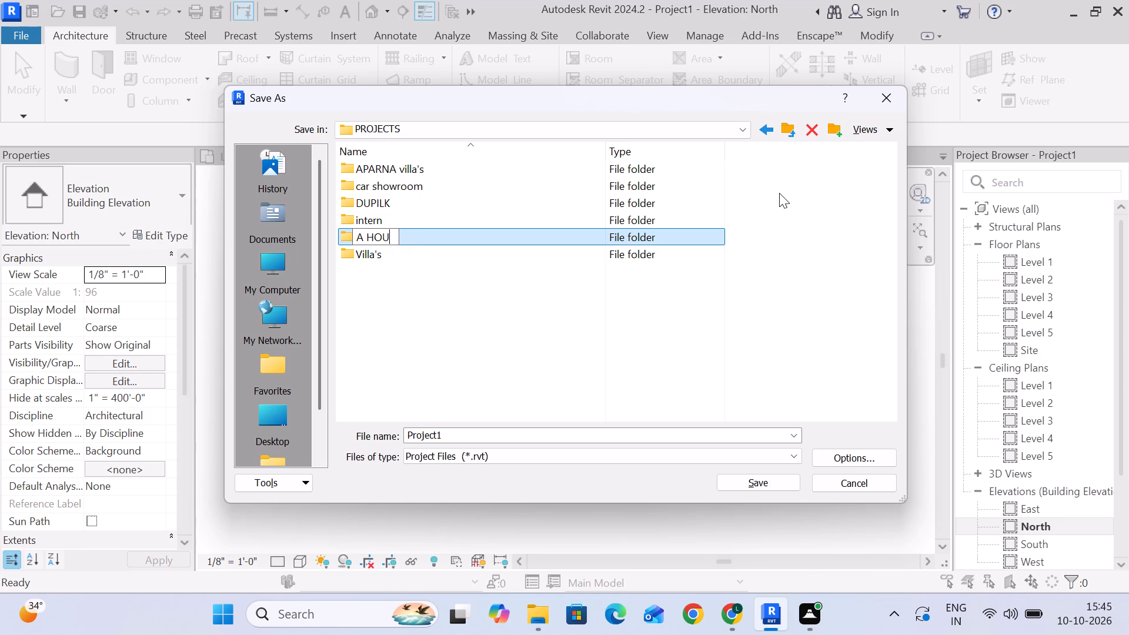
{"action": "type", "text": "SE"}
{"action": "left_click", "coordinate": [460, 436]}
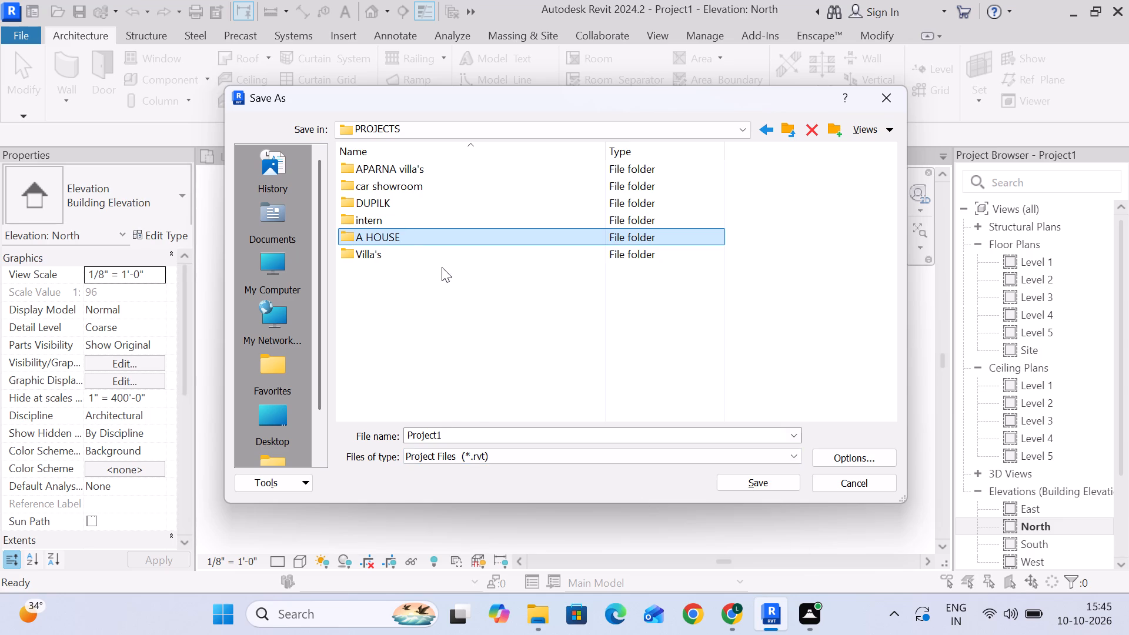
Save the project file as A ARCH inside the A HOUSE folder.
{"action": "double_click", "coordinate": [454, 231]}
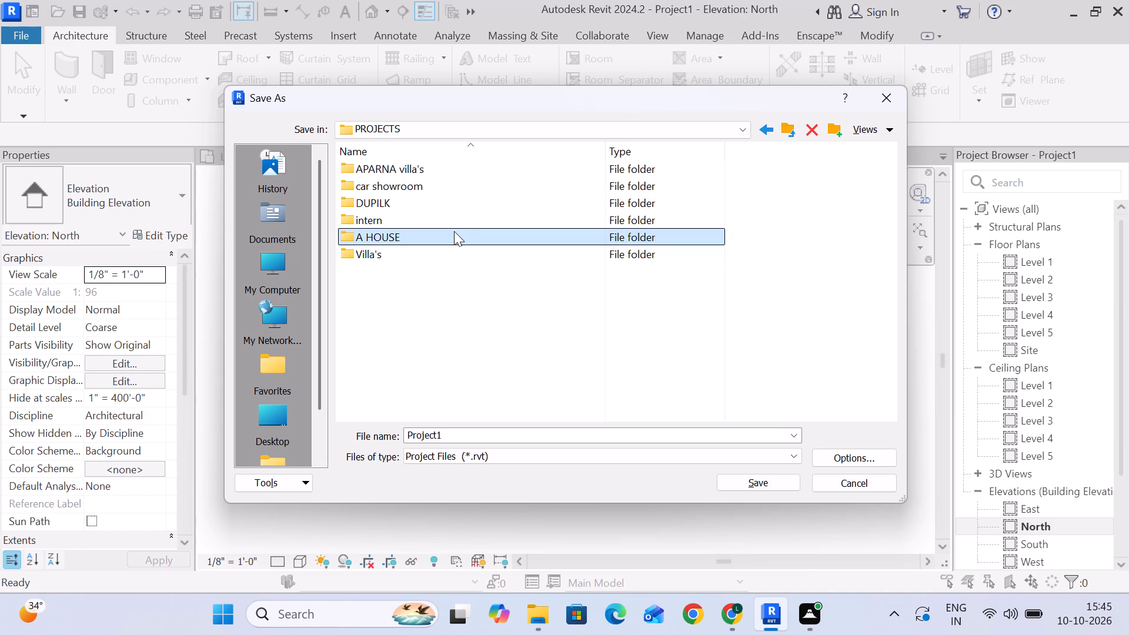
{"action": "left_click_drag", "start_coordinate": [463, 436], "coordinate": [317, 425]}
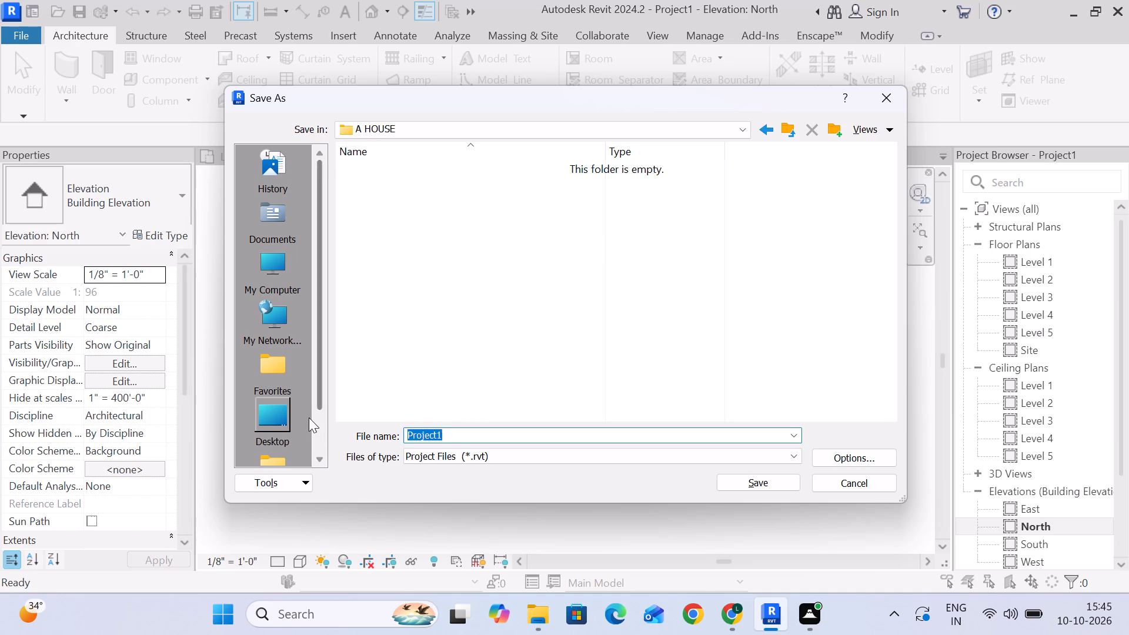
{"action": "type", "text": "A"}
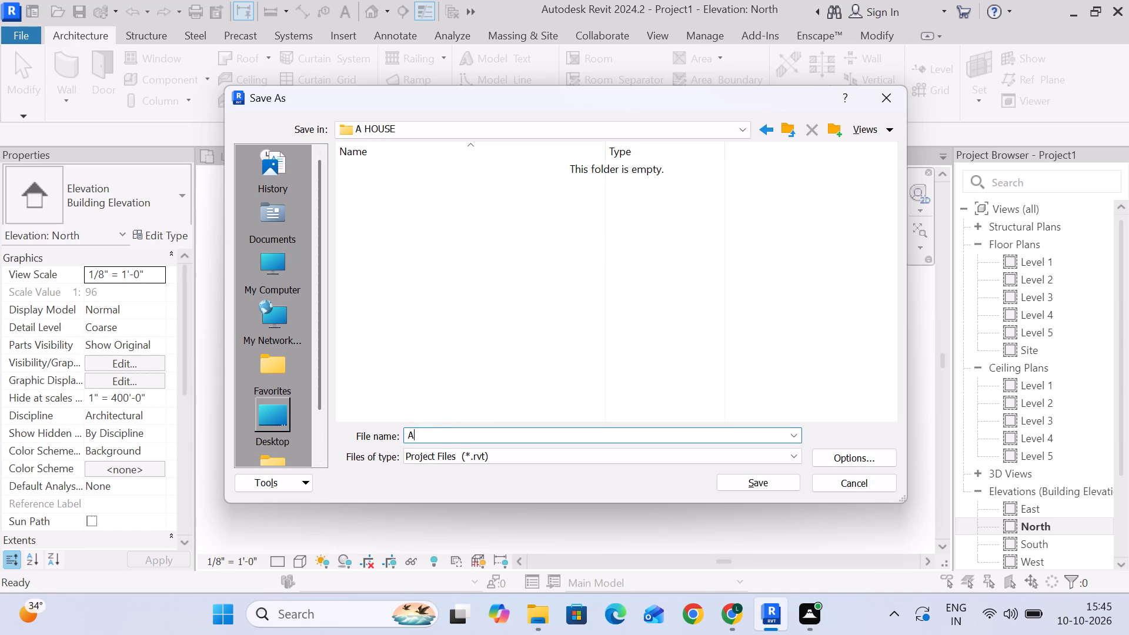
{"action": "key", "text": "space"}
{"action": "type", "text": "ARCH"}
{"action": "left_click", "coordinate": [751, 483]}
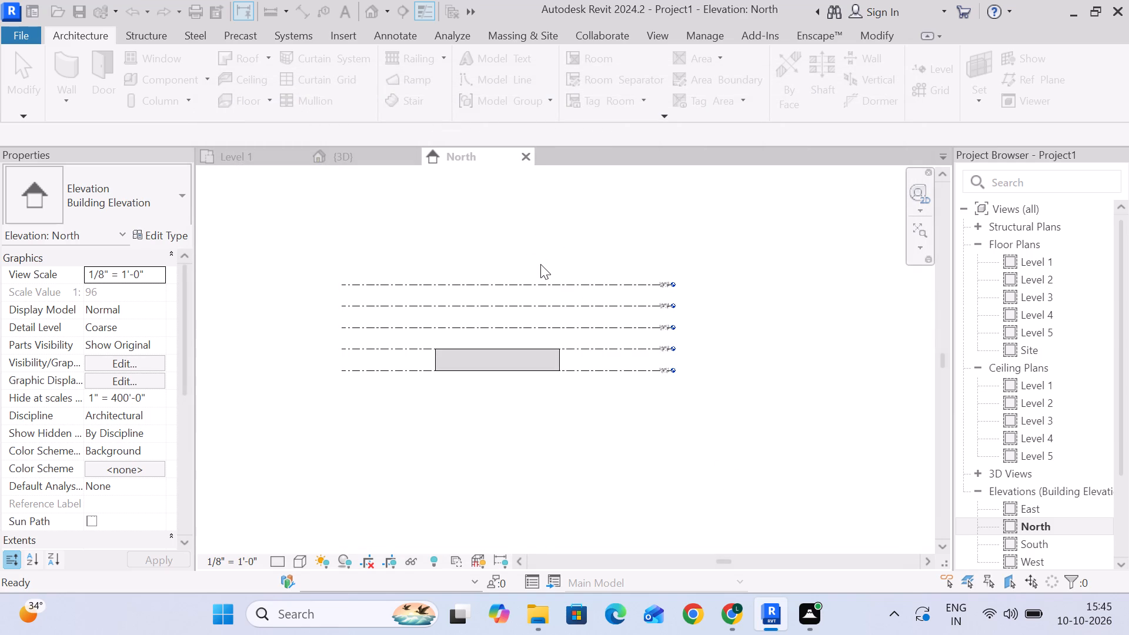
Close Revit with the A ARCH project saved.
{"action": "left_click", "coordinate": [1121, 21]}
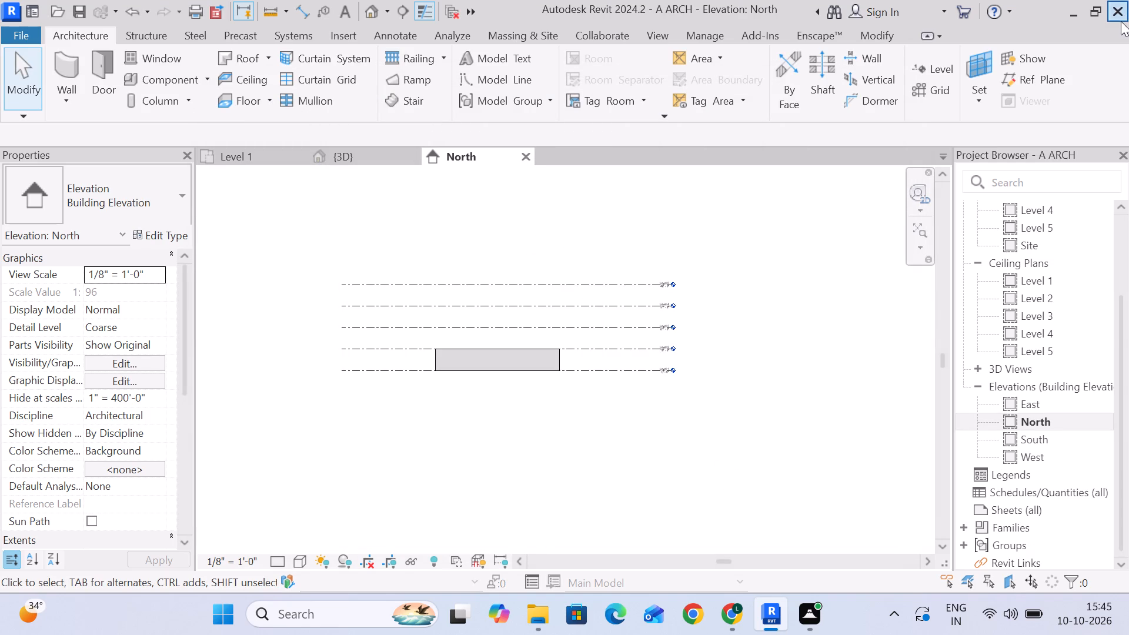
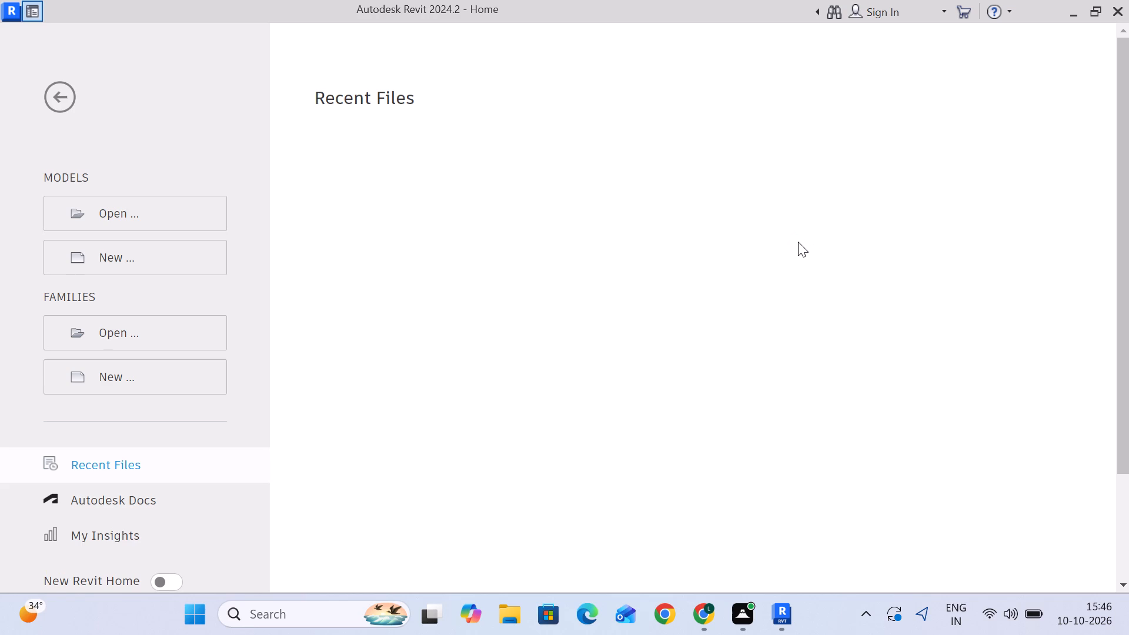
Reopen the recent A ARCH project and dismiss the Enscape update notification.
{"action": "double_click", "coordinate": [437, 277]}
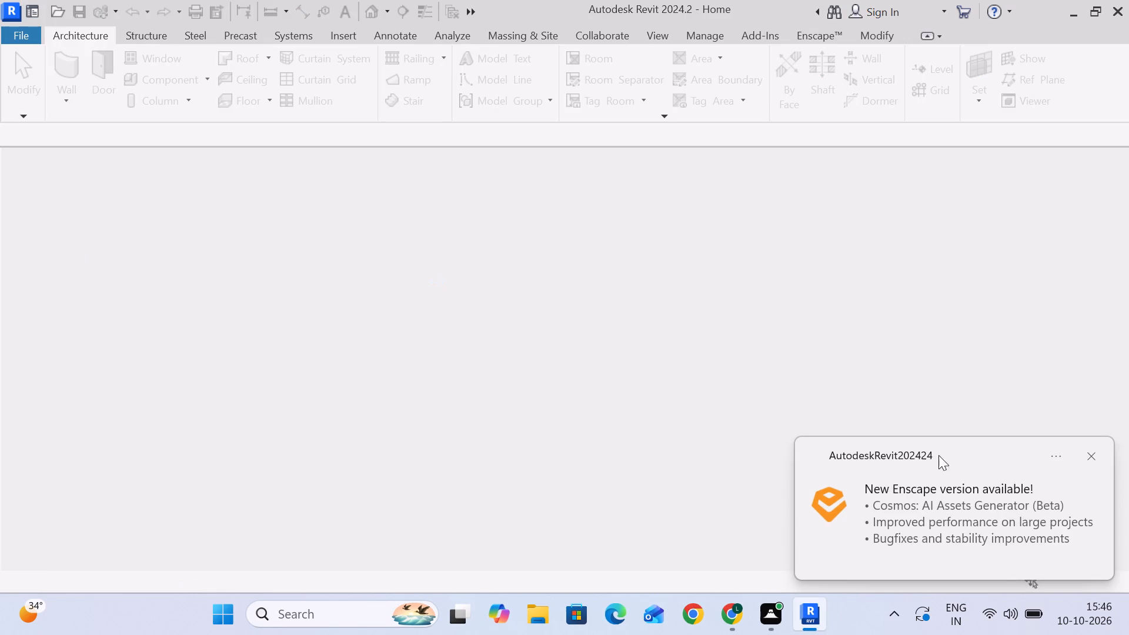
{"action": "left_click", "coordinate": [1096, 453]}
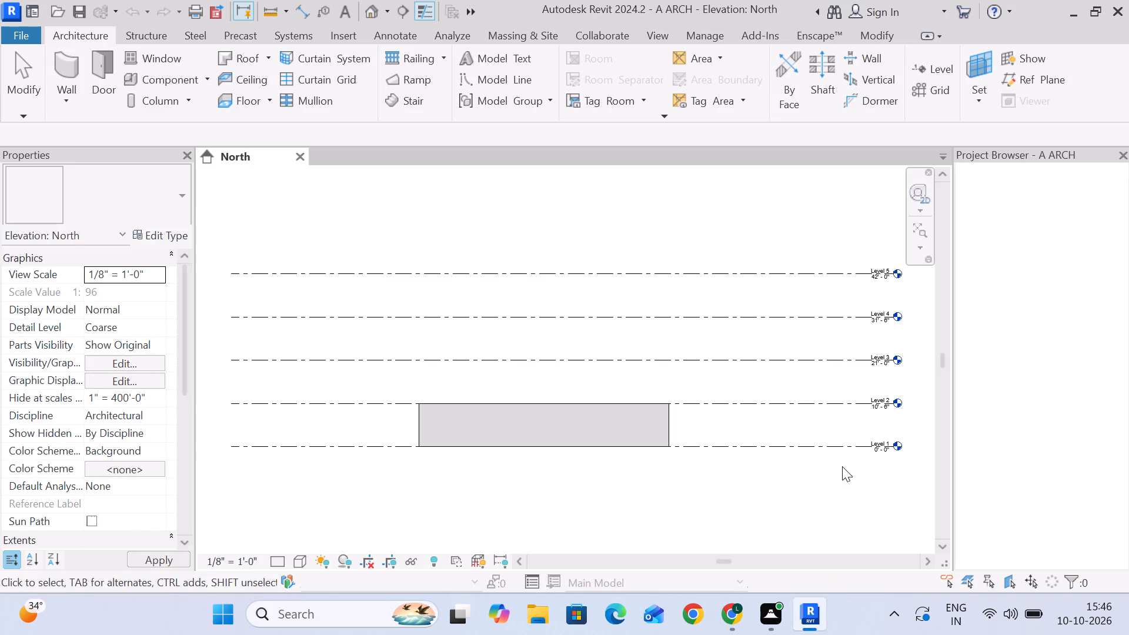
Examine the wall and the level lines above it in the North elevation.
{"action": "left_click", "coordinate": [630, 407]}
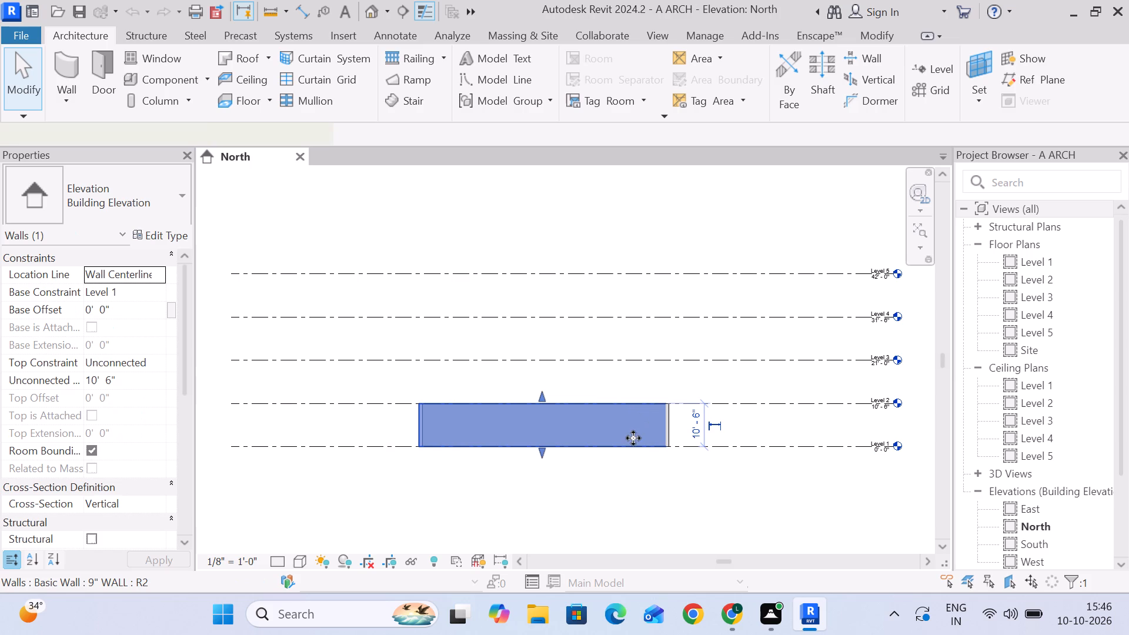
{"action": "left_click", "coordinate": [537, 489]}
{"action": "scroll", "coordinate": [441, 471], "scroll_direction": "down", "scroll_amount": 3}
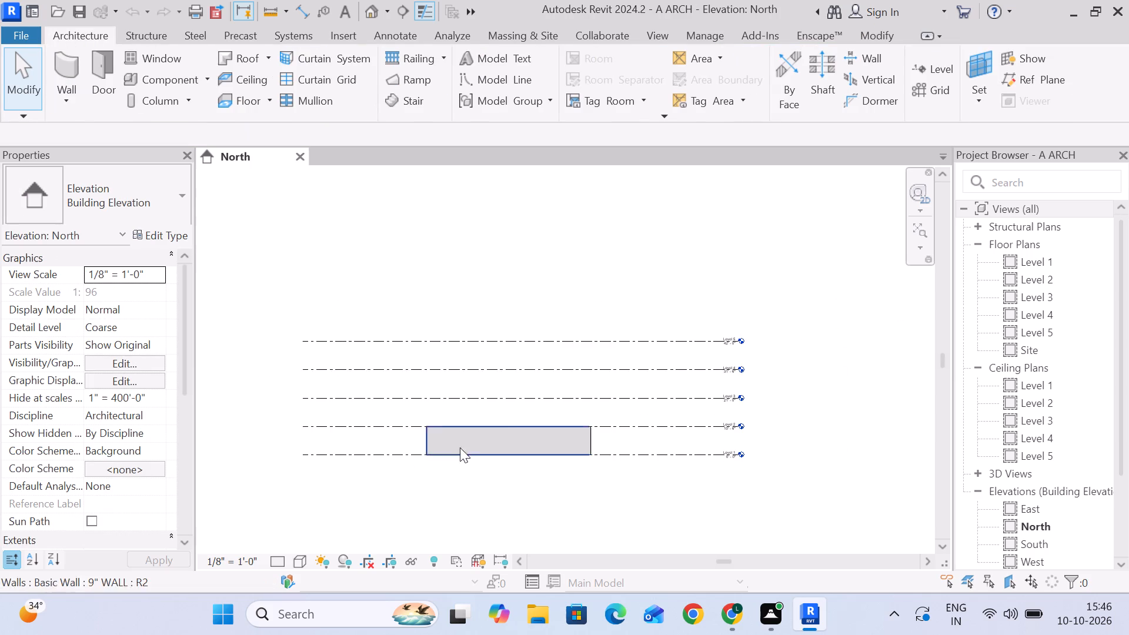
{"action": "middle_click_drag", "start_coordinate": [479, 436], "coordinate": [526, 392]}
{"action": "scroll", "coordinate": [515, 400], "scroll_direction": "down", "scroll_amount": 3}
{"action": "middle_click_drag", "start_coordinate": [541, 407], "coordinate": [547, 312]}
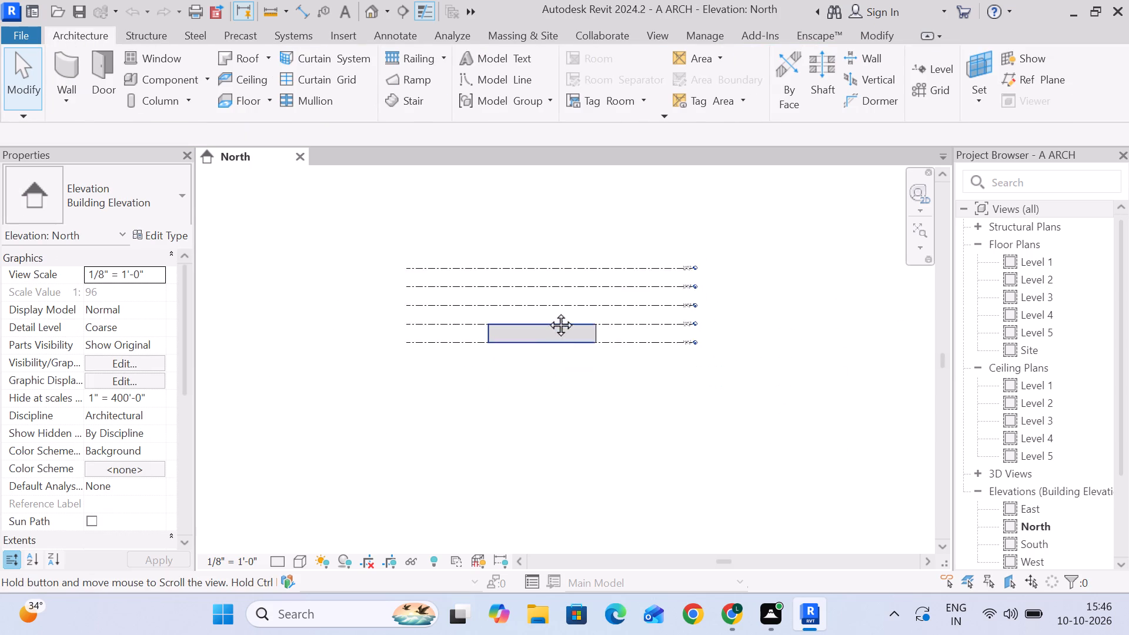
{"action": "middle_click_drag", "start_coordinate": [547, 312], "coordinate": [557, 292]}
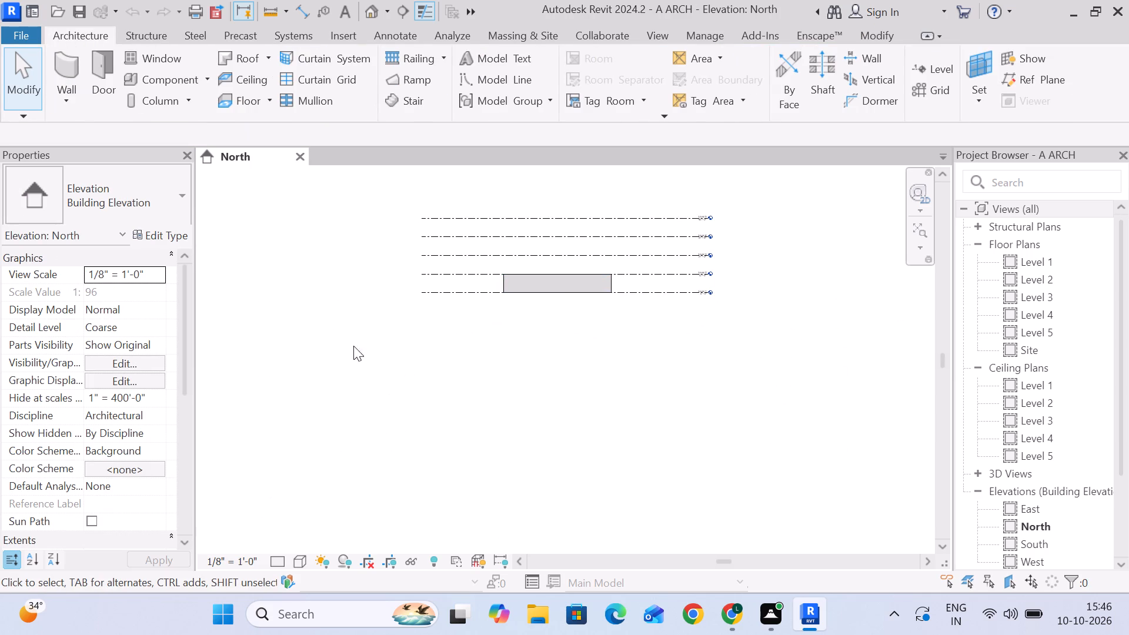
{"action": "scroll", "coordinate": [489, 344], "scroll_direction": "down", "scroll_amount": 3}
{"action": "middle_click_drag", "start_coordinate": [469, 363], "coordinate": [393, 463]}
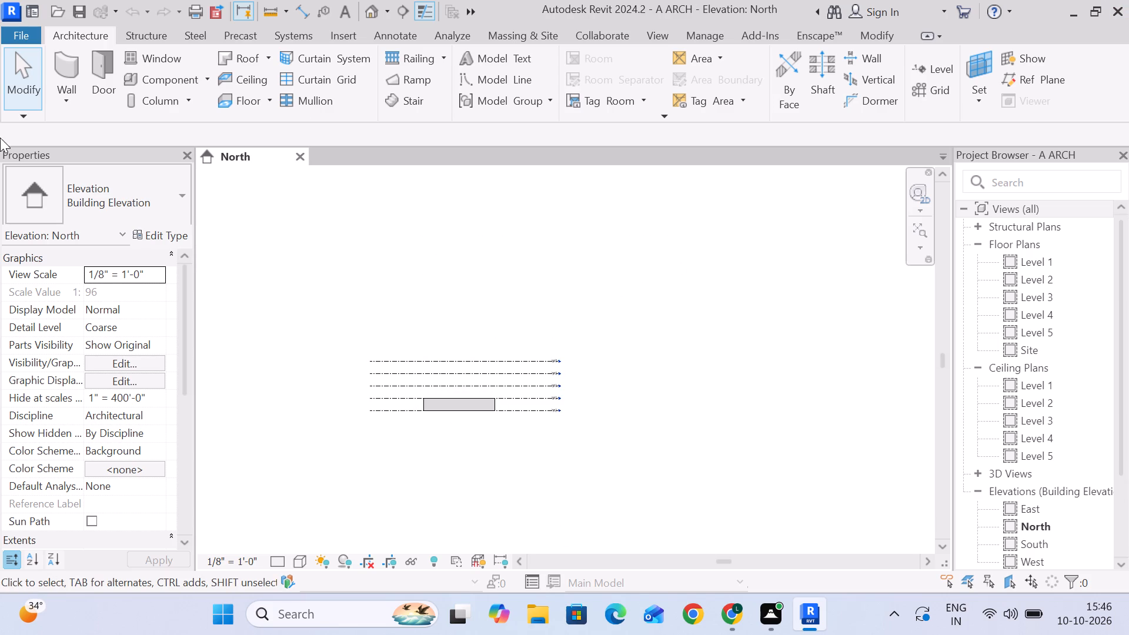
{"action": "middle_click_drag", "start_coordinate": [409, 402], "coordinate": [473, 313]}
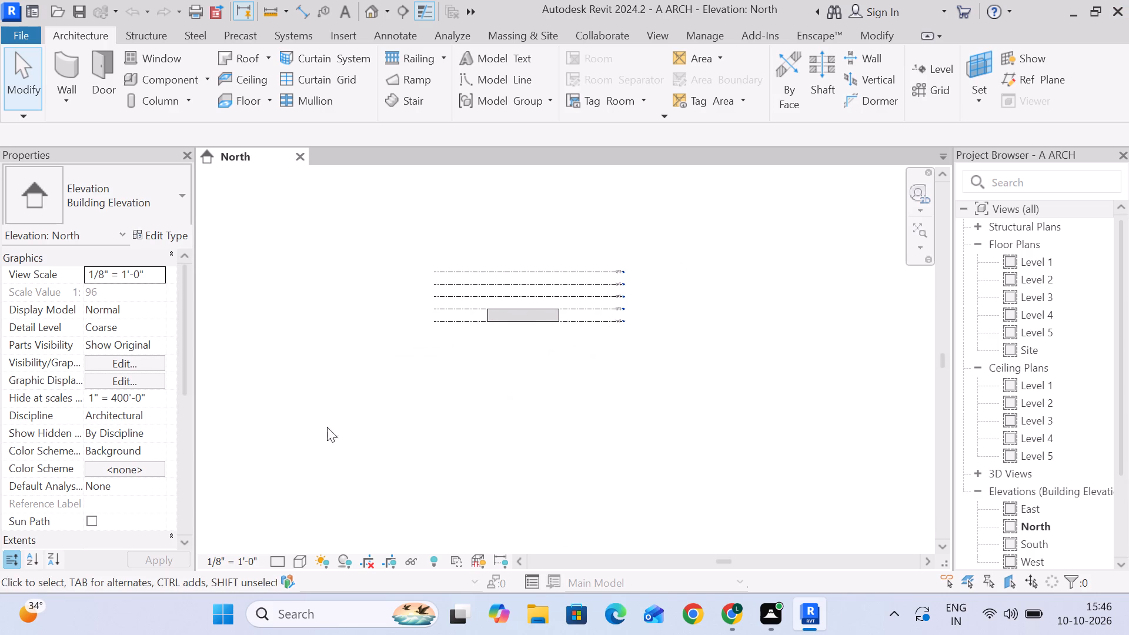
{"action": "middle_click_drag", "start_coordinate": [418, 431], "coordinate": [407, 443]}
{"action": "scroll", "coordinate": [422, 369], "scroll_direction": "up", "scroll_amount": 1}
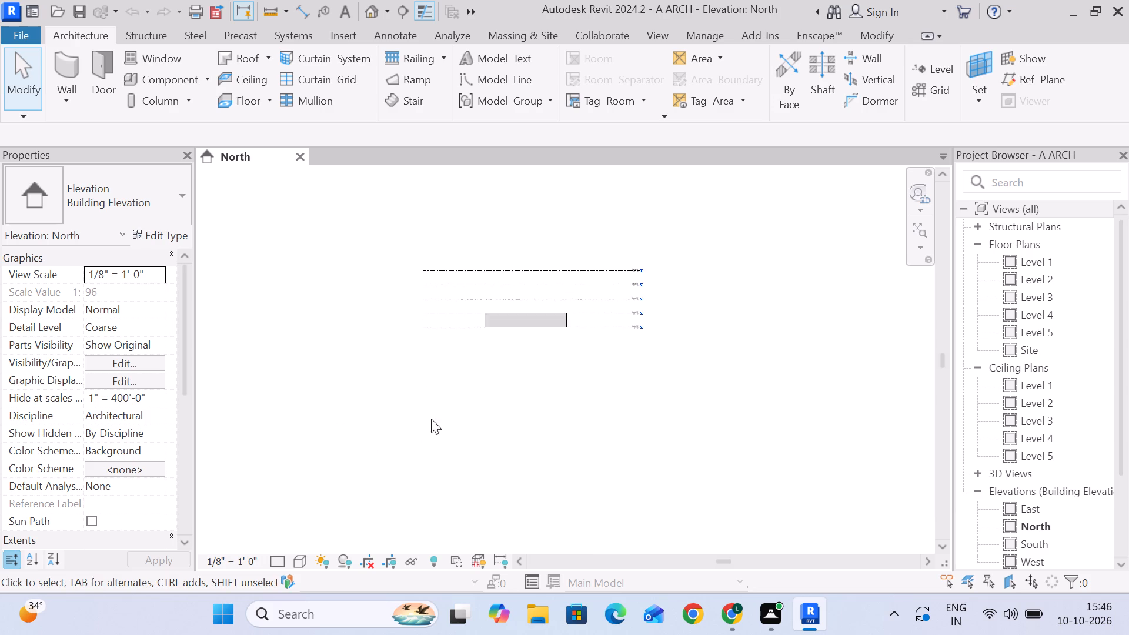
{"action": "scroll", "coordinate": [553, 423], "scroll_direction": "down", "scroll_amount": 5}
{"action": "scroll", "coordinate": [552, 421], "scroll_direction": "up", "scroll_amount": 6}
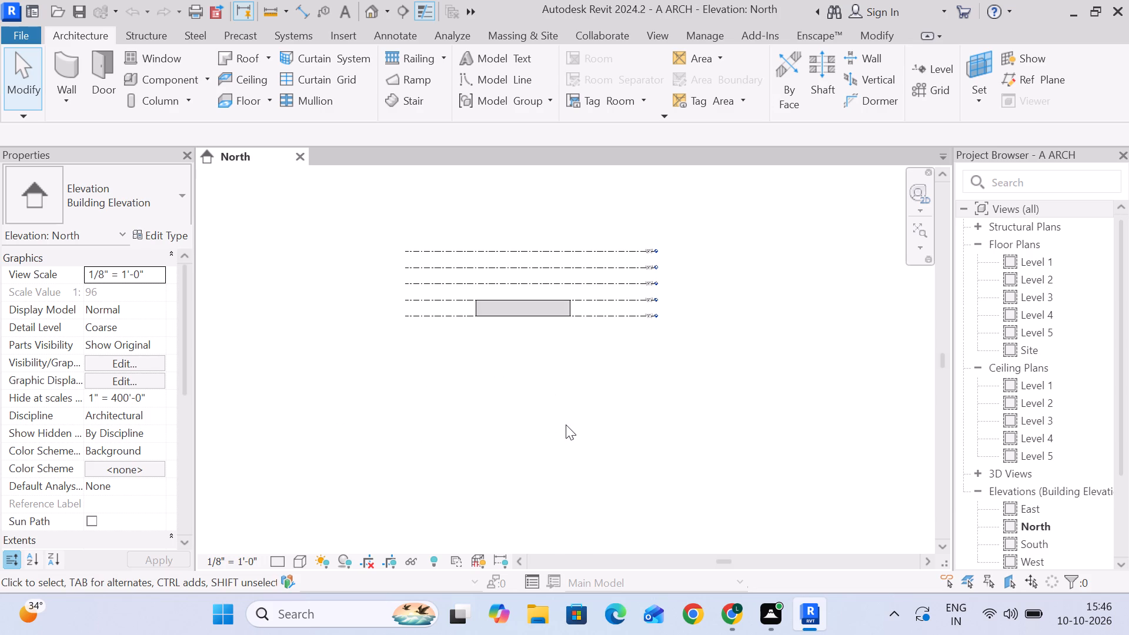
{"action": "scroll", "coordinate": [604, 403], "scroll_direction": "down", "scroll_amount": 3}
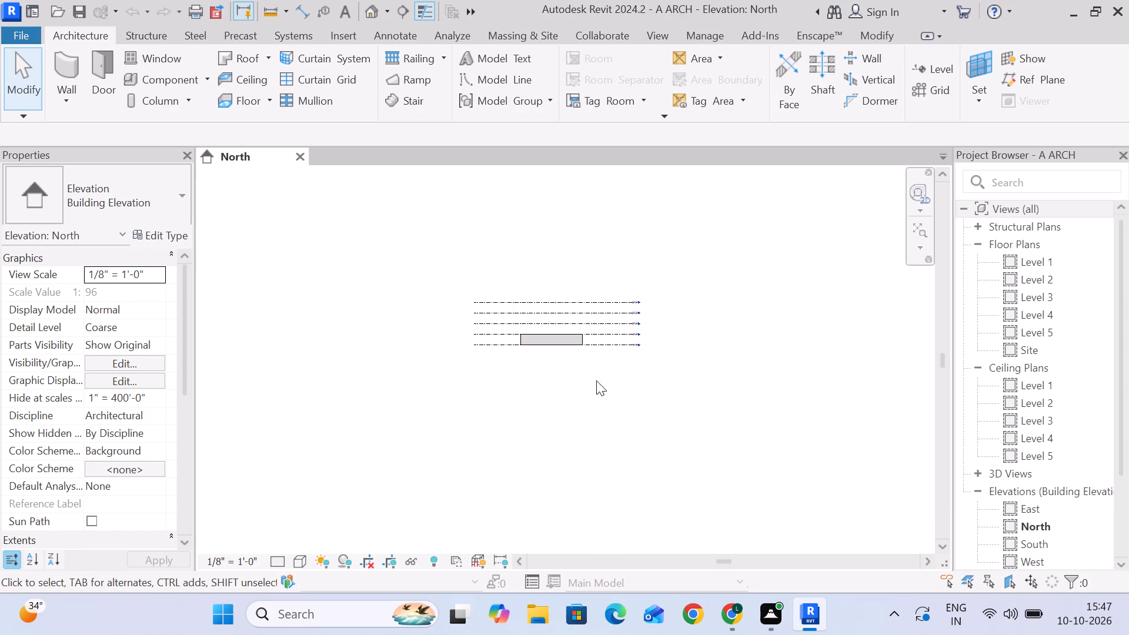
{"action": "scroll", "coordinate": [543, 396], "scroll_direction": "up", "scroll_amount": 2}
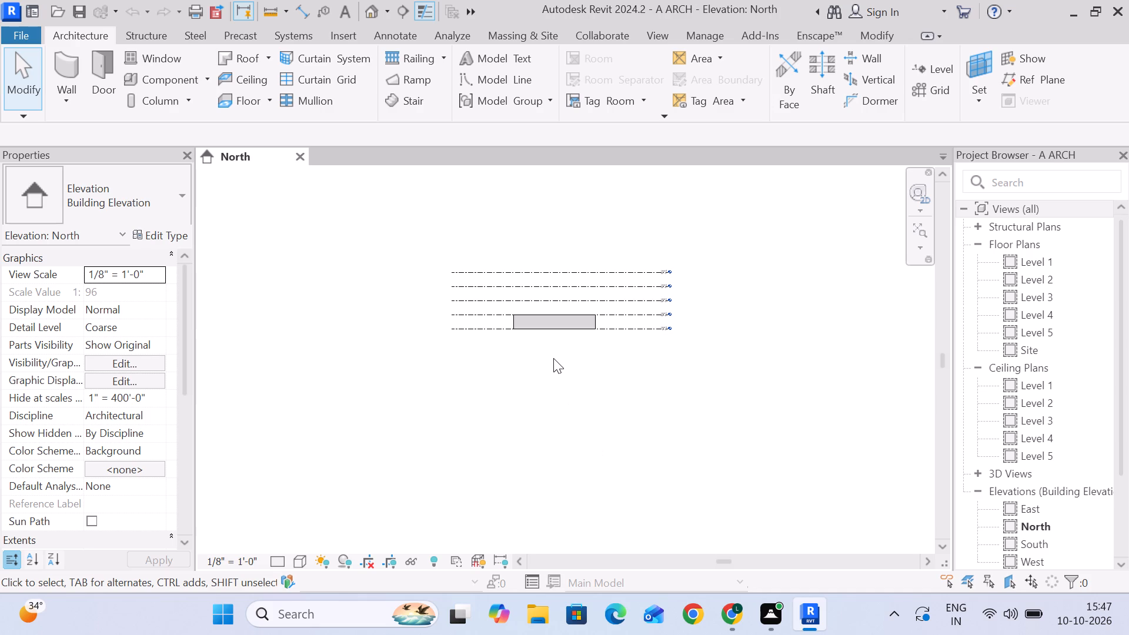
{"action": "scroll", "coordinate": [515, 336], "scroll_direction": "down", "scroll_amount": 1}
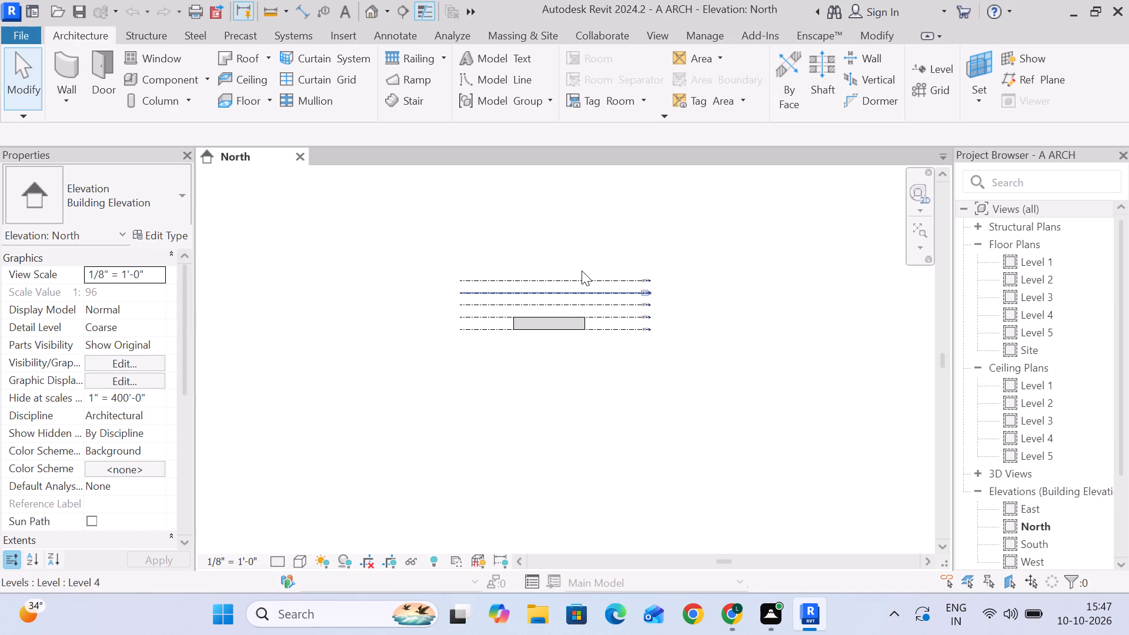
{"action": "scroll", "coordinate": [529, 264], "scroll_direction": "down", "scroll_amount": 4}
{"action": "scroll", "coordinate": [577, 271], "scroll_direction": "up", "scroll_amount": 4}
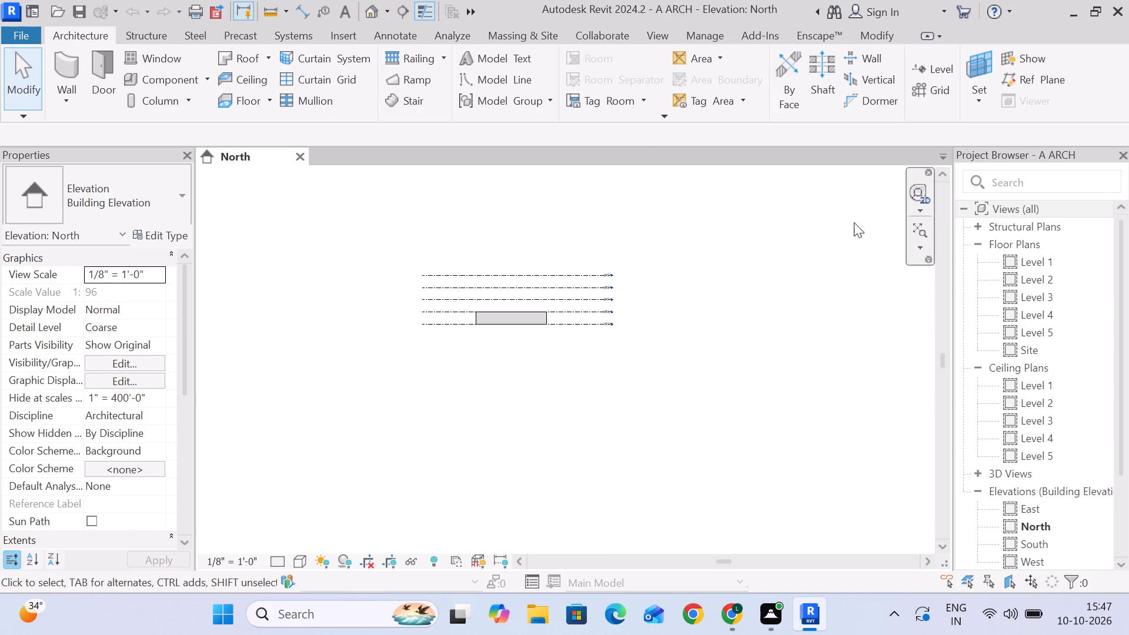
Open the Level 1 floor plan and examine the rectangular wall outline and the elevation markers around it.
{"action": "double_click", "coordinate": [1044, 261]}
{"action": "scroll", "coordinate": [558, 366], "scroll_direction": "down", "scroll_amount": 4}
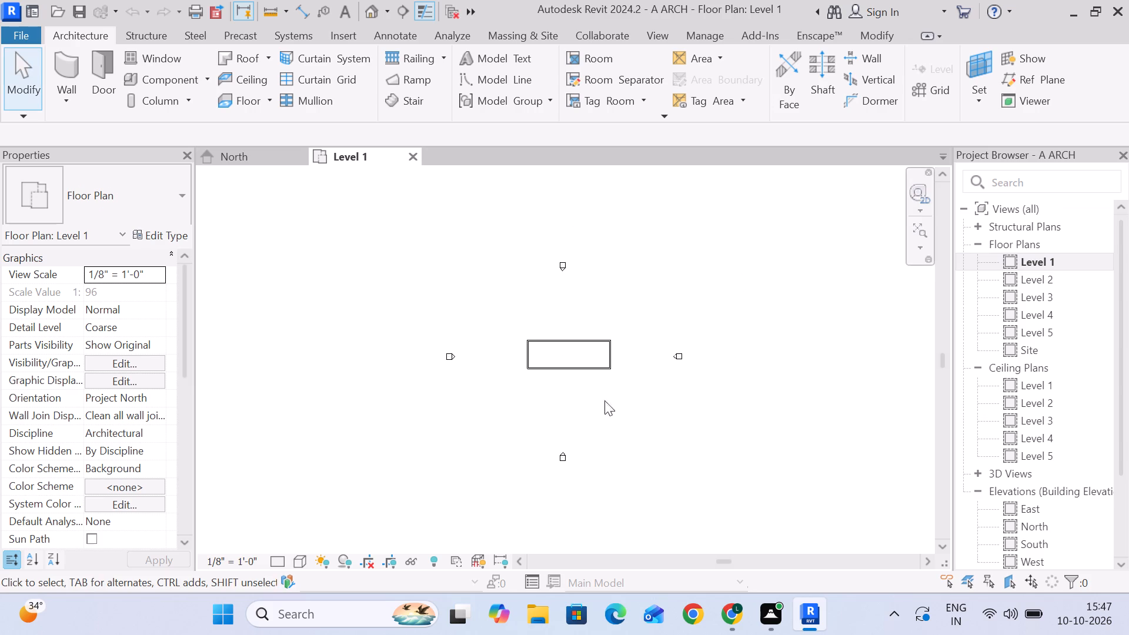
{"action": "scroll", "coordinate": [359, 359], "scroll_direction": "down", "scroll_amount": 1}
{"action": "middle_click_drag", "start_coordinate": [467, 393], "coordinate": [508, 333]}
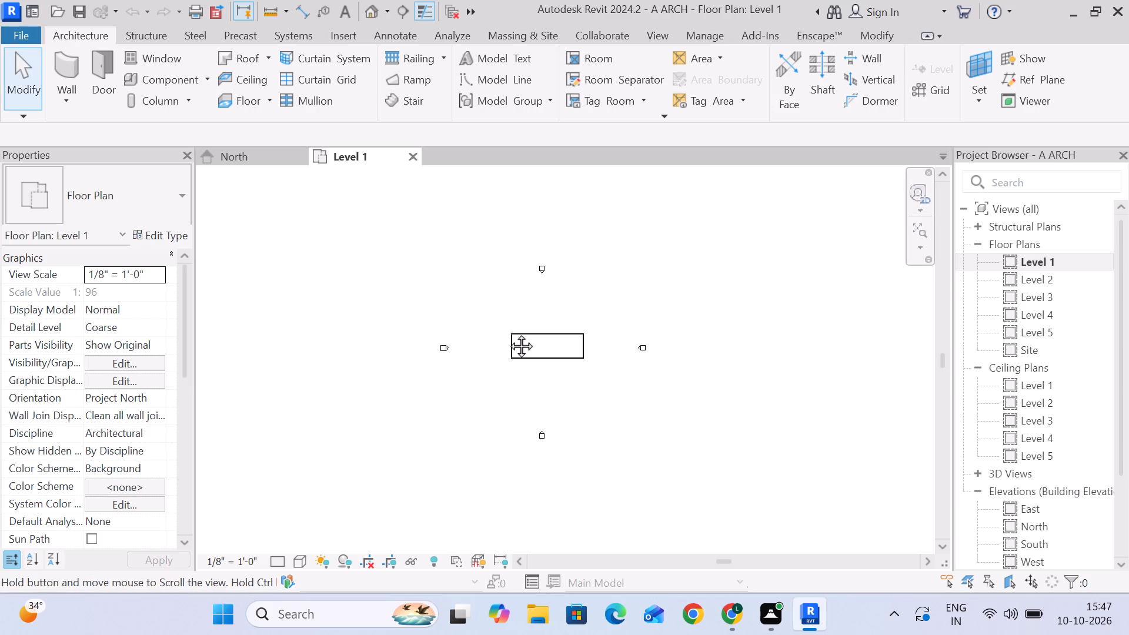
{"action": "middle_click_drag", "start_coordinate": [508, 333], "coordinate": [553, 273]}
{"action": "middle_click_drag", "start_coordinate": [545, 279], "coordinate": [337, 420]}
{"action": "middle_click_drag", "start_coordinate": [337, 420], "coordinate": [590, 425]}
{"action": "middle_click_drag", "start_coordinate": [590, 425], "coordinate": [582, 412]}
{"action": "middle_click_drag", "start_coordinate": [573, 400], "coordinate": [497, 362]}
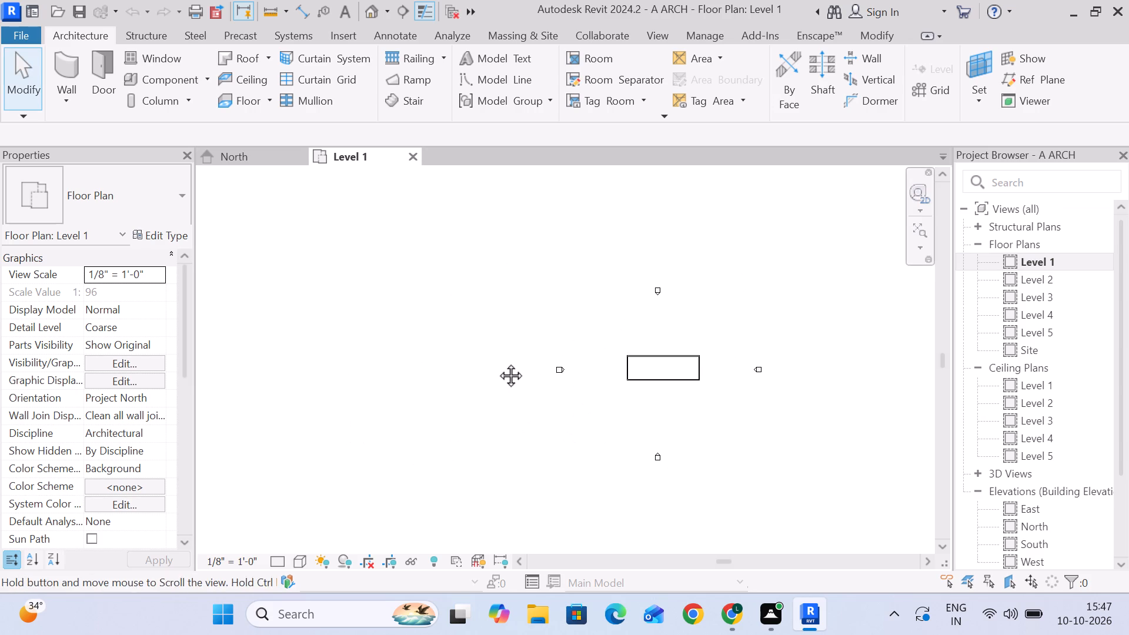
{"action": "middle_click_drag", "start_coordinate": [497, 362], "coordinate": [411, 318]}
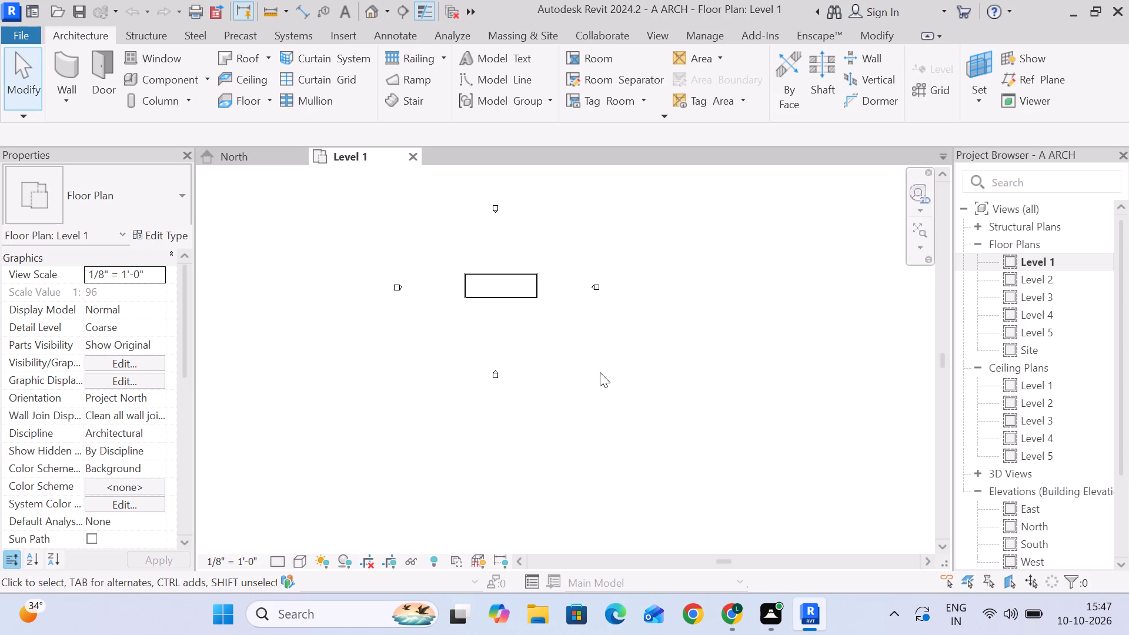
{"action": "middle_click_drag", "start_coordinate": [543, 336], "coordinate": [723, 421]}
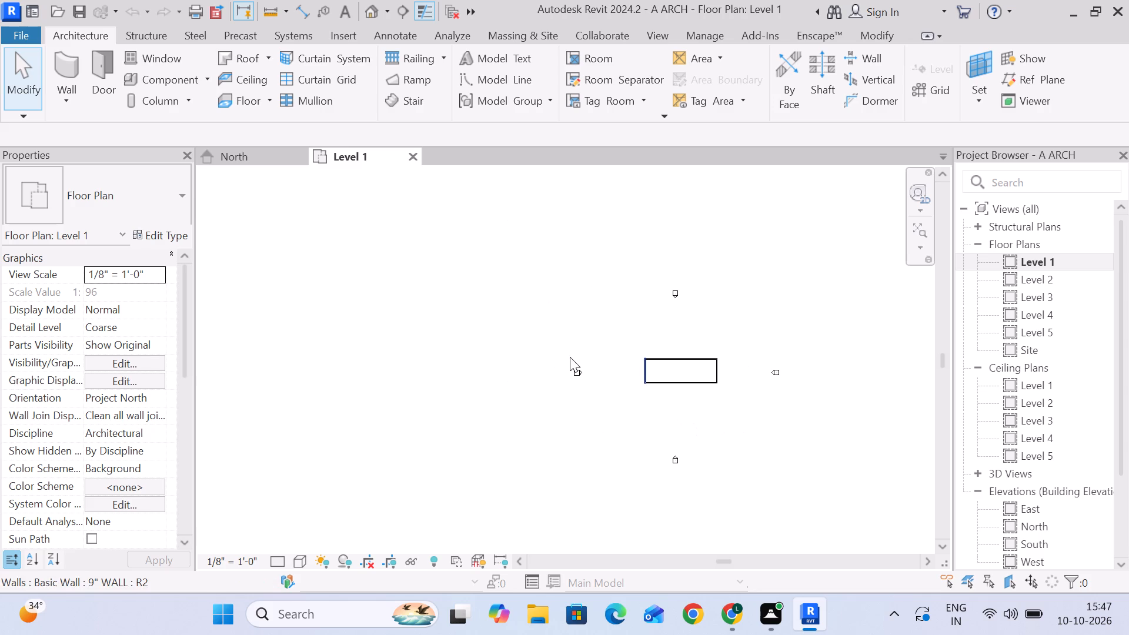
{"action": "middle_click", "coordinate": [619, 415]}
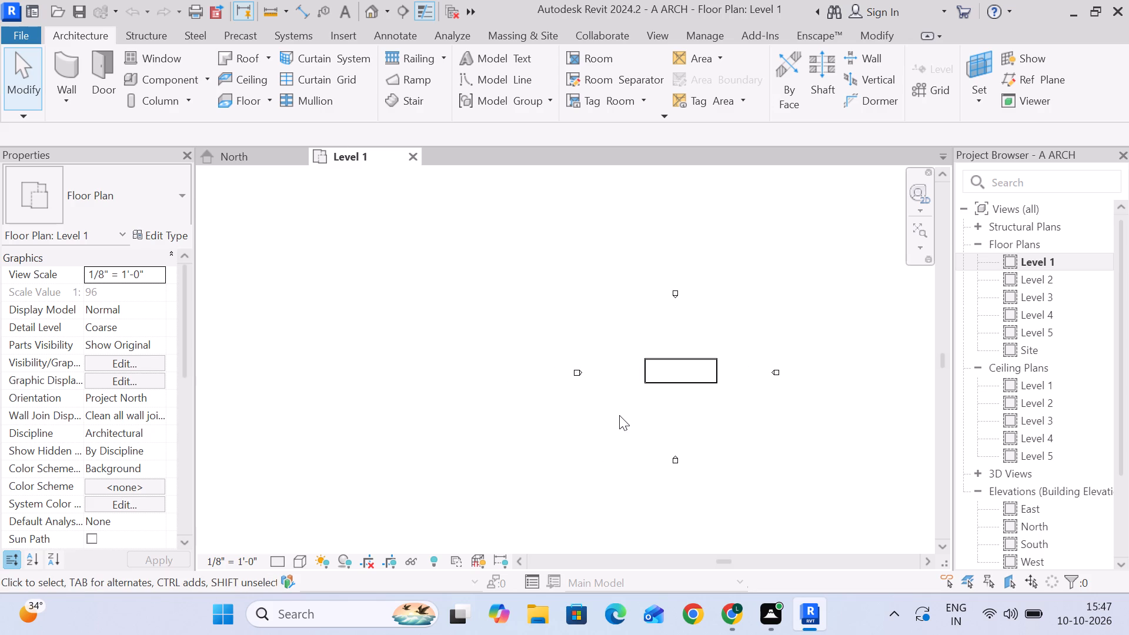
{"action": "middle_click_drag", "start_coordinate": [619, 415], "coordinate": [385, 415]}
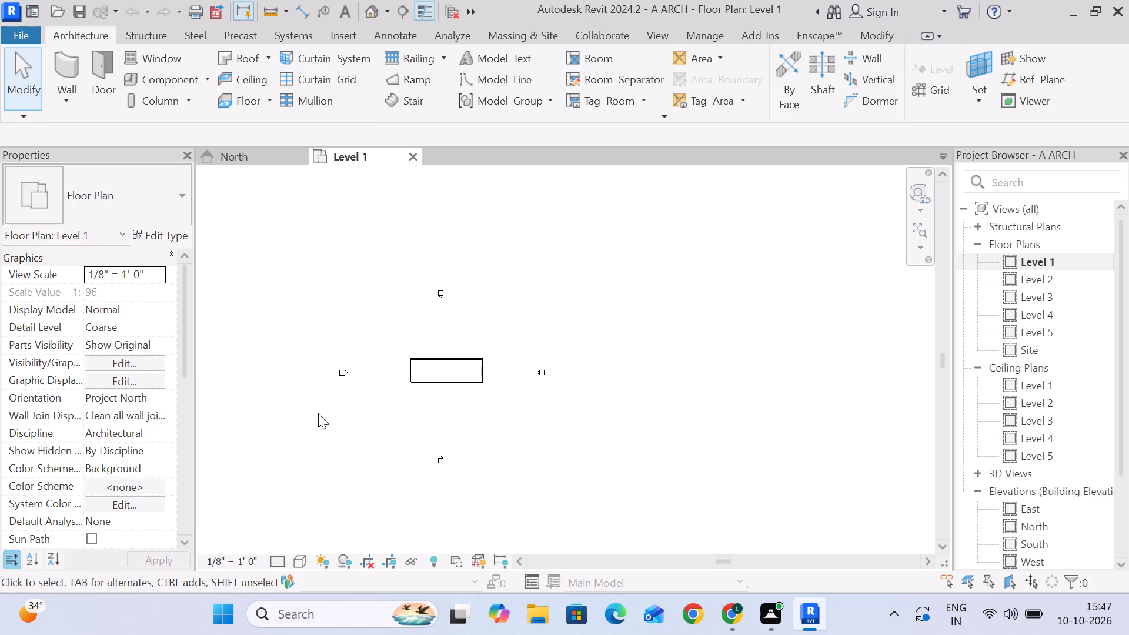
{"action": "middle_click_drag", "start_coordinate": [363, 402], "coordinate": [429, 397]}
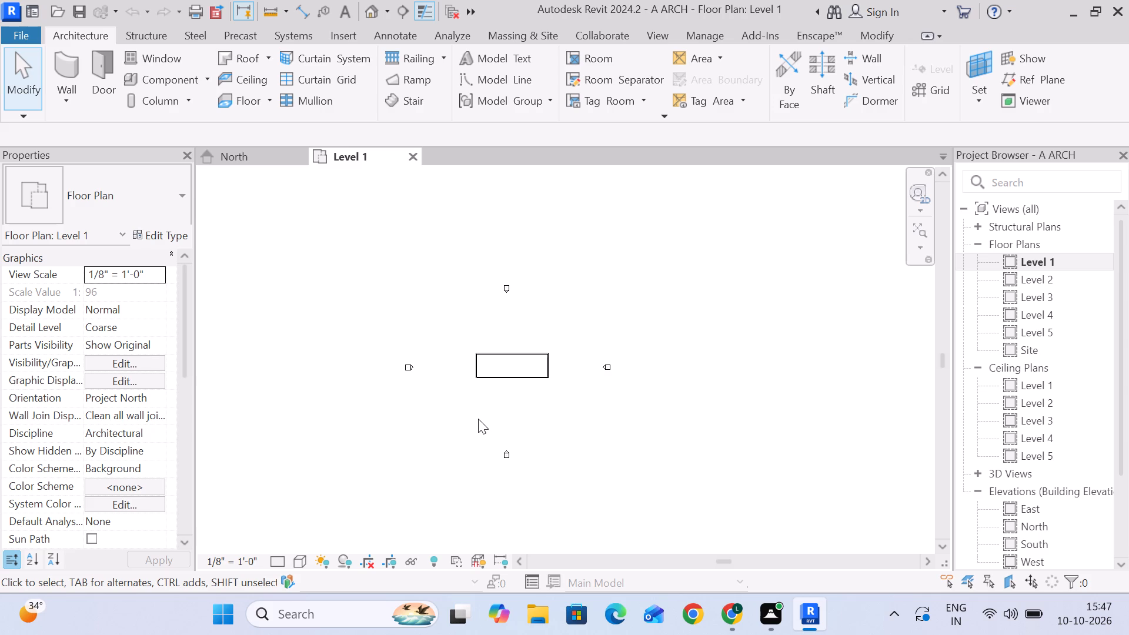
{"action": "scroll", "coordinate": [586, 369], "scroll_direction": "down", "scroll_amount": 4}
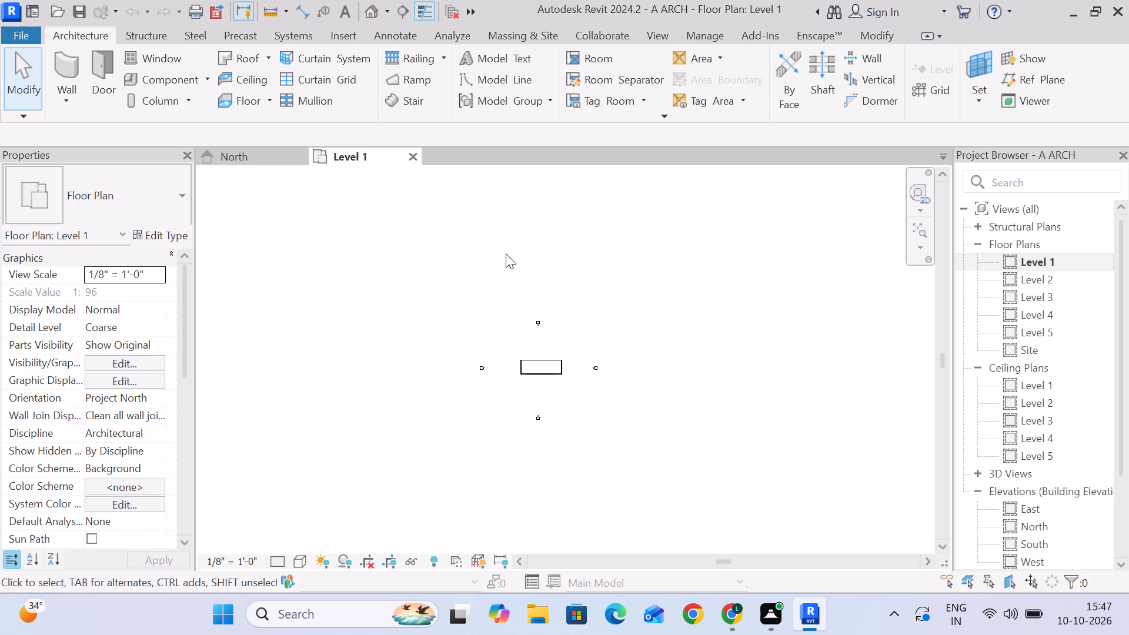
{"action": "middle_click_drag", "start_coordinate": [567, 384], "coordinate": [547, 346]}
{"action": "scroll", "coordinate": [527, 334], "scroll_direction": "up", "scroll_amount": 3}
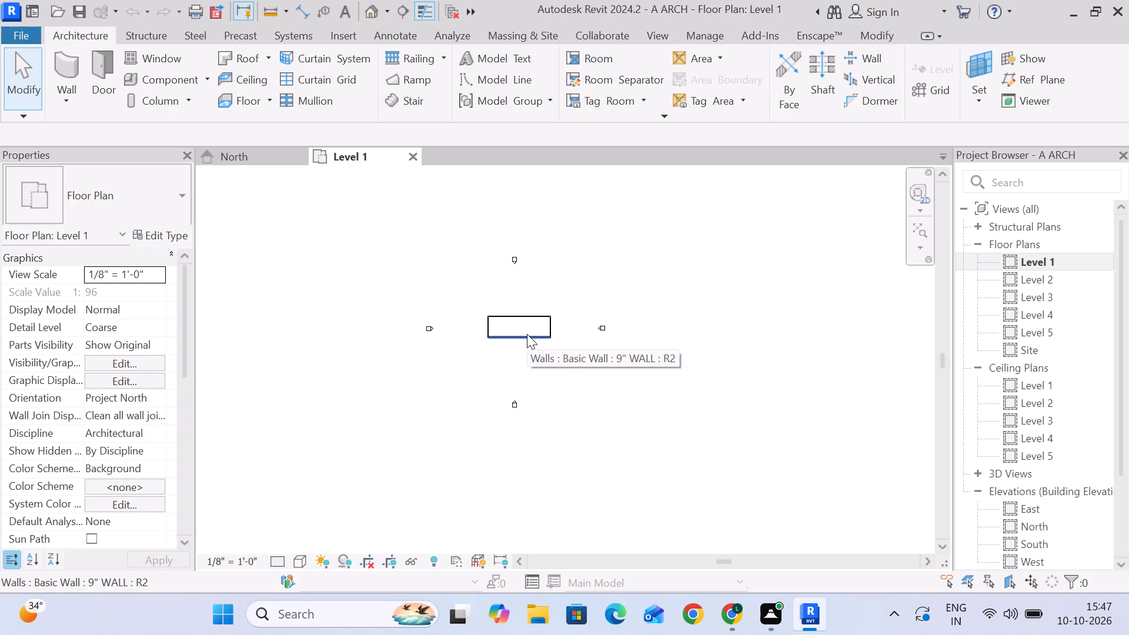
{"action": "scroll", "coordinate": [527, 332], "scroll_direction": "up", "scroll_amount": 13}
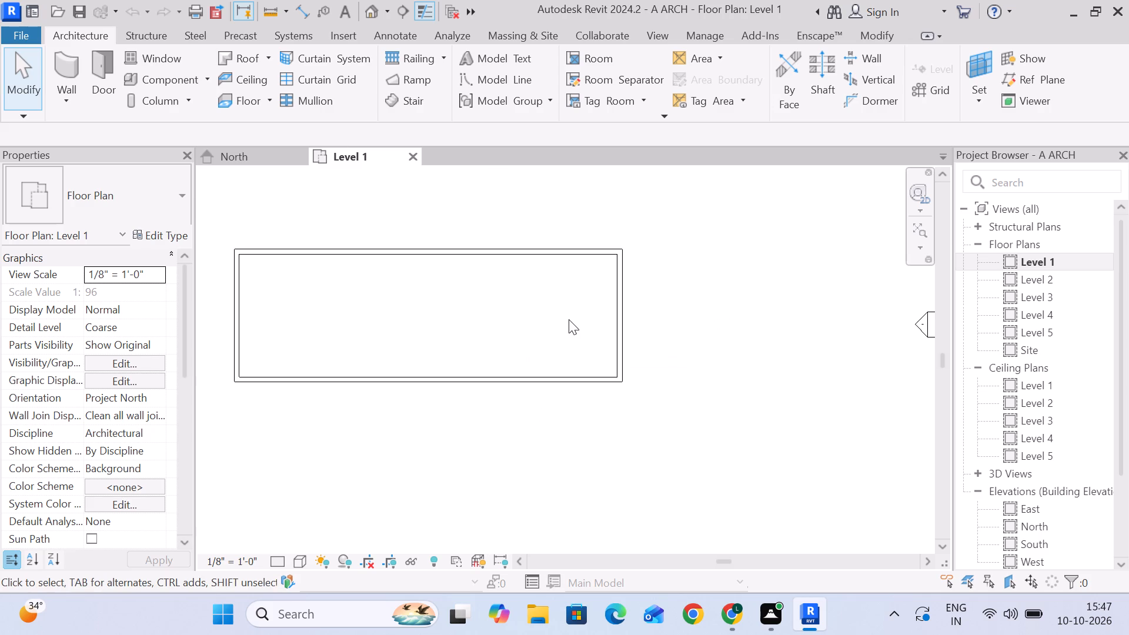
{"action": "scroll", "coordinate": [455, 299], "scroll_direction": "up", "scroll_amount": 1}
{"action": "scroll", "coordinate": [453, 299], "scroll_direction": "down", "scroll_amount": 4}
{"action": "middle_click_drag", "start_coordinate": [449, 299], "coordinate": [575, 335]}
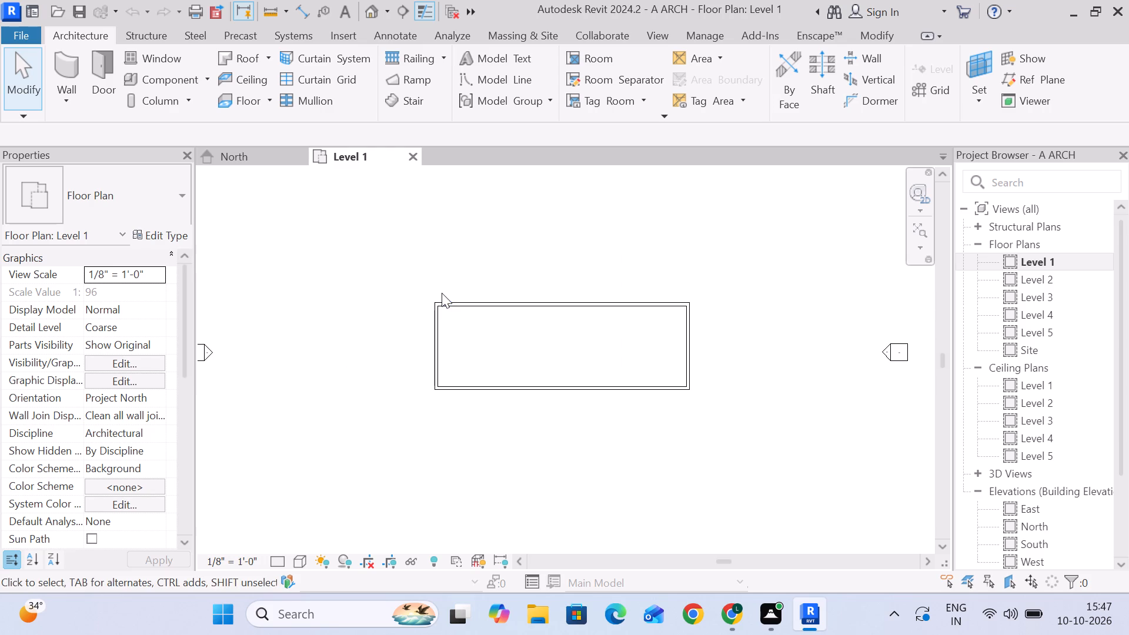
{"action": "middle_click_drag", "start_coordinate": [537, 380], "coordinate": [470, 340]}
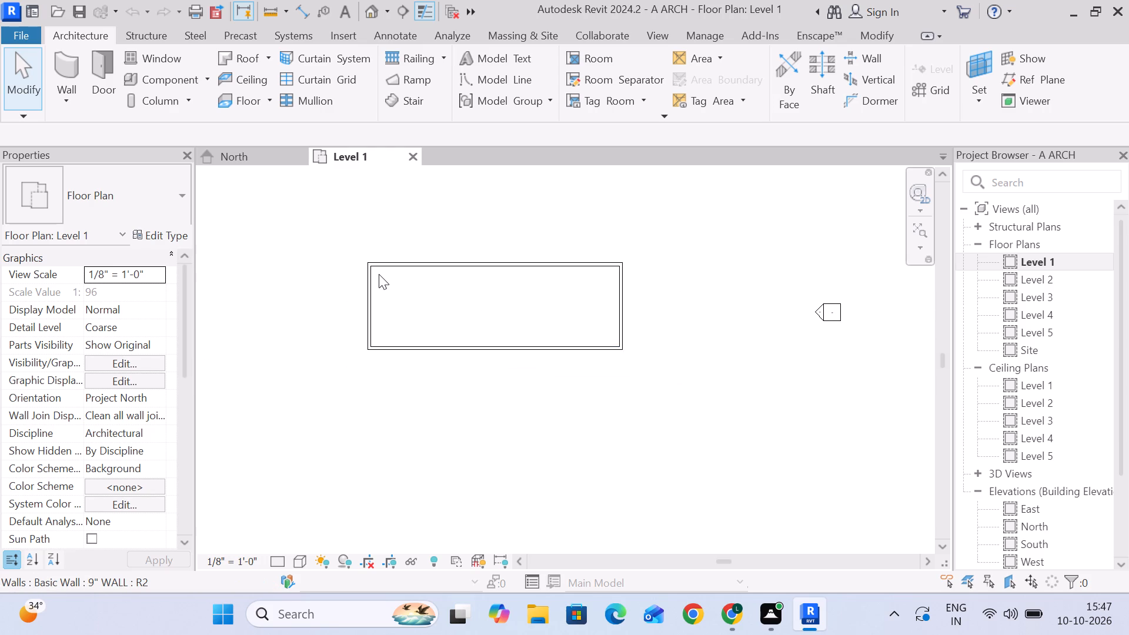
{"action": "middle_click_drag", "start_coordinate": [398, 292], "coordinate": [398, 300]}
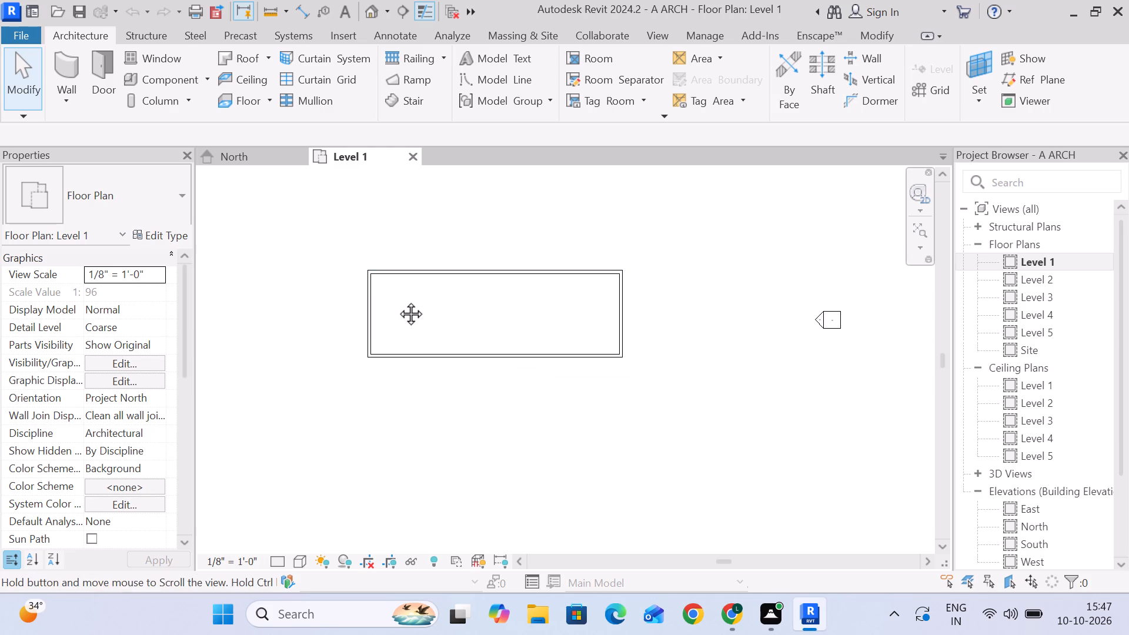
{"action": "middle_click_drag", "start_coordinate": [398, 300], "coordinate": [398, 305]}
In the North elevation, select all instances of the 9" WALL type and set their Top Constraint.
{"action": "left_click", "coordinate": [255, 148]}
{"action": "left_click", "coordinate": [533, 321]}
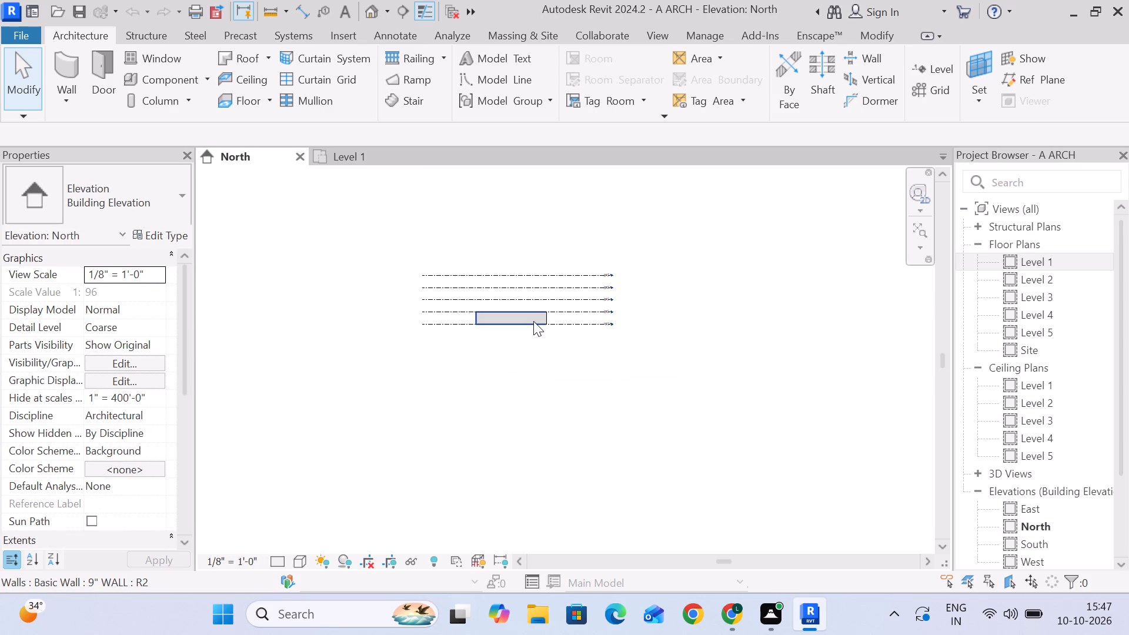
{"action": "type", "text": "SA"}
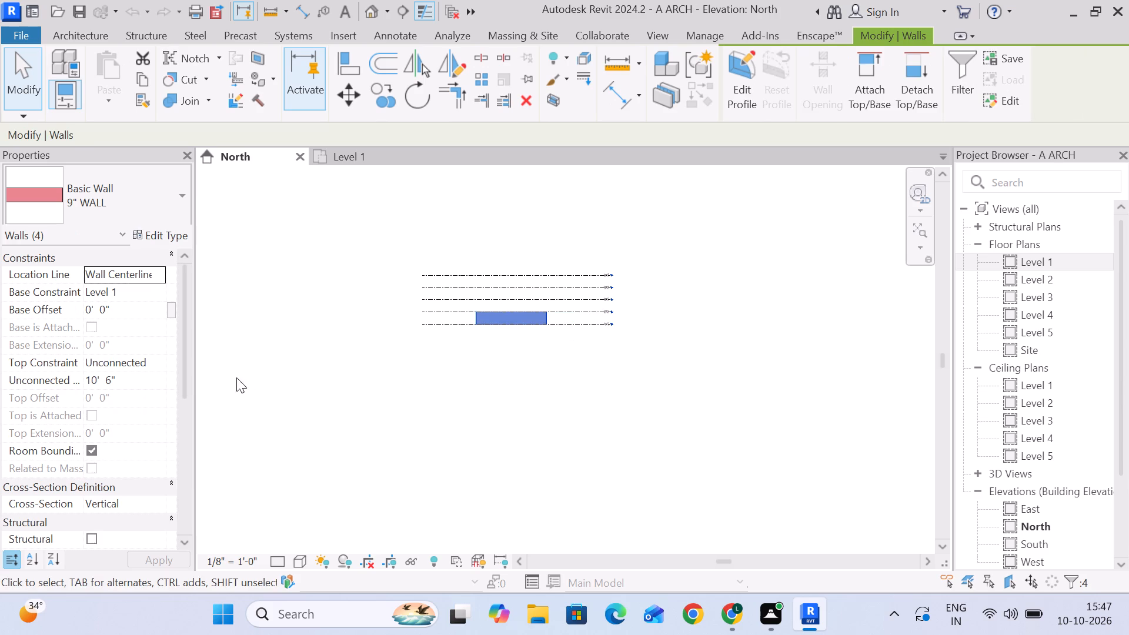
{"action": "left_click", "coordinate": [163, 361]}
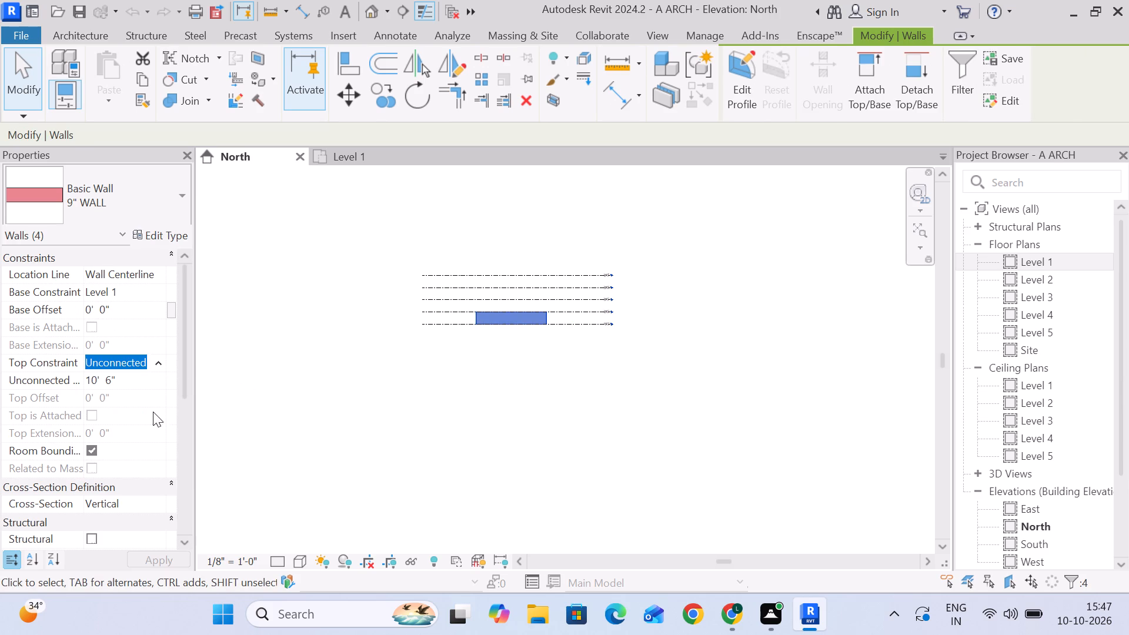
{"action": "left_click", "coordinate": [152, 412]}
{"action": "left_click", "coordinate": [669, 317]}
Rename Level 1 as GROUND FLOOR in the North elevation and rename its corresponding views too.
{"action": "scroll", "coordinate": [610, 313], "scroll_direction": "up", "scroll_amount": 2}
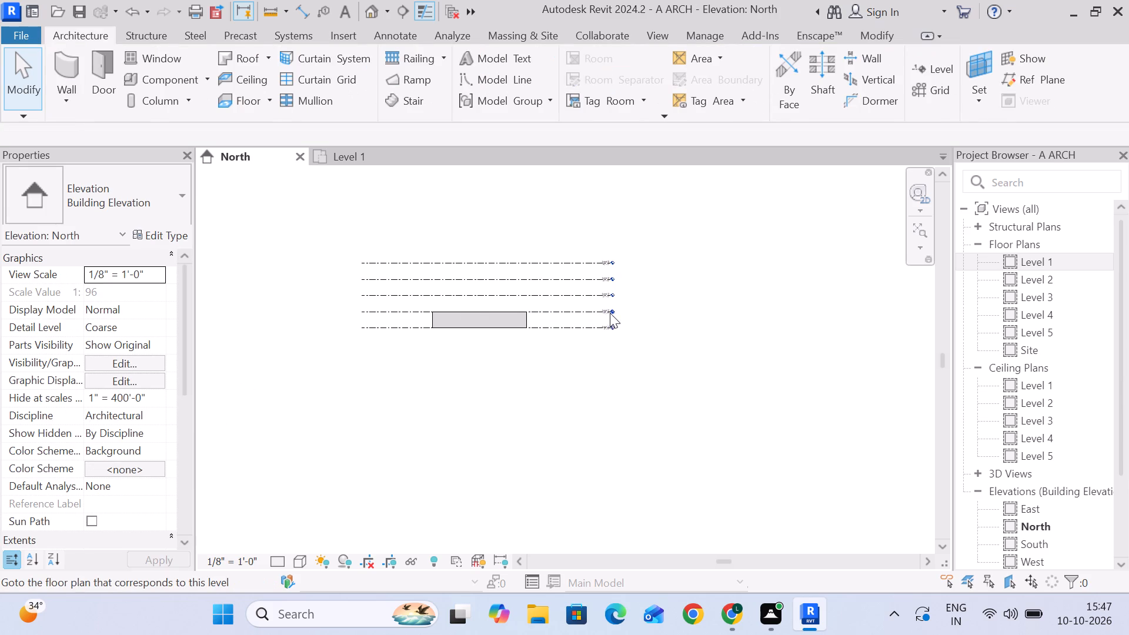
{"action": "scroll", "coordinate": [649, 325], "scroll_direction": "up", "scroll_amount": 10}
{"action": "middle_click_drag", "start_coordinate": [554, 327], "coordinate": [581, 392]}
{"action": "scroll", "coordinate": [649, 432], "scroll_direction": "up", "scroll_amount": 4}
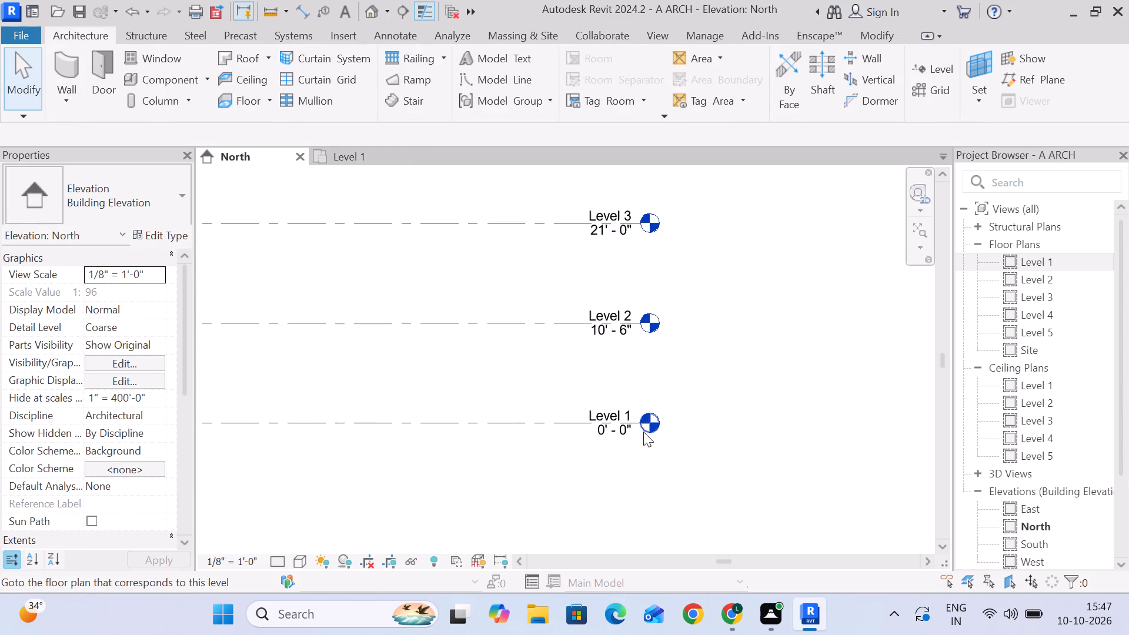
{"action": "double_click", "coordinate": [594, 409]}
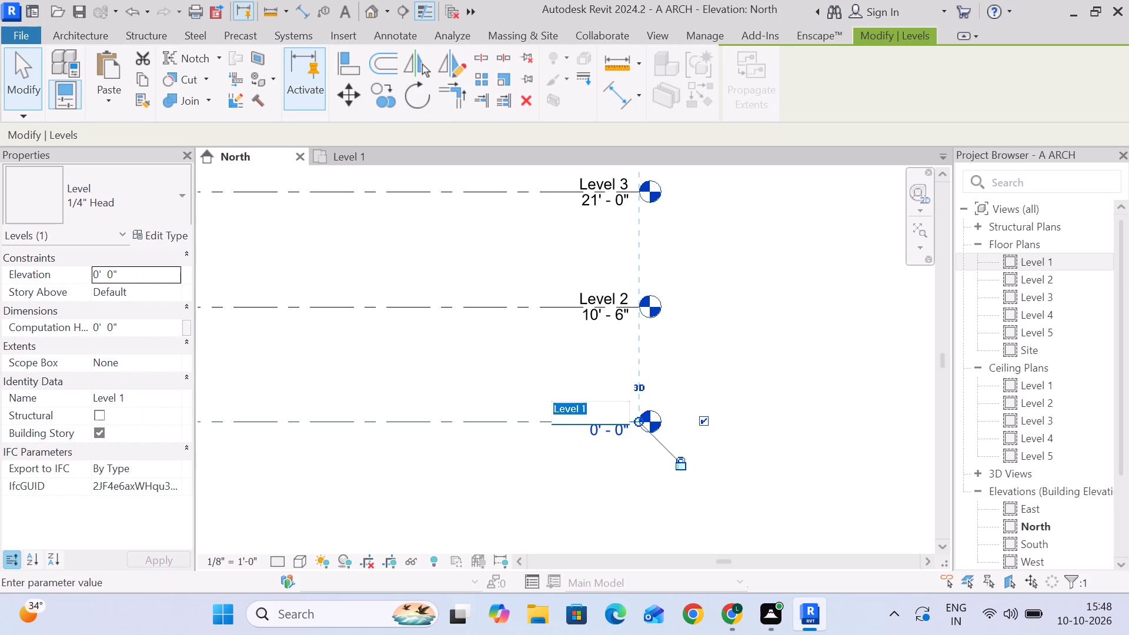
{"action": "type", "text": "GROUND FLOOR"}
{"action": "left_click", "coordinate": [762, 329]}
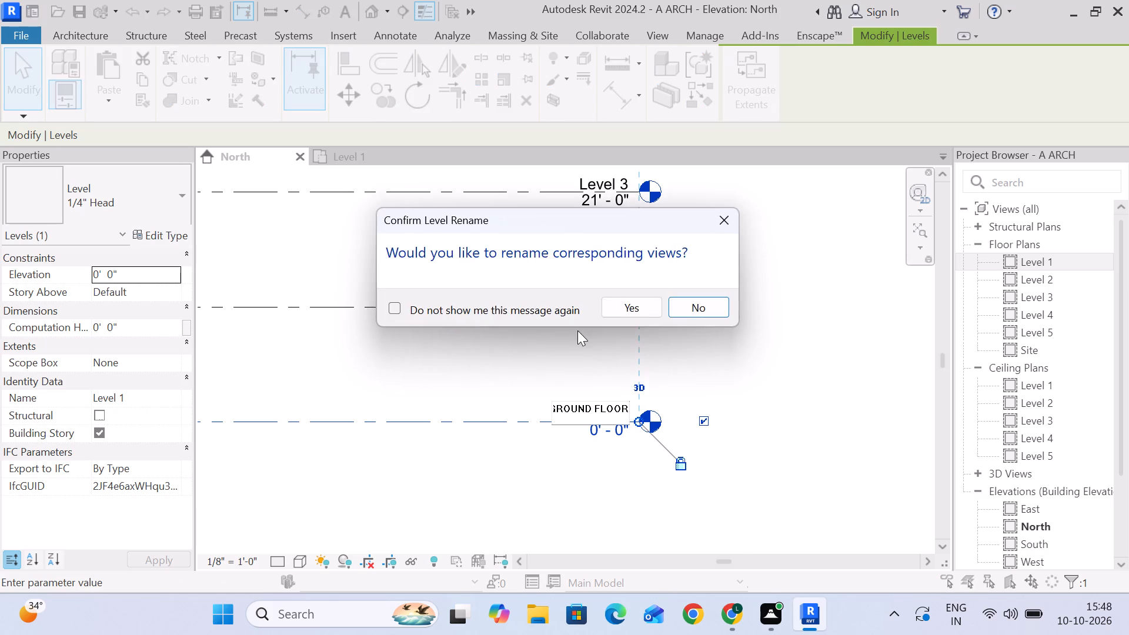
{"action": "left_click", "coordinate": [629, 304]}
Rename Level 2 as FIRST FLOOR and rename its corresponding views too.
{"action": "left_click", "coordinate": [580, 309]}
{"action": "left_click", "coordinate": [599, 295]}
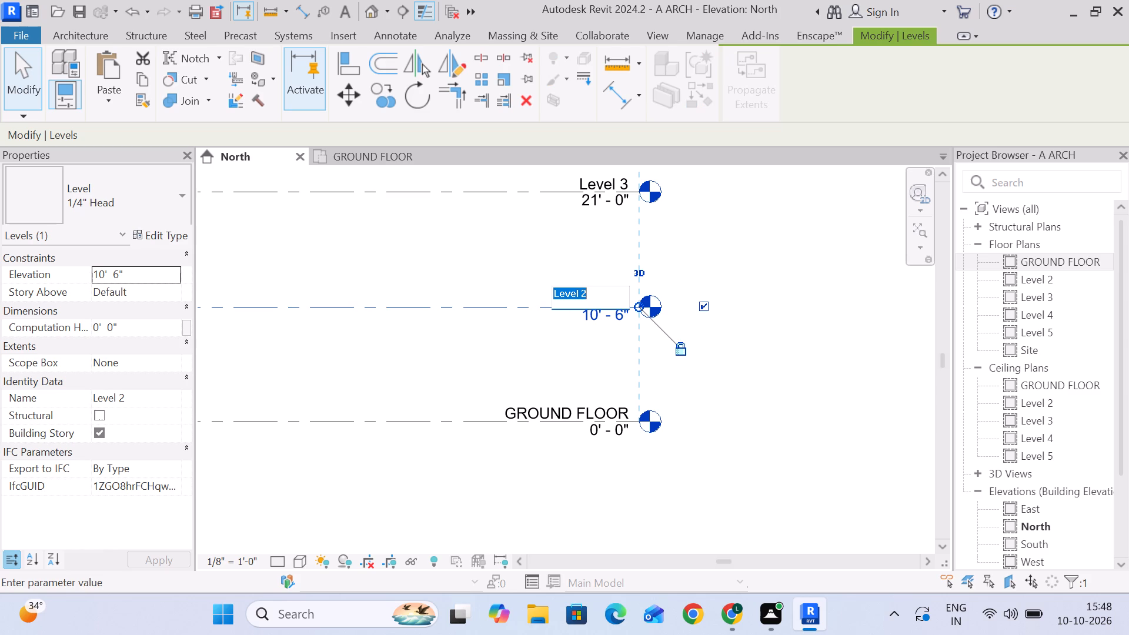
{"action": "type", "text": "FIRST"}
{"action": "key", "text": "space"}
{"action": "type", "text": "FLOOR P"}
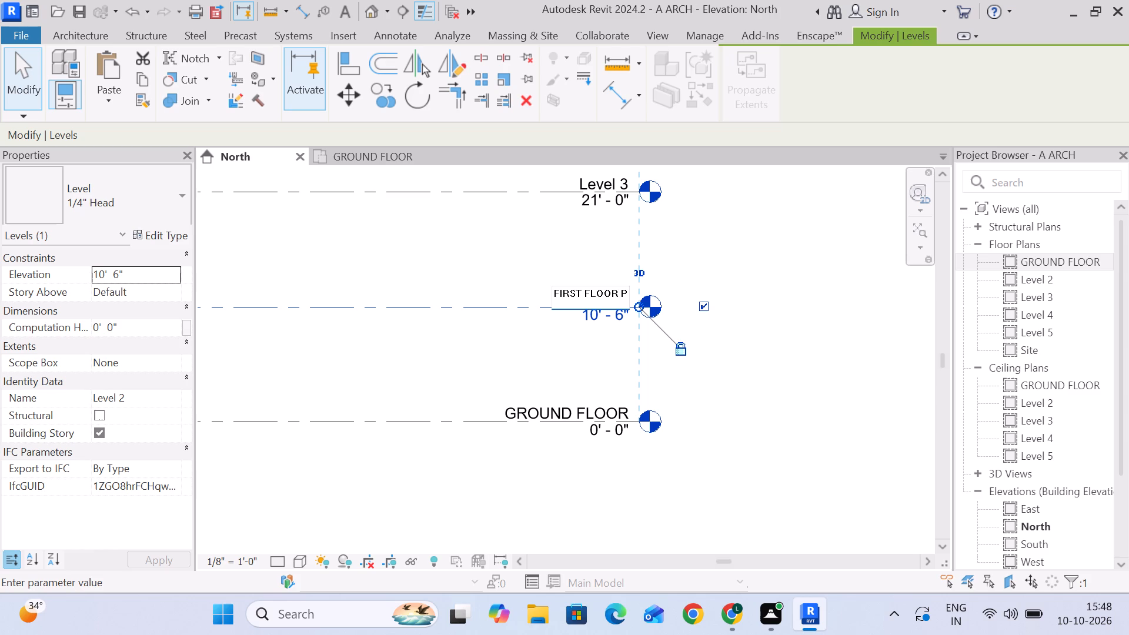
{"action": "key", "text": "BackSpace"}
{"action": "left_click", "coordinate": [835, 345]}
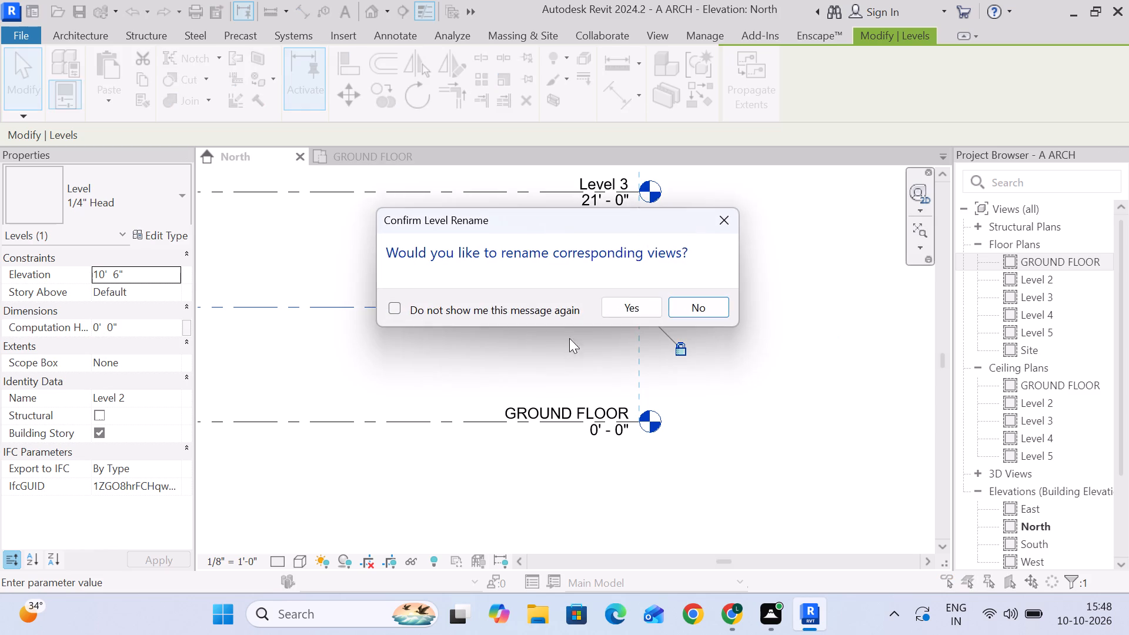
{"action": "left_click", "coordinate": [627, 298]}
Rename Level 3 as SECOND FLOOR and rename its corresponding views too.
{"action": "double_click", "coordinate": [602, 175]}
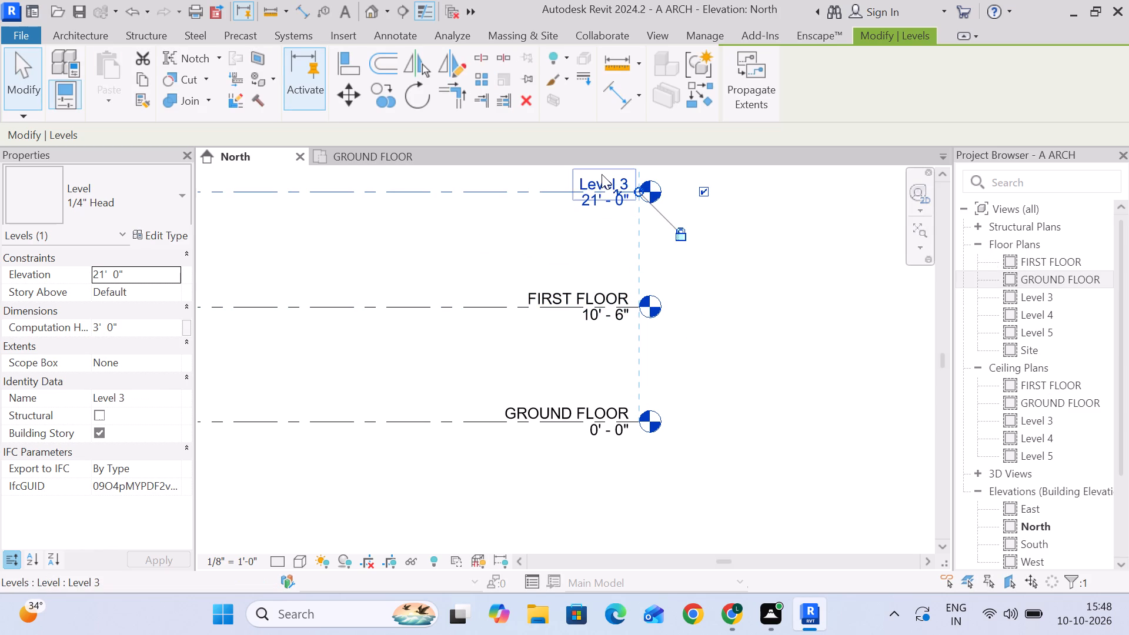
{"action": "type", "text": "SECON"}
{"action": "type", "text": "D"}
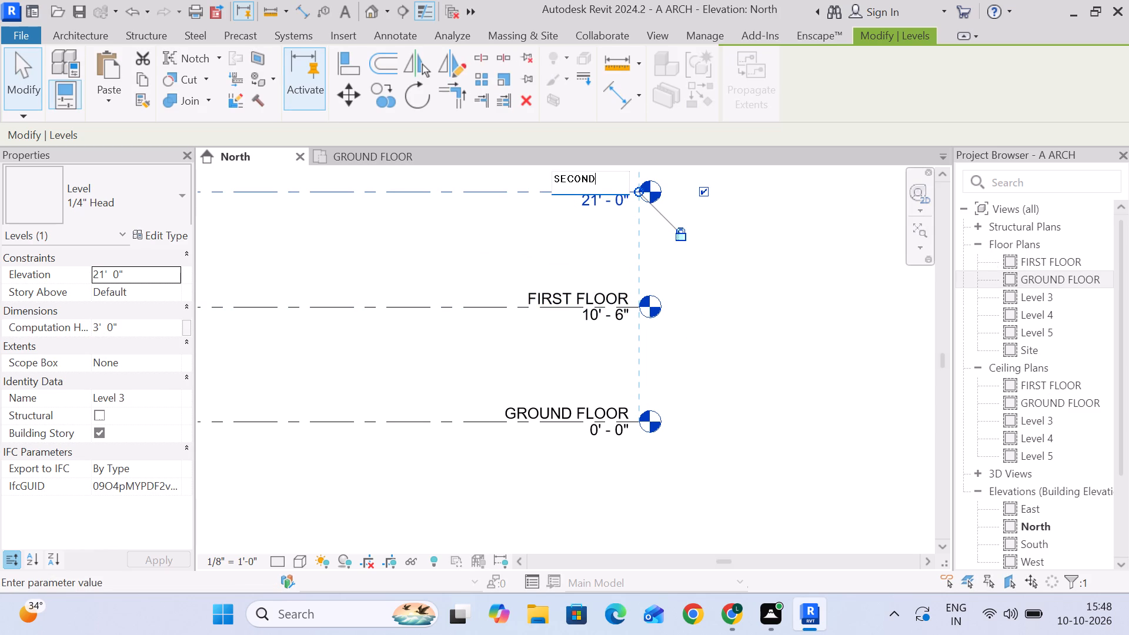
{"action": "key", "text": "space"}
{"action": "type", "text": "FLOOR P"}
{"action": "key", "text": "BackSpace"}
{"action": "left_click", "coordinate": [762, 293]}
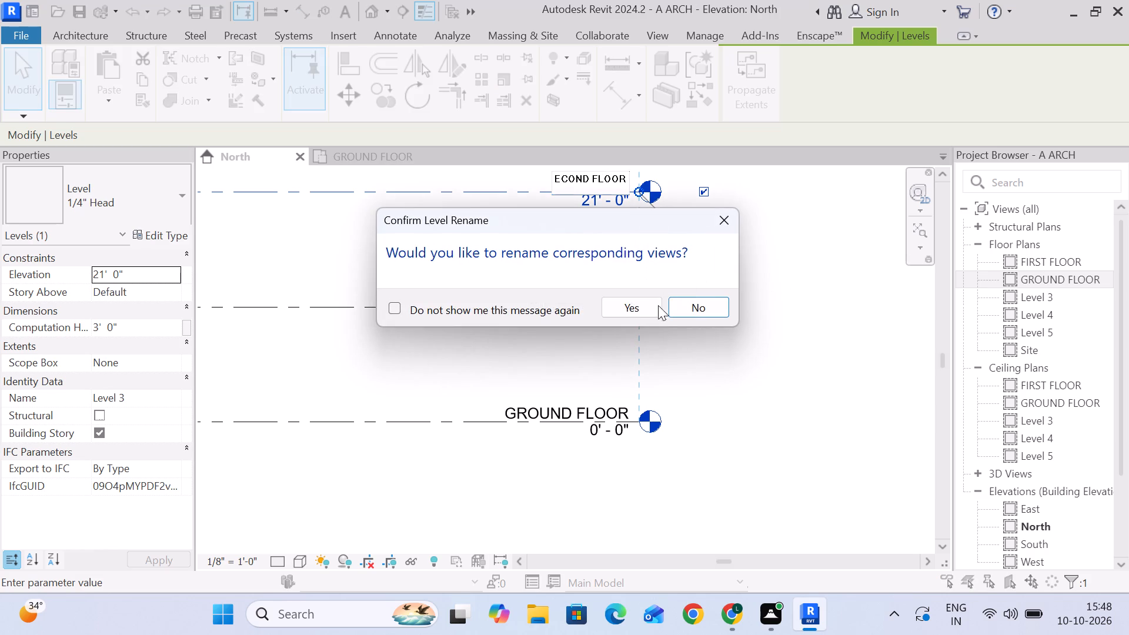
{"action": "left_click", "coordinate": [647, 310]}
Rename Level 4 as THIRD FLOOR and rename its corresponding views too.
{"action": "scroll", "coordinate": [791, 359], "scroll_direction": "down", "scroll_amount": 4}
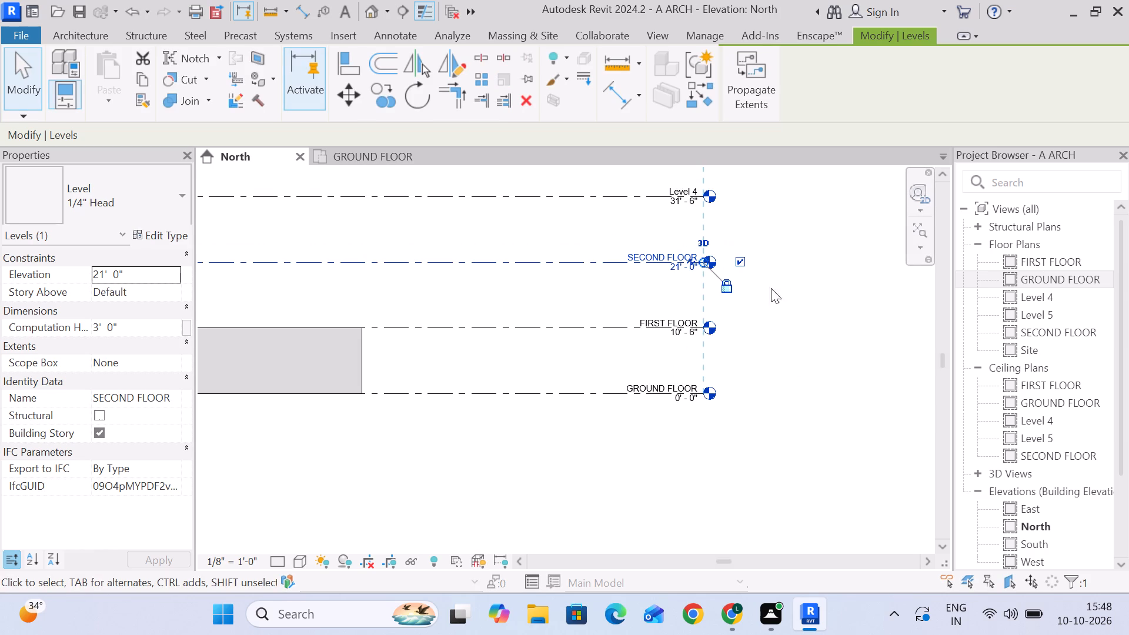
{"action": "middle_click_drag", "start_coordinate": [817, 270], "coordinate": [799, 379]}
{"action": "scroll", "coordinate": [566, 293], "scroll_direction": "up", "scroll_amount": 6}
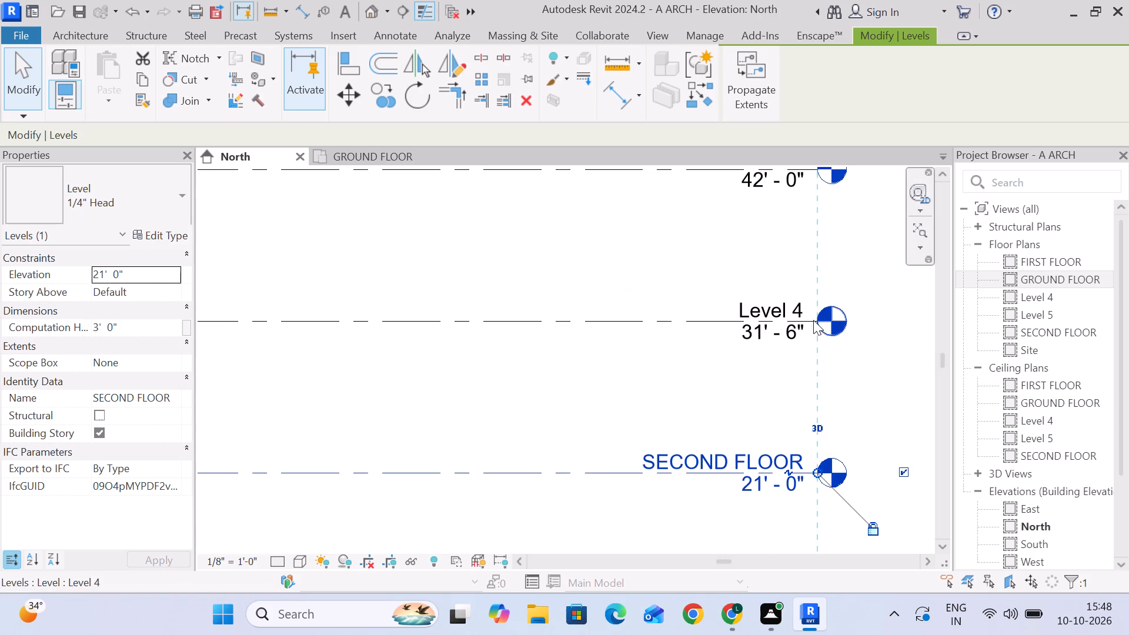
{"action": "left_click", "coordinate": [786, 306]}
{"action": "left_click", "coordinate": [786, 306]}
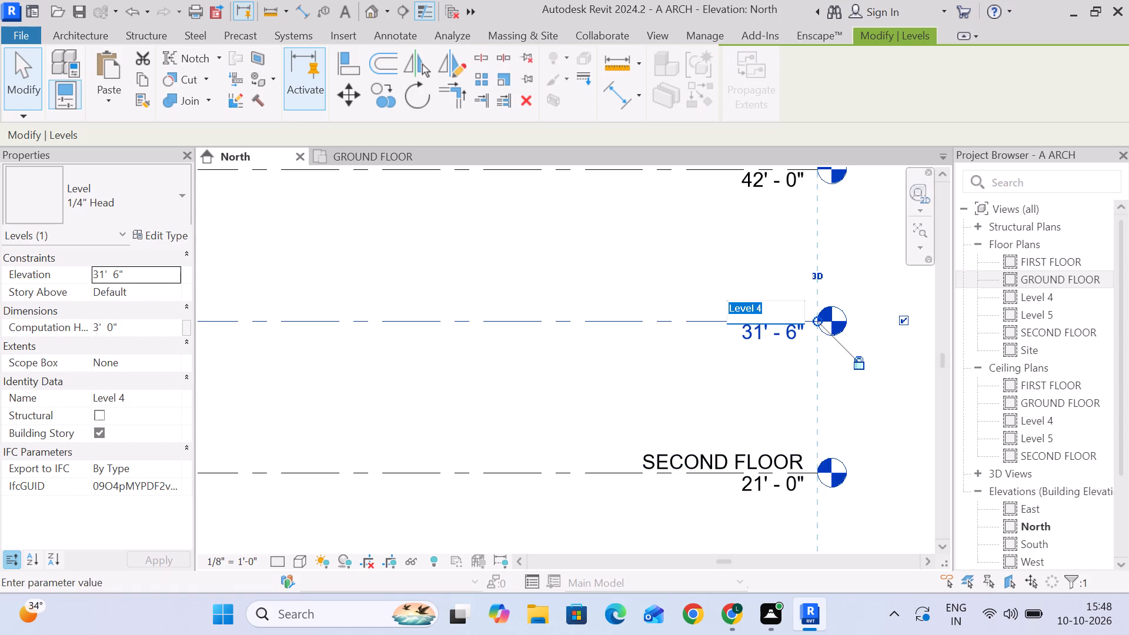
{"action": "type", "text": "THIRD"}
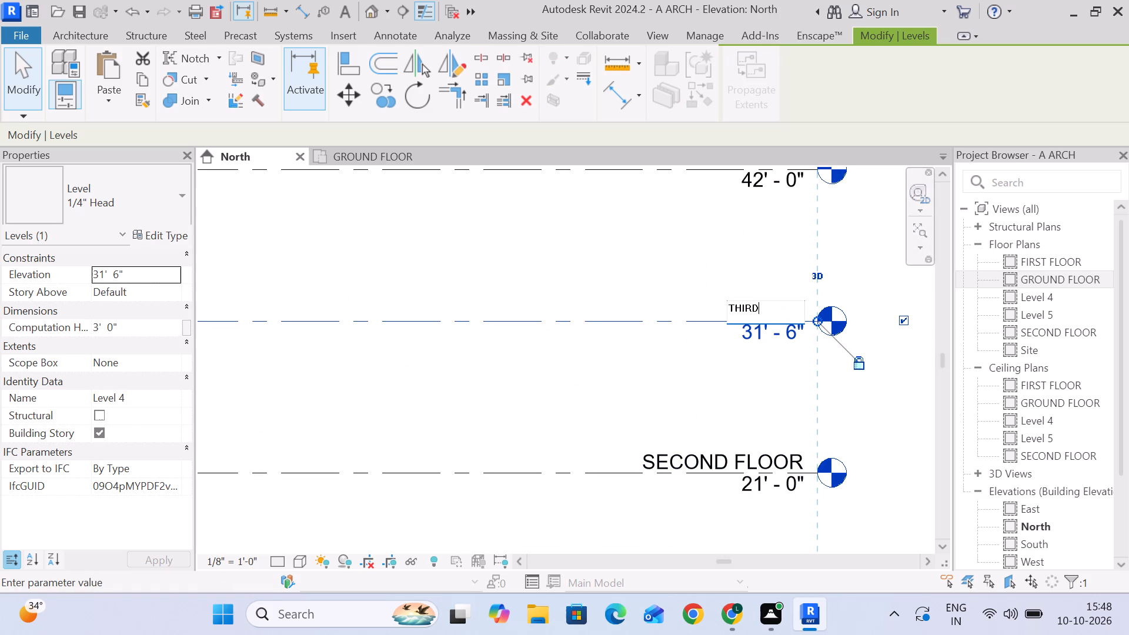
{"action": "key", "text": "space"}
{"action": "type", "text": "FLOOR"}
{"action": "left_click", "coordinate": [761, 219]}
{"action": "left_click_drag", "start_coordinate": [649, 308], "coordinate": [643, 303]}
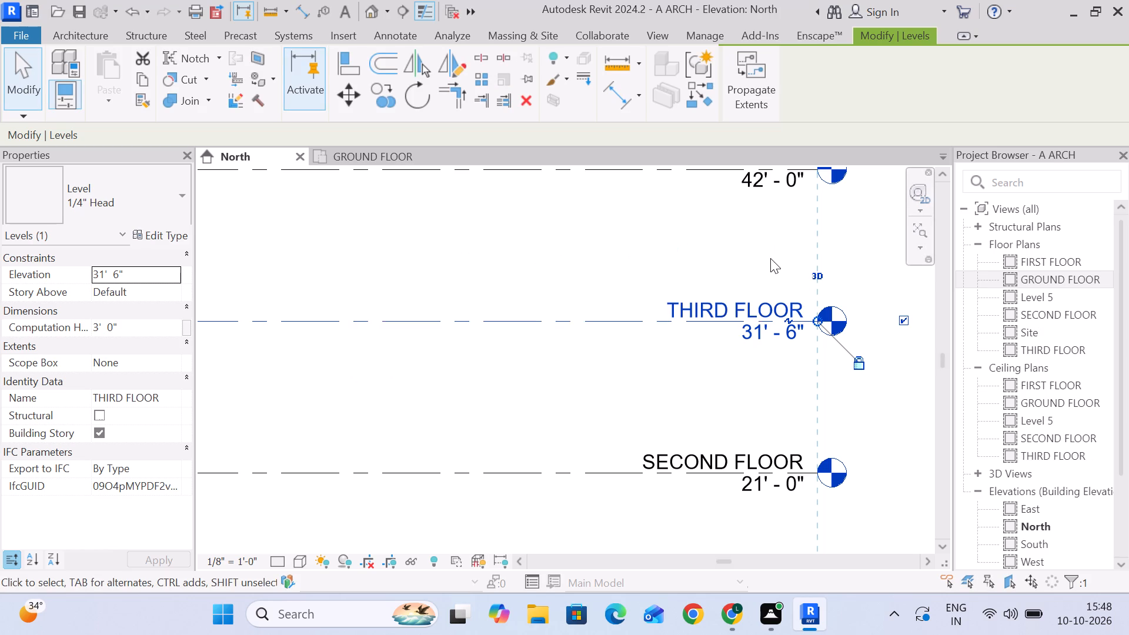
Examine the stack of level lines above the wall in the North elevation and the project's list of views.
{"action": "scroll", "coordinate": [790, 176], "scroll_direction": "down", "scroll_amount": 12}
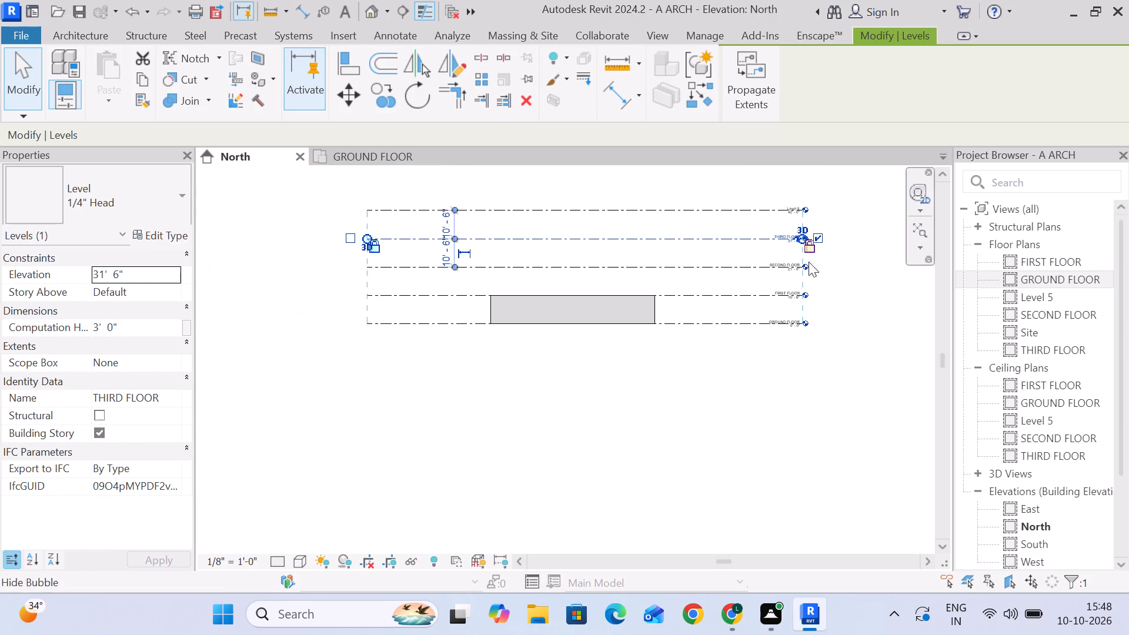
{"action": "middle_click_drag", "start_coordinate": [860, 305], "coordinate": [801, 381]}
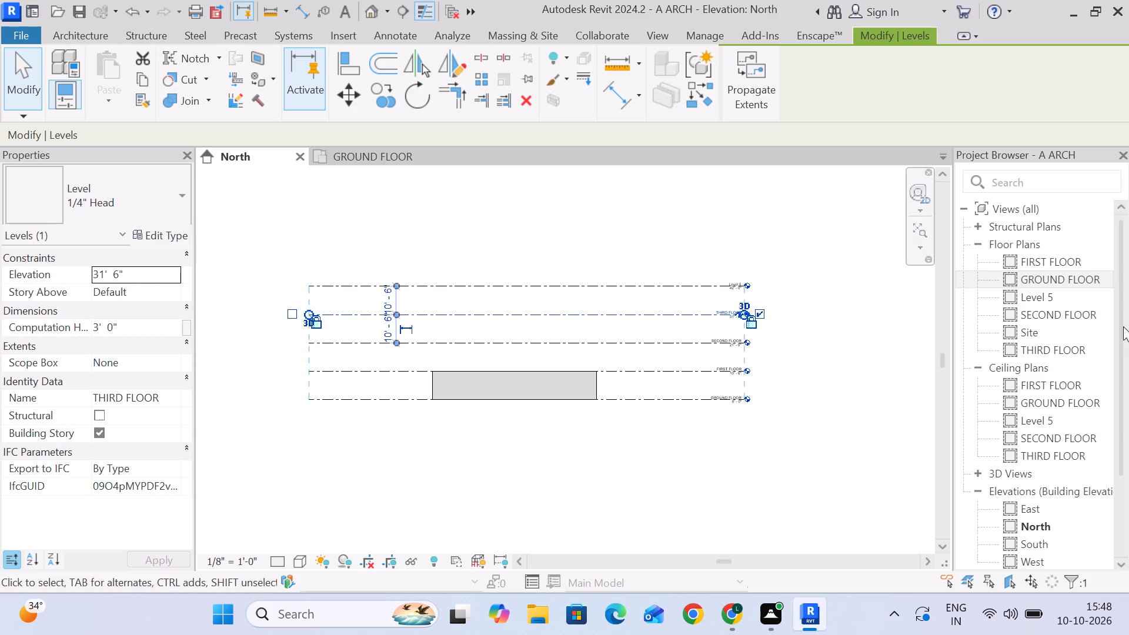
{"action": "scroll", "coordinate": [1123, 325], "scroll_direction": "down", "scroll_amount": 1}
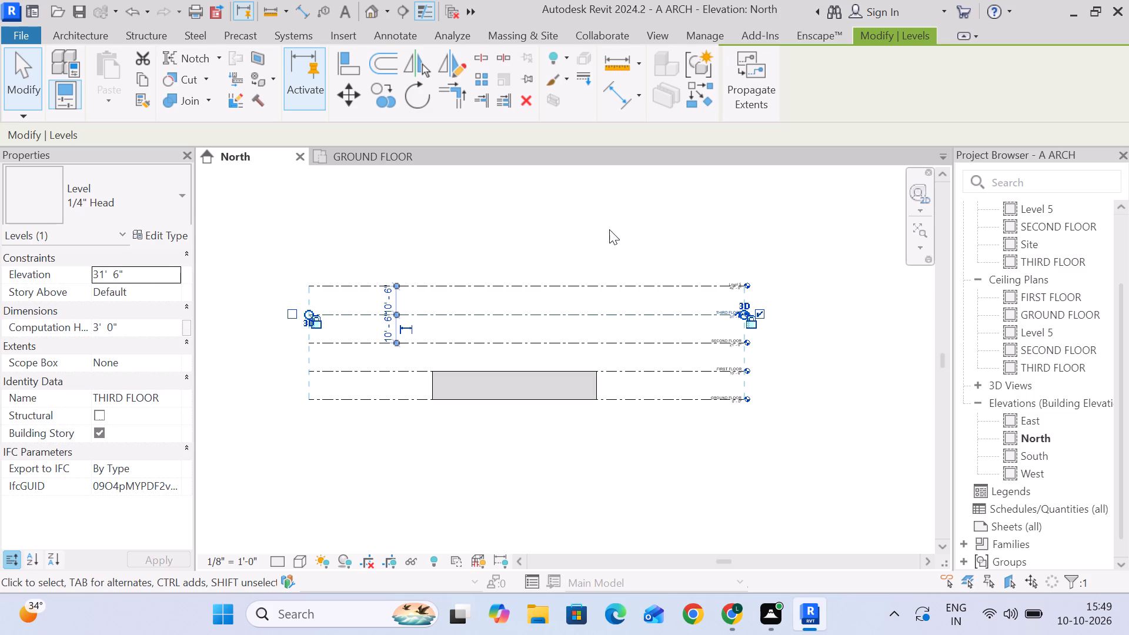
{"action": "middle_click_drag", "start_coordinate": [564, 250], "coordinate": [607, 263]}
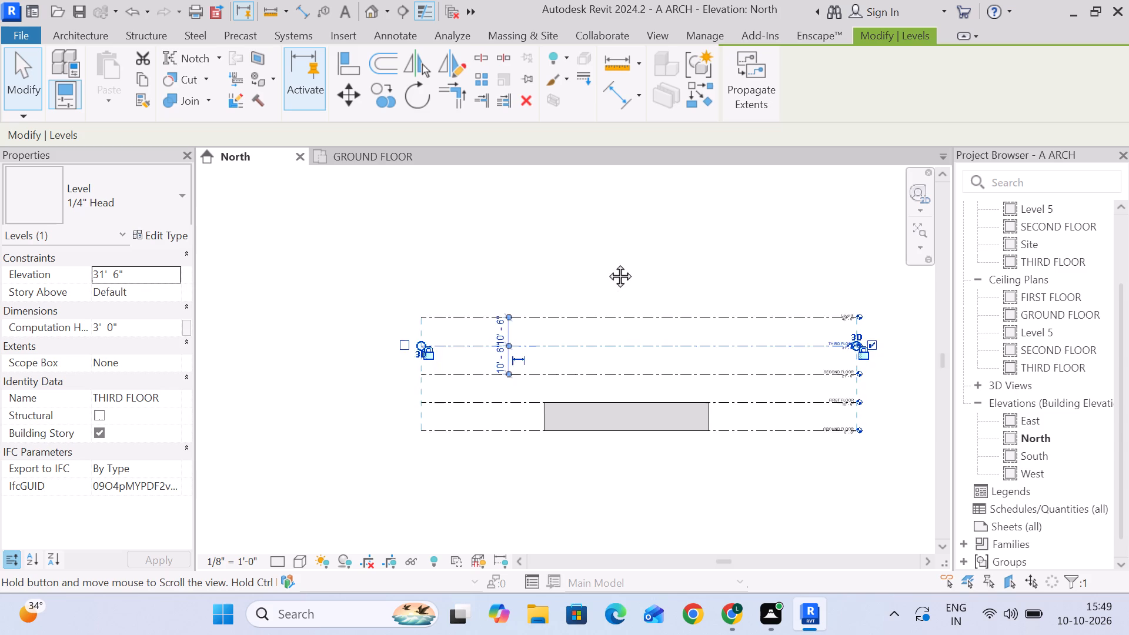
{"action": "middle_click_drag", "start_coordinate": [607, 263], "coordinate": [565, 262]}
{"action": "middle_click_drag", "start_coordinate": [560, 262], "coordinate": [641, 283]}
{"action": "middle_click_drag", "start_coordinate": [522, 302], "coordinate": [636, 278]}
{"action": "middle_click_drag", "start_coordinate": [568, 262], "coordinate": [385, 261]}
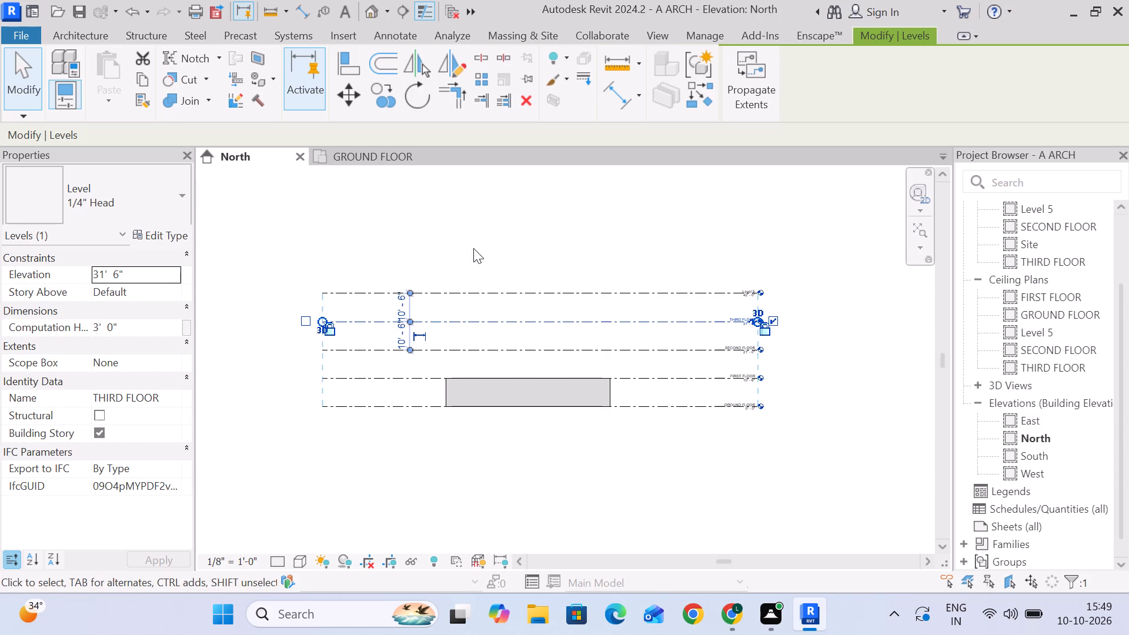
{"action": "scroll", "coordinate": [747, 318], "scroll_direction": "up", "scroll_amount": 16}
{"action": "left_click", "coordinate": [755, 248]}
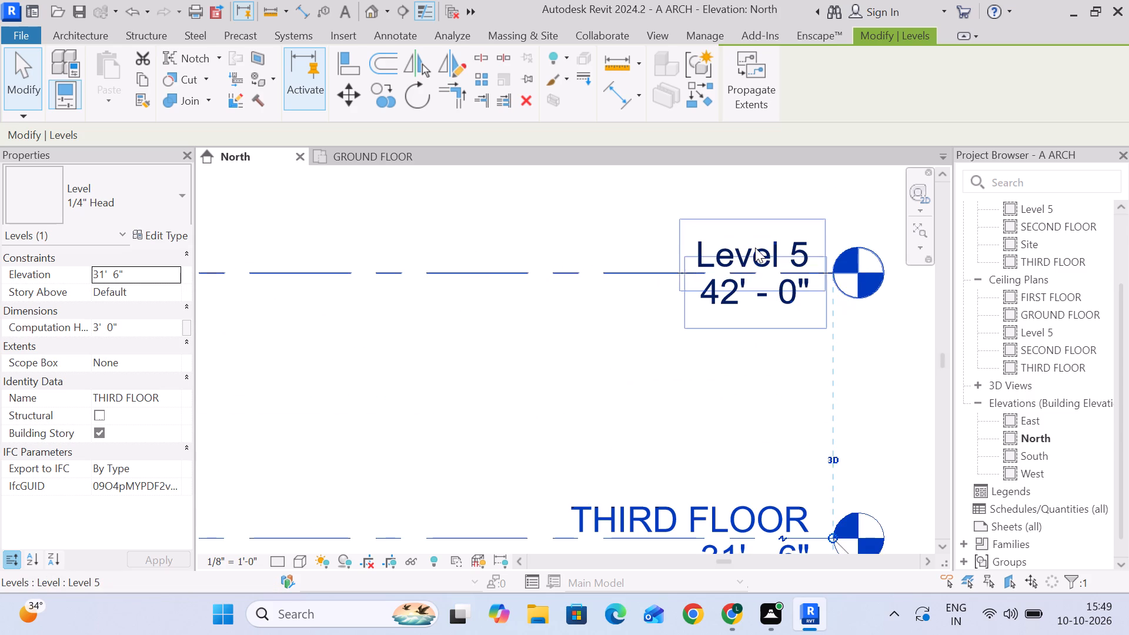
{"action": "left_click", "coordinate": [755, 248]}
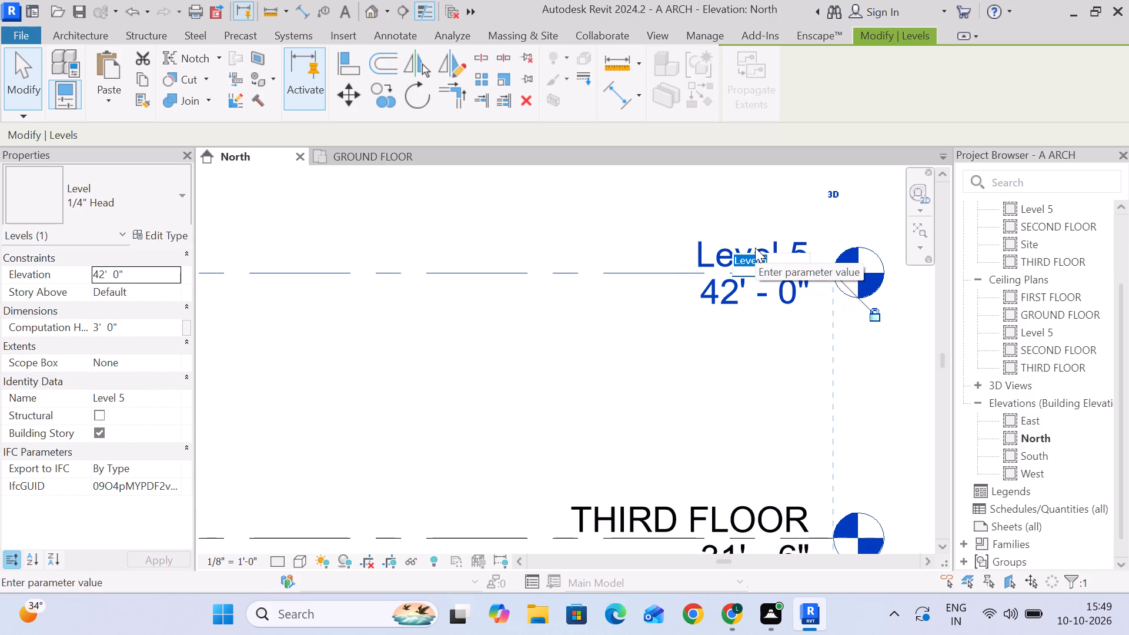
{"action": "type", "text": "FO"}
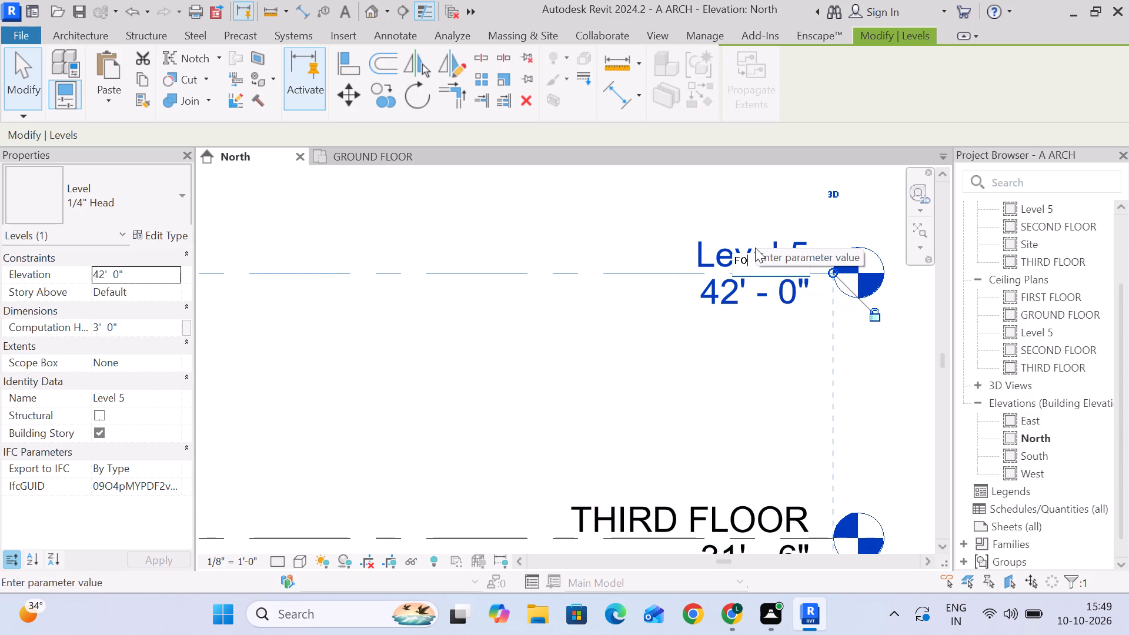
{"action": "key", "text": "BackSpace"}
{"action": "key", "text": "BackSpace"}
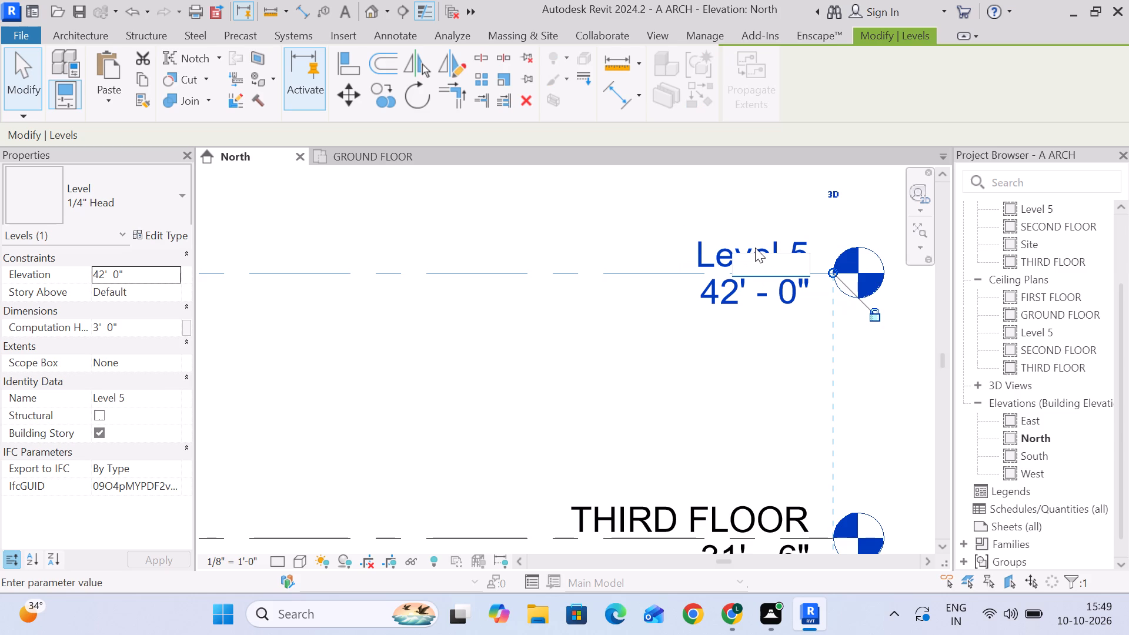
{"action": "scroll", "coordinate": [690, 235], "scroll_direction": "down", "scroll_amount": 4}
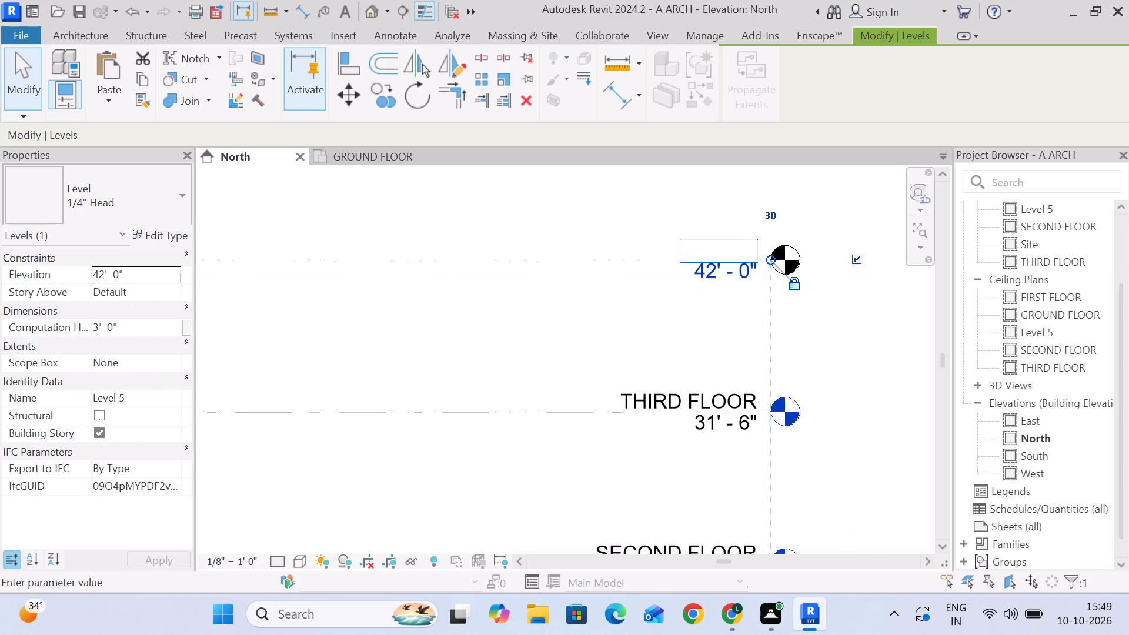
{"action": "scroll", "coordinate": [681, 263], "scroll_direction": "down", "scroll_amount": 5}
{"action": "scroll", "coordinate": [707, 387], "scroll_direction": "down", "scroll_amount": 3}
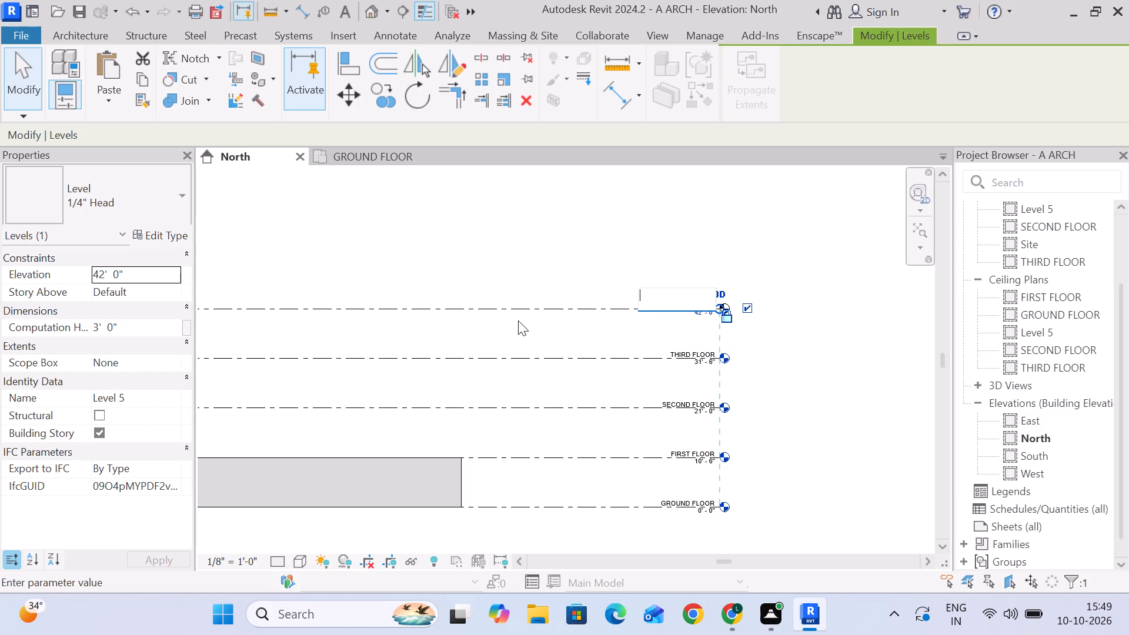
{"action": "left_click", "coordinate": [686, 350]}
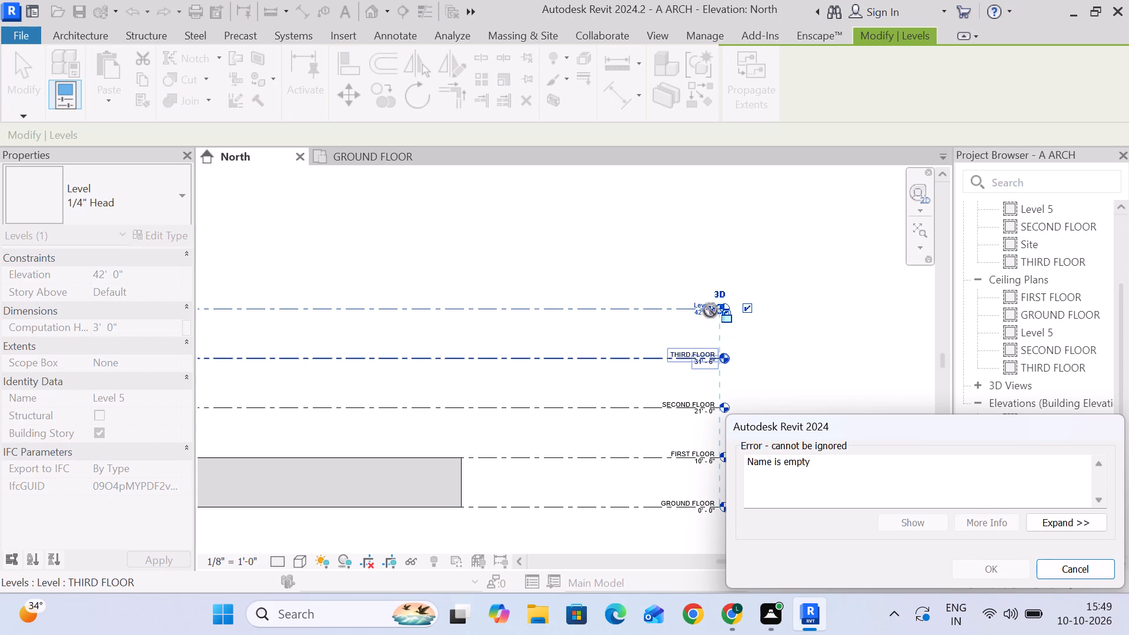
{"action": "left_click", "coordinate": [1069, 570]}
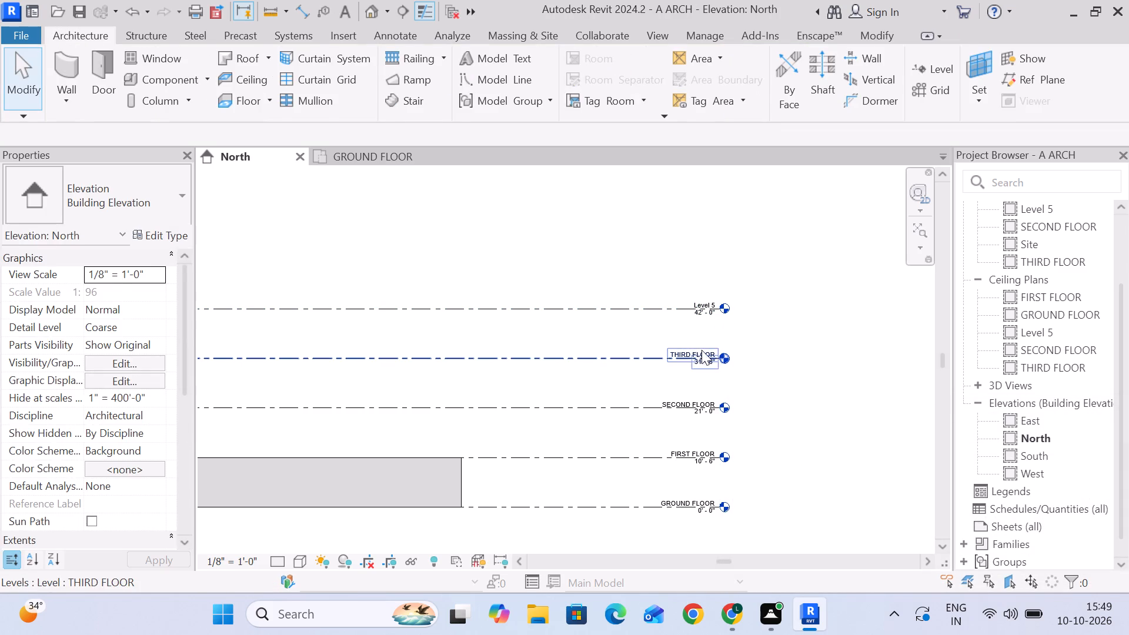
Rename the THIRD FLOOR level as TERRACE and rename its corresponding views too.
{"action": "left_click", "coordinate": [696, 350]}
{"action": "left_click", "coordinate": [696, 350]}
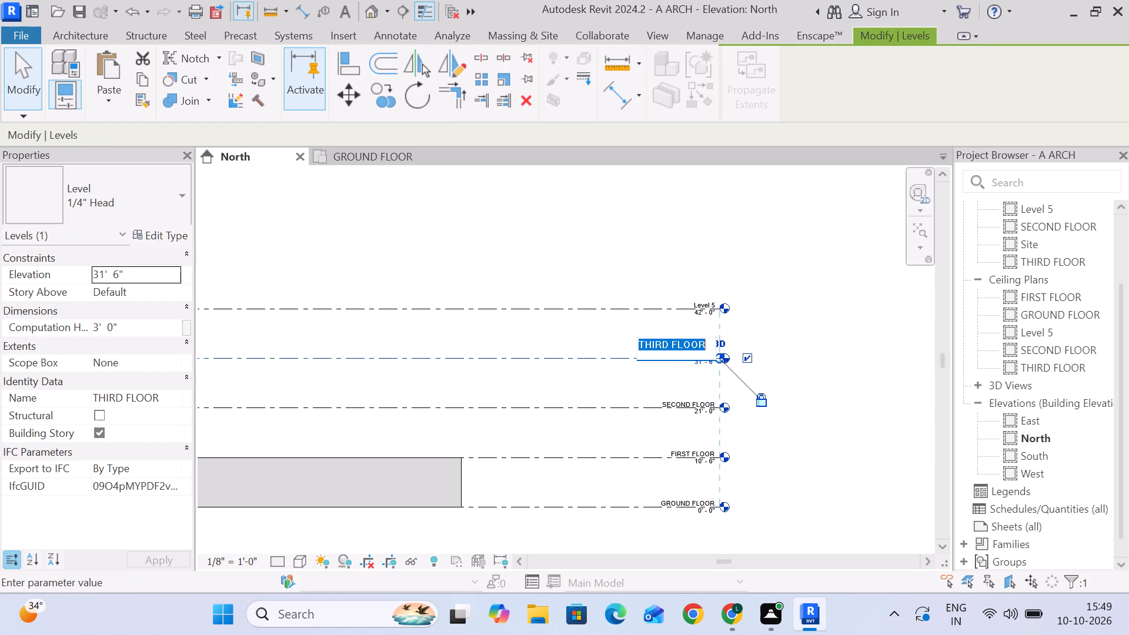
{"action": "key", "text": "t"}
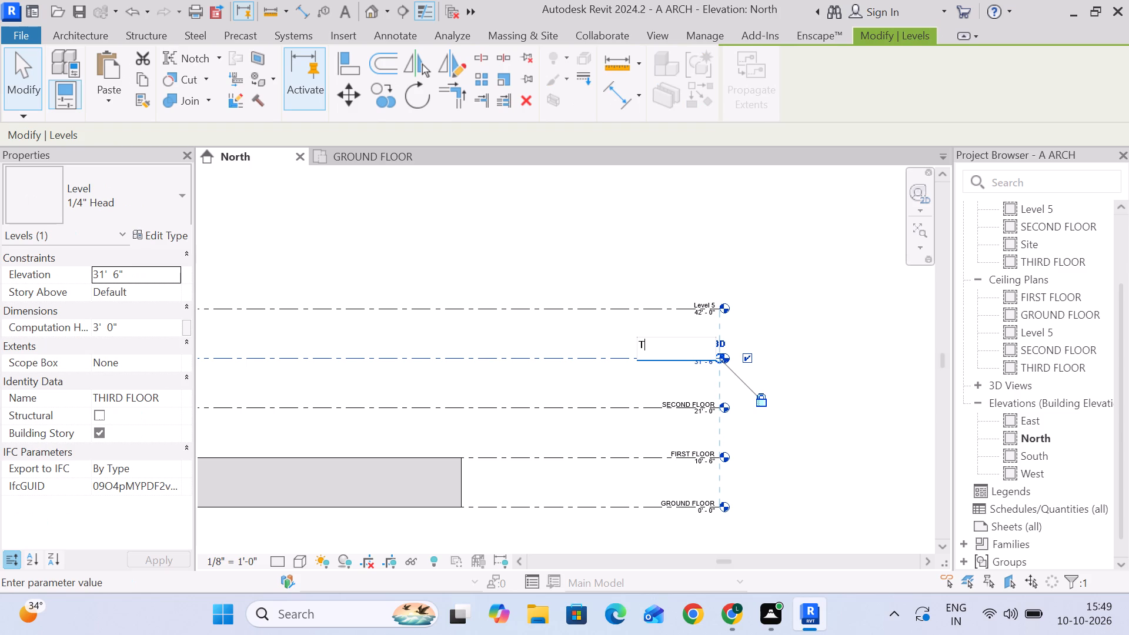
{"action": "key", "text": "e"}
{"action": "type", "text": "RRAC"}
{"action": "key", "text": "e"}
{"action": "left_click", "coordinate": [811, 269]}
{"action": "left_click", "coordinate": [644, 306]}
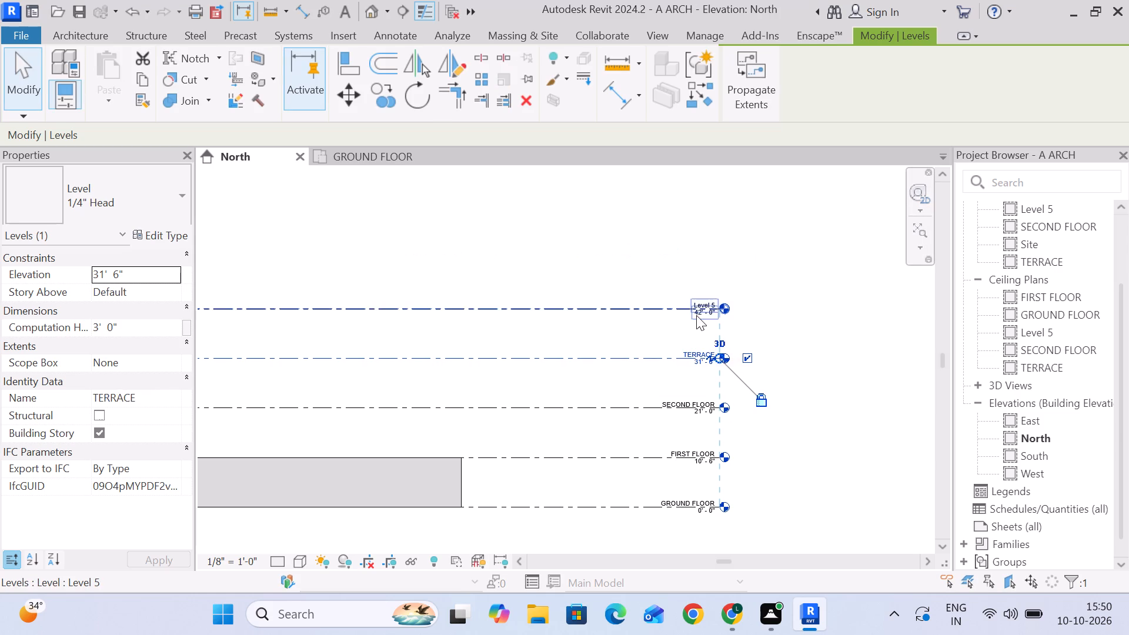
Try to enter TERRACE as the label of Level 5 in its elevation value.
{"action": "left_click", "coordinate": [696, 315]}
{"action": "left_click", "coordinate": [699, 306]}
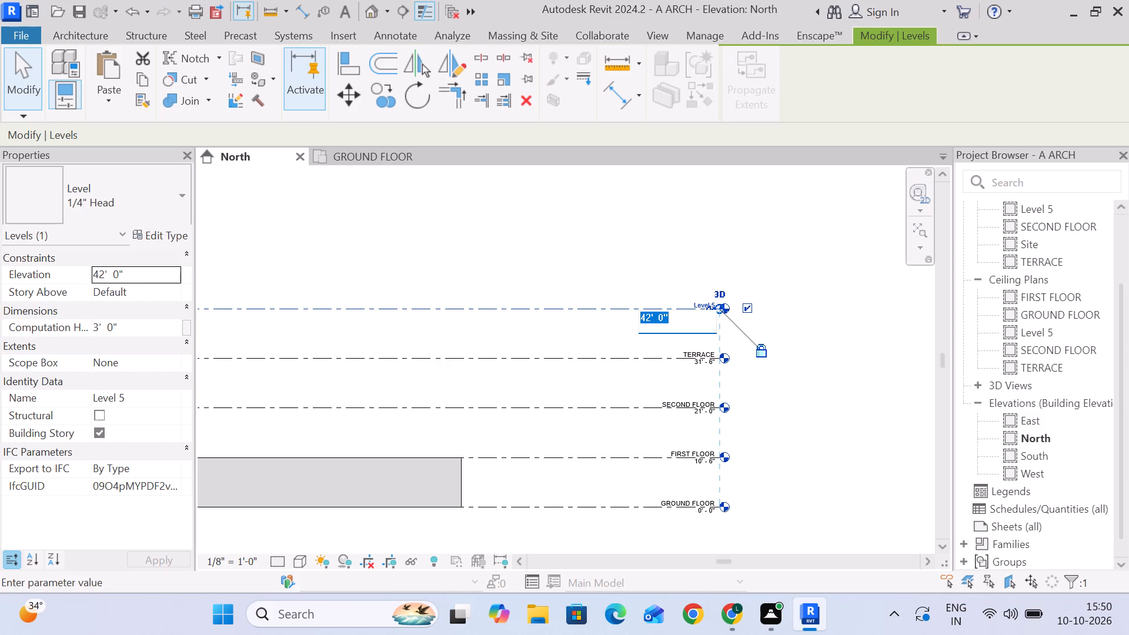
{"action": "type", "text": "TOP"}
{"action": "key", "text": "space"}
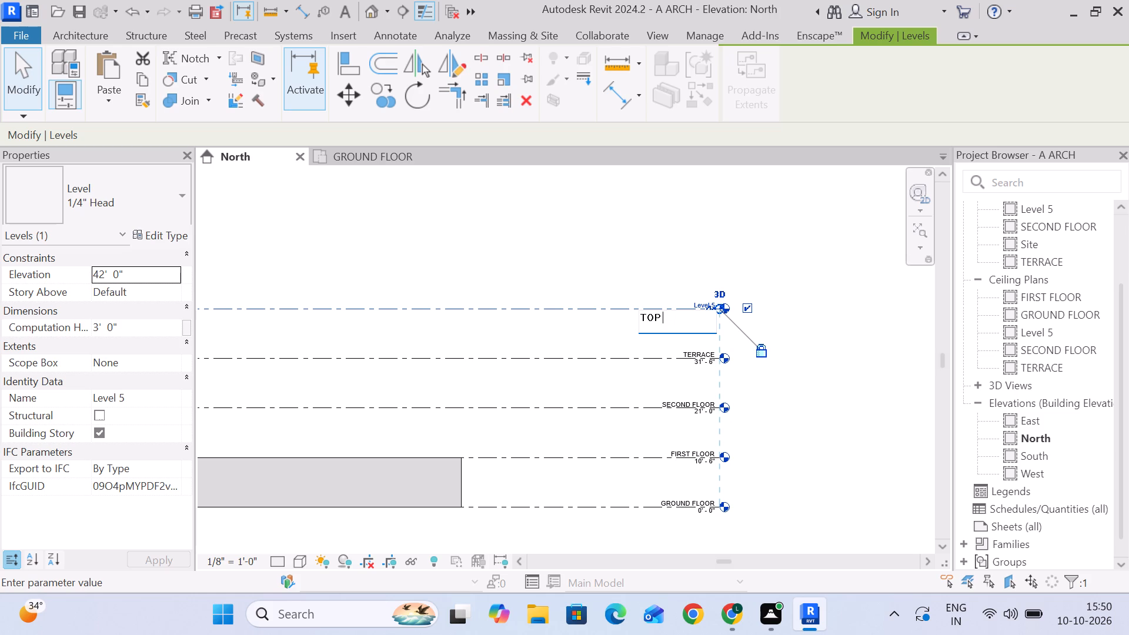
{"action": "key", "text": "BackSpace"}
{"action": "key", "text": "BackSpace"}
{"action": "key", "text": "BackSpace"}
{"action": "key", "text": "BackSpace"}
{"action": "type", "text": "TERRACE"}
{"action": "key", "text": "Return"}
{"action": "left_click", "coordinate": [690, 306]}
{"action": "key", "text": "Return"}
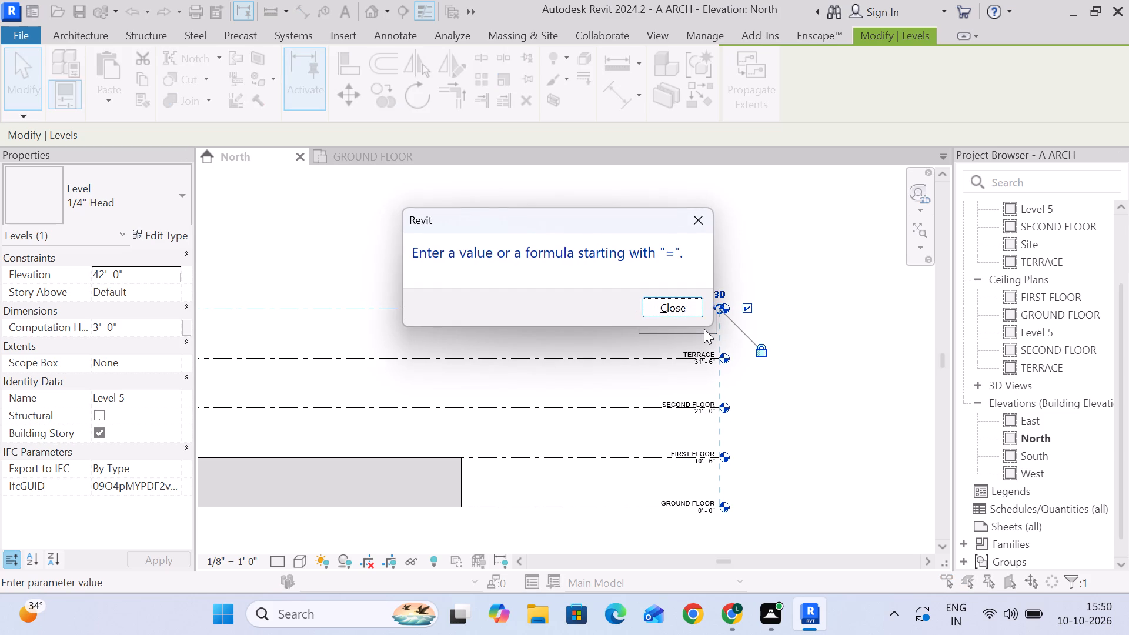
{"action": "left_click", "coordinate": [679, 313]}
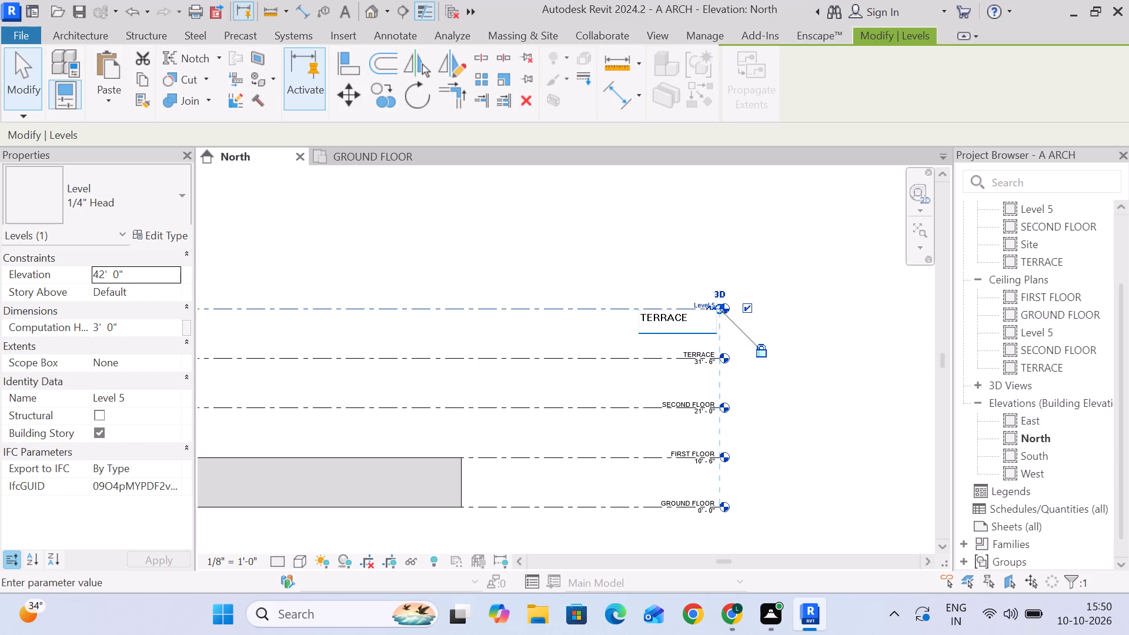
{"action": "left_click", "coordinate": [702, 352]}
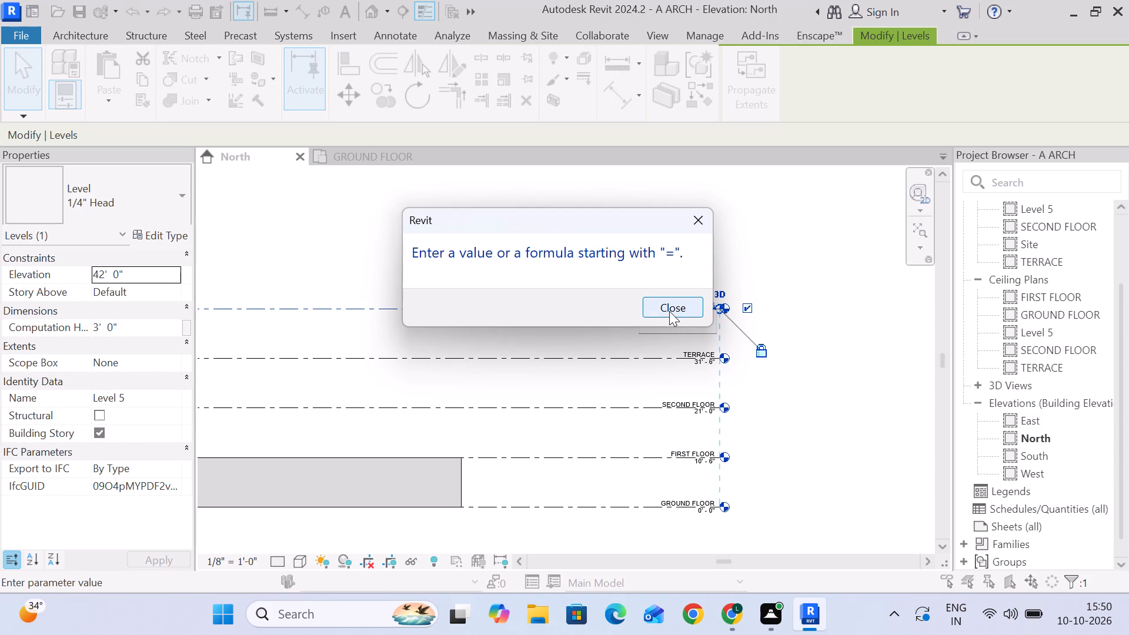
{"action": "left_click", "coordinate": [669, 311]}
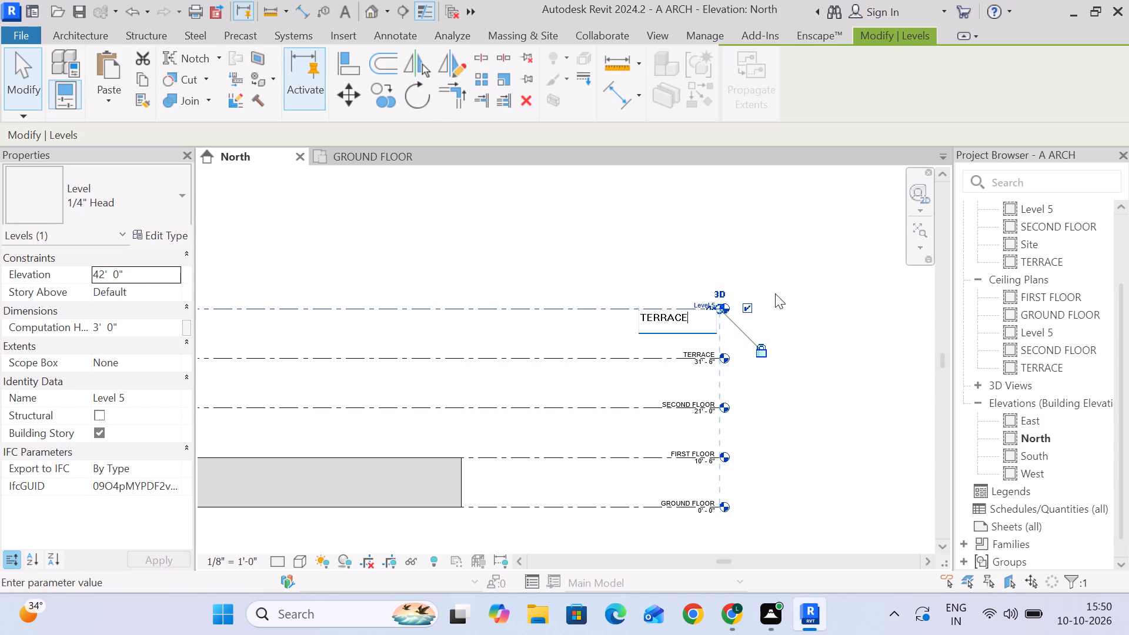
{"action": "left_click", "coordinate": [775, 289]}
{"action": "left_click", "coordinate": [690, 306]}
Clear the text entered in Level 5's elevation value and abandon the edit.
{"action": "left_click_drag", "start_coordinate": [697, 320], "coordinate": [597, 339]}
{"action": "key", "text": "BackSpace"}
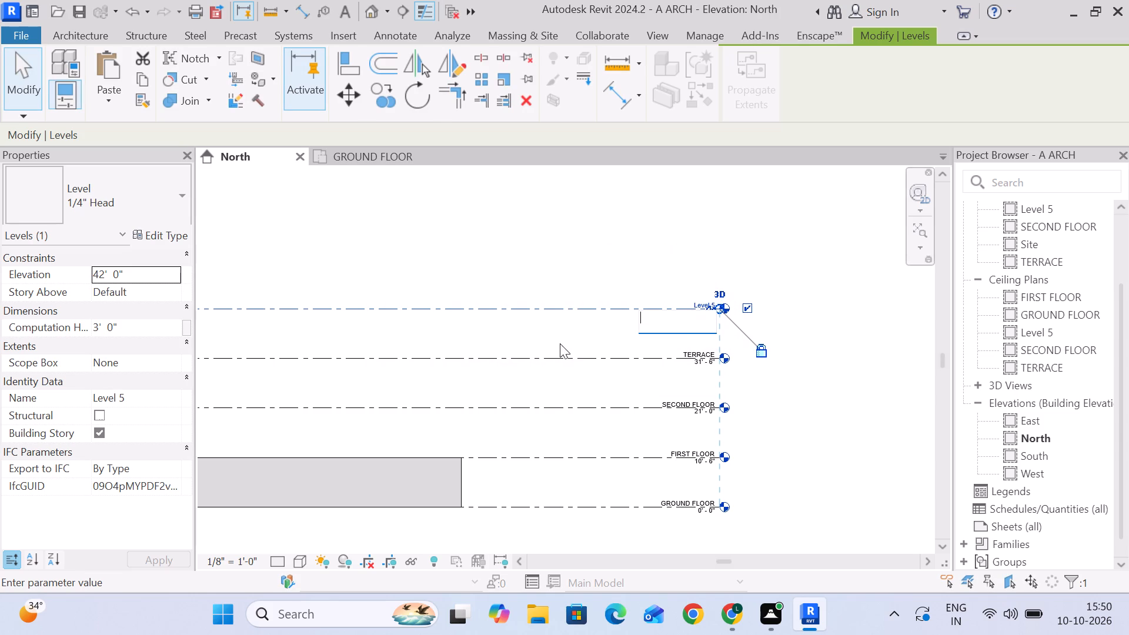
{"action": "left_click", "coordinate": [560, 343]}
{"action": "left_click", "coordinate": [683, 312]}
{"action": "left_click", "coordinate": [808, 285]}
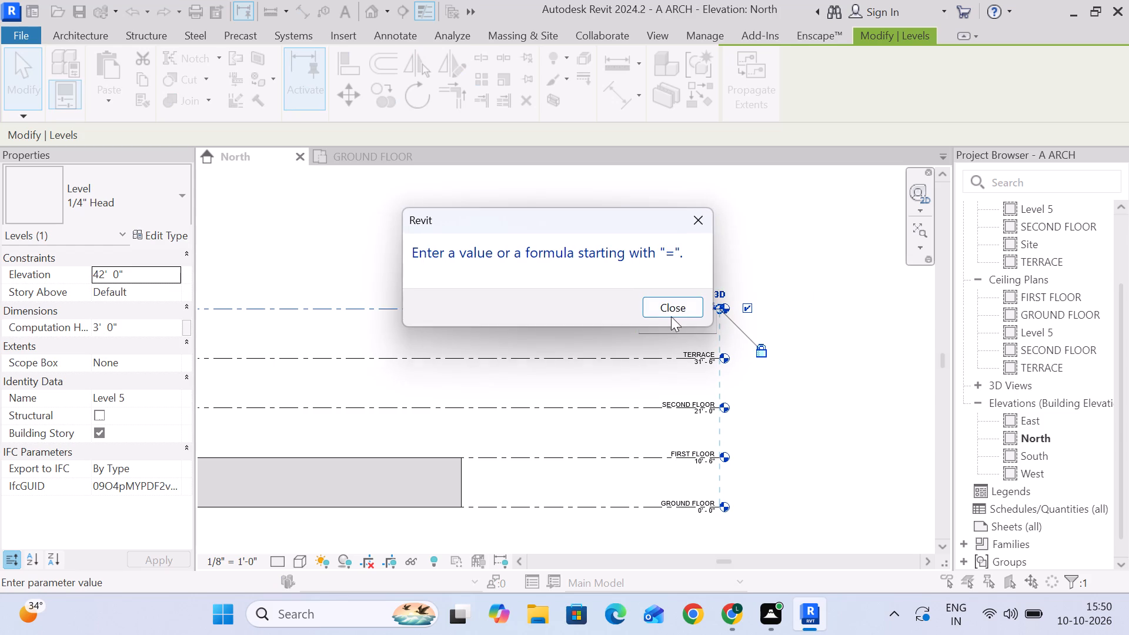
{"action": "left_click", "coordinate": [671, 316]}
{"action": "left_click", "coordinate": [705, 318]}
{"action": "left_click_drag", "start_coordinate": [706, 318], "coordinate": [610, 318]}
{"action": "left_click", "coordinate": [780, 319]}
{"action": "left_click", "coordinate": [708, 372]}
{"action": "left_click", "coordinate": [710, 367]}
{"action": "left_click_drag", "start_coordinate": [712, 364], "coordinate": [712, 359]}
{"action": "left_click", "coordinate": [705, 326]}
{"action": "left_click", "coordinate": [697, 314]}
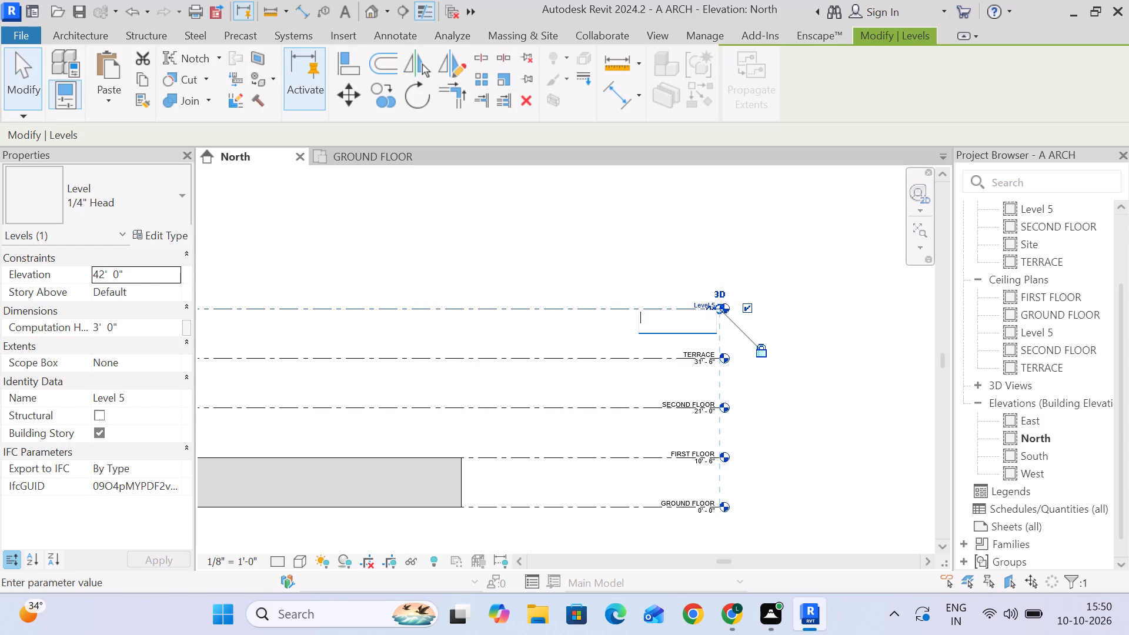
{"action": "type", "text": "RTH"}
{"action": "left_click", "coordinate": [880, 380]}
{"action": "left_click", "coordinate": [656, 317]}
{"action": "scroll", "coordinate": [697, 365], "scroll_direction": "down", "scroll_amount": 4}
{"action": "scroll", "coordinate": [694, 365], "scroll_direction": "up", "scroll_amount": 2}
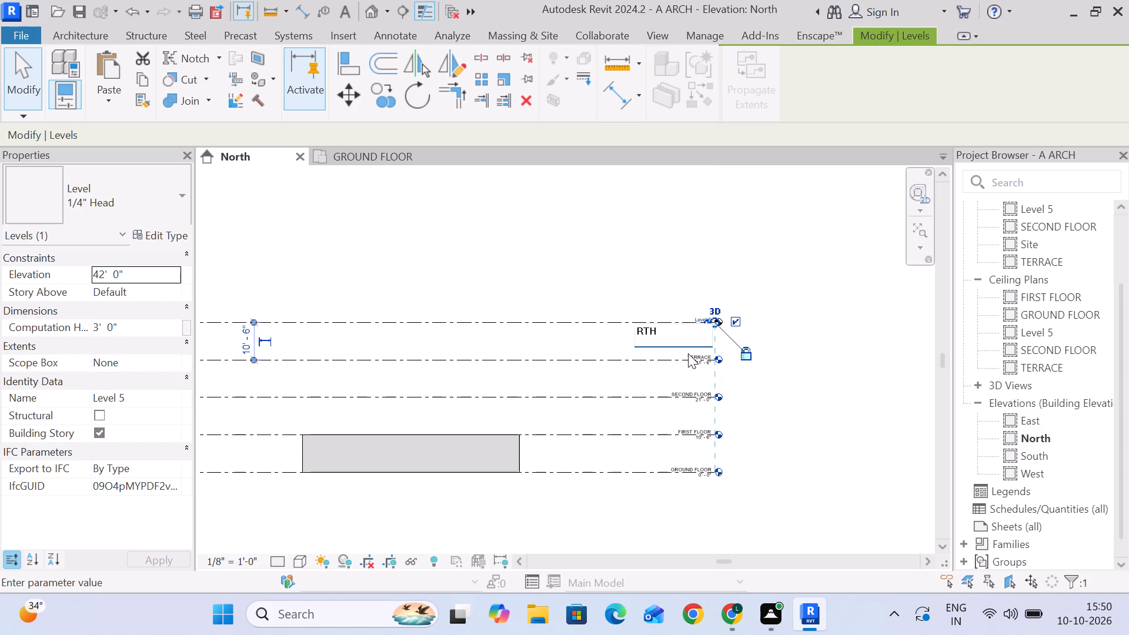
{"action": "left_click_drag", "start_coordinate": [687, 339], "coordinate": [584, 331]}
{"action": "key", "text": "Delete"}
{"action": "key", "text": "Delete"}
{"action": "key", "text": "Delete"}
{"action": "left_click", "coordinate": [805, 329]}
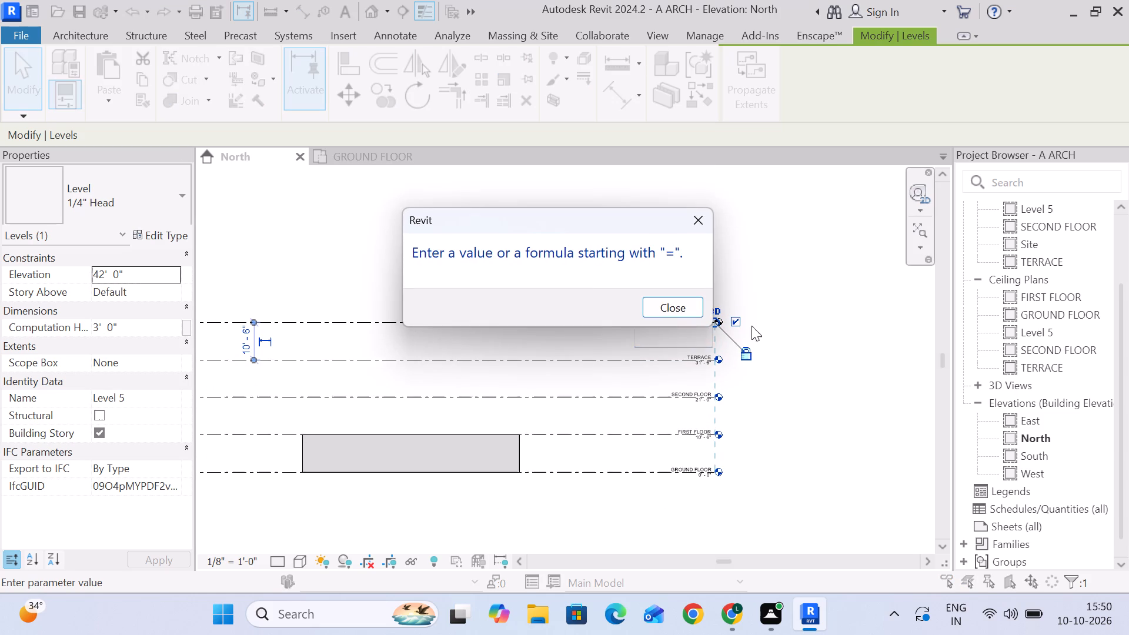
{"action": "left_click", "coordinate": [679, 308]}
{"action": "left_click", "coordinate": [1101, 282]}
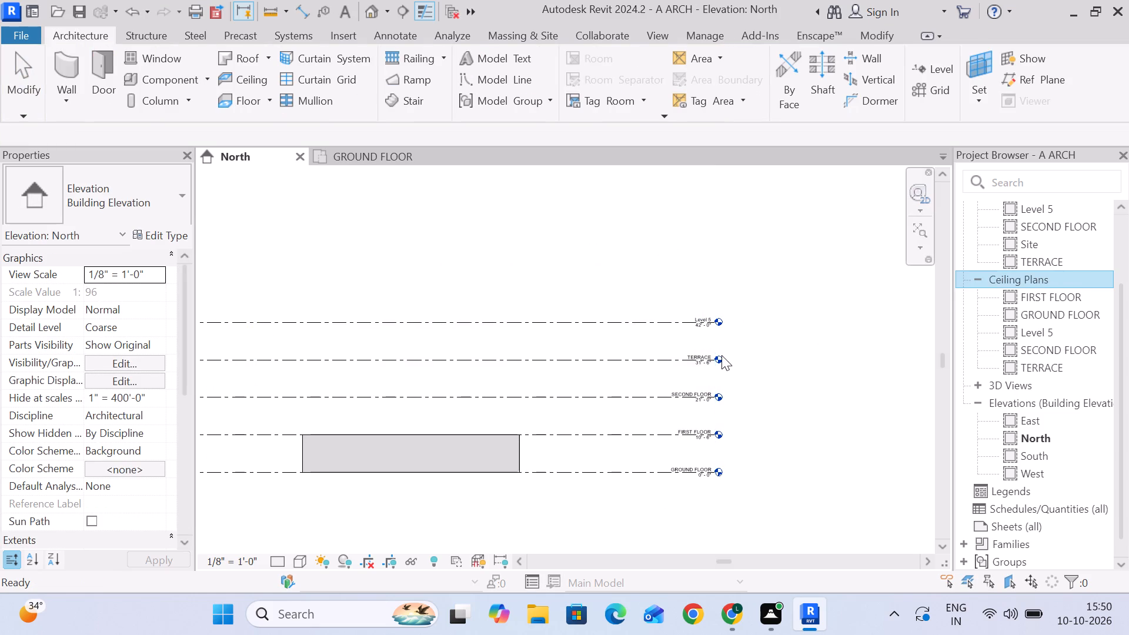
Rename the level directly below Level 5 as THIRD FLOOR and rename its corresponding views too.
{"action": "scroll", "coordinate": [701, 360], "scroll_direction": "up", "scroll_amount": 5}
{"action": "double_click", "coordinate": [699, 349]}
{"action": "left_click", "coordinate": [704, 348]}
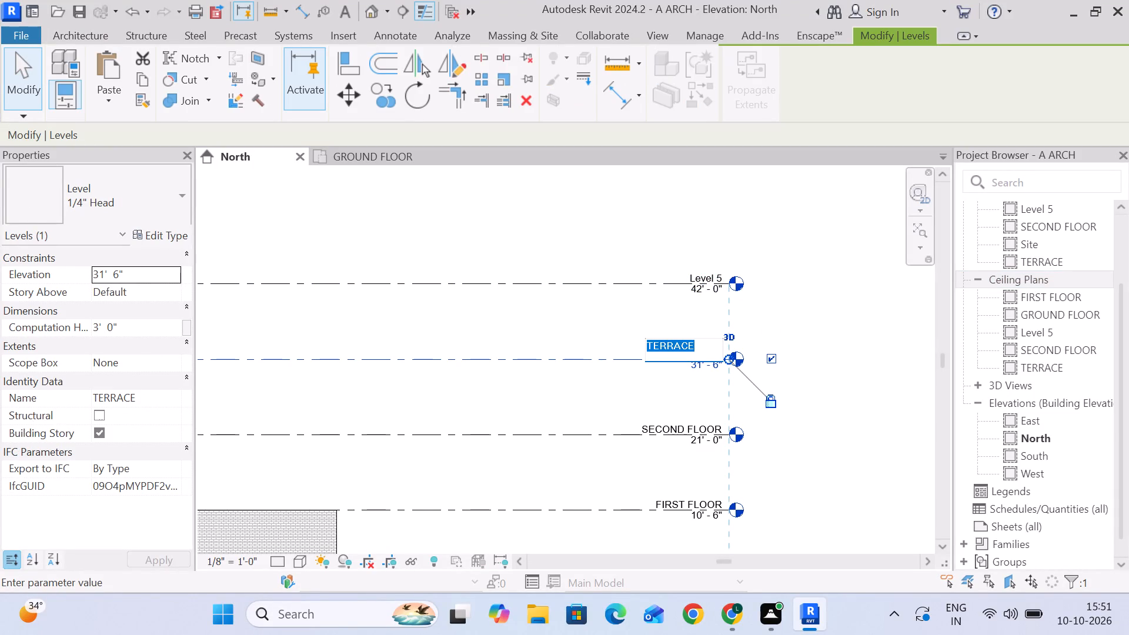
{"action": "type", "text": "THIRD FLOOR"}
{"action": "key", "text": "Return"}
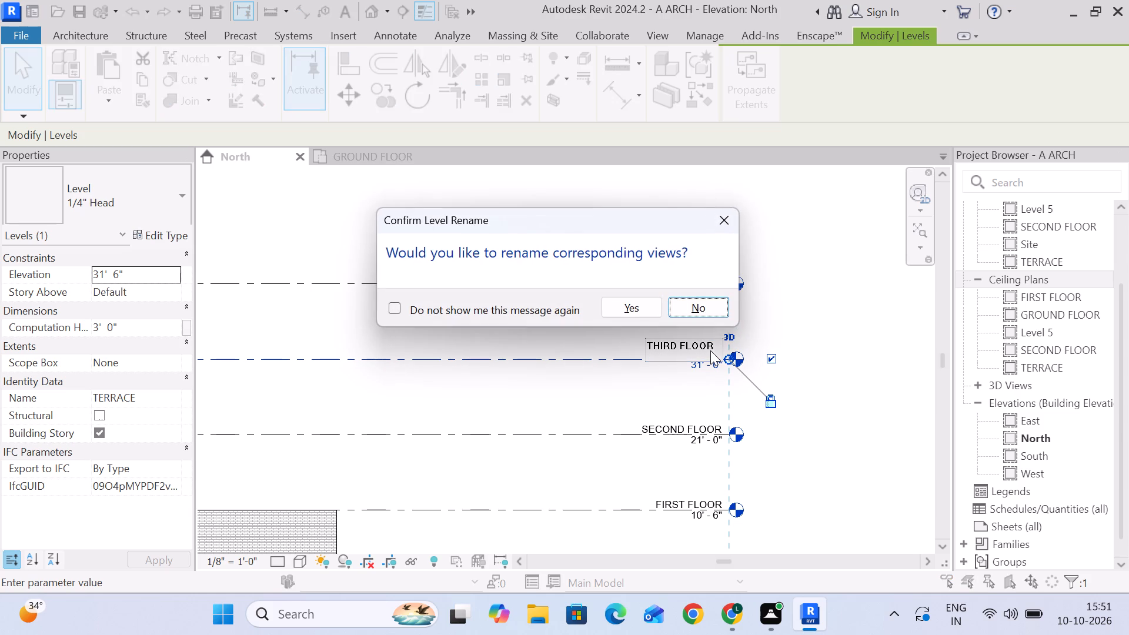
{"action": "left_click", "coordinate": [644, 309]}
Rename Level 5 as TERRACE and rename its corresponding views too.
{"action": "left_click", "coordinate": [711, 265]}
{"action": "double_click", "coordinate": [711, 273]}
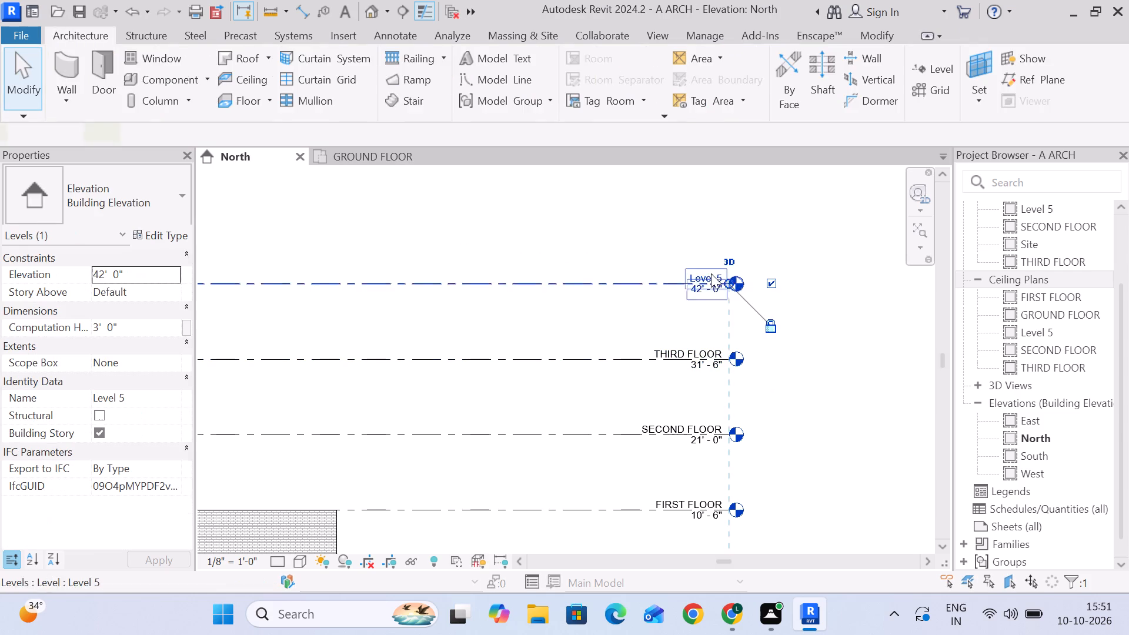
{"action": "left_click_drag", "start_coordinate": [713, 293], "coordinate": [717, 279]}
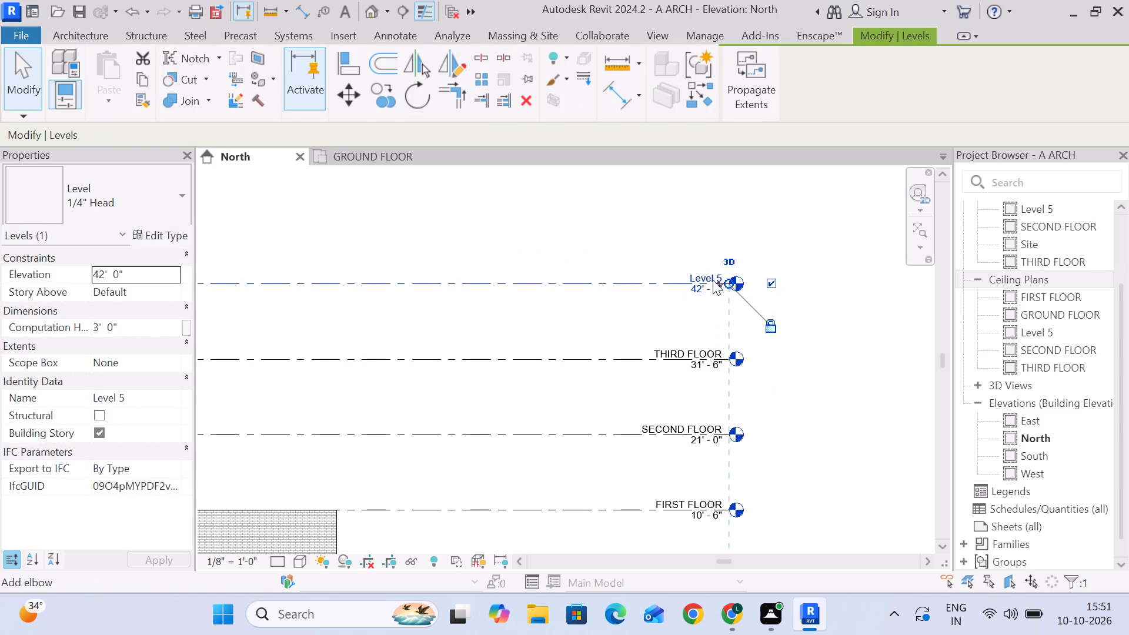
{"action": "left_click", "coordinate": [712, 273]}
{"action": "left_click_drag", "start_coordinate": [712, 296], "coordinate": [716, 286]}
{"action": "left_click", "coordinate": [703, 276]}
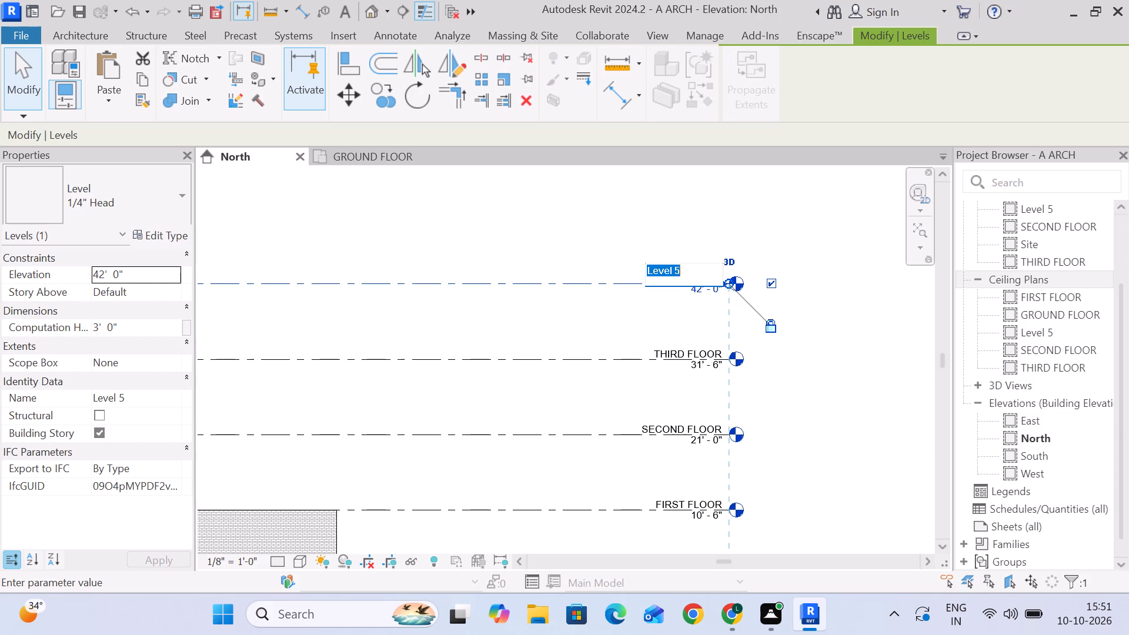
{"action": "key", "text": "t"}
{"action": "type", "text": "ERRACE"}
{"action": "key", "text": "Return"}
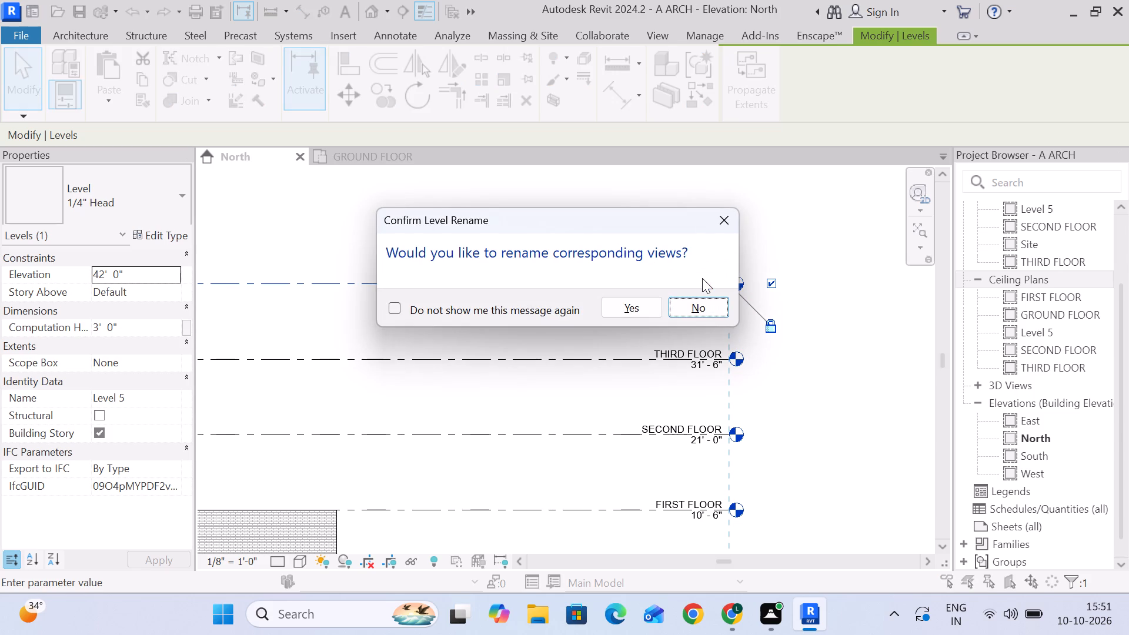
{"action": "left_click", "coordinate": [614, 310]}
{"action": "left_click", "coordinate": [881, 202]}
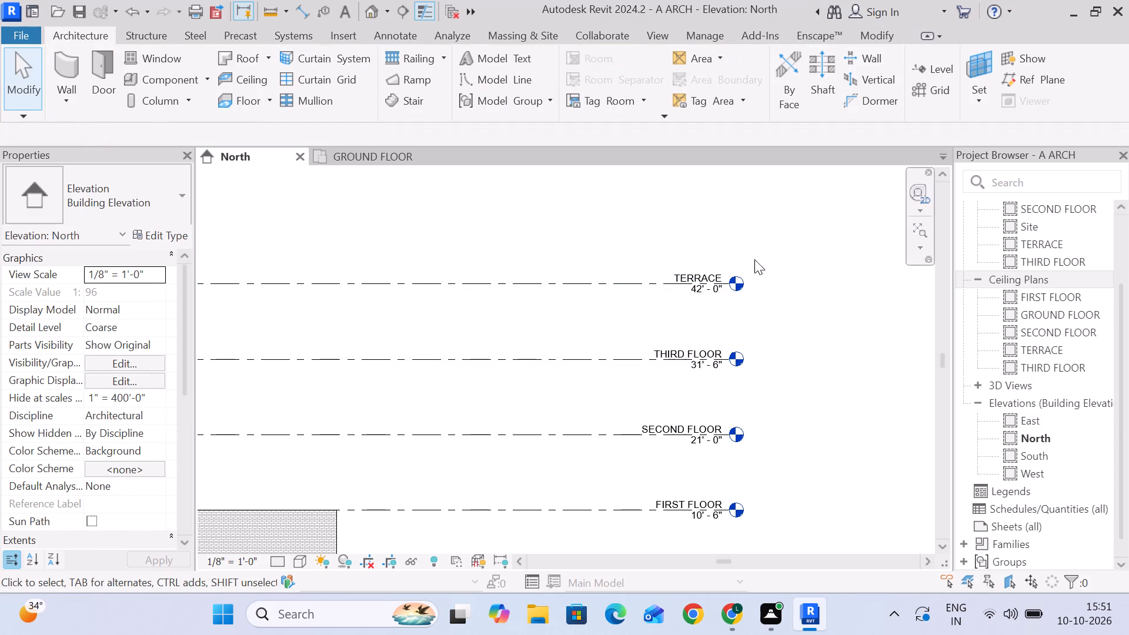
Examine the full stack of named levels and the wall in the North elevation.
{"action": "scroll", "coordinate": [721, 300], "scroll_direction": "down", "scroll_amount": 4}
{"action": "middle_click_drag", "start_coordinate": [731, 319], "coordinate": [807, 259]}
{"action": "middle_click_drag", "start_coordinate": [469, 409], "coordinate": [639, 439]}
{"action": "middle_click_drag", "start_coordinate": [638, 439], "coordinate": [562, 420]}
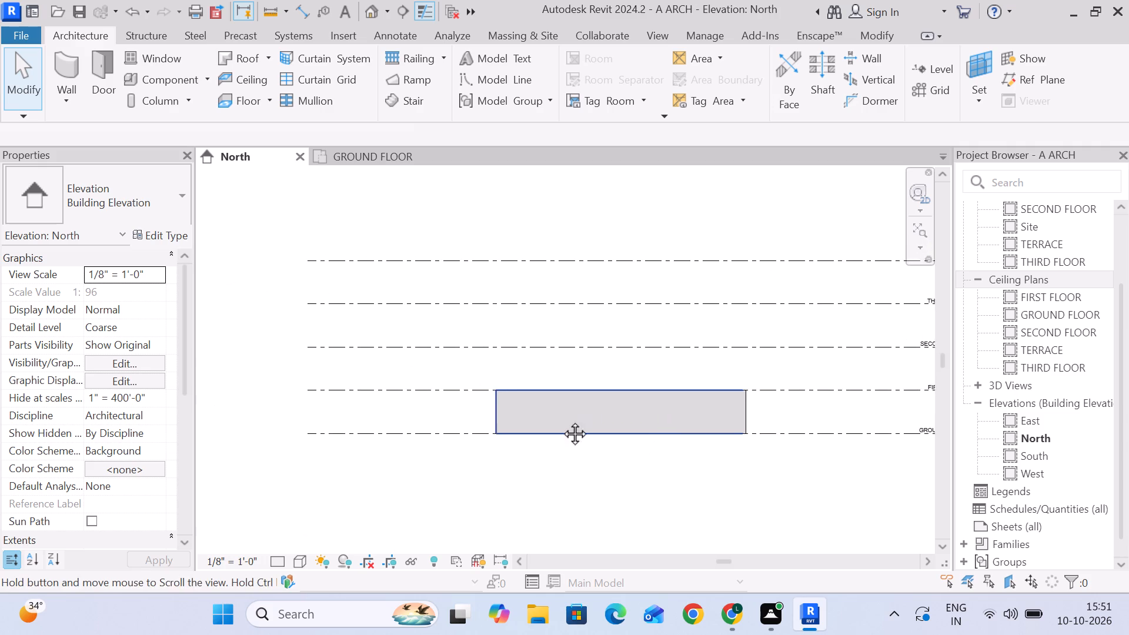
{"action": "middle_click_drag", "start_coordinate": [562, 420], "coordinate": [465, 400]}
{"action": "scroll", "coordinate": [467, 400], "scroll_direction": "down", "scroll_amount": 1}
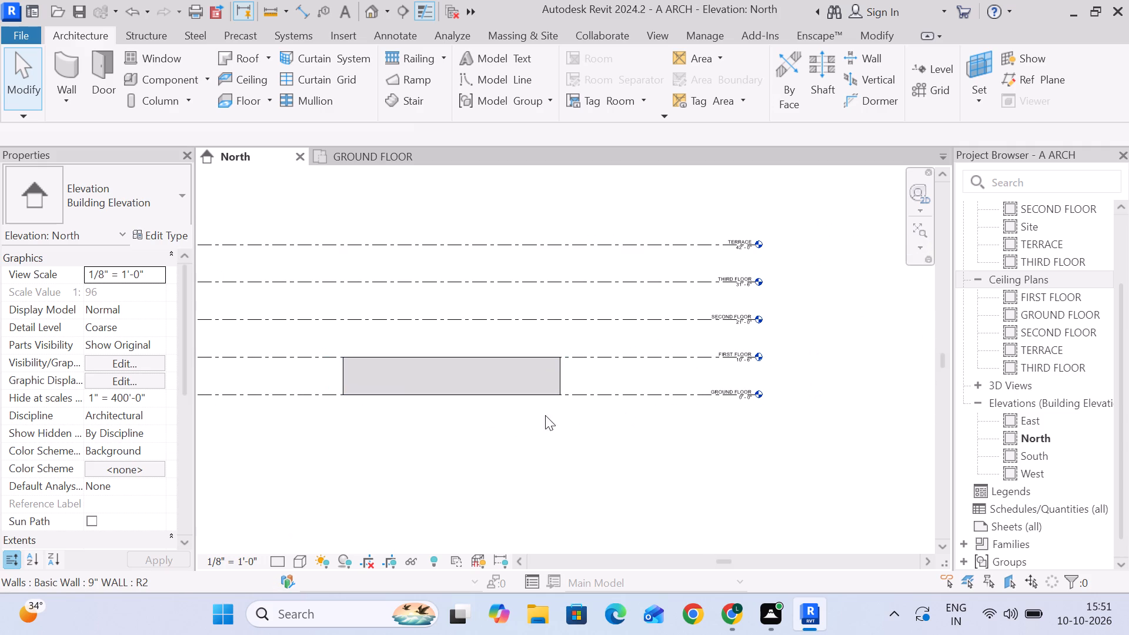
{"action": "middle_click", "coordinate": [543, 430]}
{"action": "scroll", "coordinate": [456, 449], "scroll_direction": "down", "scroll_amount": 3}
{"action": "middle_click_drag", "start_coordinate": [451, 444], "coordinate": [555, 433]}
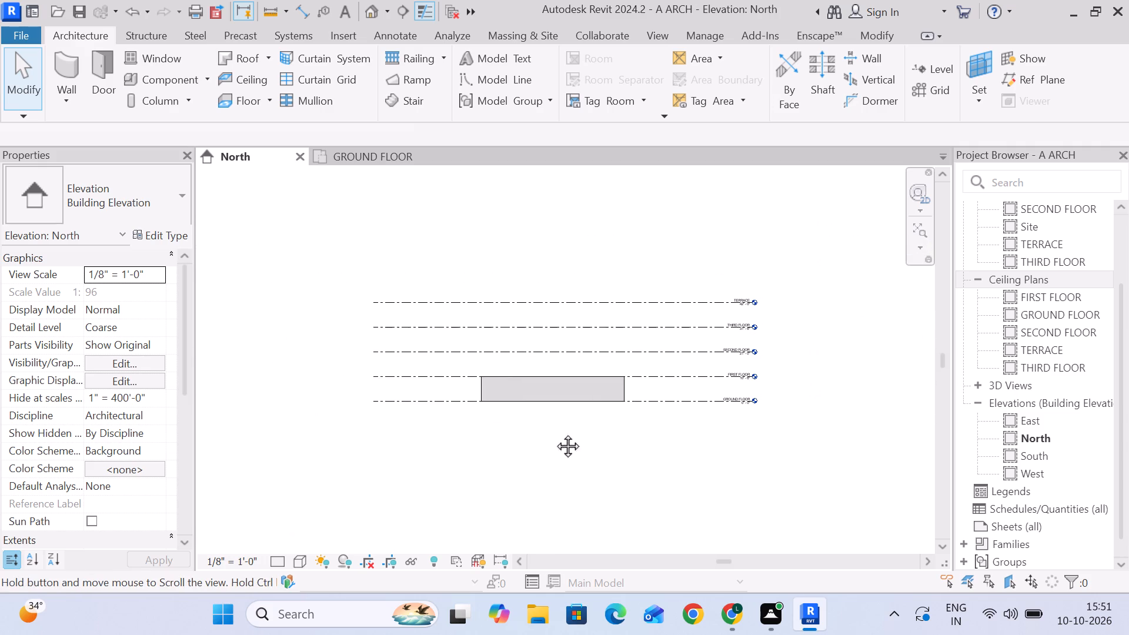
Switch to the GROUND FLOOR plan and examine the rectangular wall layout and its surrounding elevation markers.
{"action": "middle_click_drag", "start_coordinate": [555, 433], "coordinate": [559, 435]}
{"action": "scroll", "coordinate": [625, 400], "scroll_direction": "up", "scroll_amount": 3}
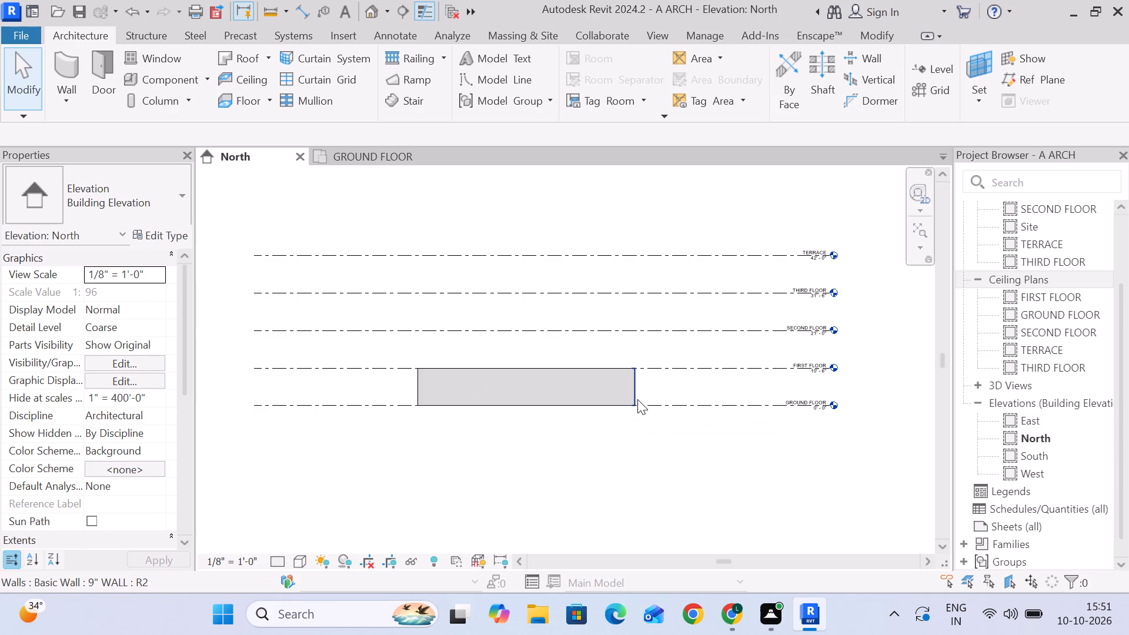
{"action": "left_click", "coordinate": [375, 156]}
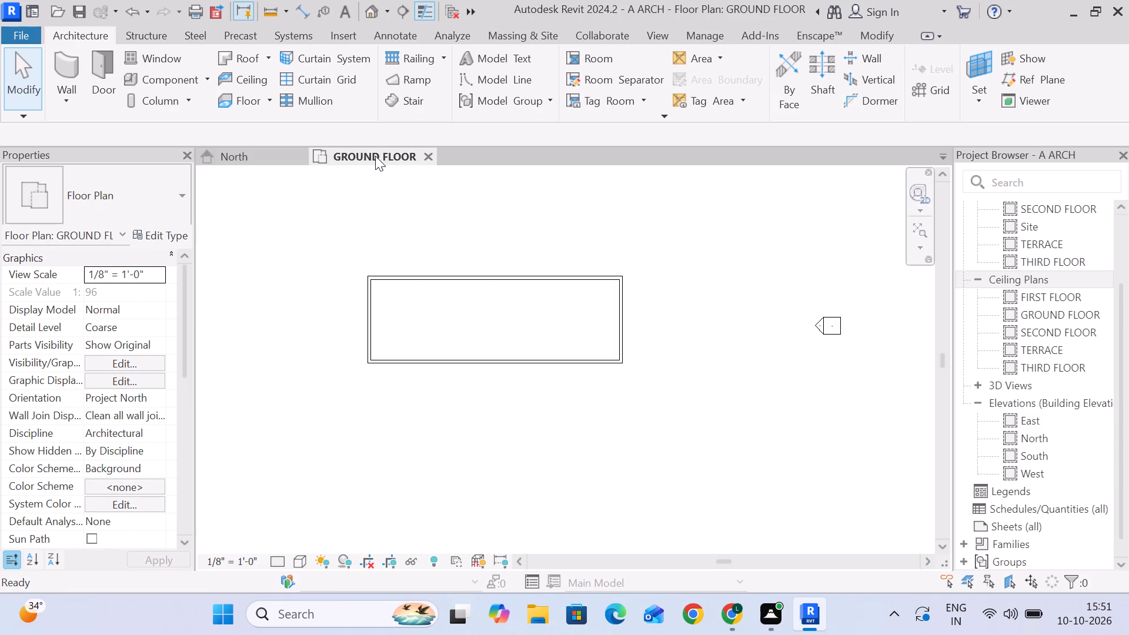
{"action": "scroll", "coordinate": [518, 272], "scroll_direction": "down", "scroll_amount": 9}
{"action": "scroll", "coordinate": [503, 289], "scroll_direction": "up", "scroll_amount": 2}
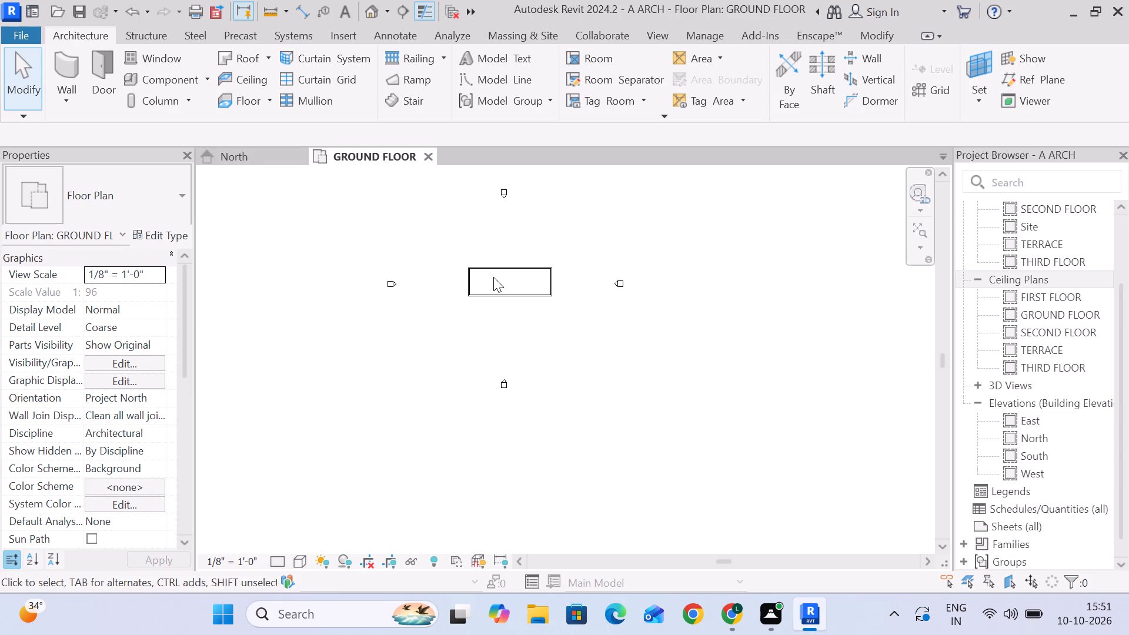
{"action": "middle_click_drag", "start_coordinate": [500, 291], "coordinate": [515, 346]}
{"action": "scroll", "coordinate": [529, 340], "scroll_direction": "up", "scroll_amount": 4}
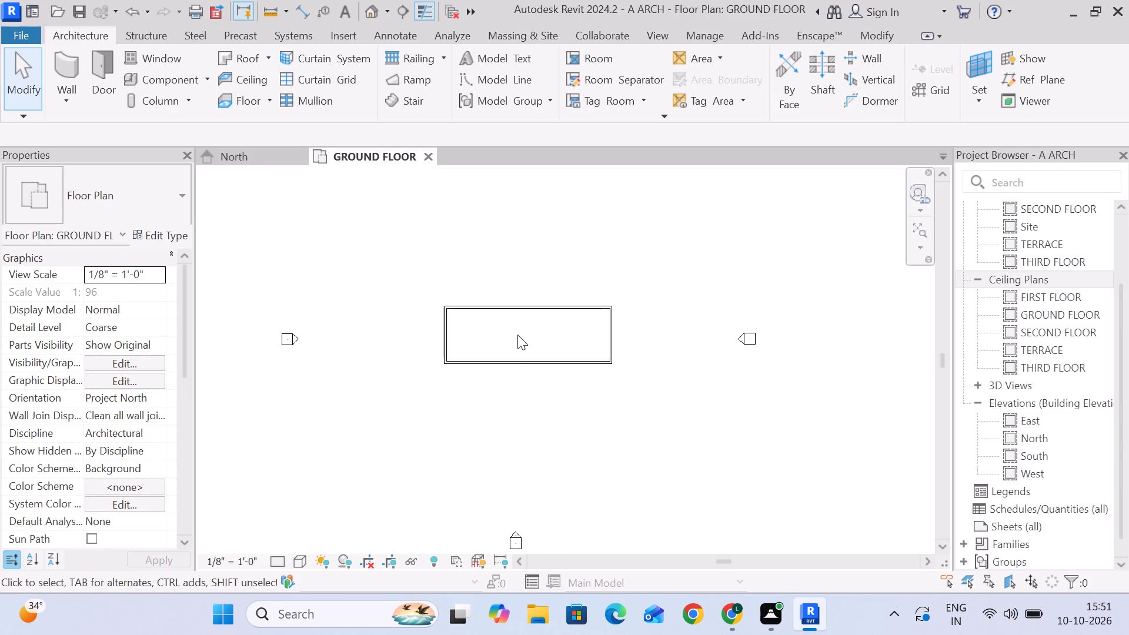
{"action": "scroll", "coordinate": [503, 352], "scroll_direction": "down", "scroll_amount": 2}
{"action": "scroll", "coordinate": [581, 347], "scroll_direction": "up", "scroll_amount": 3}
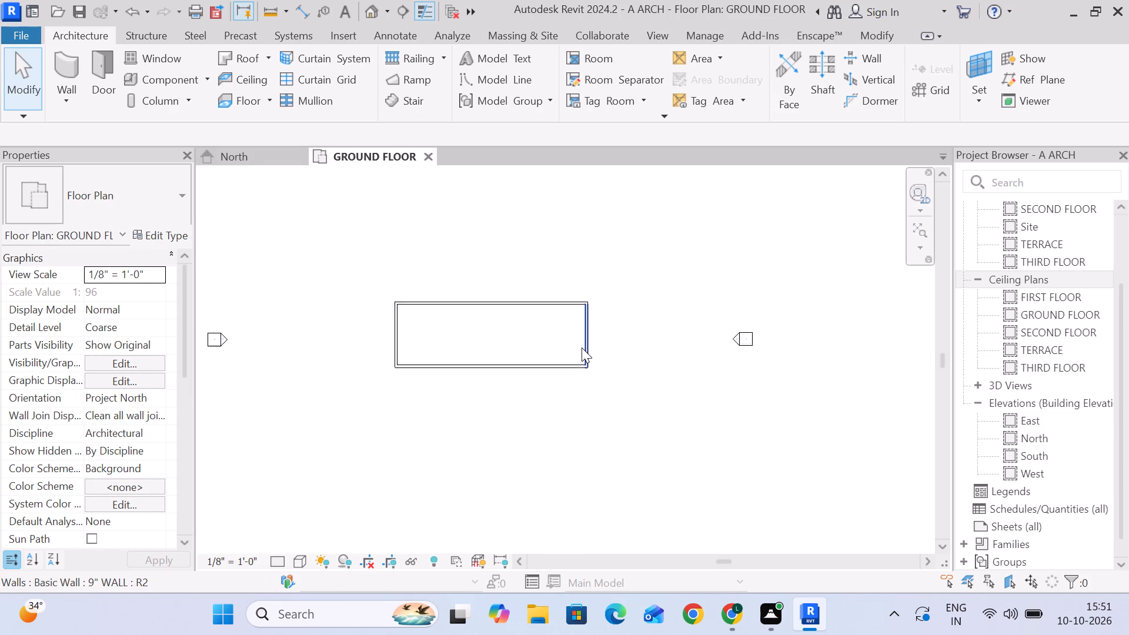
Select all instances of the 9" WALL type in the GROUND FLOOR plan and clear the selection.
{"action": "scroll", "coordinate": [582, 347], "scroll_direction": "up", "scroll_amount": 4}
{"action": "left_click", "coordinate": [585, 349]}
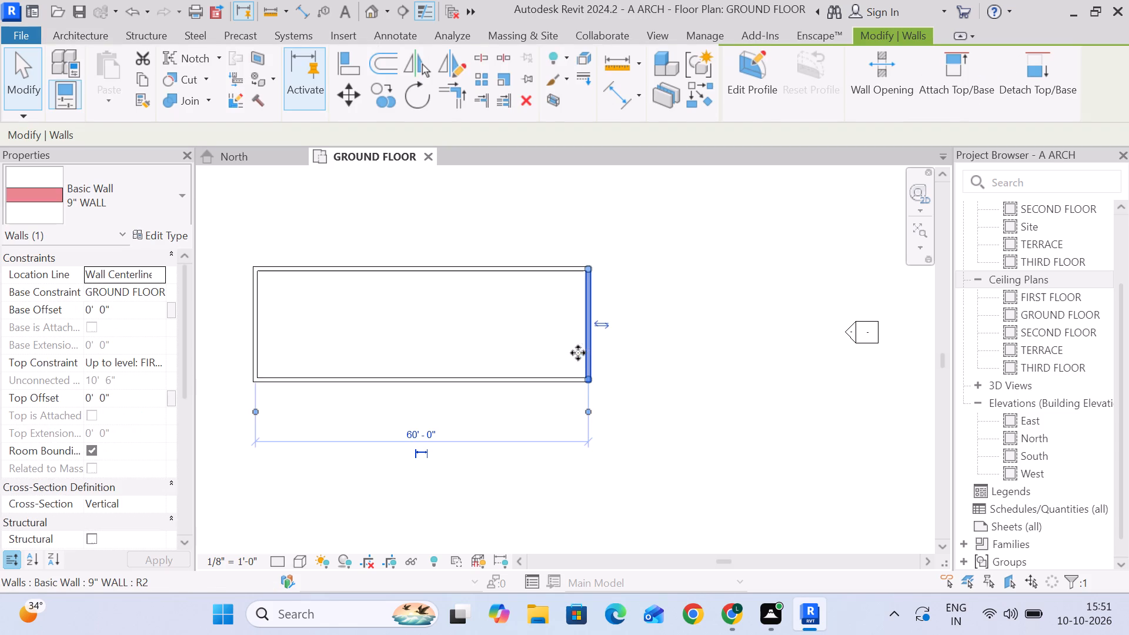
{"action": "type", "text": "SA"}
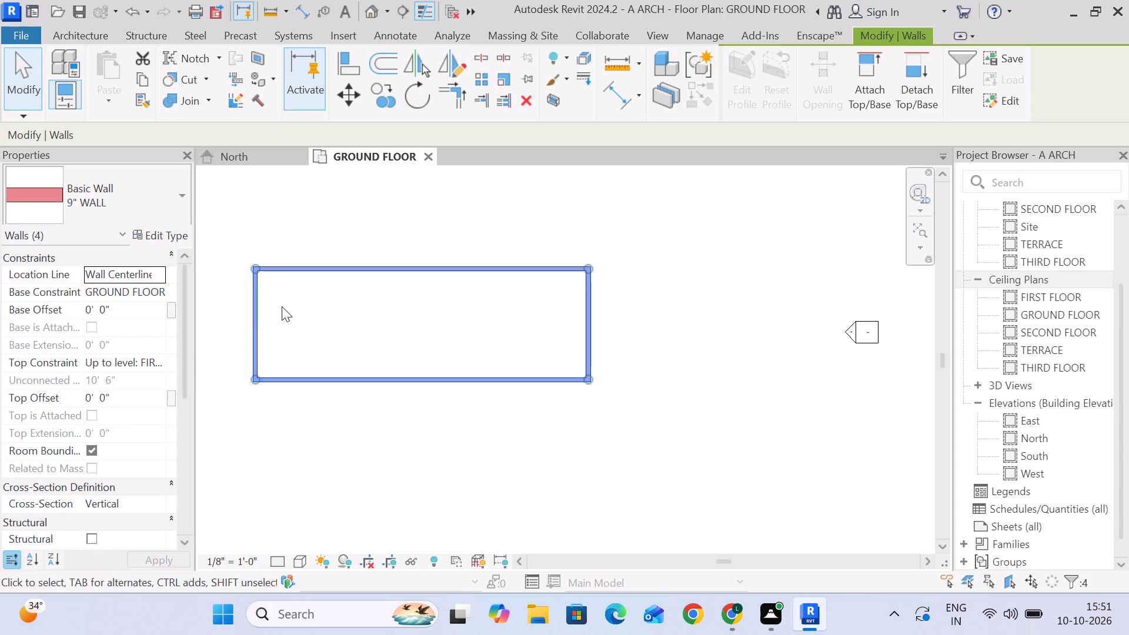
{"action": "left_click", "coordinate": [349, 319]}
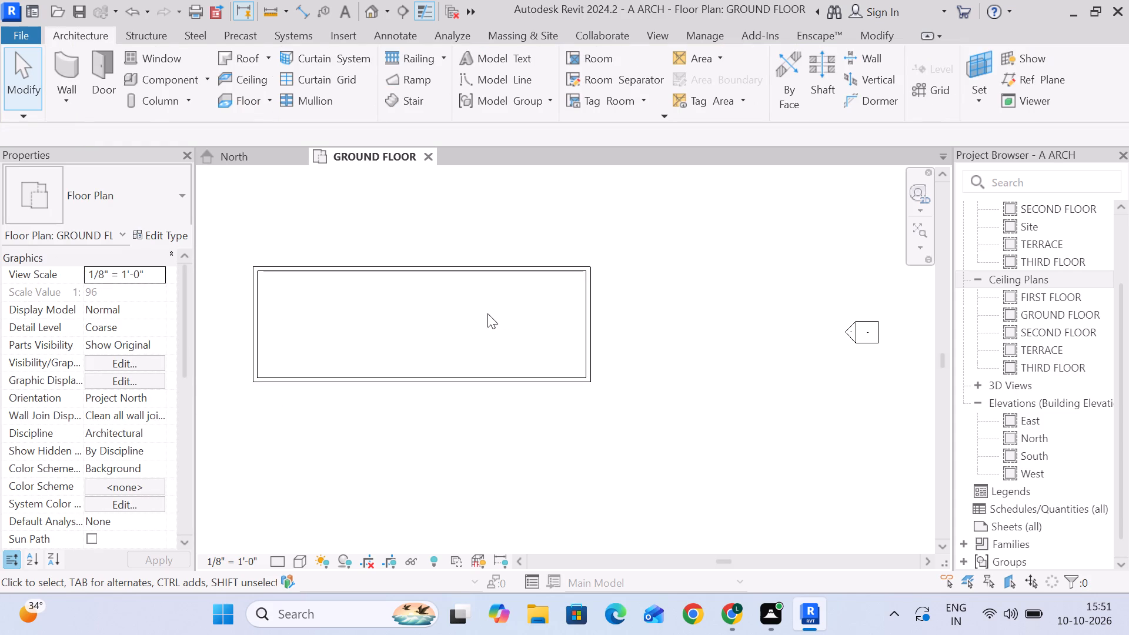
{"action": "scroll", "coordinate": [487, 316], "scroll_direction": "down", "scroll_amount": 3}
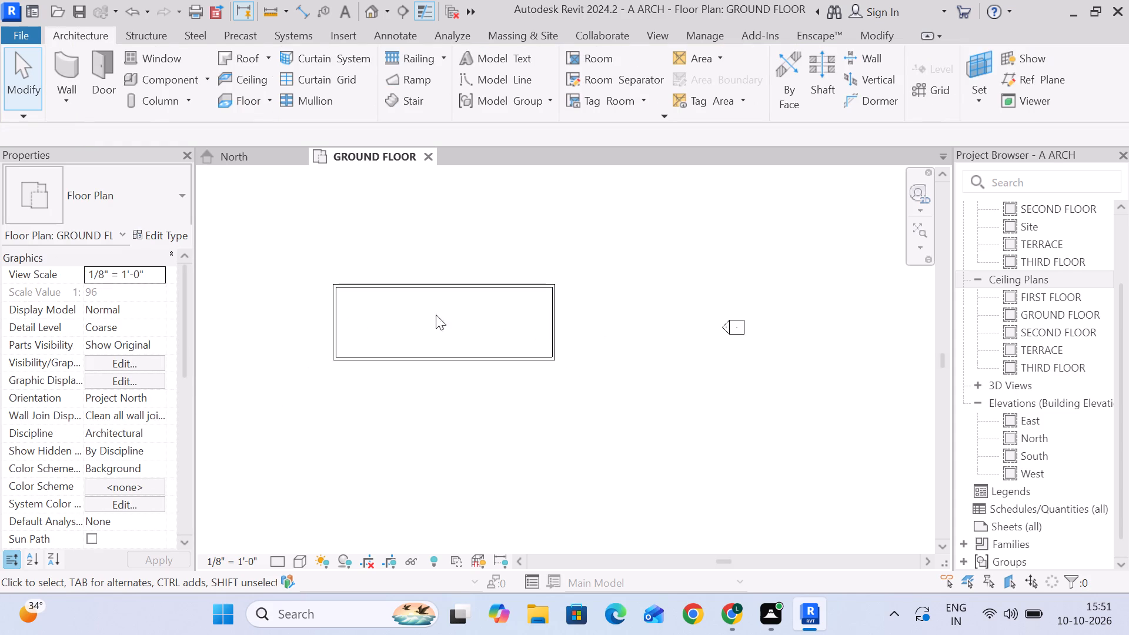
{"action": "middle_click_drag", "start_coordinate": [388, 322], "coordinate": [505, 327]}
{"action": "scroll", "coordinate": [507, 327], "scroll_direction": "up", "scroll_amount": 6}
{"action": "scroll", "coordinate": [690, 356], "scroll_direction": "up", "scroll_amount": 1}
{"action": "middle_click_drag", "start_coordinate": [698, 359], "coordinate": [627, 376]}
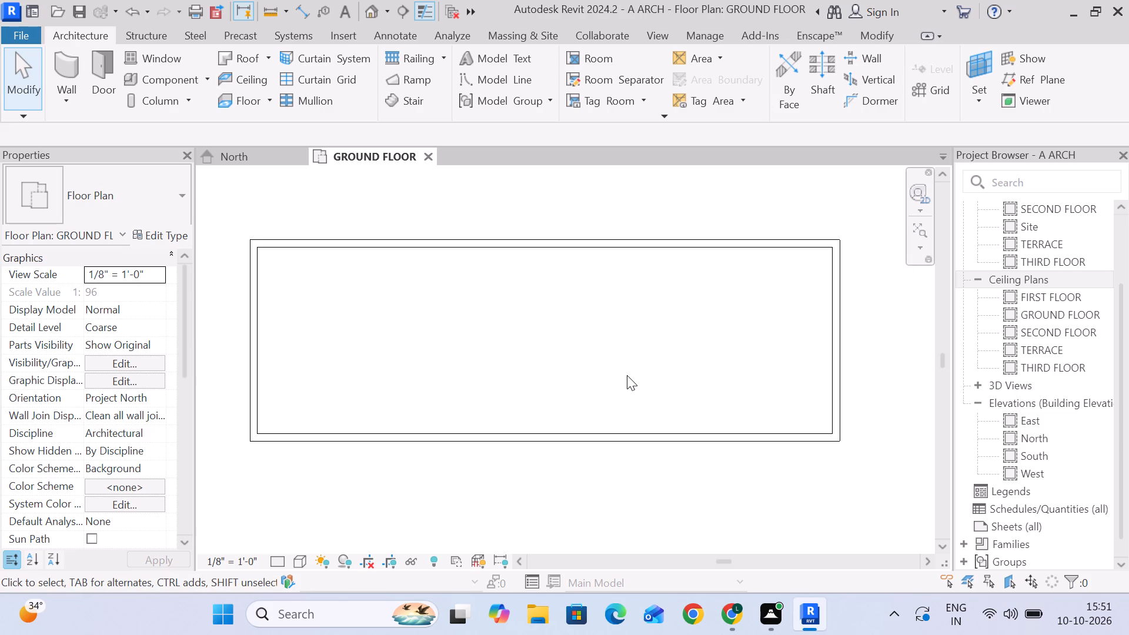
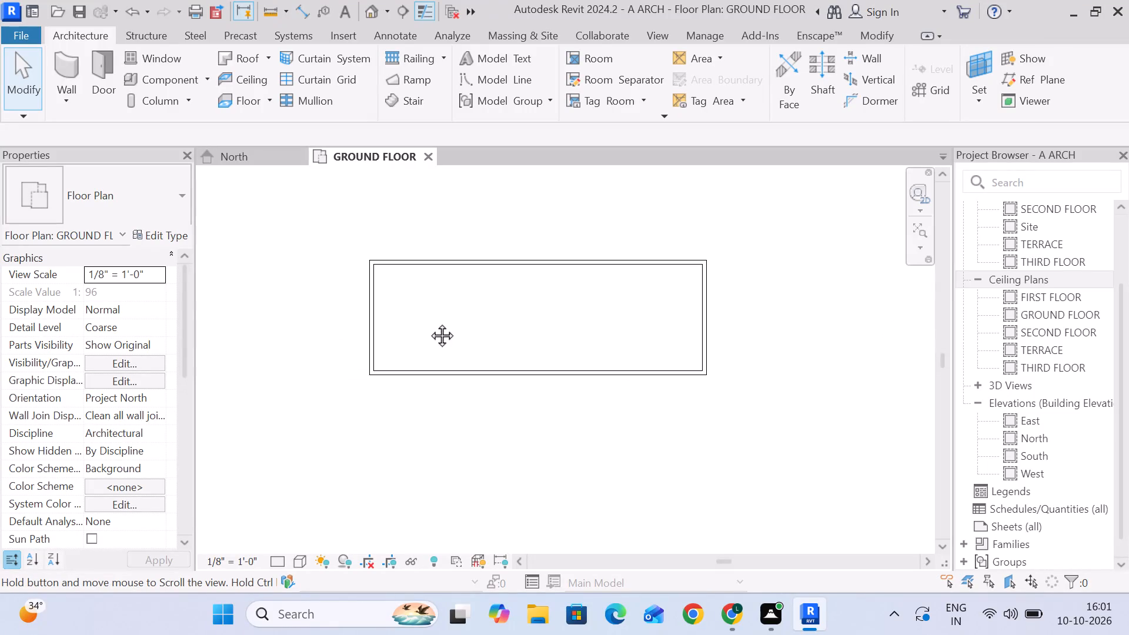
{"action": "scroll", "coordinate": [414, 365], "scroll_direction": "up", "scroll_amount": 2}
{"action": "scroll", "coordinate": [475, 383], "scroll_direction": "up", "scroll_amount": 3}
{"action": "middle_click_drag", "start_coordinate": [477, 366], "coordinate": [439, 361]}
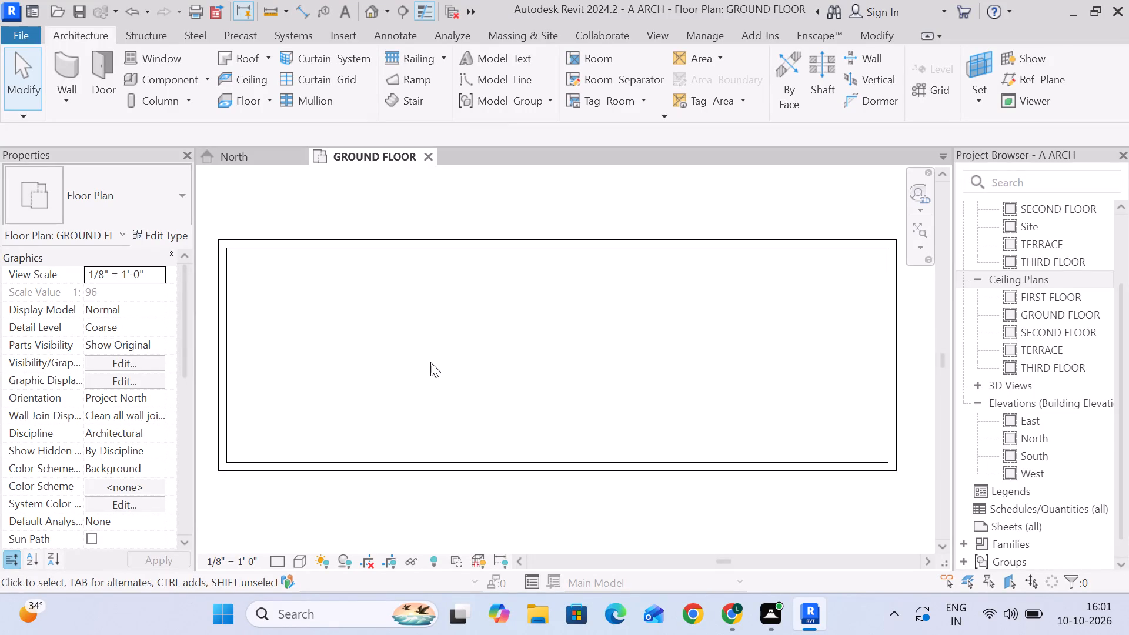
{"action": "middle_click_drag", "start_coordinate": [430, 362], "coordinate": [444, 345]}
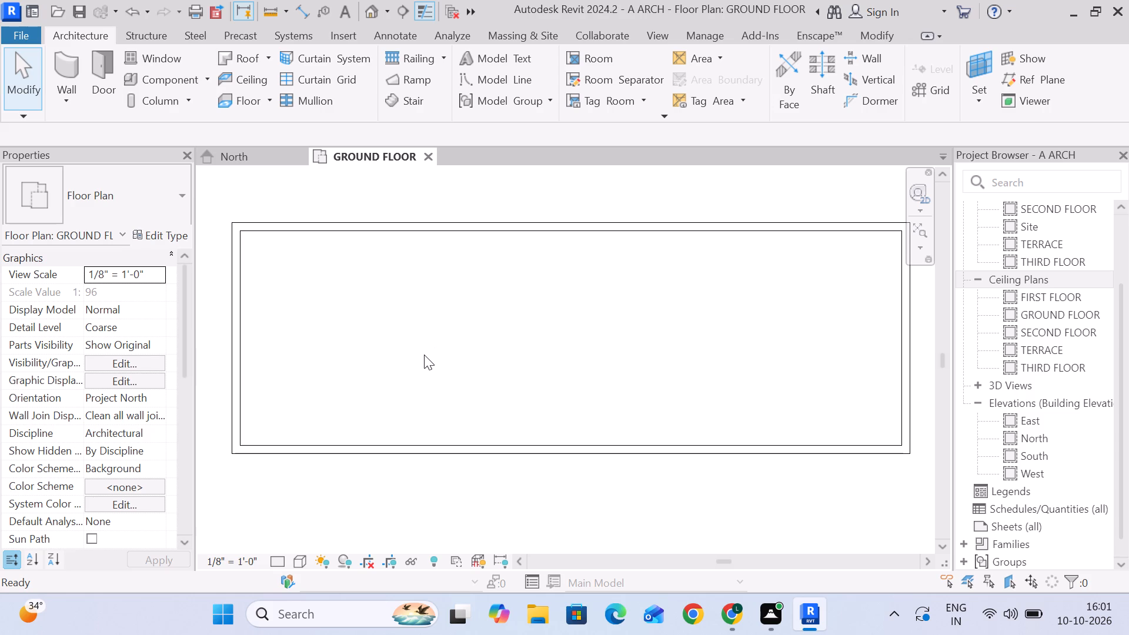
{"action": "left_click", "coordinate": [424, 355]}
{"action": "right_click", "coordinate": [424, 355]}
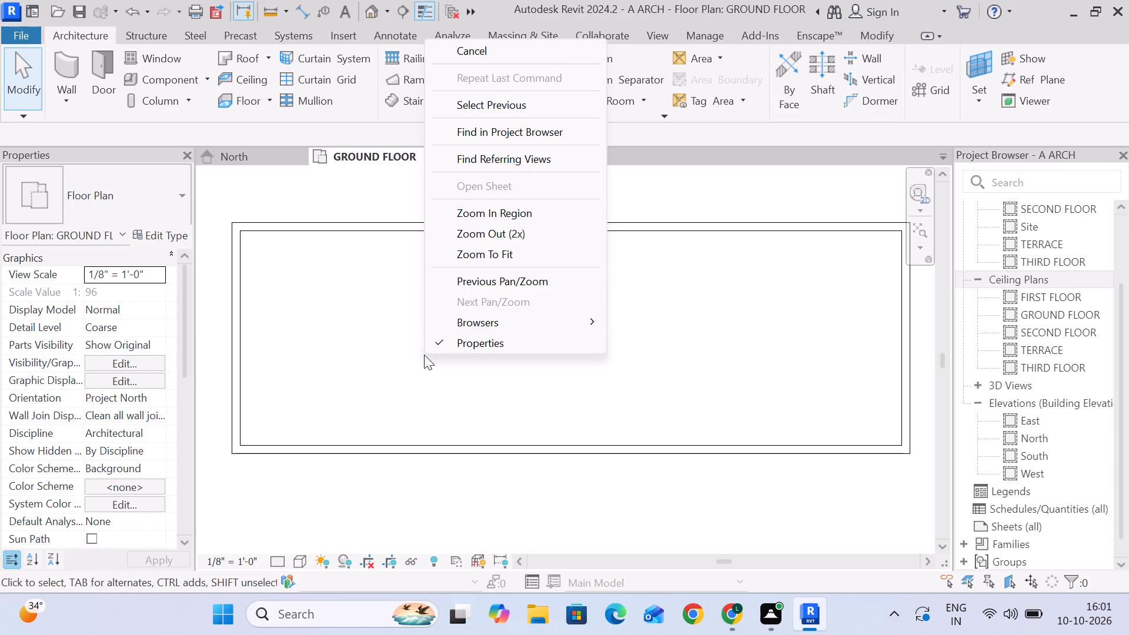
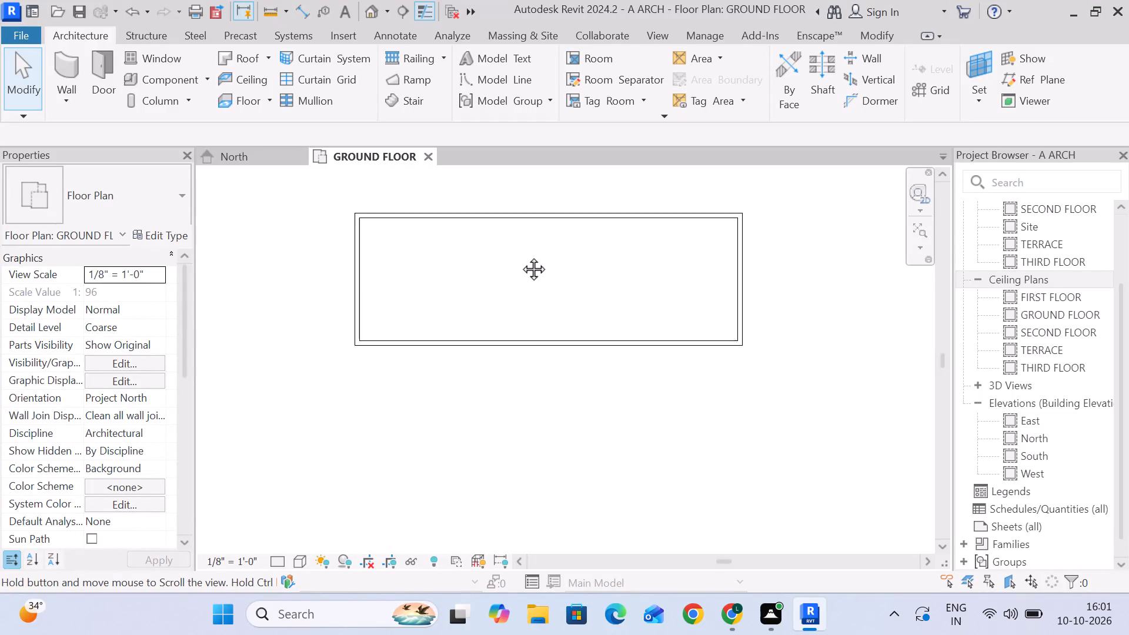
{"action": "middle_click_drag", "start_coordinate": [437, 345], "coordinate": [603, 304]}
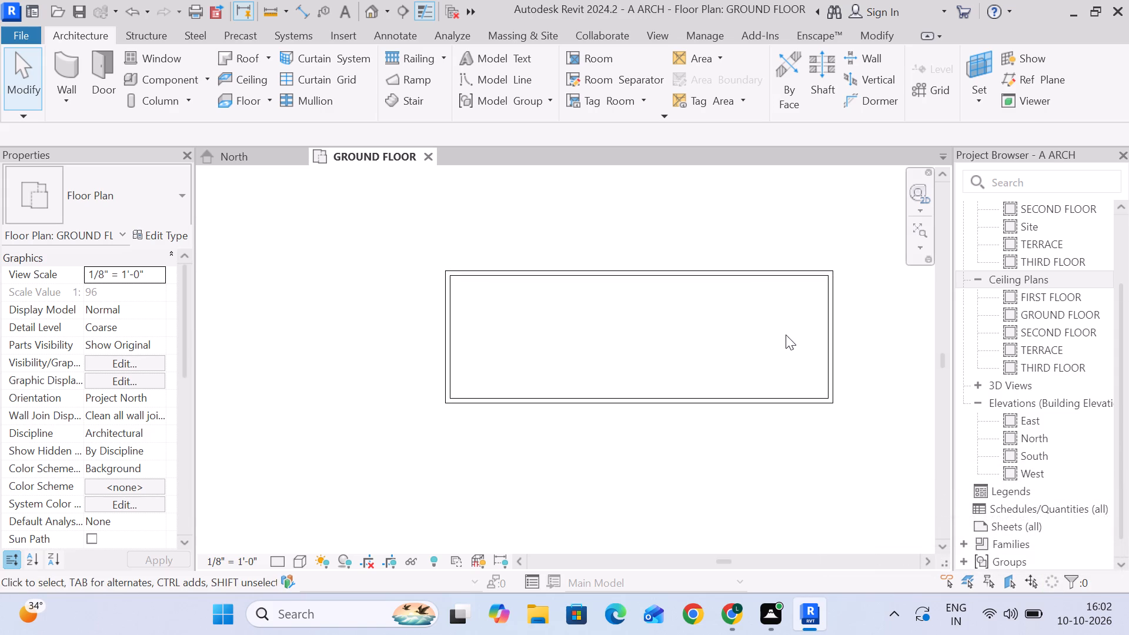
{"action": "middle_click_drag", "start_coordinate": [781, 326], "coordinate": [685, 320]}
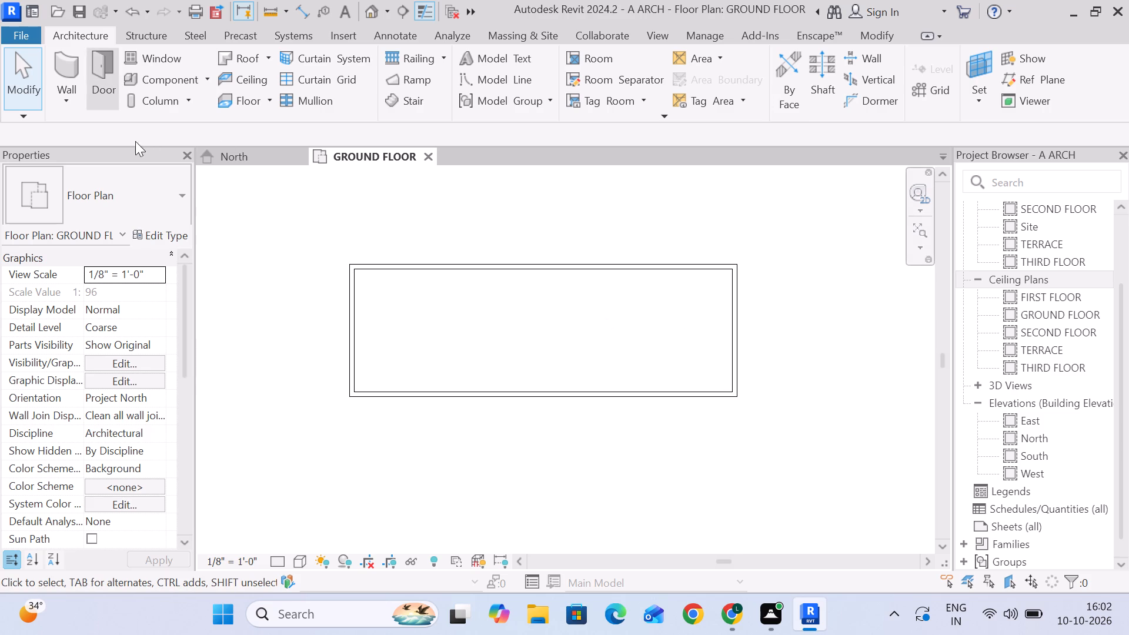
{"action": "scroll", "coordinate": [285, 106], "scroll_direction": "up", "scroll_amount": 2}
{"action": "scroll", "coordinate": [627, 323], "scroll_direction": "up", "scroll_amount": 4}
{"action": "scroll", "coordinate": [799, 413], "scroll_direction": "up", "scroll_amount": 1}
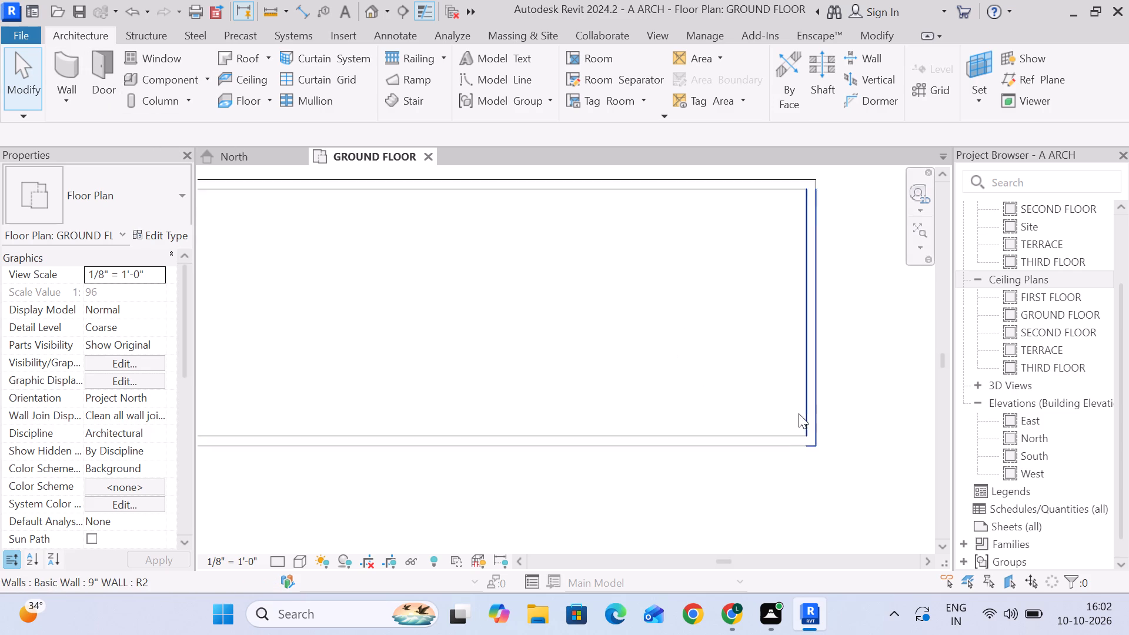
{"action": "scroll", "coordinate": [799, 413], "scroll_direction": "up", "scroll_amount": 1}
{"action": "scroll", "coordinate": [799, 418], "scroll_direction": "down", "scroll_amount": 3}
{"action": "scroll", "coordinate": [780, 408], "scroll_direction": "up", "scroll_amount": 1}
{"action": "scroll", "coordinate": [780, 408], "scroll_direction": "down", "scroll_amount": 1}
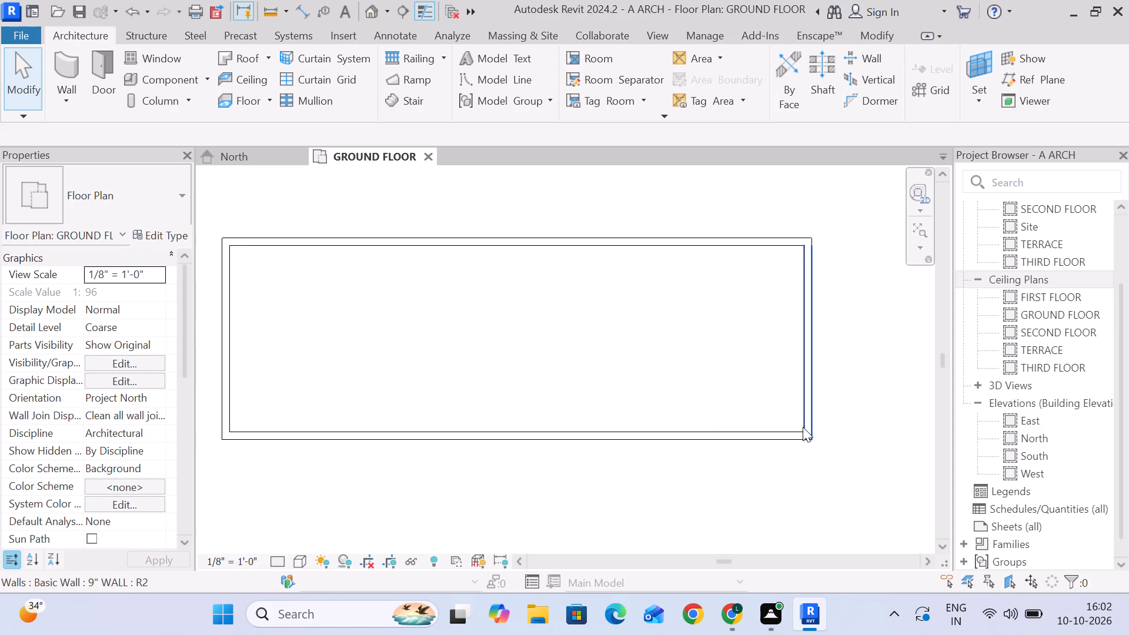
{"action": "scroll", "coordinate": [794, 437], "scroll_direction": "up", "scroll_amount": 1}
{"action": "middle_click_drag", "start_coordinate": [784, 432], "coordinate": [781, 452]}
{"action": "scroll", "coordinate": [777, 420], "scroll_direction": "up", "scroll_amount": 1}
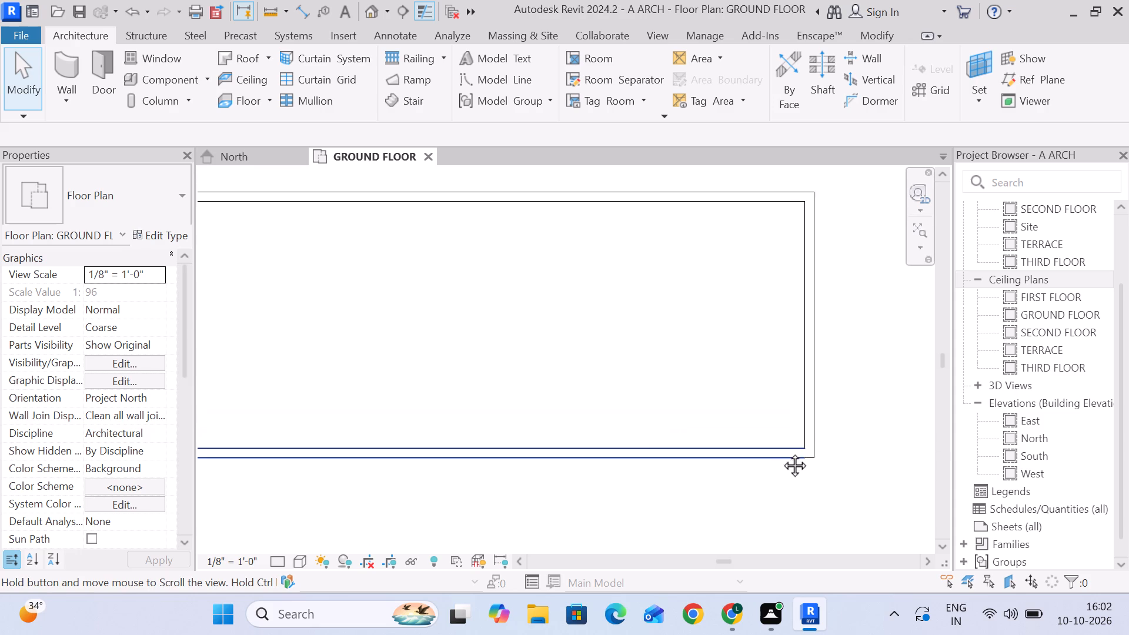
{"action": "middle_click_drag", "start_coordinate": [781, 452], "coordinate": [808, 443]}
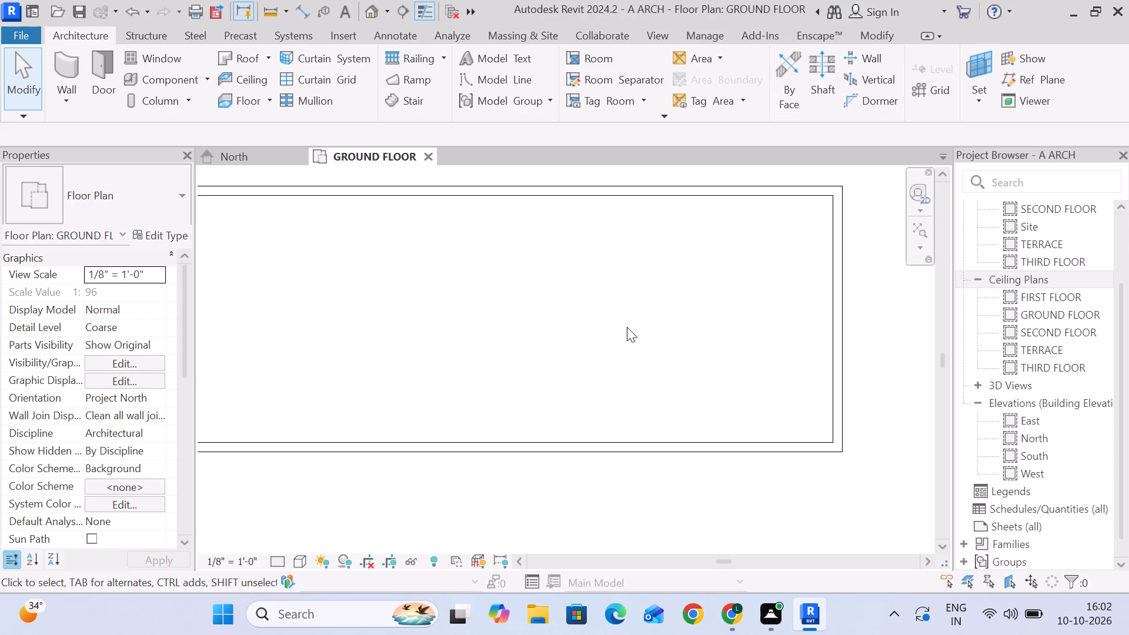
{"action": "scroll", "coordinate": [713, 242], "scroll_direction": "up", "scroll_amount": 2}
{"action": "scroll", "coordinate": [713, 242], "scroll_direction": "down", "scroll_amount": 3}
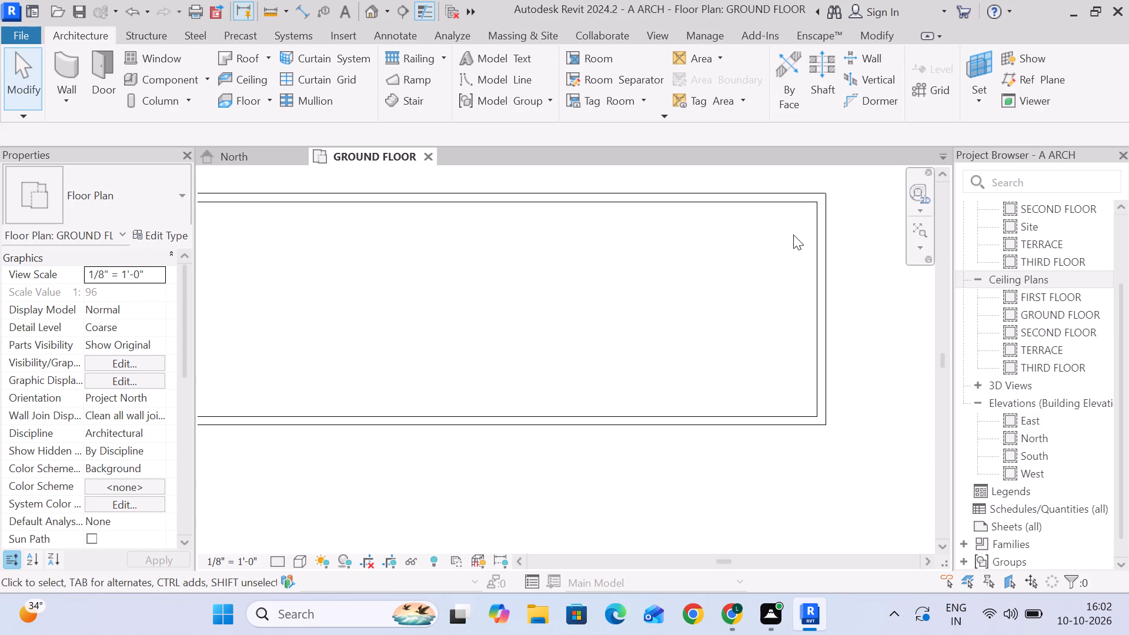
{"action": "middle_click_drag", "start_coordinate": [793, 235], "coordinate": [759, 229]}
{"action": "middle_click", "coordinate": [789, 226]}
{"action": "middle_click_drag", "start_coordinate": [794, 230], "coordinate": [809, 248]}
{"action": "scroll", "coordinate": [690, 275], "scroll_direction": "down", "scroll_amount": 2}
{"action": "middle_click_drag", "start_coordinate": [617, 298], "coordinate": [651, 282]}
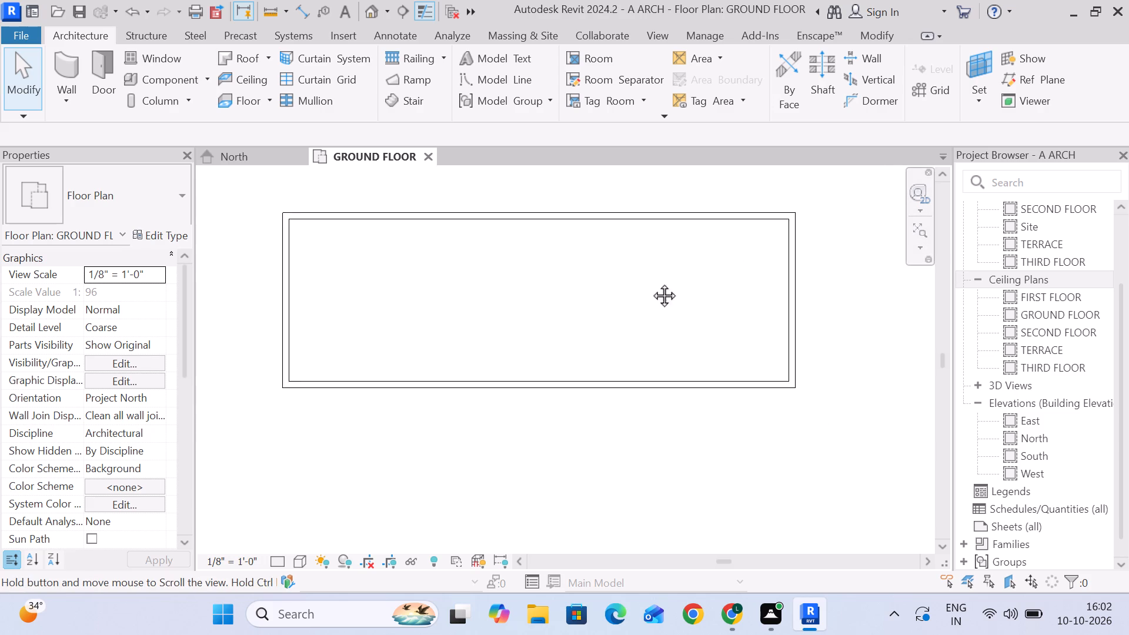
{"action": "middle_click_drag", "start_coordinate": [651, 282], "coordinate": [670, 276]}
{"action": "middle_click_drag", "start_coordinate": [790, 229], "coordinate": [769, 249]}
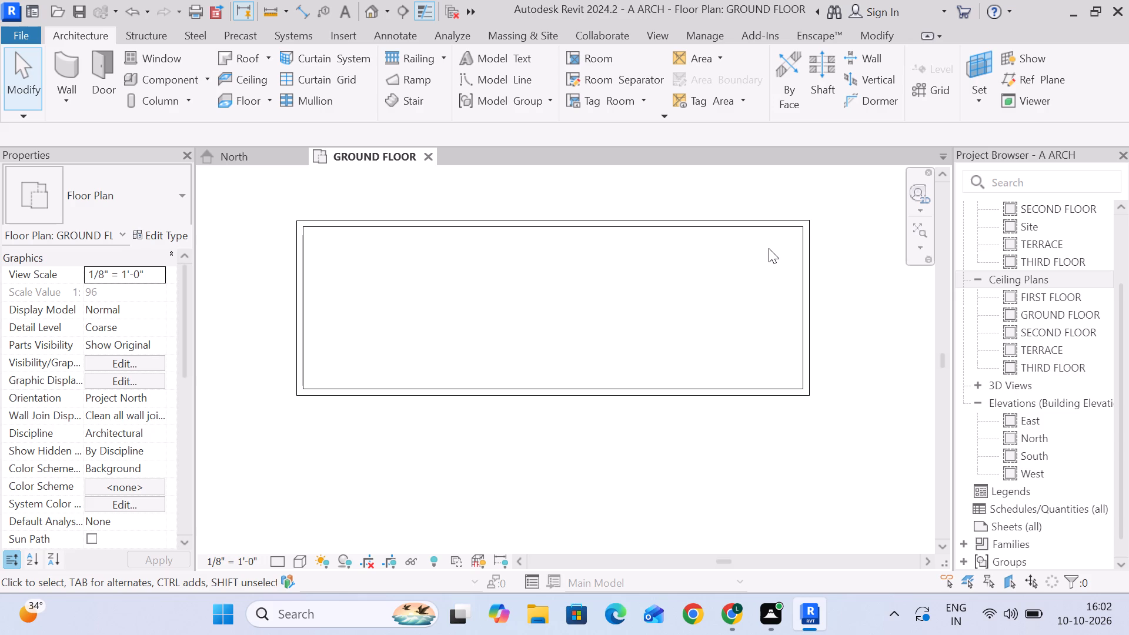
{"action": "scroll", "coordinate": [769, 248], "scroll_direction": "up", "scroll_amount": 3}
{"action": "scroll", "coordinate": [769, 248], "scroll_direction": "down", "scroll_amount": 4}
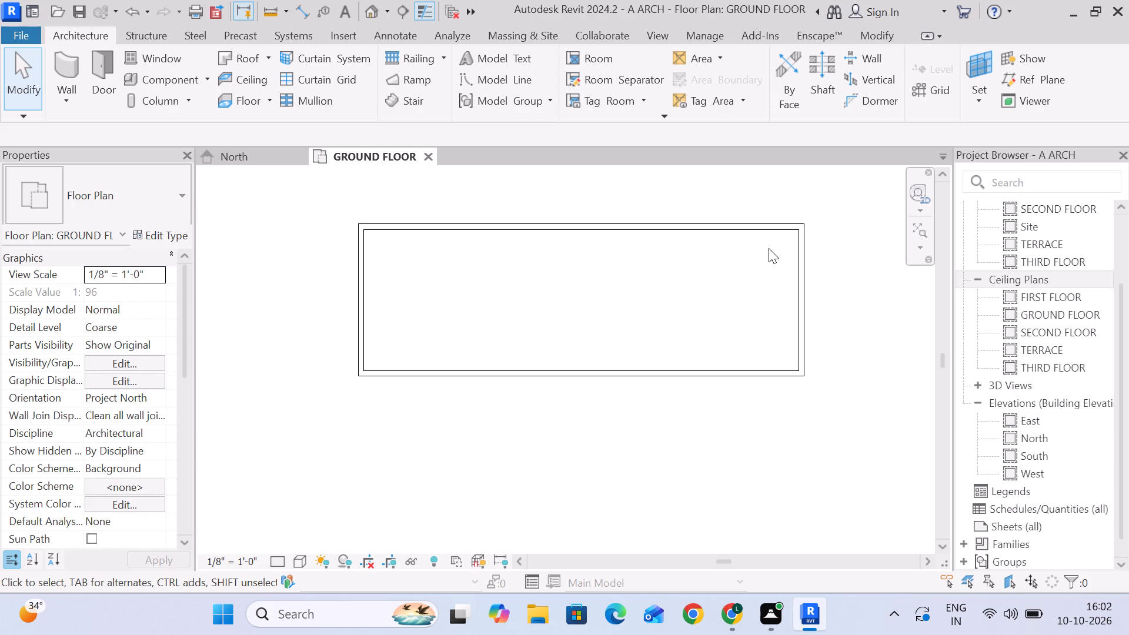
Rename the wall type used by the building's short east wall as 4" WALL.
{"action": "scroll", "coordinate": [804, 230], "scroll_direction": "up", "scroll_amount": 7}
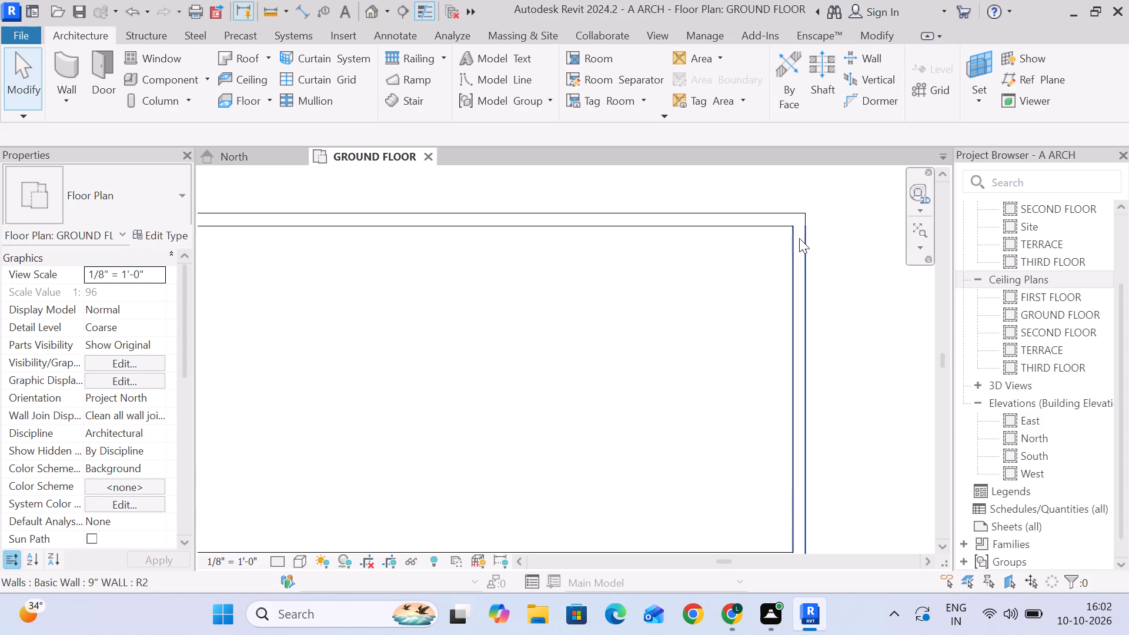
{"action": "left_click", "coordinate": [791, 279]}
{"action": "scroll", "coordinate": [791, 279], "scroll_direction": "down", "scroll_amount": 5}
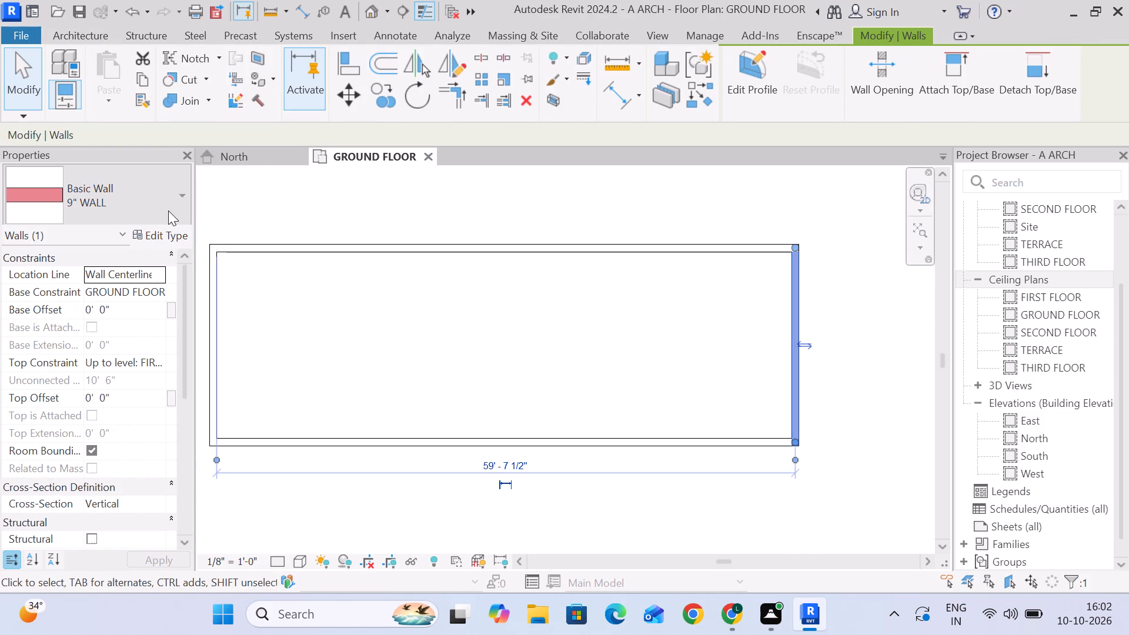
{"action": "left_click", "coordinate": [165, 208]}
{"action": "left_click", "coordinate": [169, 191]}
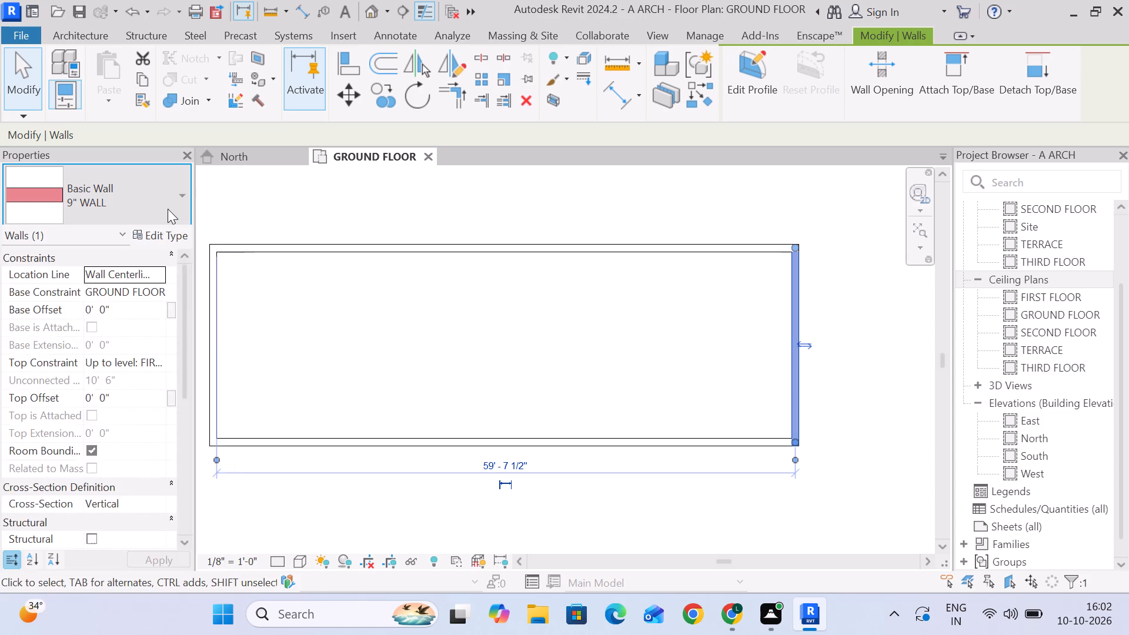
{"action": "left_click", "coordinate": [179, 209]}
{"action": "left_click", "coordinate": [166, 239]}
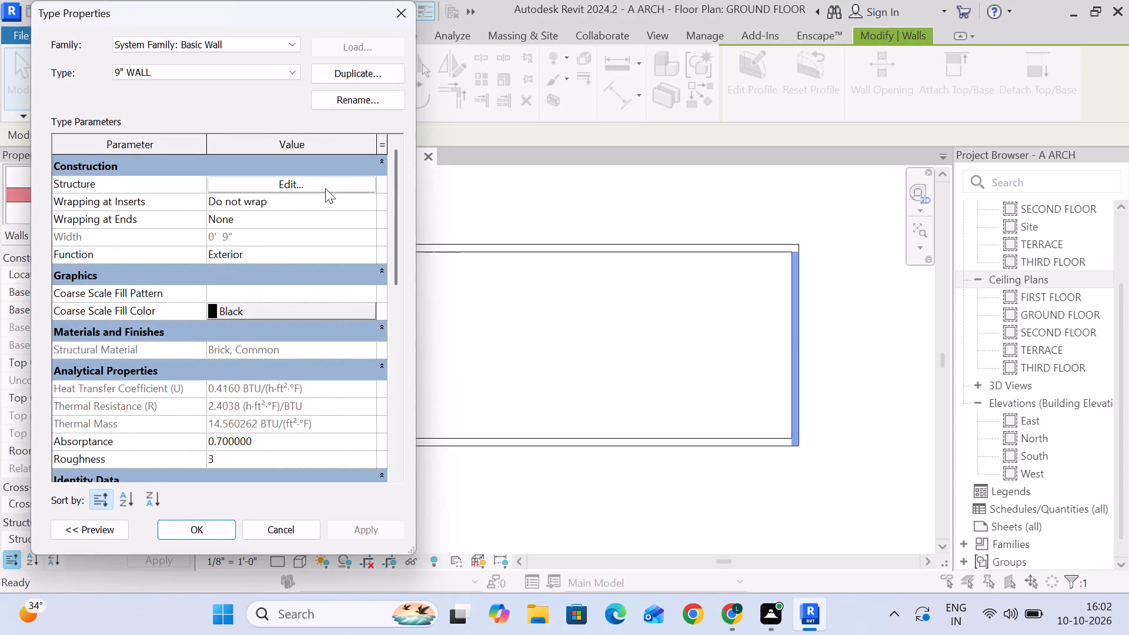
{"action": "left_click", "coordinate": [328, 100]}
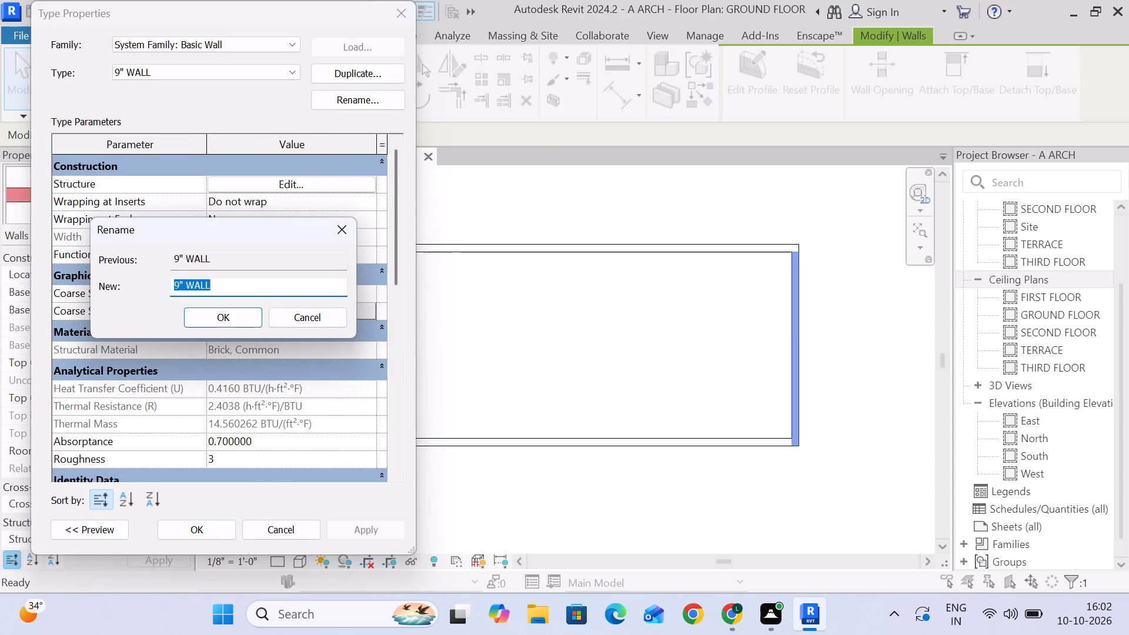
{"action": "key", "text": "4"}
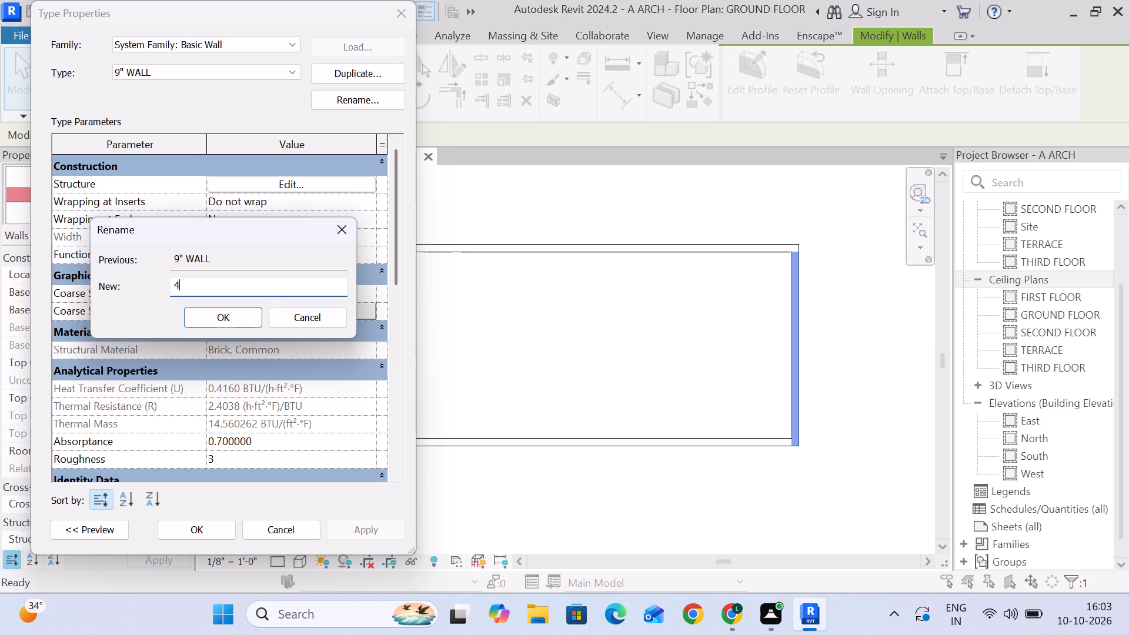
{"action": "key", "text": "BackSpace"}
{"action": "key", "text": "shift+quotedbl"}
{"action": "key", "text": "BackSpace"}
{"action": "key", "text": "BackSpace"}
{"action": "key", "text": "BackSpace"}
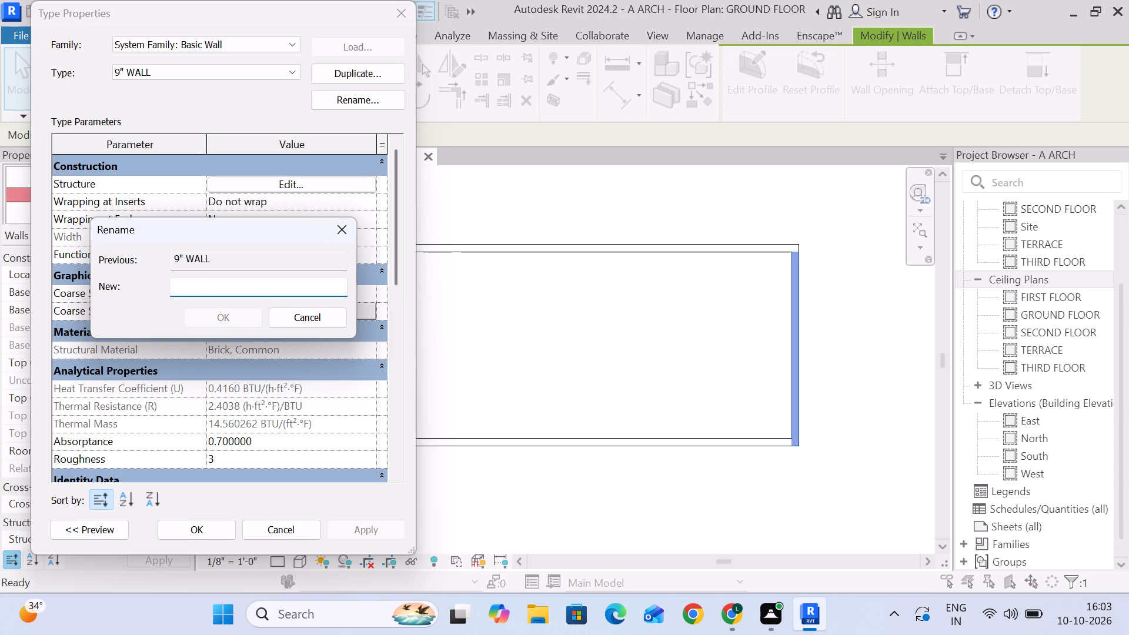
{"action": "key", "text": "4"}
{"action": "key", "text": "shift+quotedbl"}
{"action": "key", "text": "space"}
{"action": "type", "text": "WALL"}
{"action": "key", "text": "Return"}
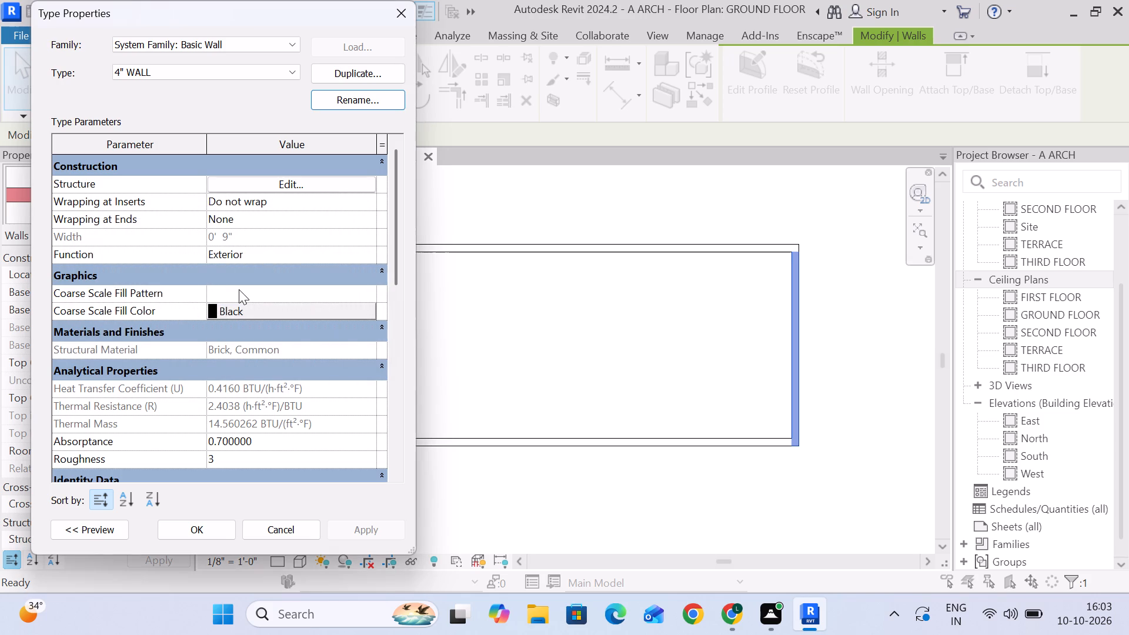
Set the brick structure layer of the 4" WALL type to 4" thick and apply the type change.
{"action": "left_click", "coordinate": [333, 179]}
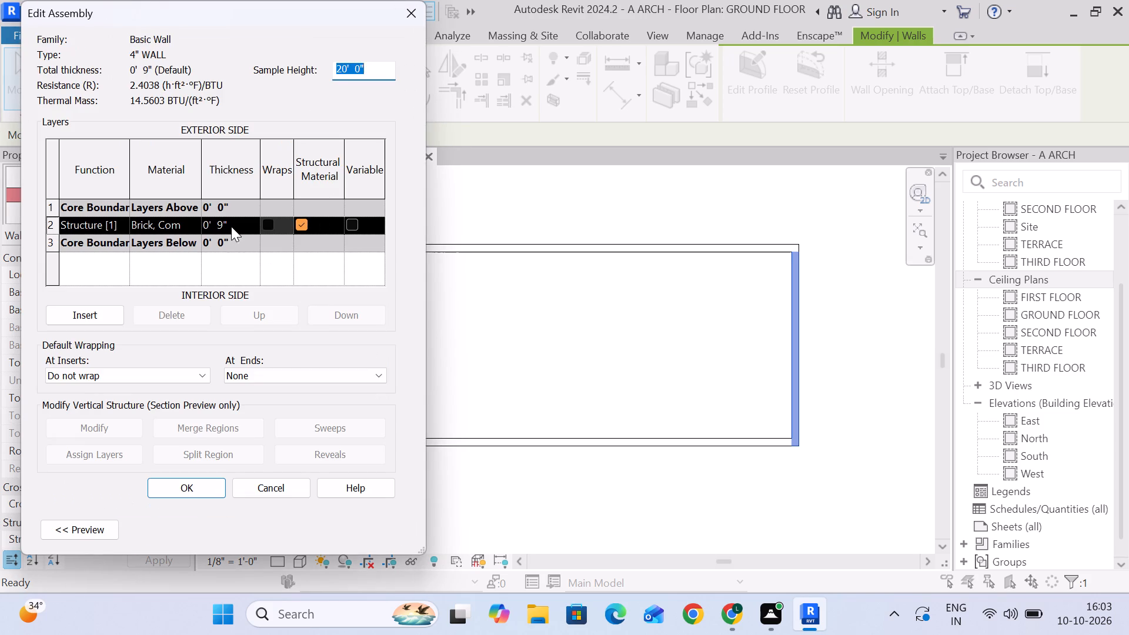
{"action": "left_click", "coordinate": [231, 226]}
{"action": "left_click_drag", "start_coordinate": [235, 225], "coordinate": [176, 224]}
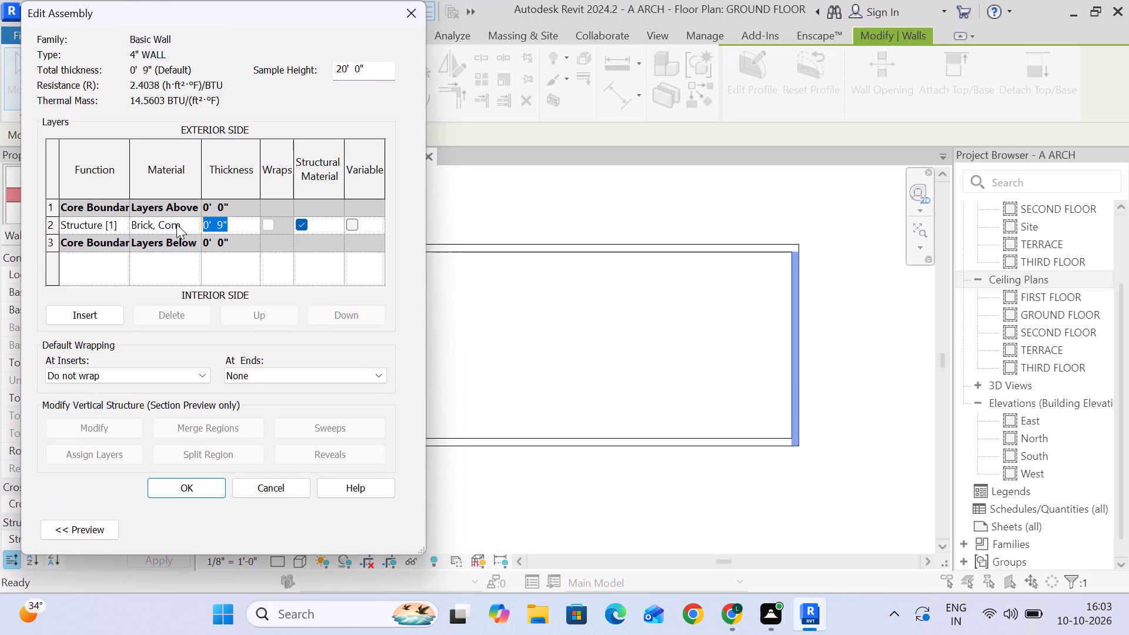
{"action": "key", "text": "4"}
{"action": "key", "text": "shift+quotedbl"}
{"action": "key", "text": "Return"}
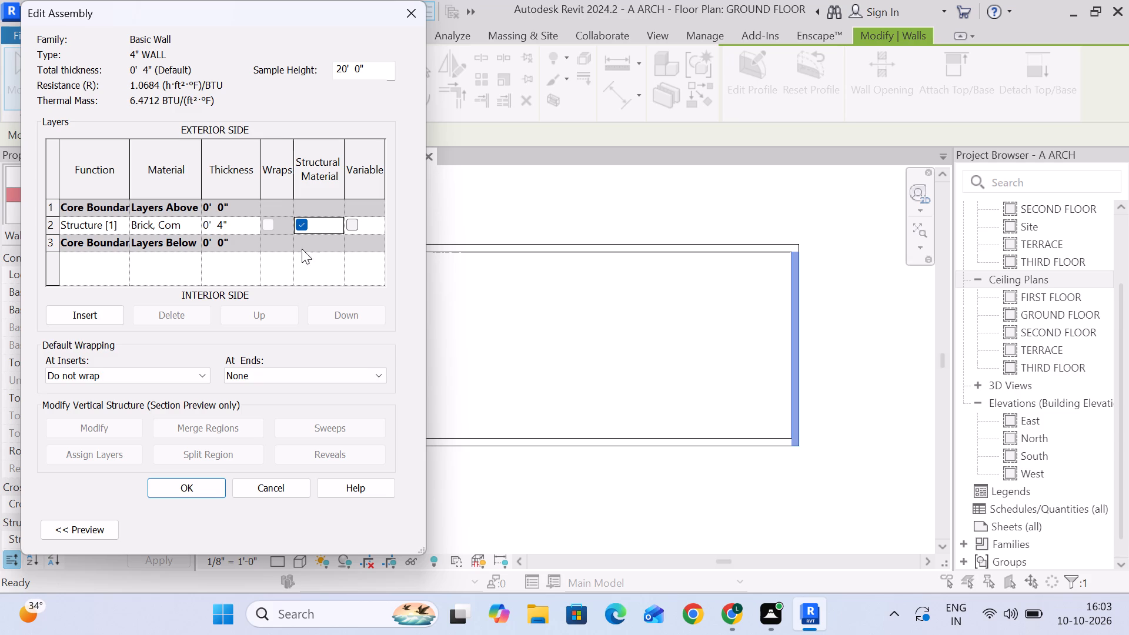
{"action": "left_click", "coordinate": [204, 486]}
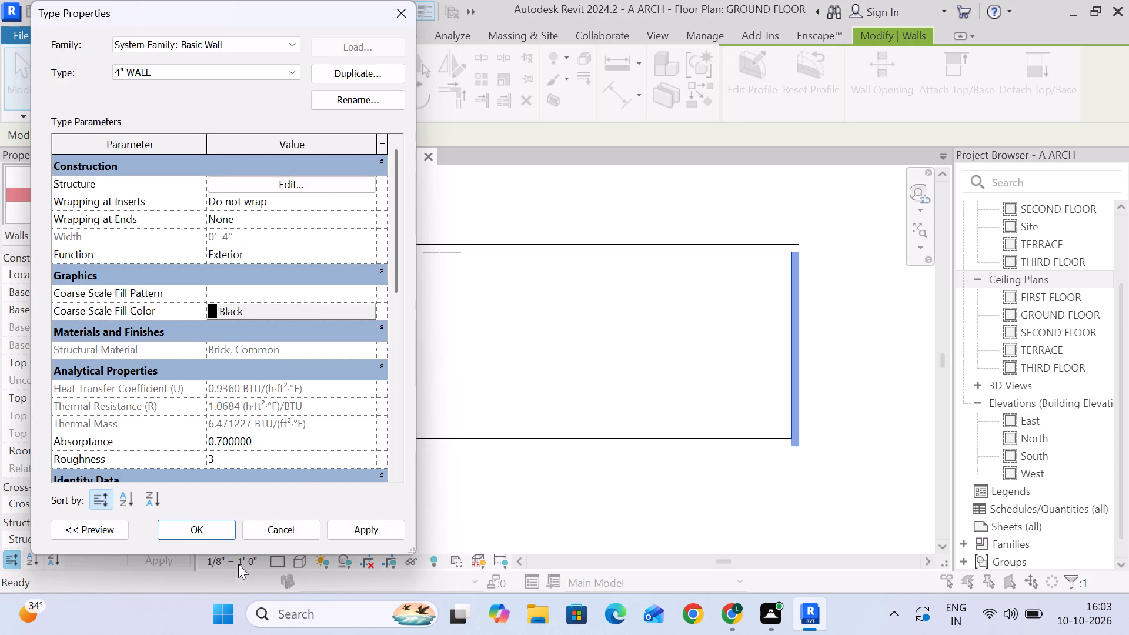
{"action": "left_click", "coordinate": [349, 526]}
{"action": "left_click", "coordinate": [172, 526]}
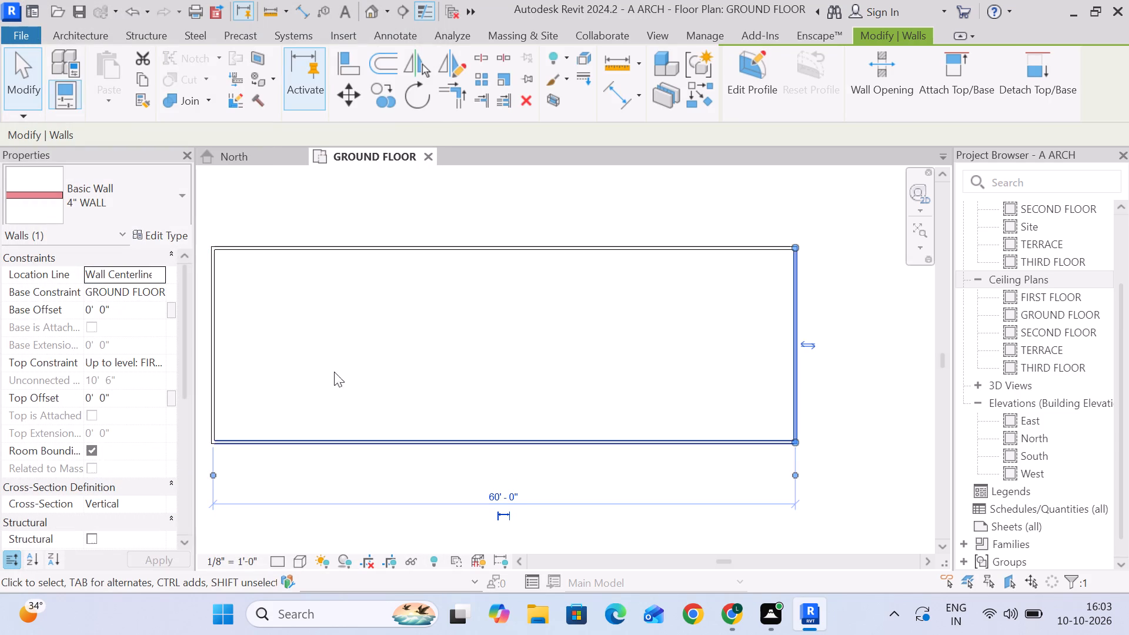
{"action": "left_click", "coordinate": [853, 320]}
Set the top constraint of all four 4" walls to Unconnected with an unconnected height of 5'.
{"action": "scroll", "coordinate": [523, 366], "scroll_direction": "down", "scroll_amount": 1}
{"action": "middle_click_drag", "start_coordinate": [523, 366], "coordinate": [540, 332]}
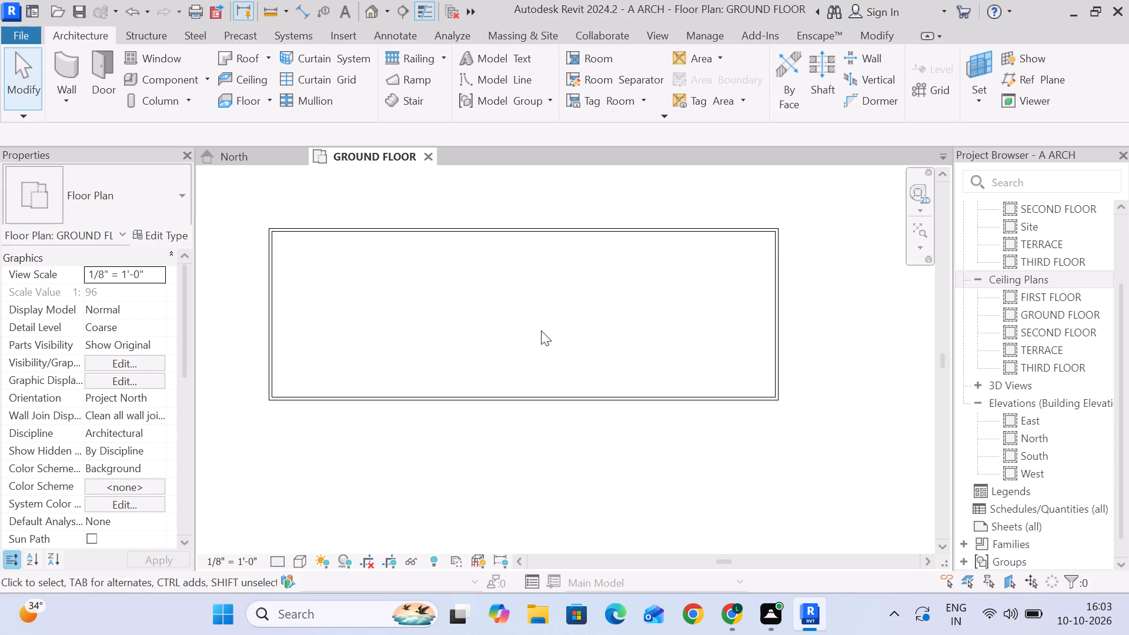
{"action": "scroll", "coordinate": [322, 262], "scroll_direction": "up", "scroll_amount": 3}
{"action": "scroll", "coordinate": [322, 262], "scroll_direction": "down", "scroll_amount": 1}
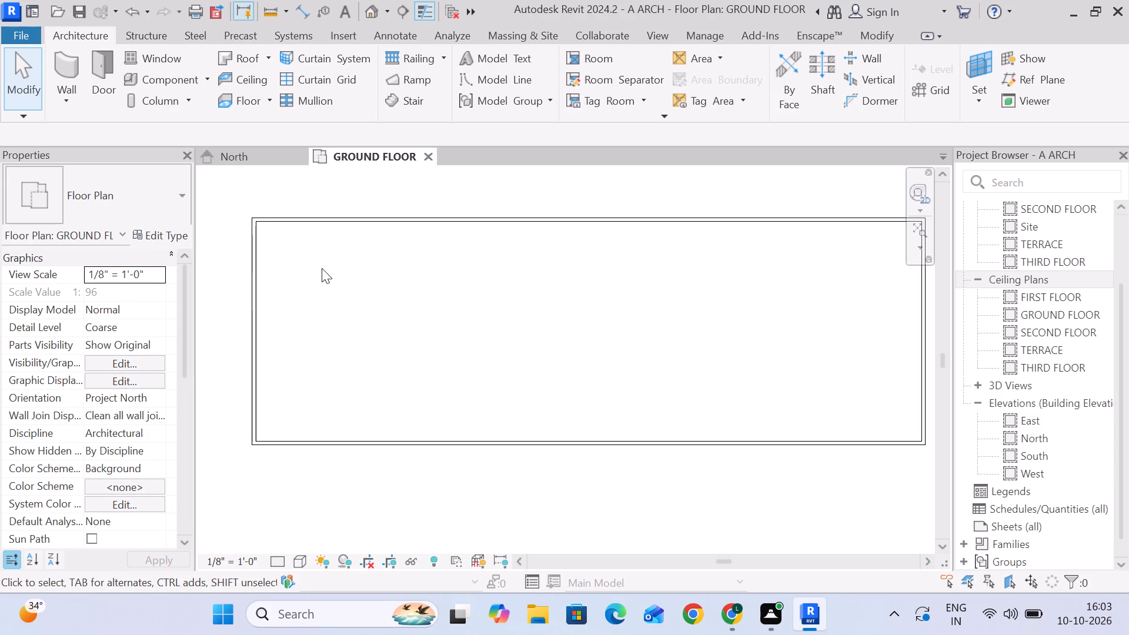
{"action": "scroll", "coordinate": [356, 360], "scroll_direction": "down", "scroll_amount": 2}
{"action": "middle_click_drag", "start_coordinate": [411, 359], "coordinate": [397, 360]}
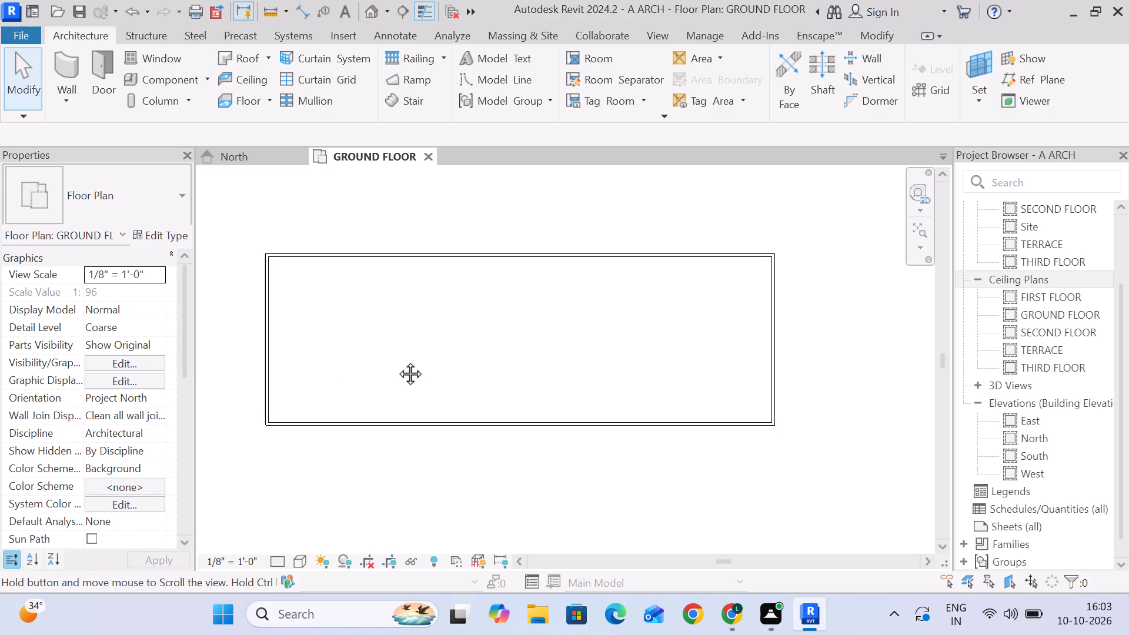
{"action": "middle_click_drag", "start_coordinate": [397, 360], "coordinate": [395, 361]}
{"action": "left_click", "coordinate": [356, 255]}
{"action": "type", "text": "SA"}
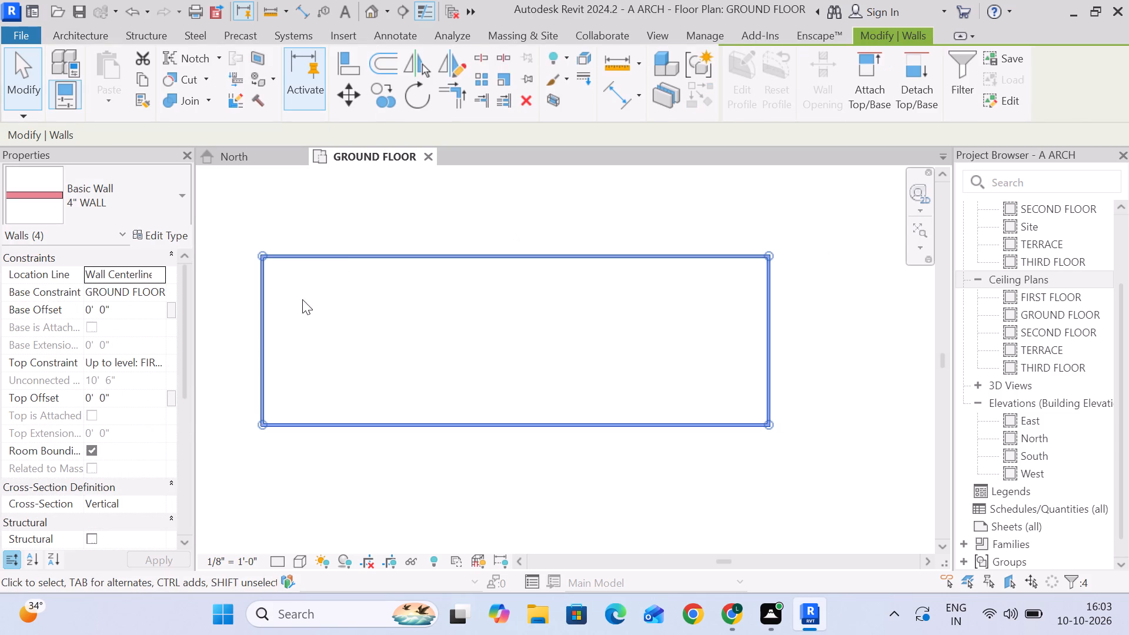
{"action": "left_click", "coordinate": [166, 362]}
{"action": "left_click", "coordinate": [160, 362]}
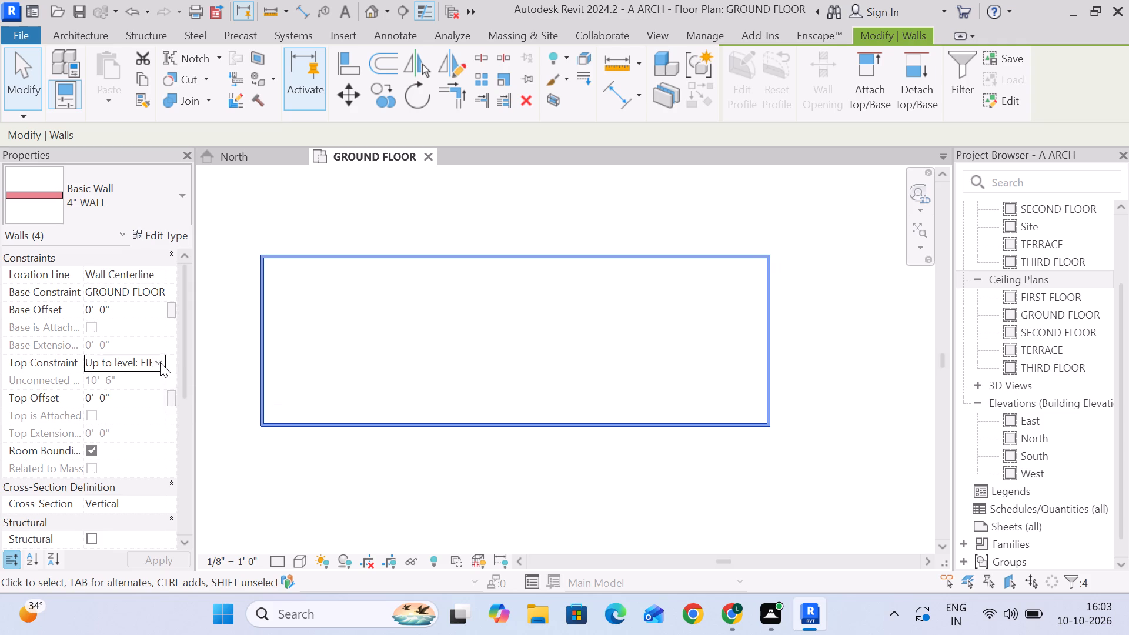
{"action": "left_click", "coordinate": [138, 373]}
{"action": "left_click", "coordinate": [139, 385]}
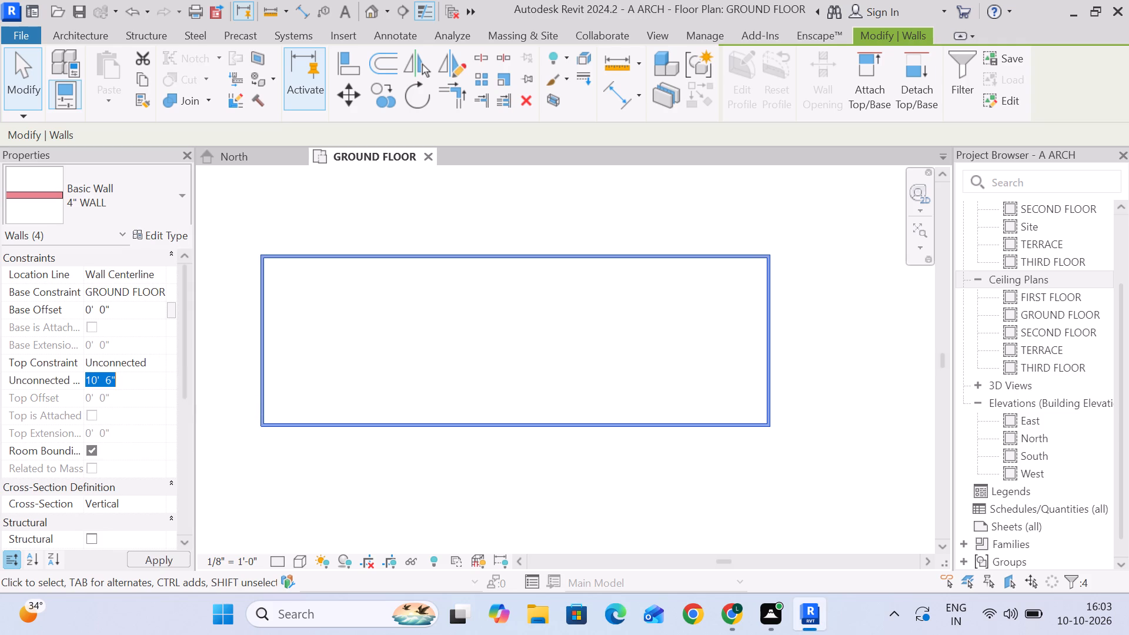
{"action": "key", "text": "5"}
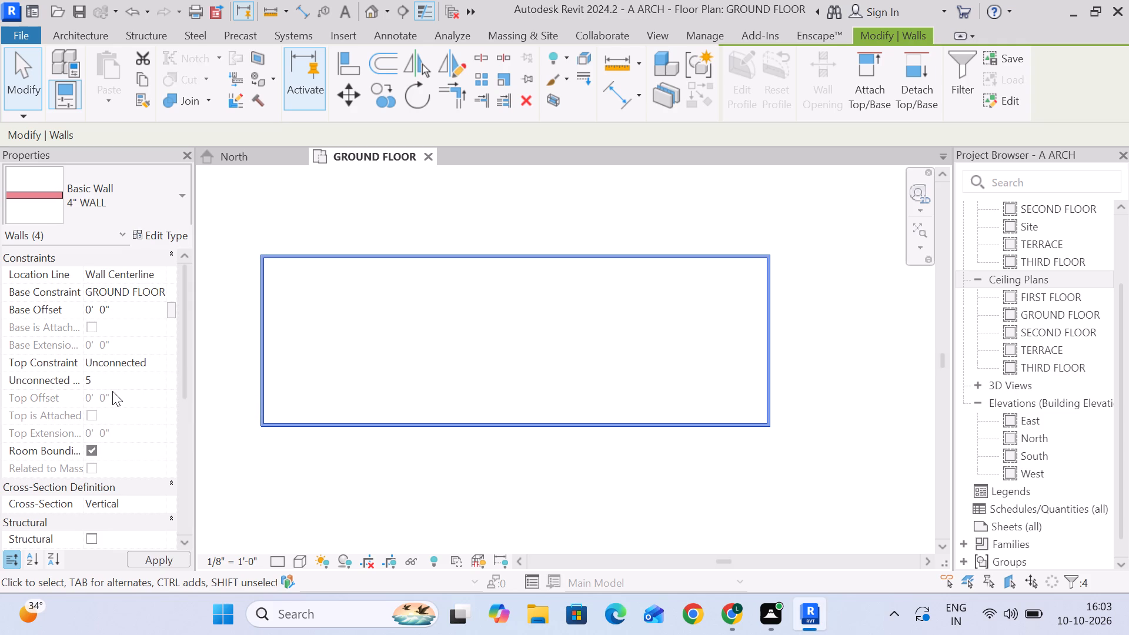
{"action": "key", "text": "Return"}
{"action": "left_click", "coordinate": [475, 356]}
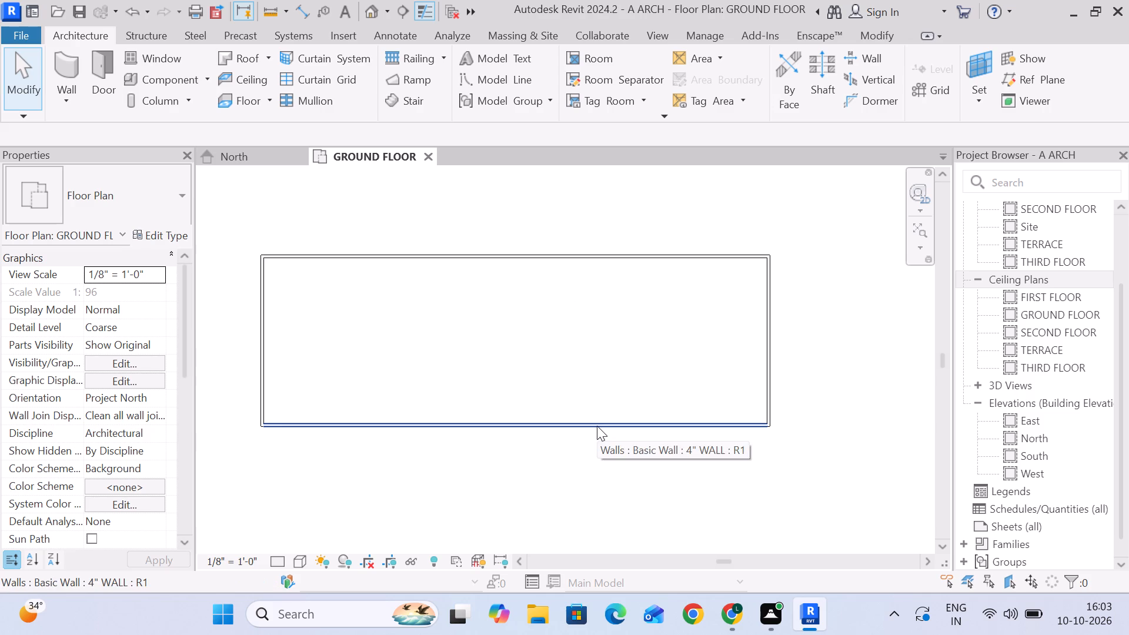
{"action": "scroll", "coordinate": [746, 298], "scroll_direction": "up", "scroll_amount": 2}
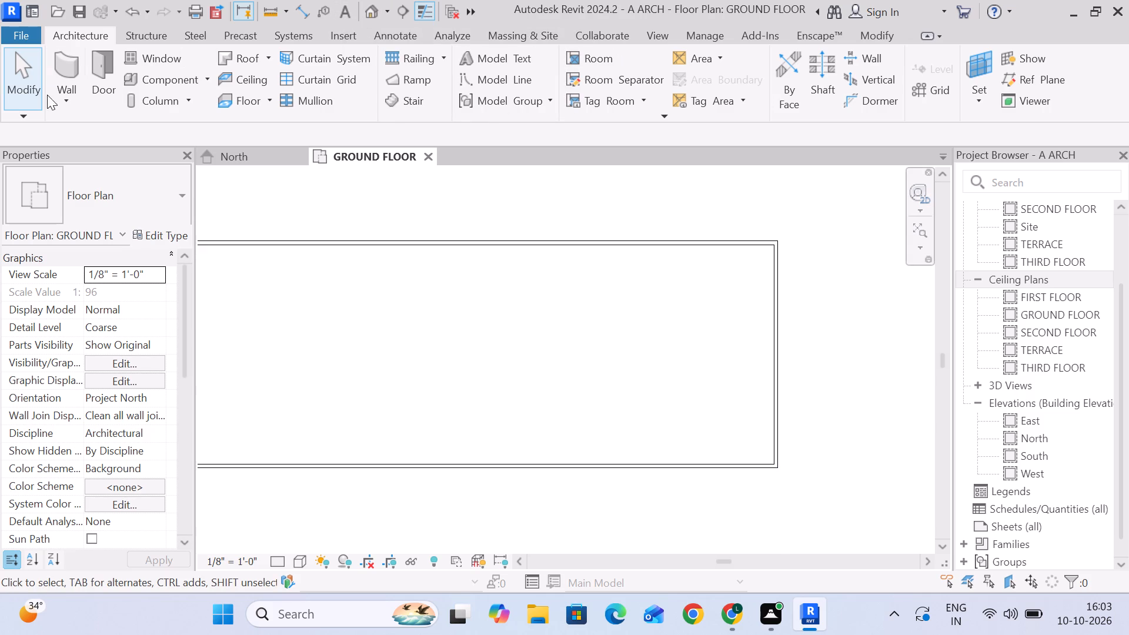
Start a new wall and duplicate the 4" WALL type as 9" WALL.
{"action": "left_click", "coordinate": [62, 102]}
{"action": "left_click", "coordinate": [89, 145]}
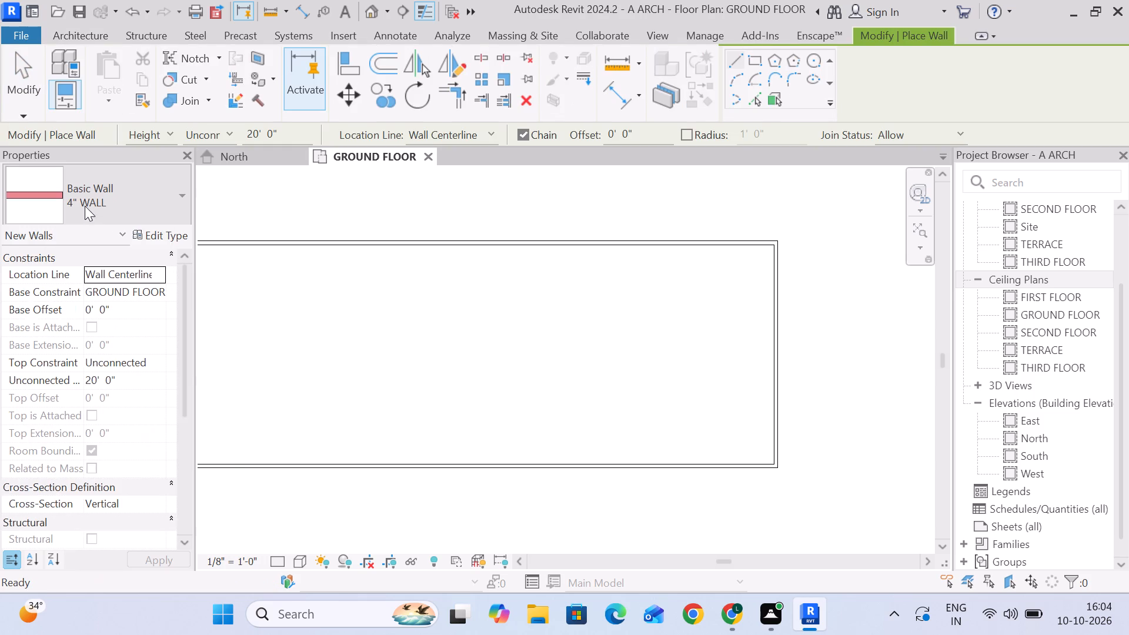
{"action": "left_click", "coordinate": [85, 193]}
{"action": "left_click", "coordinate": [93, 192]}
{"action": "left_click", "coordinate": [135, 214]}
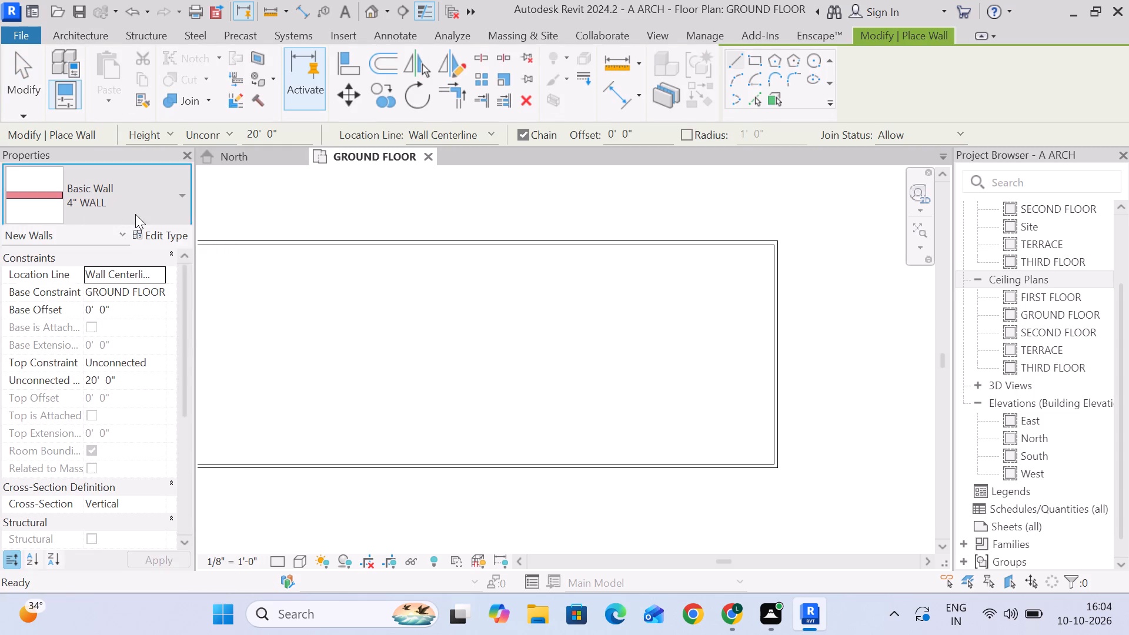
{"action": "scroll", "coordinate": [91, 347], "scroll_direction": "up", "scroll_amount": 5}
{"action": "scroll", "coordinate": [83, 350], "scroll_direction": "down", "scroll_amount": 1}
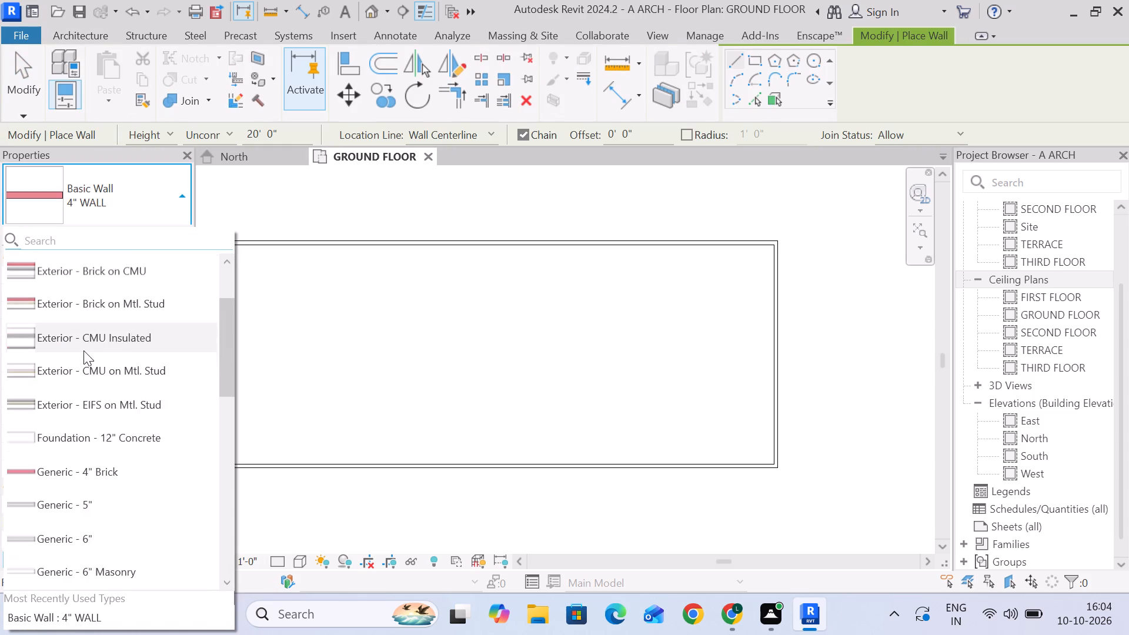
{"action": "scroll", "coordinate": [83, 350], "scroll_direction": "down", "scroll_amount": 4}
{"action": "scroll", "coordinate": [83, 351], "scroll_direction": "up", "scroll_amount": 7}
{"action": "scroll", "coordinate": [83, 352], "scroll_direction": "down", "scroll_amount": 8}
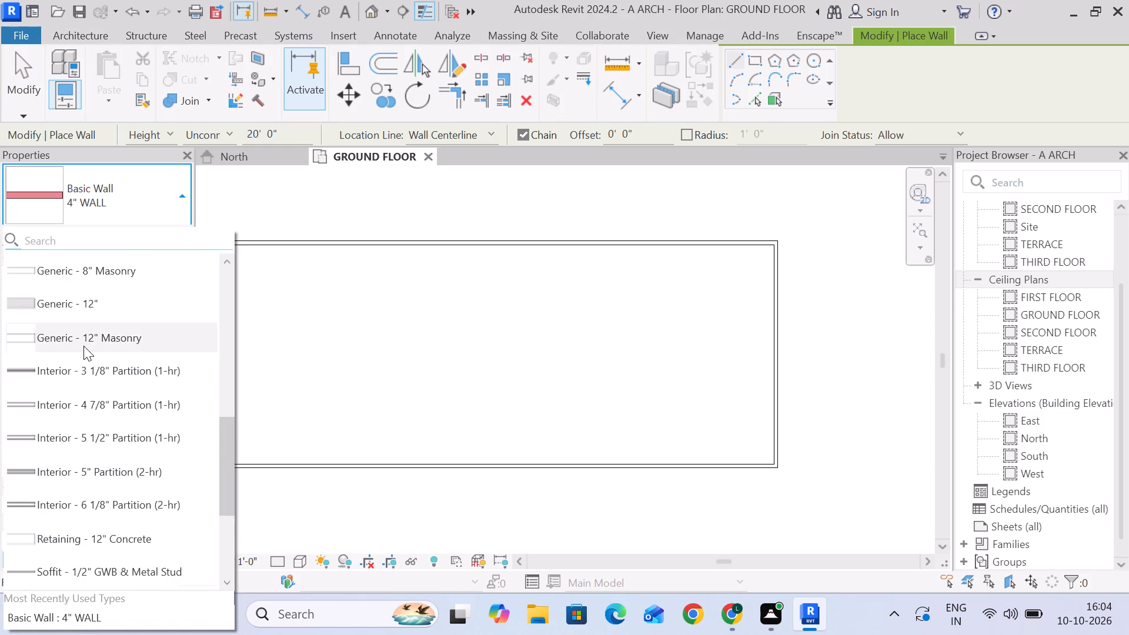
{"action": "scroll", "coordinate": [83, 346], "scroll_direction": "down", "scroll_amount": 10}
{"action": "scroll", "coordinate": [83, 339], "scroll_direction": "up", "scroll_amount": 20}
{"action": "left_click", "coordinate": [109, 293]}
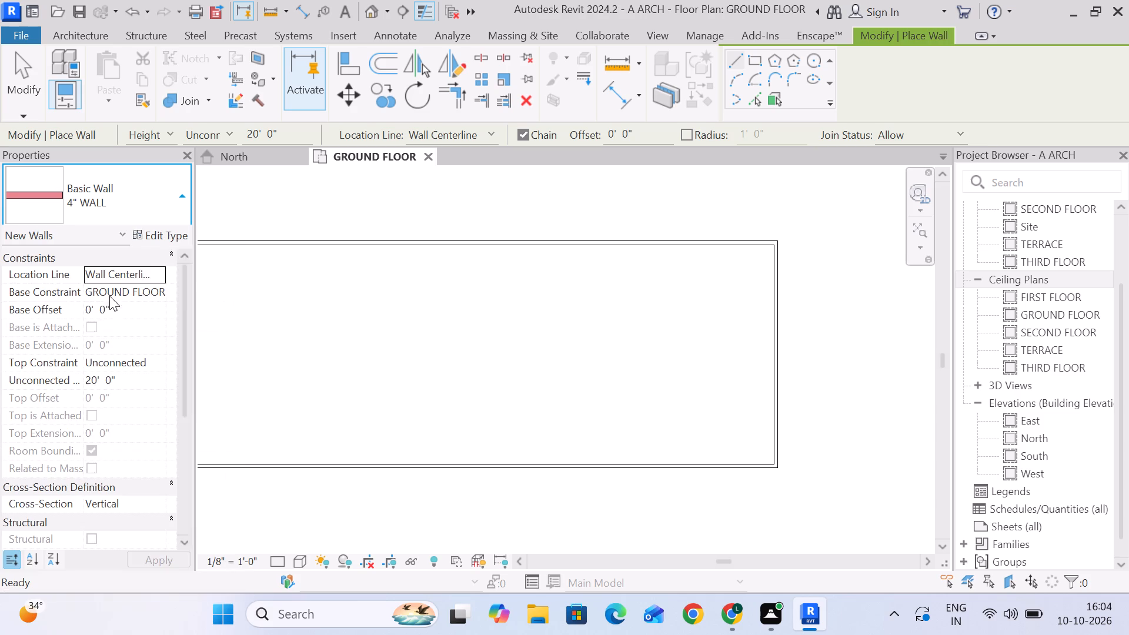
{"action": "left_click", "coordinate": [170, 228]}
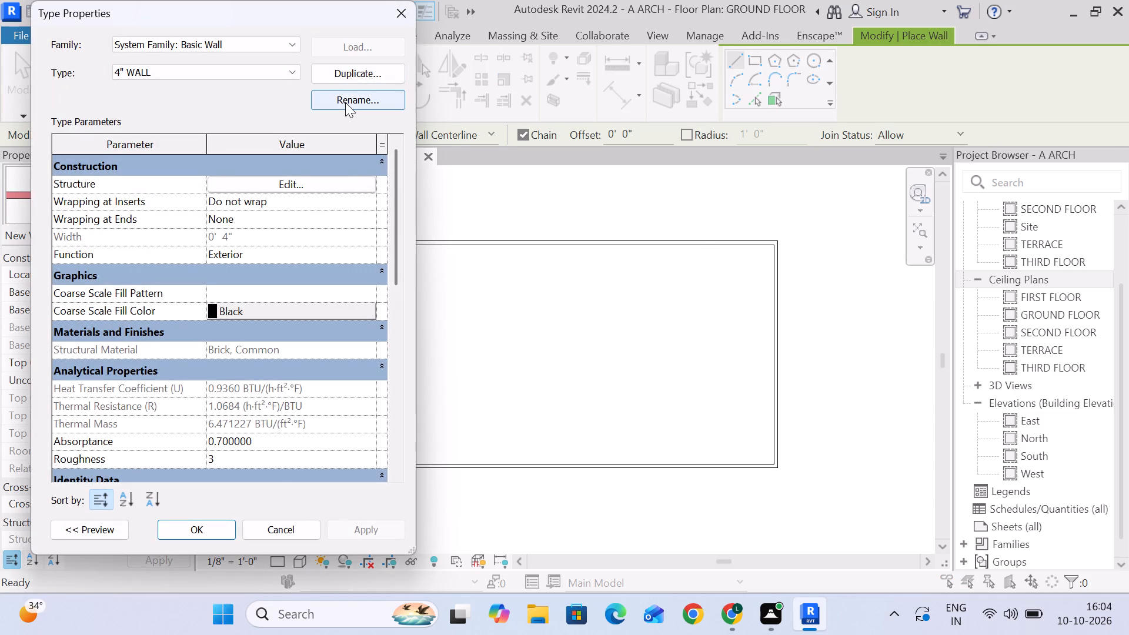
{"action": "left_click", "coordinate": [343, 83]}
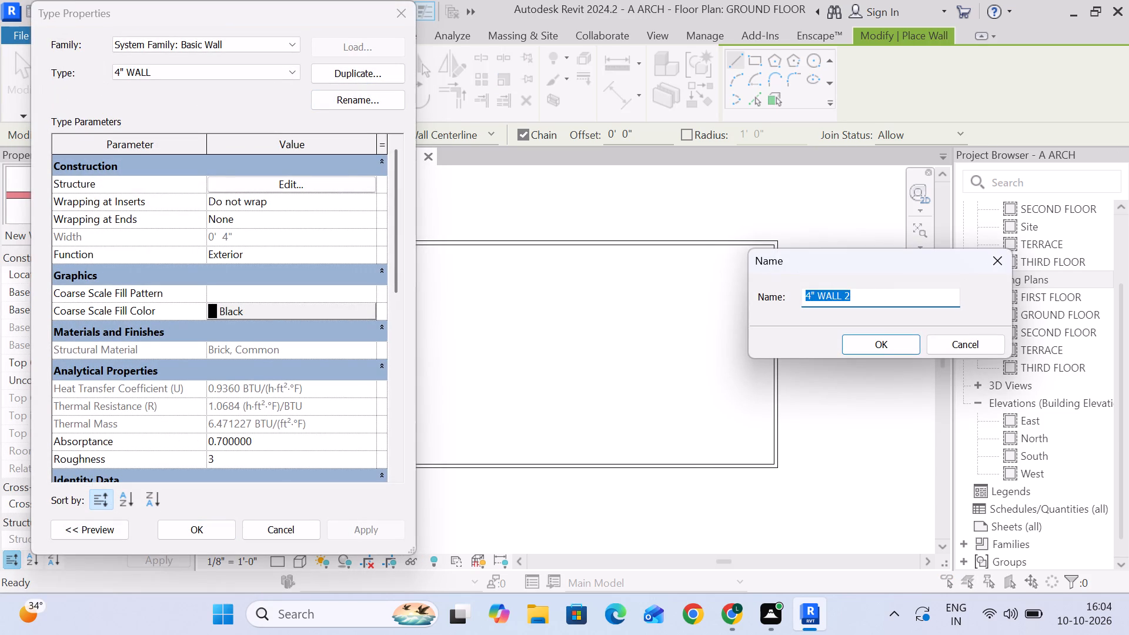
{"action": "key", "text": "9"}
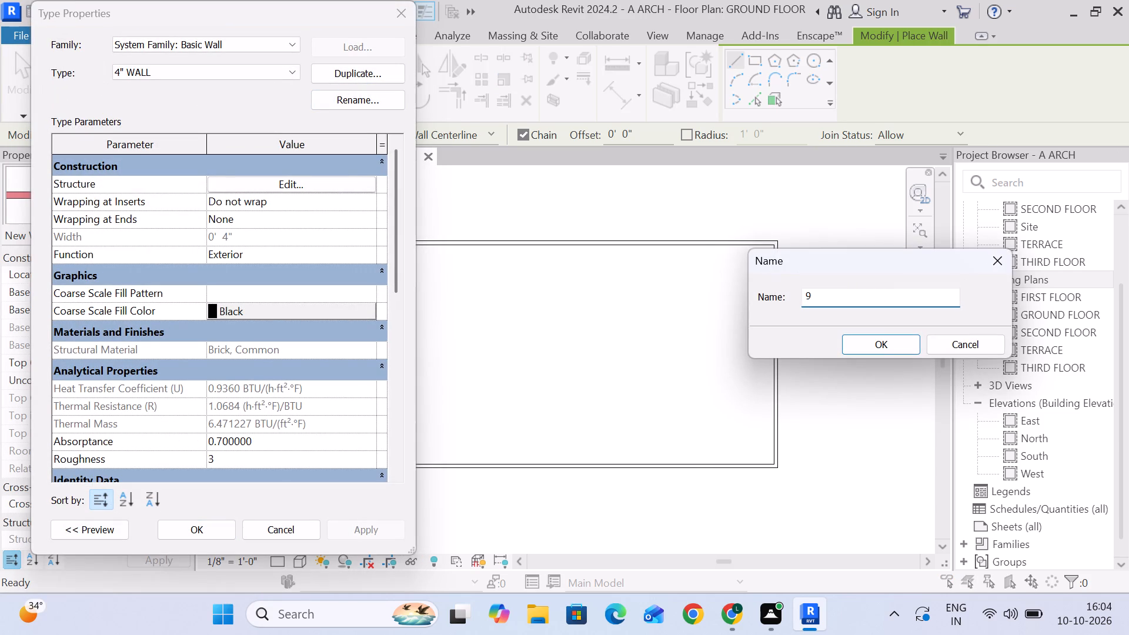
{"action": "type", "text": "\" WALL"}
{"action": "key", "text": "Return"}
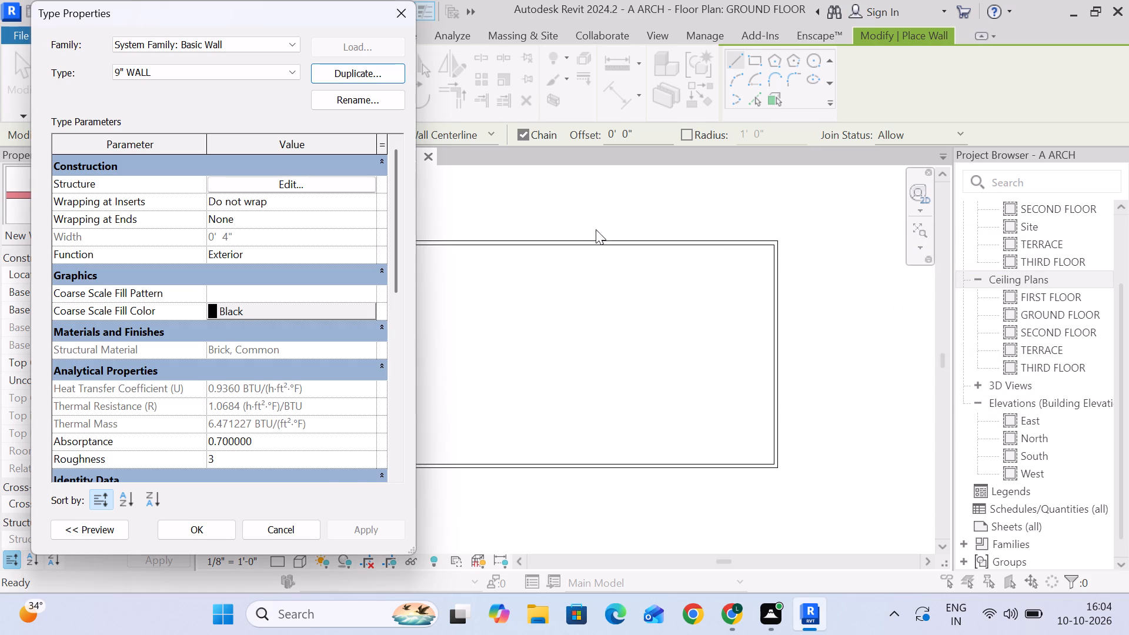
Set the brick structure layer of the 9" WALL type to 9" thick and apply the type change.
{"action": "left_click", "coordinate": [302, 184]}
{"action": "left_click", "coordinate": [247, 225]}
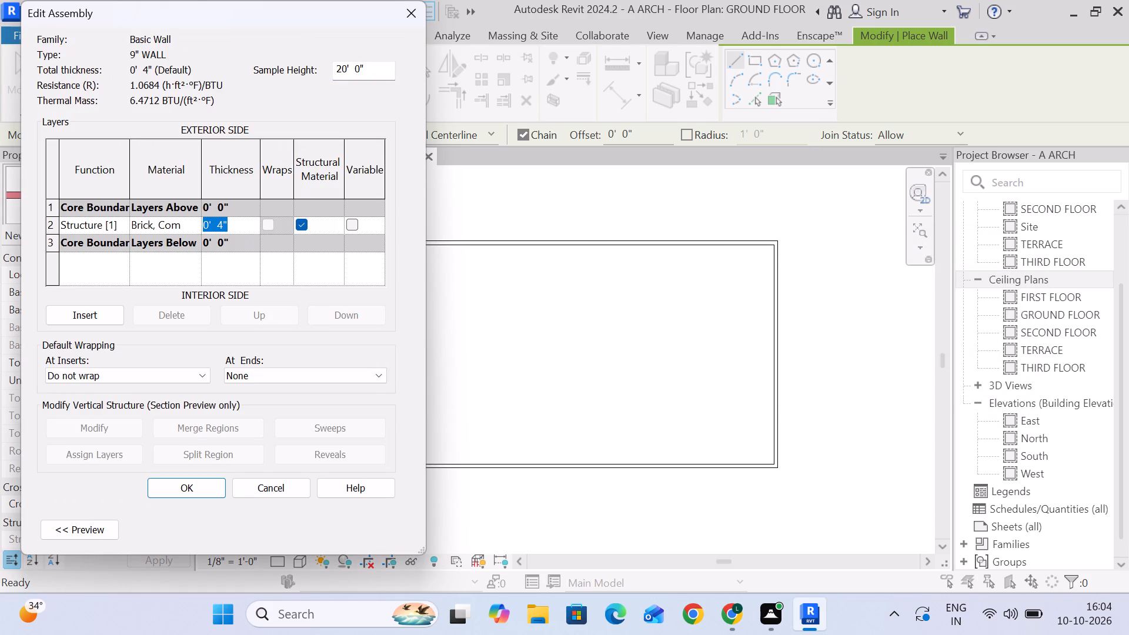
{"action": "key", "text": "9"}
{"action": "key", "text": "shift+quotedbl"}
{"action": "key", "text": "Return"}
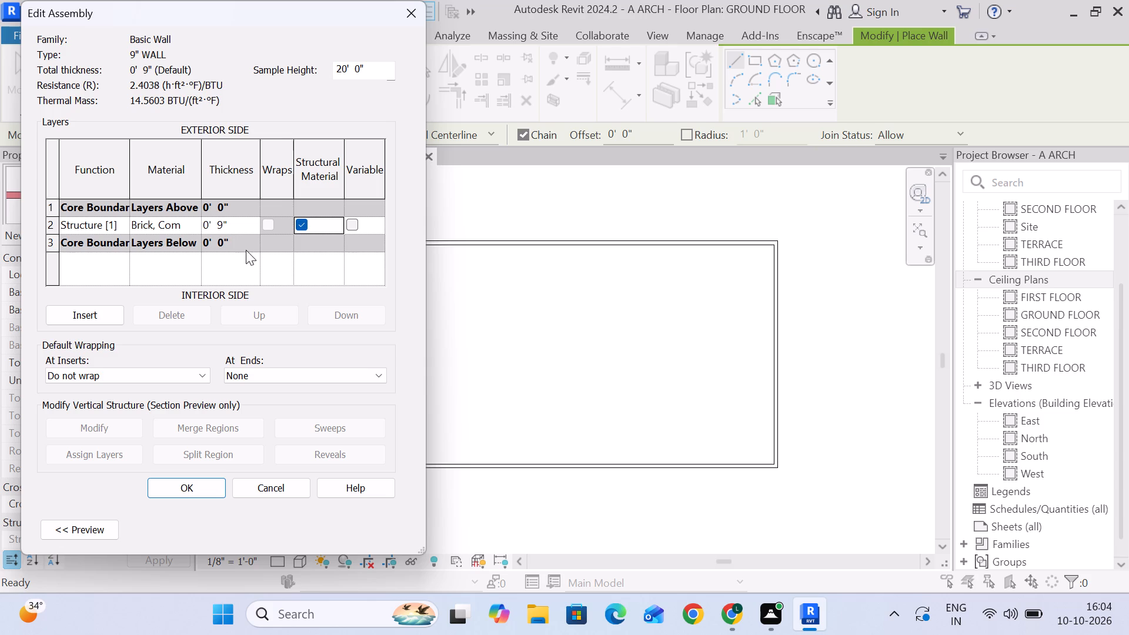
{"action": "left_click", "coordinate": [210, 479]}
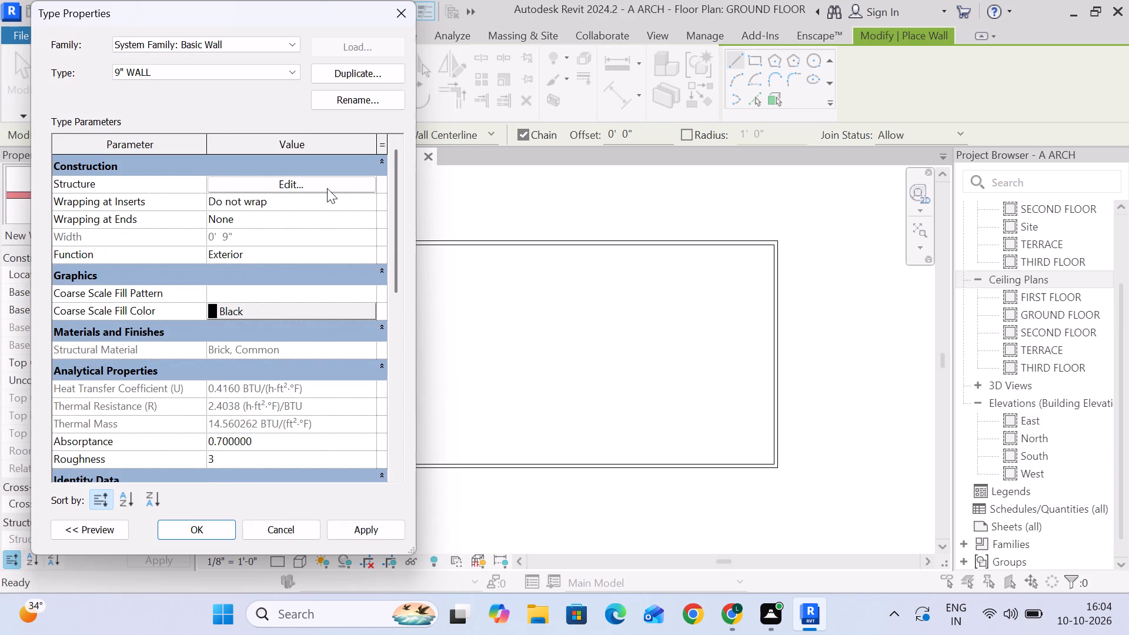
{"action": "left_click", "coordinate": [362, 529]}
{"action": "left_click", "coordinate": [211, 524]}
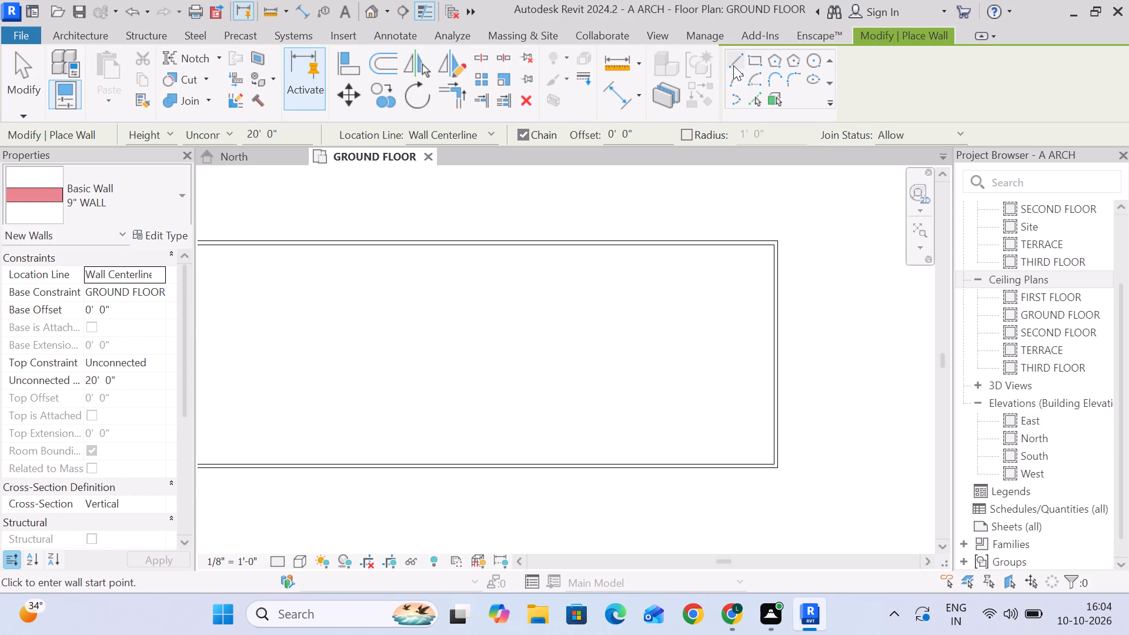
Set the new straight 9" walls to rise to FIRST FLOOR with an offset of 1' 6".
{"action": "left_click", "coordinate": [733, 61]}
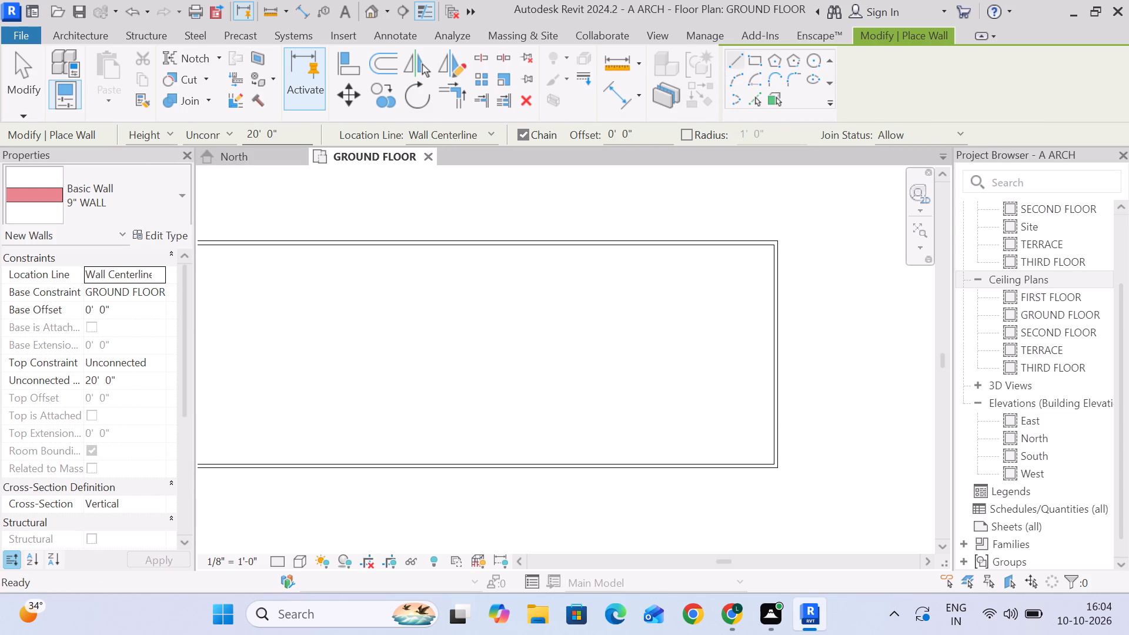
{"action": "left_click", "coordinate": [230, 138]}
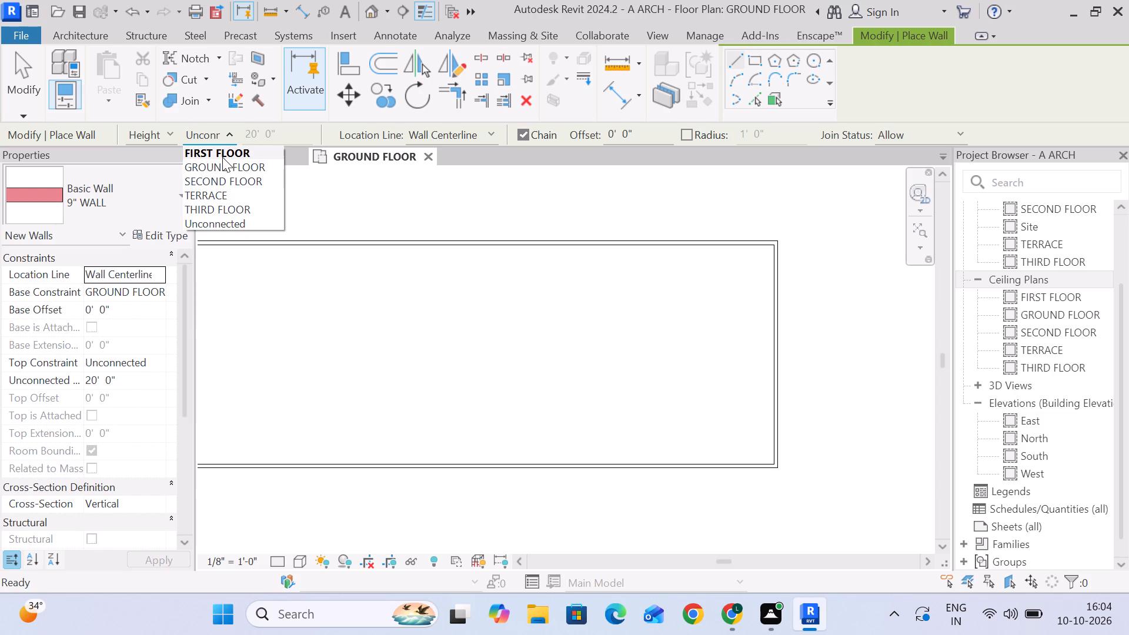
{"action": "left_click", "coordinate": [222, 157]}
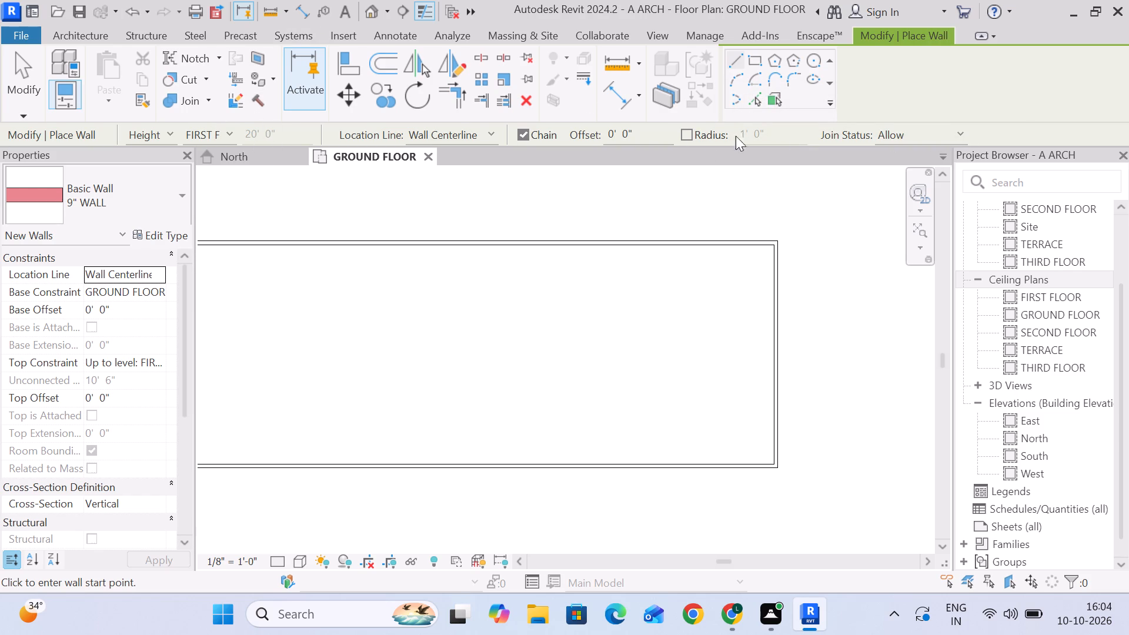
{"action": "left_click_drag", "start_coordinate": [662, 132], "coordinate": [598, 132]}
{"action": "key", "text": "1"}
{"action": "key", "text": "6"}
{"action": "key", "text": "BackSpace"}
{"action": "key", "text": "apostrophe"}
{"action": "type", "text": "6\""}
{"action": "key", "text": "Return"}
Draw a 9" wall along the inside of the north wall, tracing from its northeast to its northwest inner corner, about 59' 8" long.
{"action": "scroll", "coordinate": [775, 250], "scroll_direction": "up", "scroll_amount": 3}
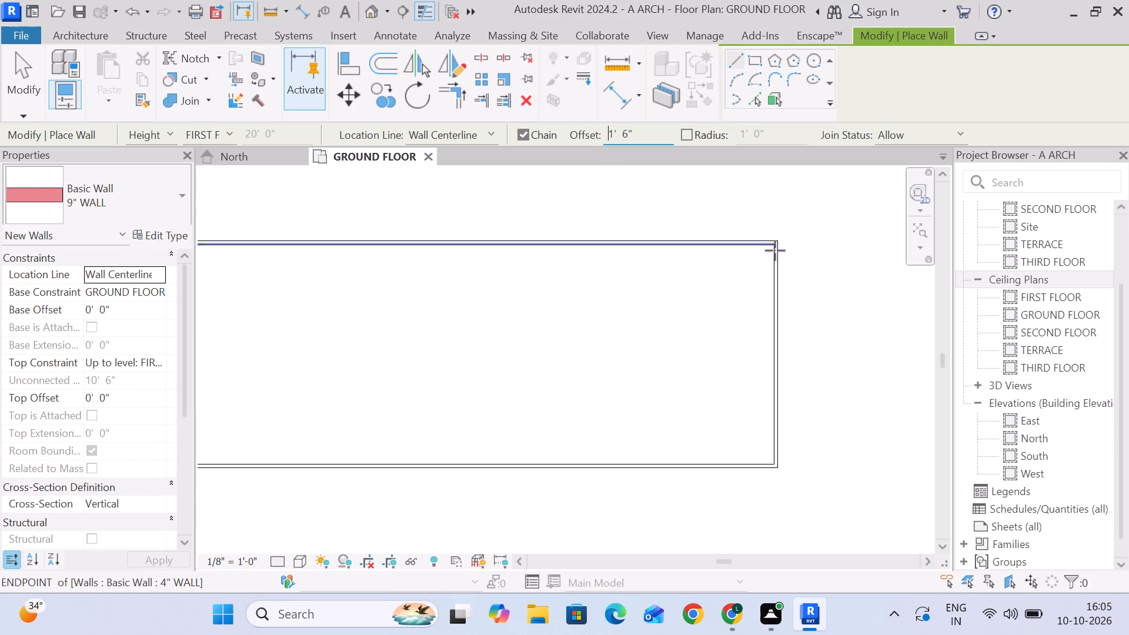
{"action": "scroll", "coordinate": [775, 250], "scroll_direction": "up", "scroll_amount": 3}
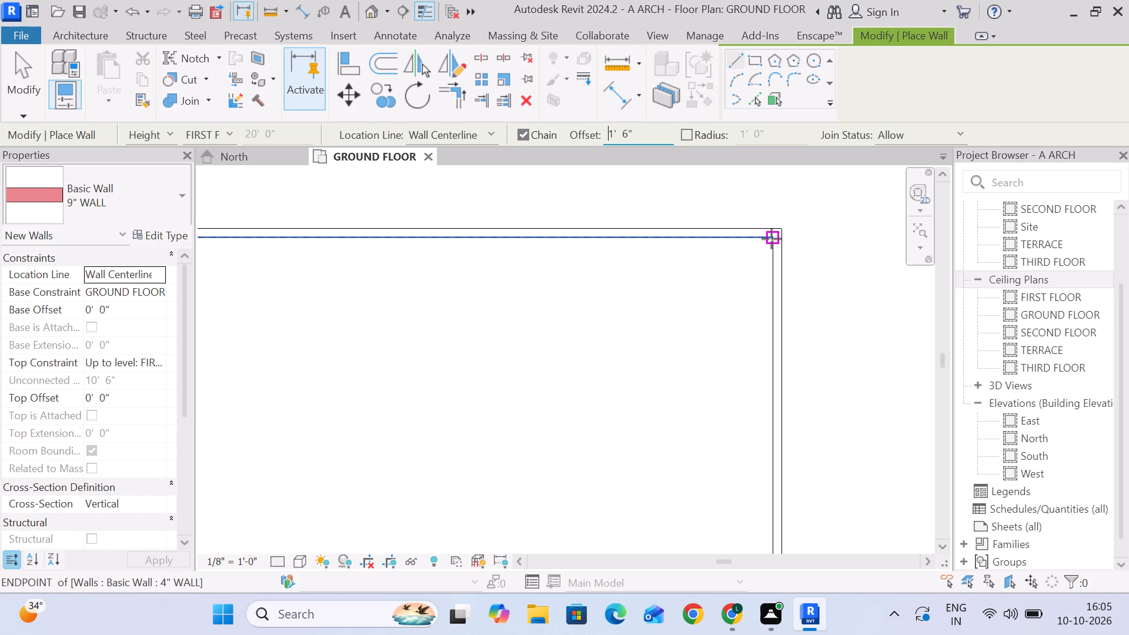
{"action": "left_click", "coordinate": [771, 239]}
{"action": "scroll", "coordinate": [639, 235], "scroll_direction": "down", "scroll_amount": 10}
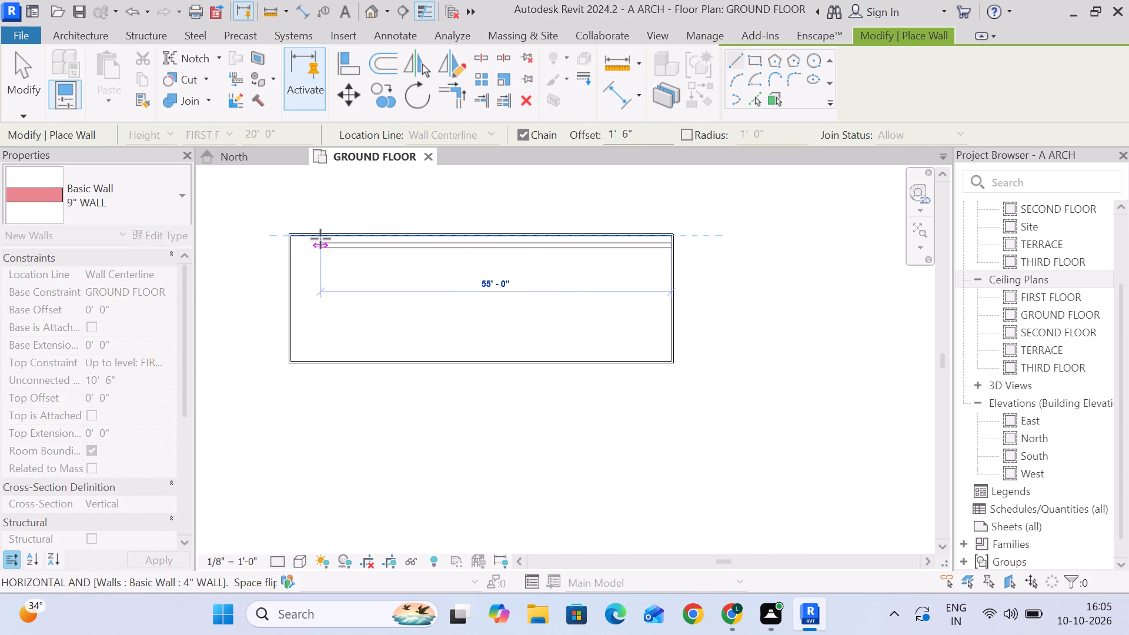
{"action": "scroll", "coordinate": [286, 237], "scroll_direction": "up", "scroll_amount": 7}
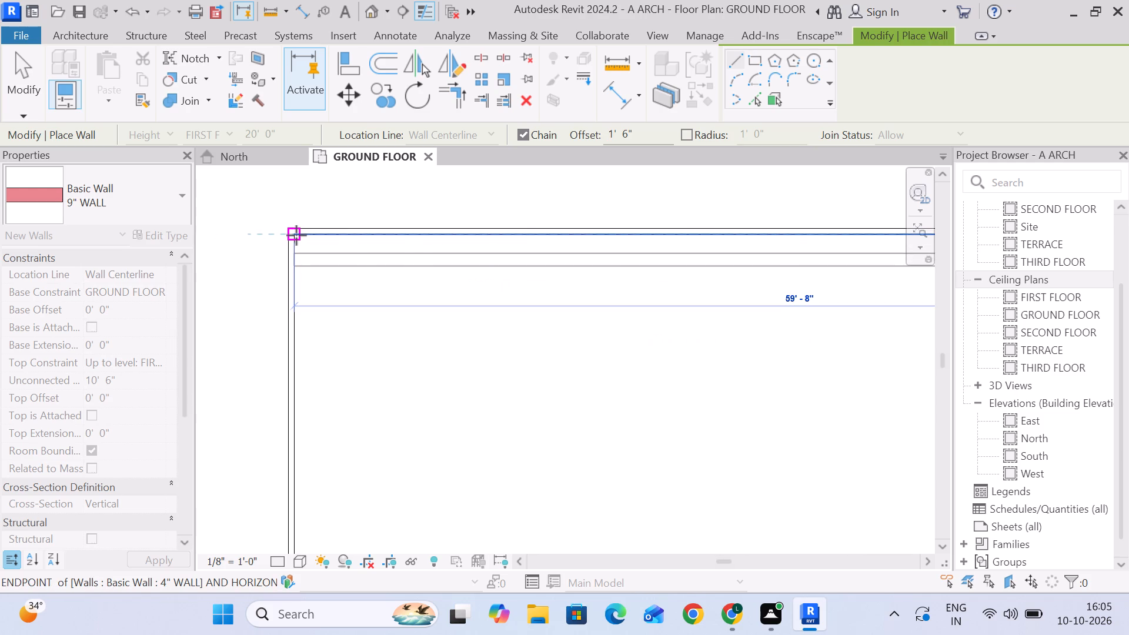
{"action": "left_click", "coordinate": [296, 235]}
{"action": "scroll", "coordinate": [511, 196], "scroll_direction": "down", "scroll_amount": 3}
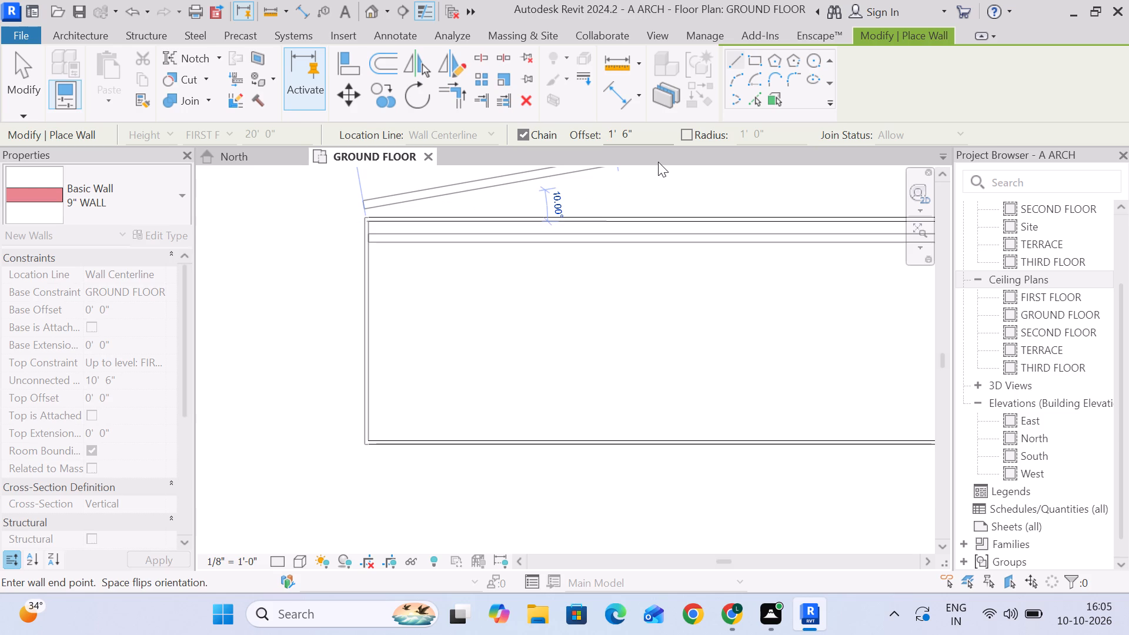
{"action": "key", "text": "Escape"}
Draw a 9" wall inside the east wall, tracing from the southeast inner corner up to the inner face of the north 9" wall.
{"action": "scroll", "coordinate": [739, 262], "scroll_direction": "down", "scroll_amount": 3}
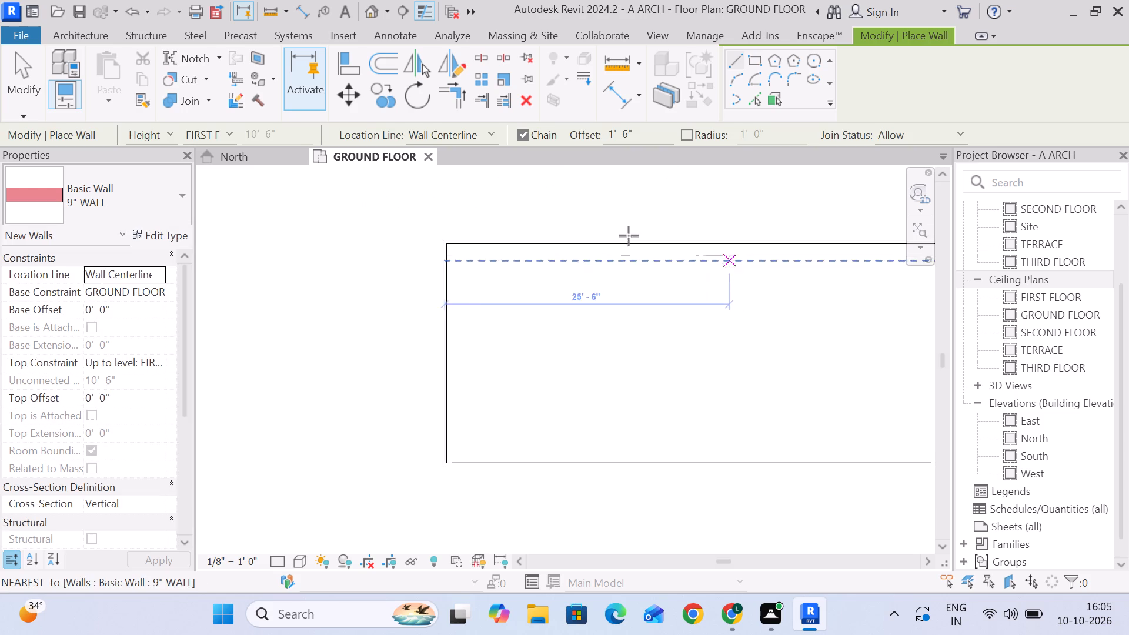
{"action": "scroll", "coordinate": [704, 279], "scroll_direction": "down", "scroll_amount": 3}
{"action": "middle_click_drag", "start_coordinate": [743, 312], "coordinate": [722, 310]}
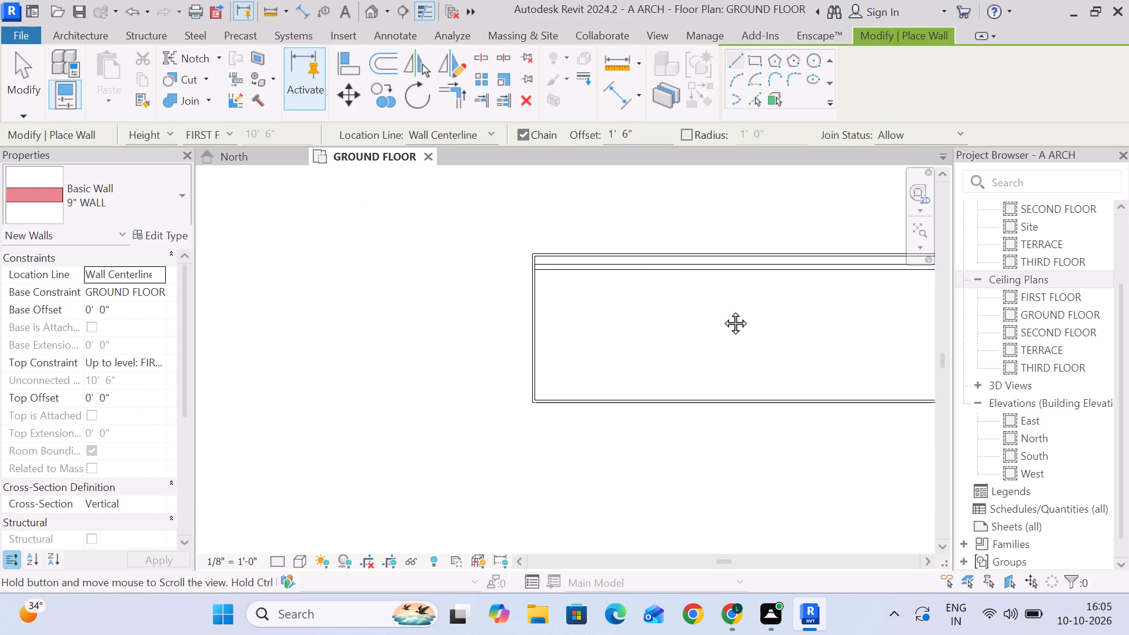
{"action": "middle_click_drag", "start_coordinate": [722, 310], "coordinate": [473, 283]}
{"action": "scroll", "coordinate": [702, 379], "scroll_direction": "up", "scroll_amount": 12}
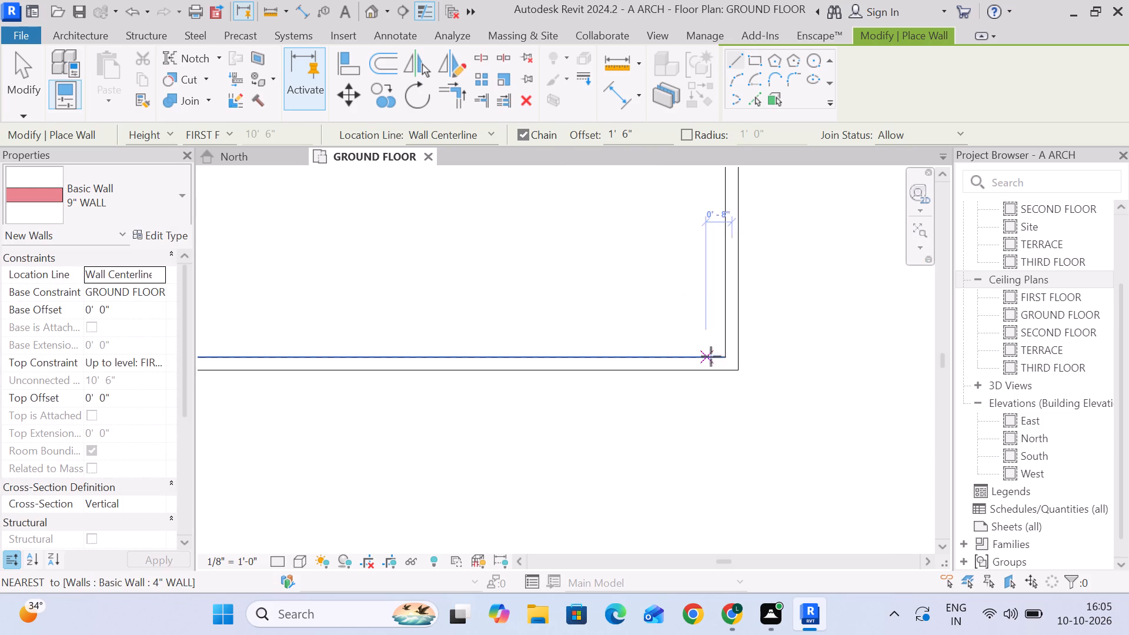
{"action": "left_click", "coordinate": [725, 357]}
{"action": "scroll", "coordinate": [694, 254], "scroll_direction": "down", "scroll_amount": 5}
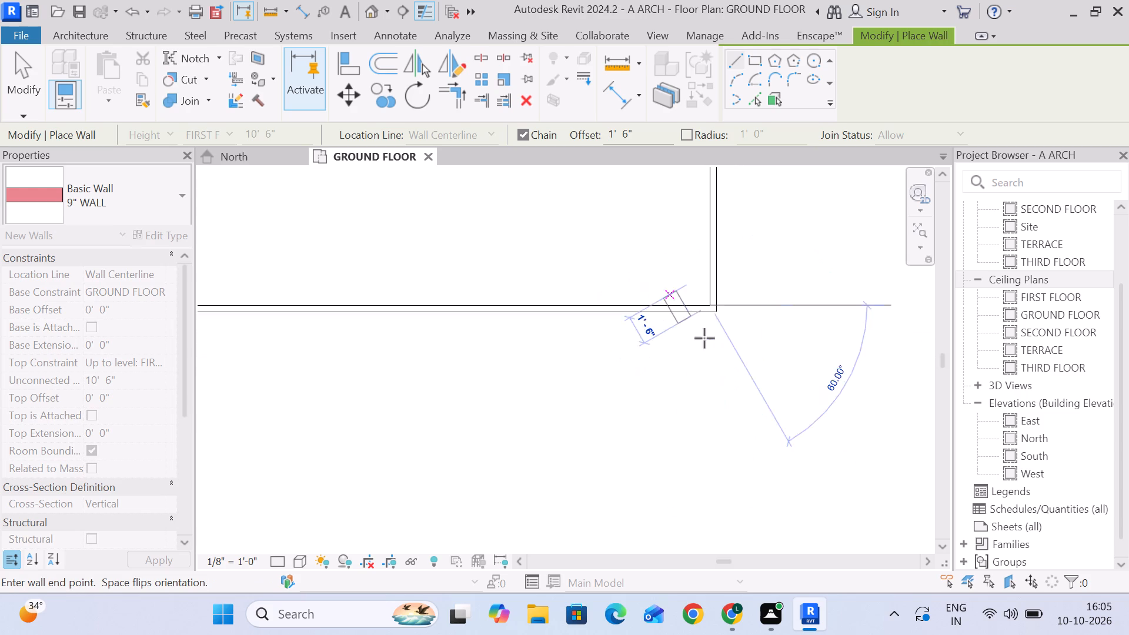
{"action": "middle_click_drag", "start_coordinate": [708, 354], "coordinate": [714, 419]}
{"action": "scroll", "coordinate": [689, 233], "scroll_direction": "down", "scroll_amount": 9}
{"action": "middle_click_drag", "start_coordinate": [694, 265], "coordinate": [698, 395]}
{"action": "scroll", "coordinate": [703, 301], "scroll_direction": "up", "scroll_amount": 12}
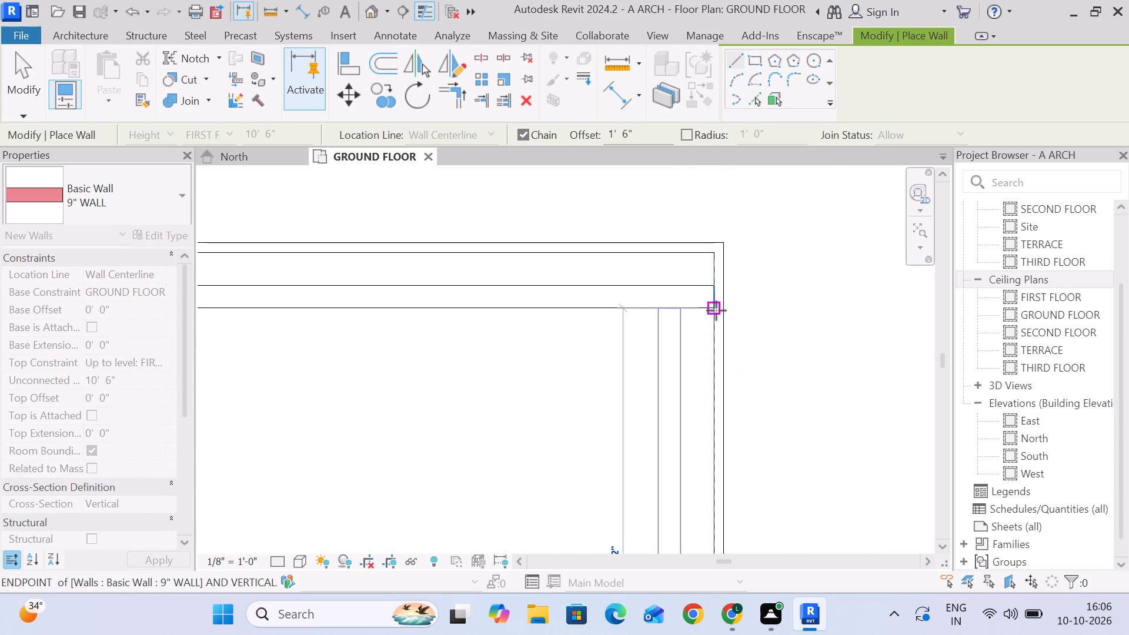
{"action": "left_click", "coordinate": [714, 308]}
{"action": "key", "text": "Escape"}
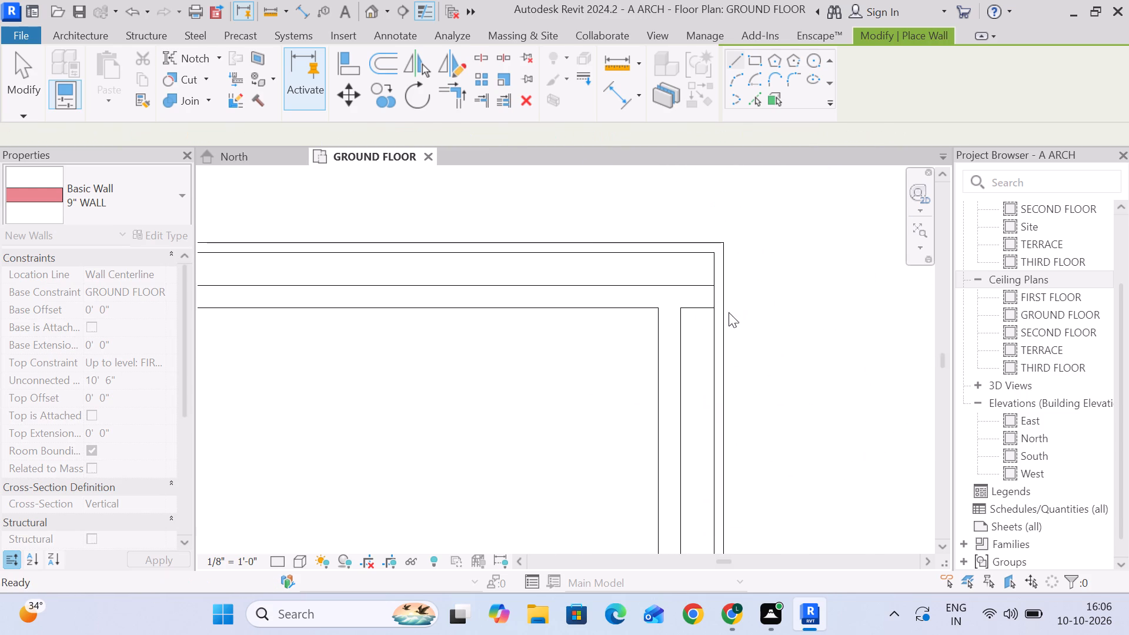
{"action": "scroll", "coordinate": [707, 326], "scroll_direction": "down", "scroll_amount": 3}
{"action": "key", "text": "Escape"}
Shorten the east end of the north 9" wall to form a corner with the east 9" wall.
{"action": "left_click", "coordinate": [697, 315]}
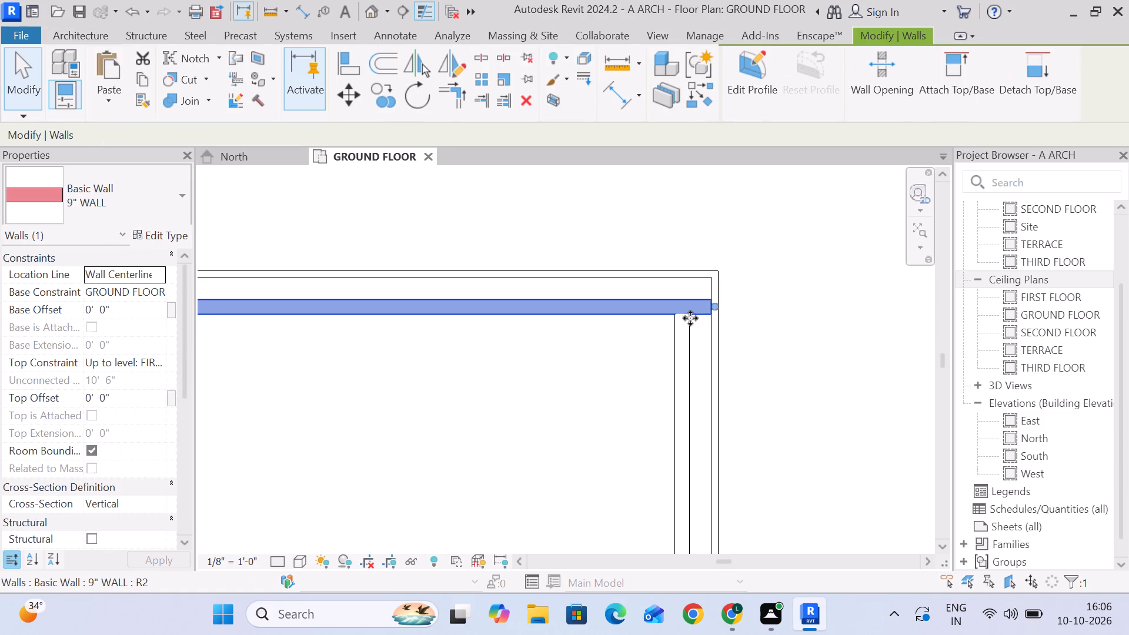
{"action": "left_click_drag", "start_coordinate": [714, 305], "coordinate": [682, 308]}
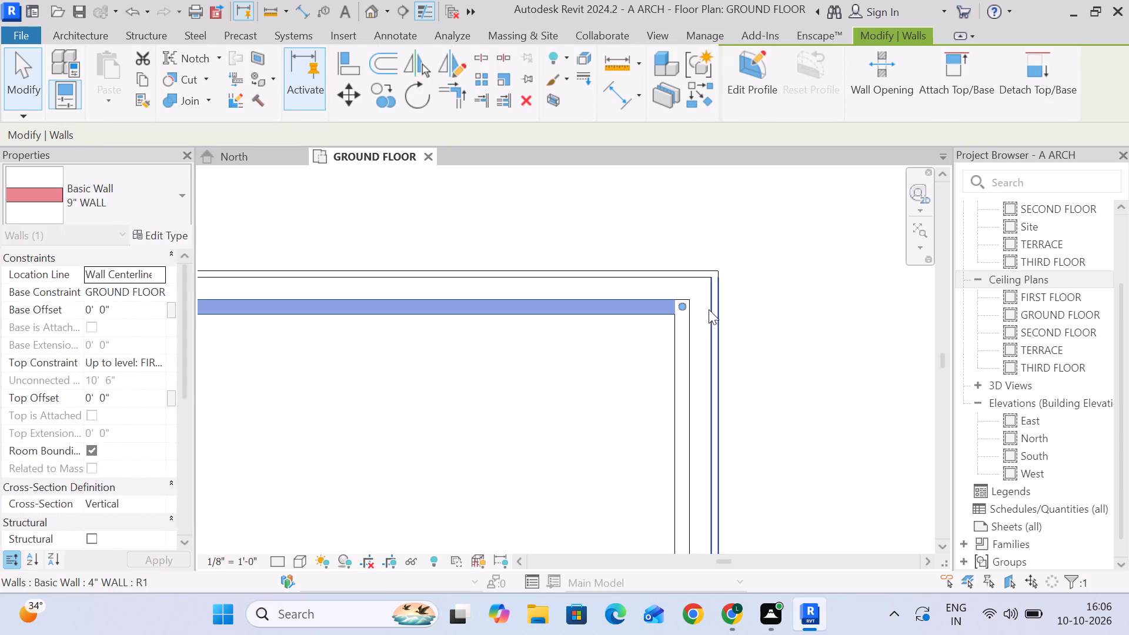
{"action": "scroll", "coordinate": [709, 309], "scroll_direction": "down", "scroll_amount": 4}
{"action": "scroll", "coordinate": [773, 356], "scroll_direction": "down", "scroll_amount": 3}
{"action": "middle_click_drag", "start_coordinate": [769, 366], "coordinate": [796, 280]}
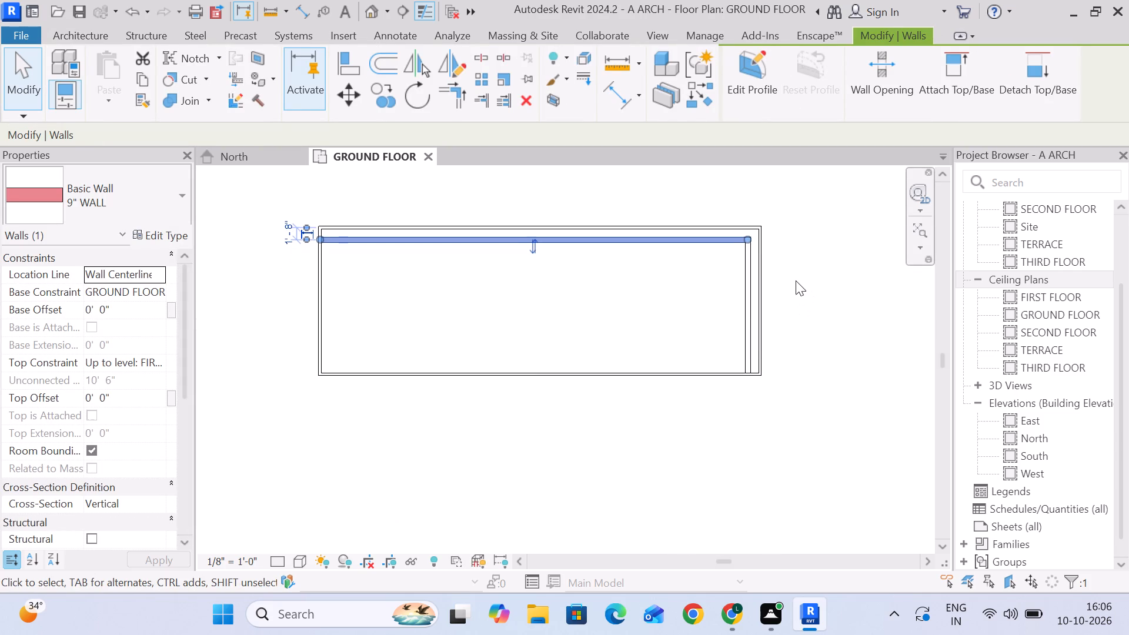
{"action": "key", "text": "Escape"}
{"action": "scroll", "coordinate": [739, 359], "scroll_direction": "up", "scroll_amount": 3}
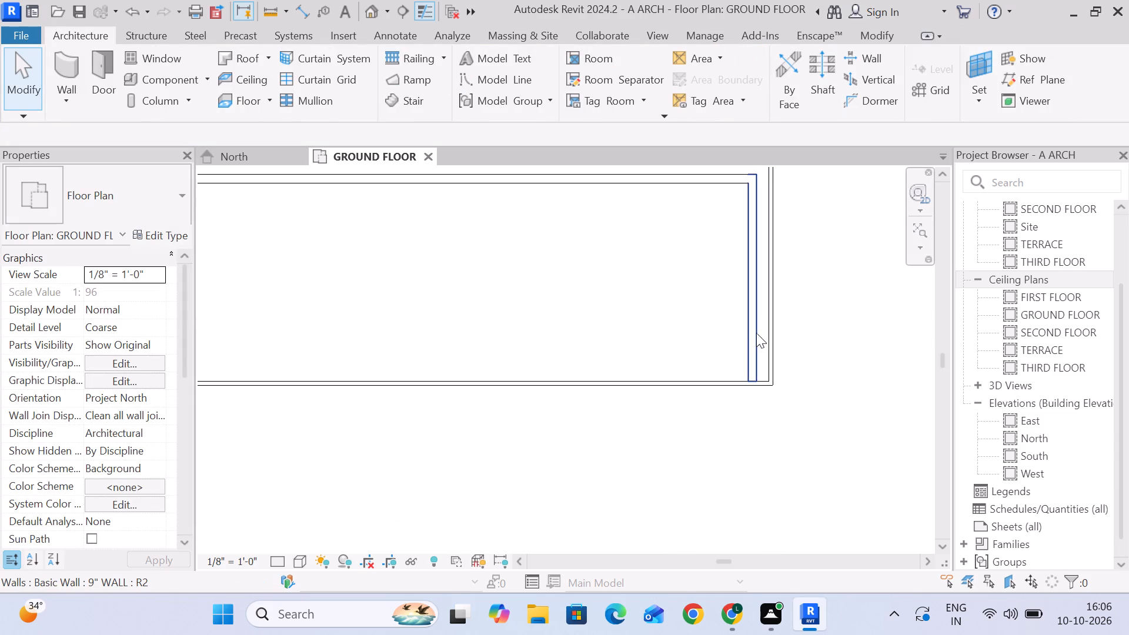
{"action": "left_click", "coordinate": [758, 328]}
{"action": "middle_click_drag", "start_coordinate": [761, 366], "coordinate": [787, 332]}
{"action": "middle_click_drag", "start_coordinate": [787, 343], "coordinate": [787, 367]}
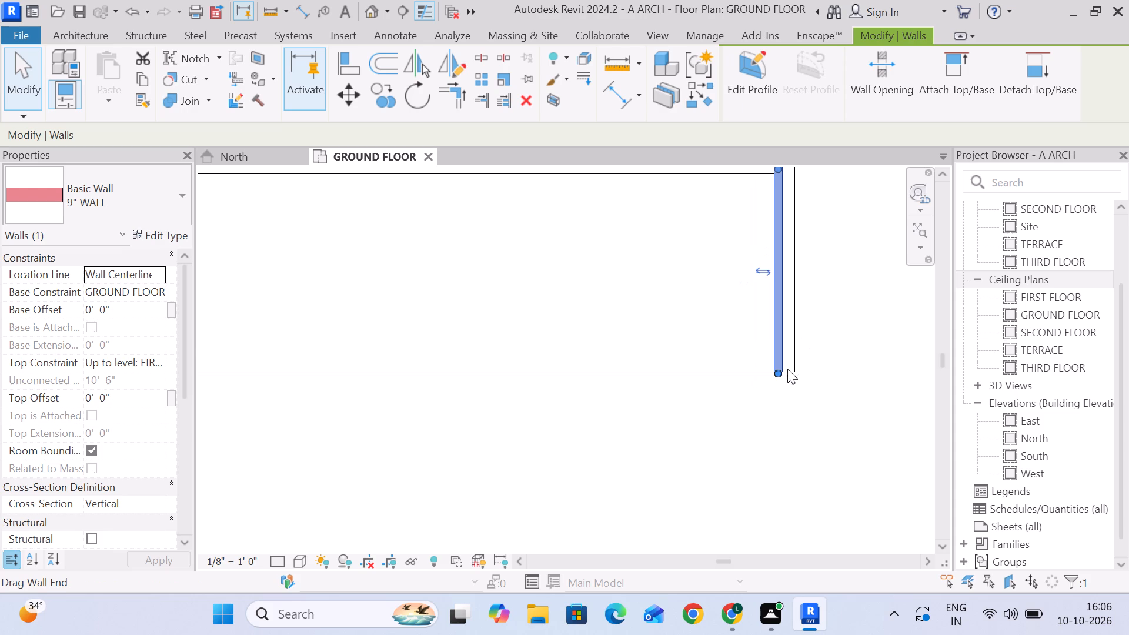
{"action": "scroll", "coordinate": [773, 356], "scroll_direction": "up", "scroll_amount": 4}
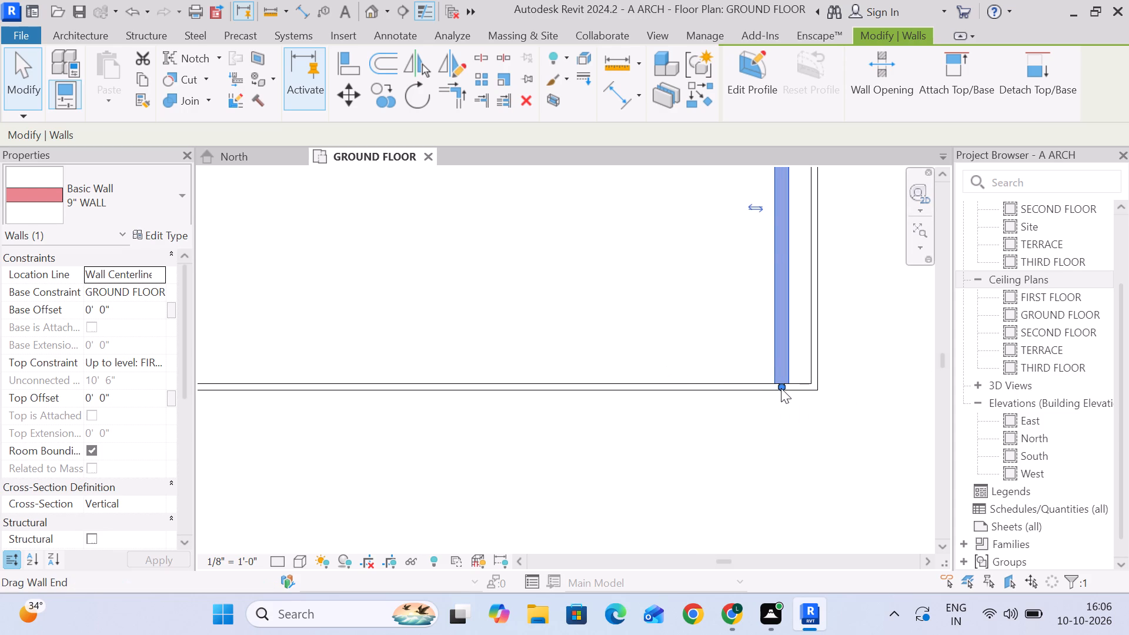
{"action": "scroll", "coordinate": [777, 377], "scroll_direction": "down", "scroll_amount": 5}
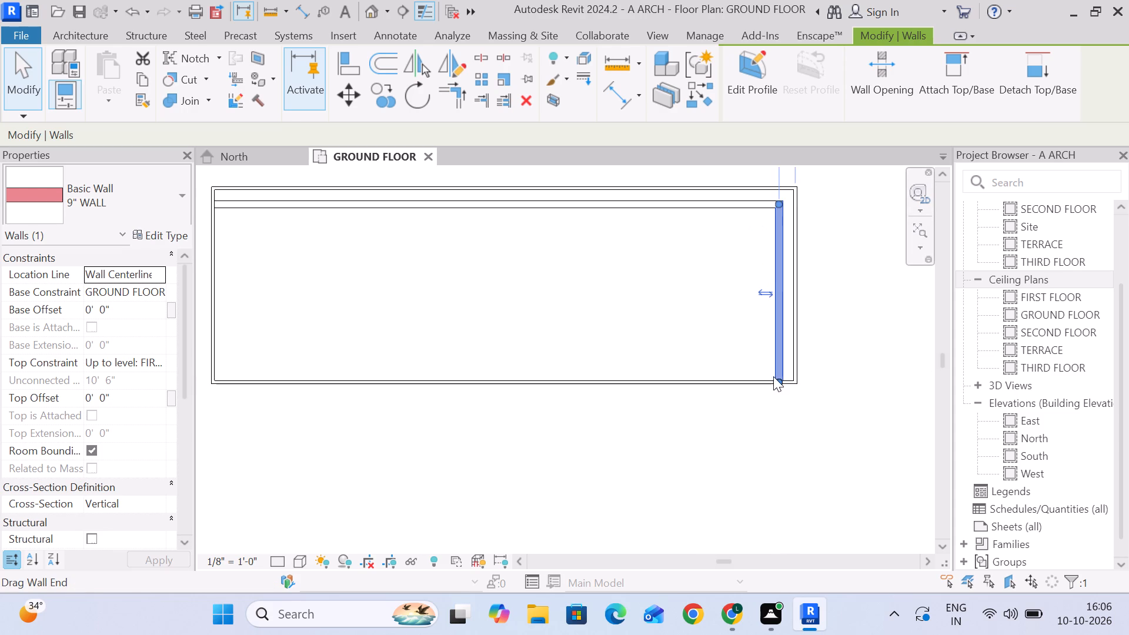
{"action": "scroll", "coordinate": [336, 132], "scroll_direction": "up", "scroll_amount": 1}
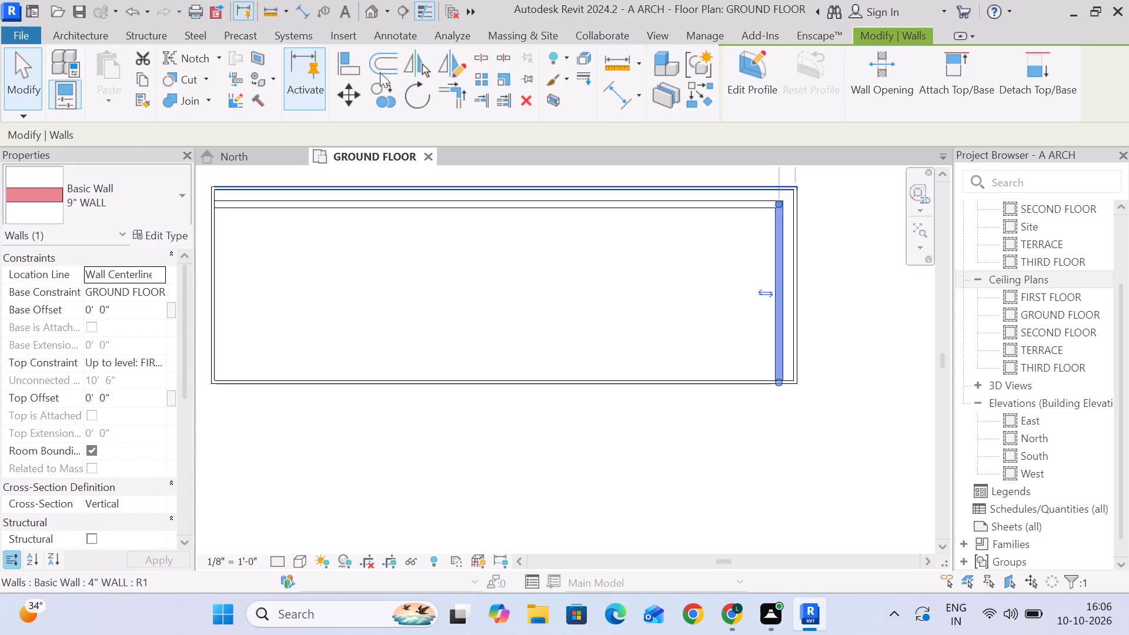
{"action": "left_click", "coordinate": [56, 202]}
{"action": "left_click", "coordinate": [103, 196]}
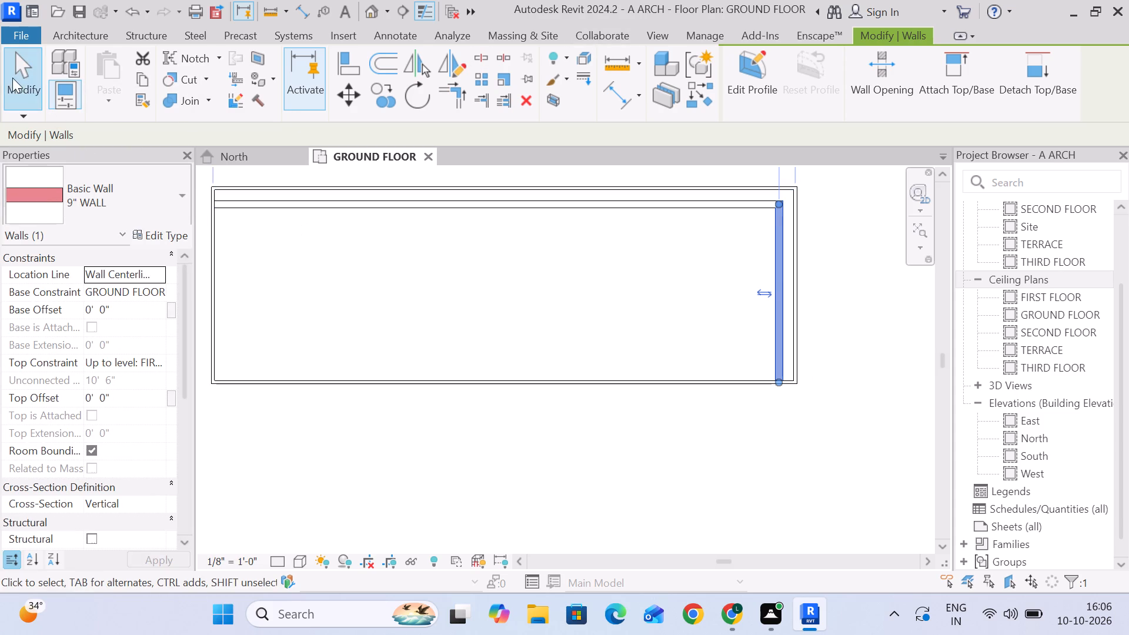
Start a new architectural wall using the 9" WALL type.
{"action": "key", "text": "Escape"}
{"action": "left_click", "coordinate": [15, 73]}
{"action": "left_click", "coordinate": [76, 110]}
{"action": "left_click", "coordinate": [76, 141]}
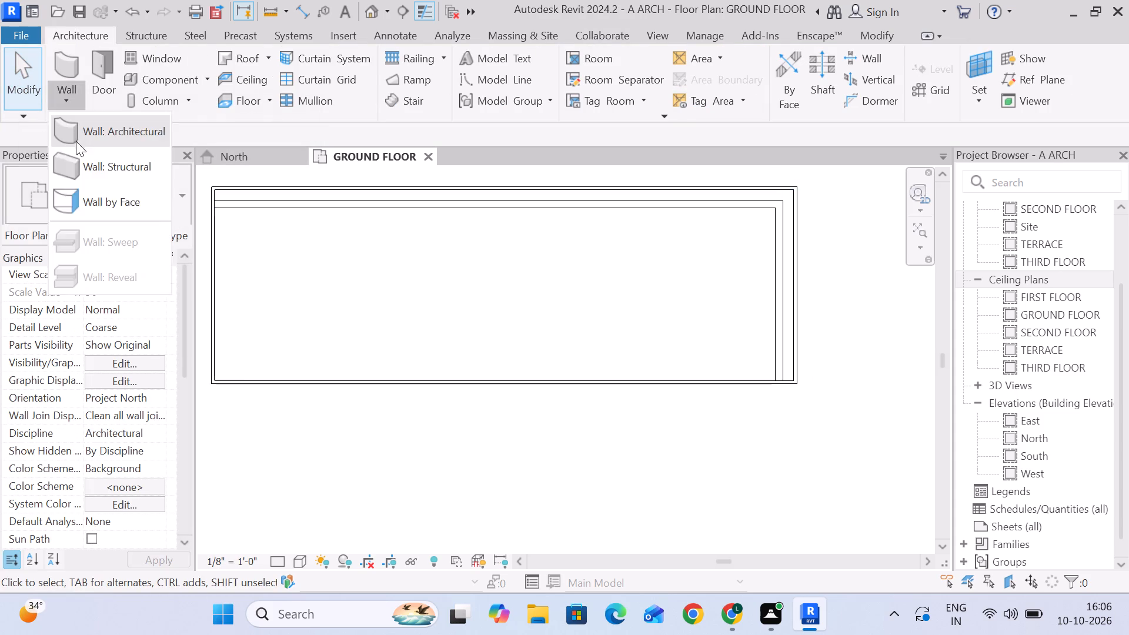
{"action": "left_click", "coordinate": [114, 210]}
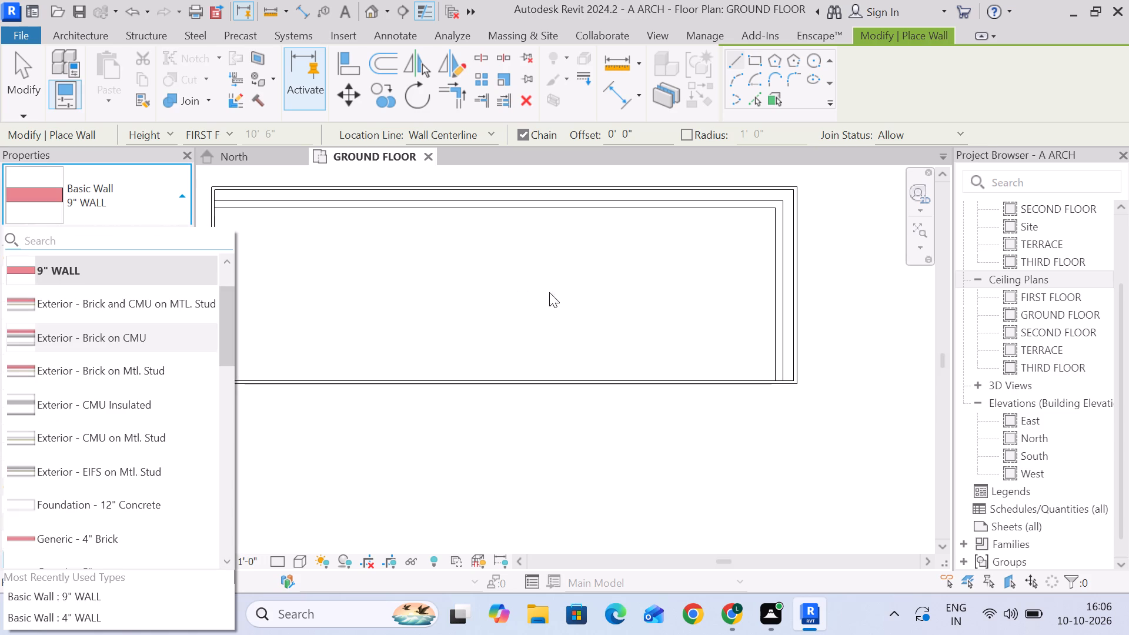
{"action": "left_click", "coordinate": [158, 269]}
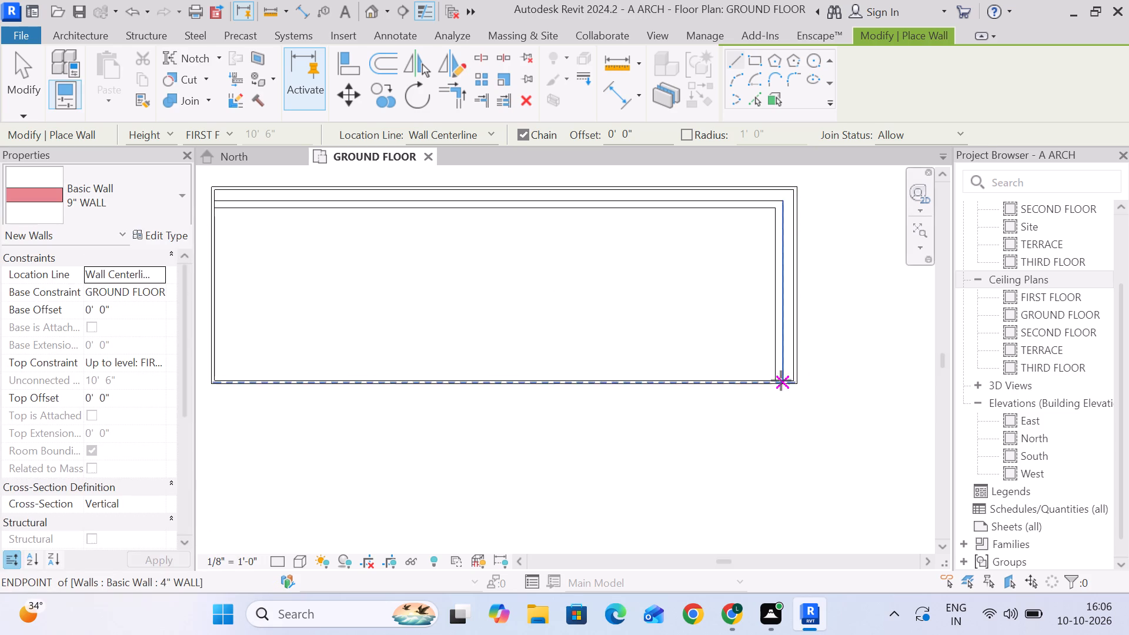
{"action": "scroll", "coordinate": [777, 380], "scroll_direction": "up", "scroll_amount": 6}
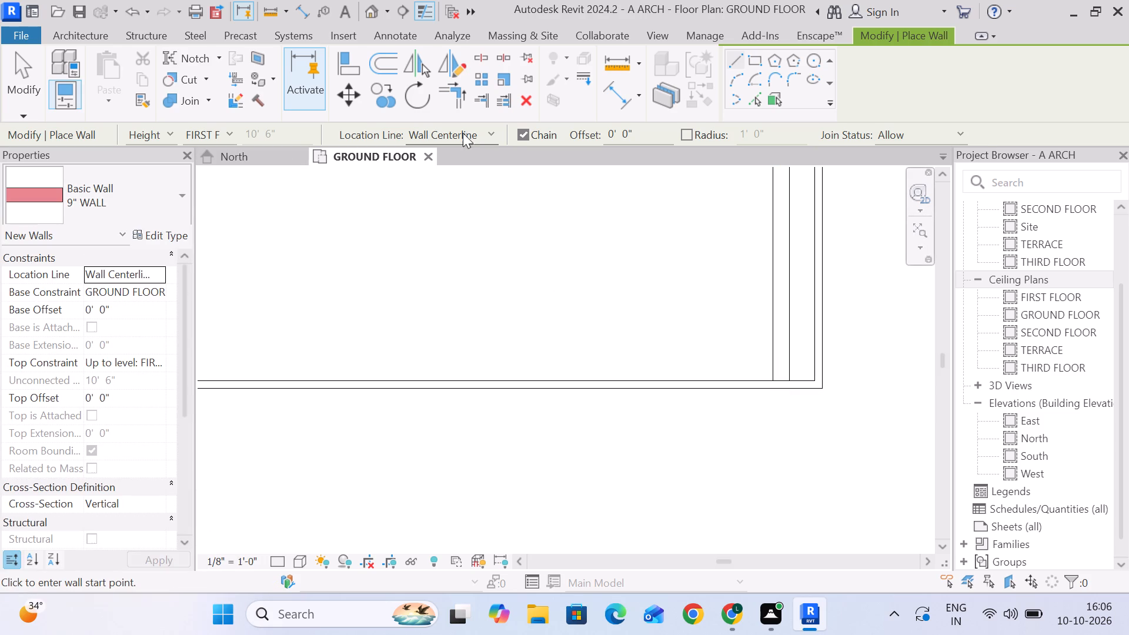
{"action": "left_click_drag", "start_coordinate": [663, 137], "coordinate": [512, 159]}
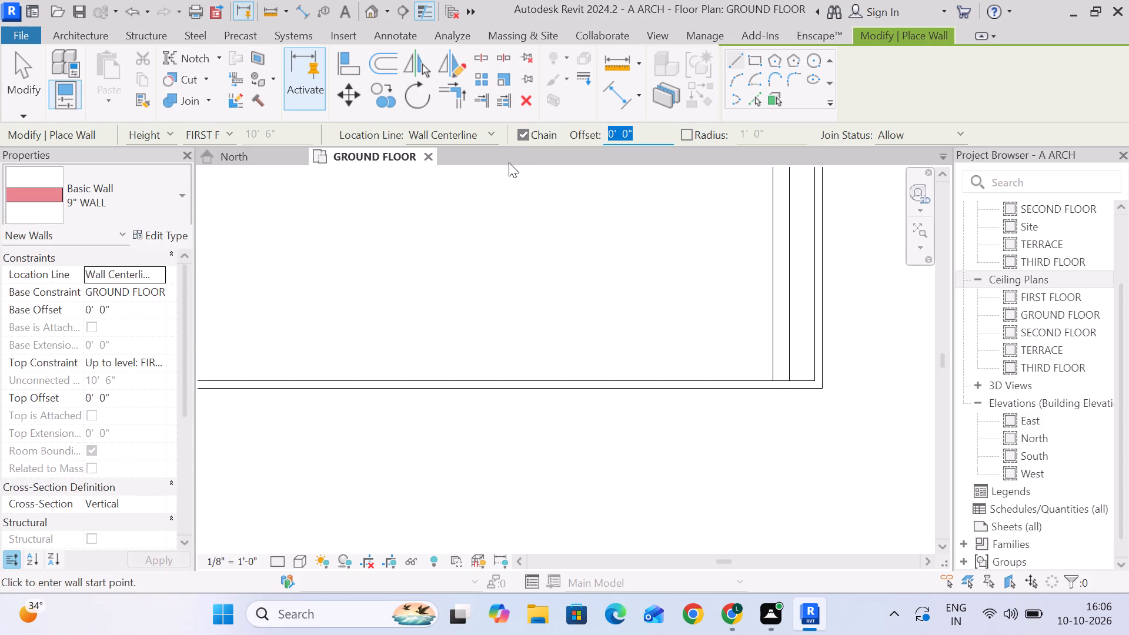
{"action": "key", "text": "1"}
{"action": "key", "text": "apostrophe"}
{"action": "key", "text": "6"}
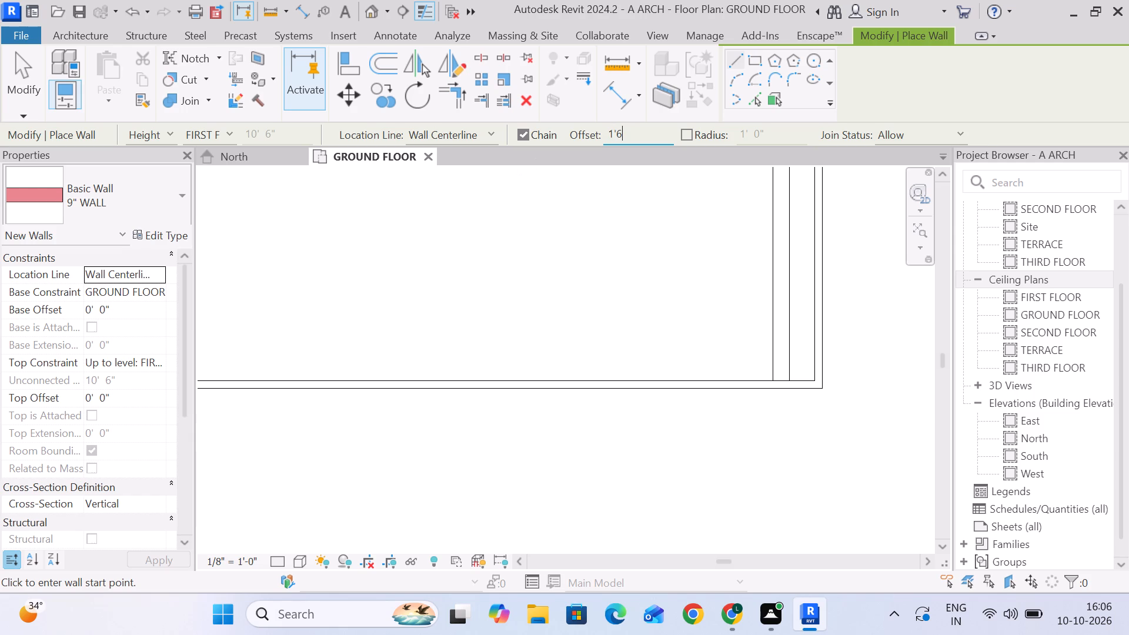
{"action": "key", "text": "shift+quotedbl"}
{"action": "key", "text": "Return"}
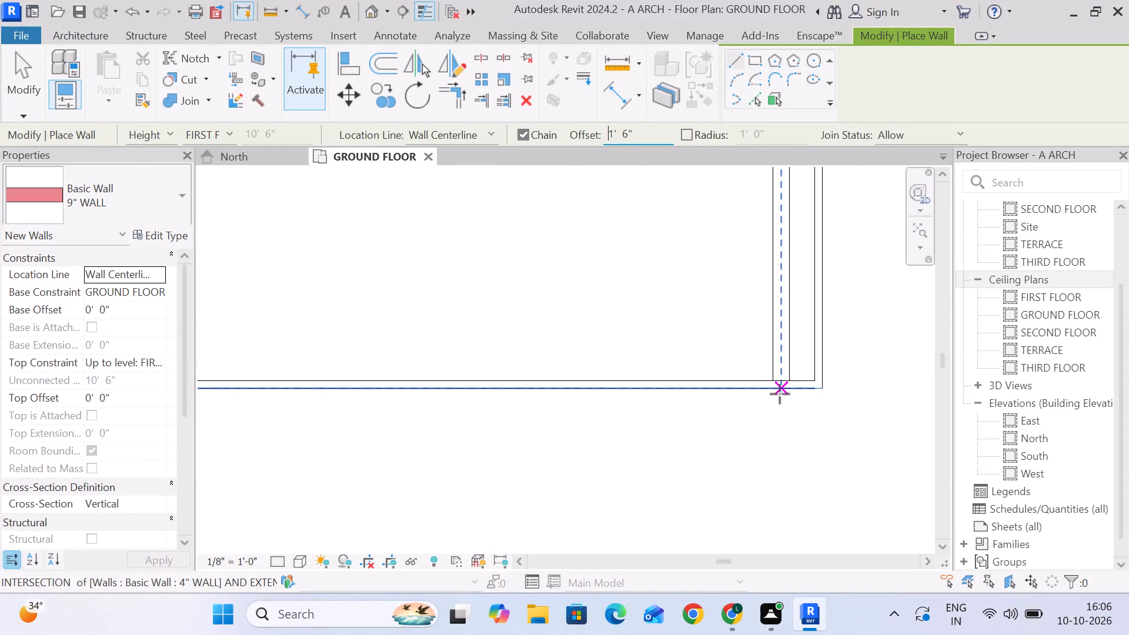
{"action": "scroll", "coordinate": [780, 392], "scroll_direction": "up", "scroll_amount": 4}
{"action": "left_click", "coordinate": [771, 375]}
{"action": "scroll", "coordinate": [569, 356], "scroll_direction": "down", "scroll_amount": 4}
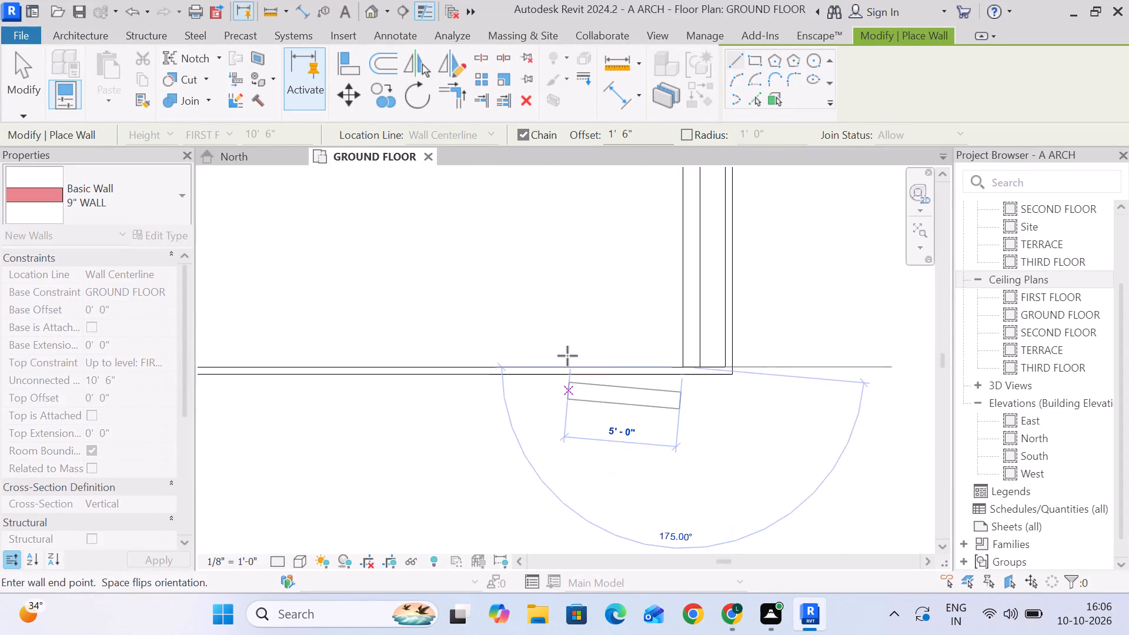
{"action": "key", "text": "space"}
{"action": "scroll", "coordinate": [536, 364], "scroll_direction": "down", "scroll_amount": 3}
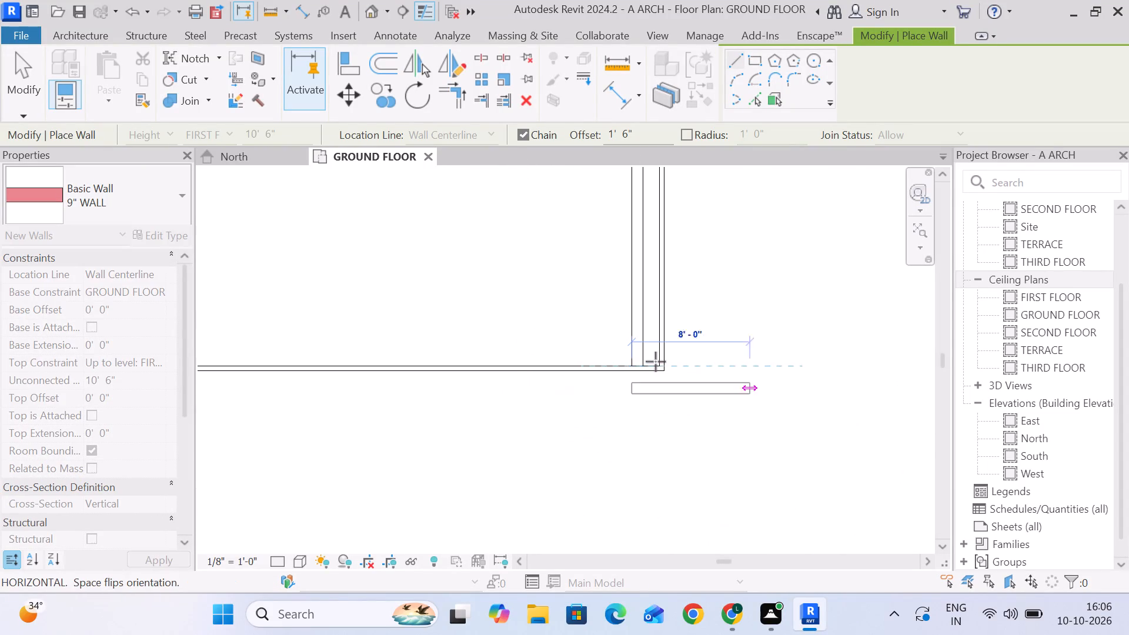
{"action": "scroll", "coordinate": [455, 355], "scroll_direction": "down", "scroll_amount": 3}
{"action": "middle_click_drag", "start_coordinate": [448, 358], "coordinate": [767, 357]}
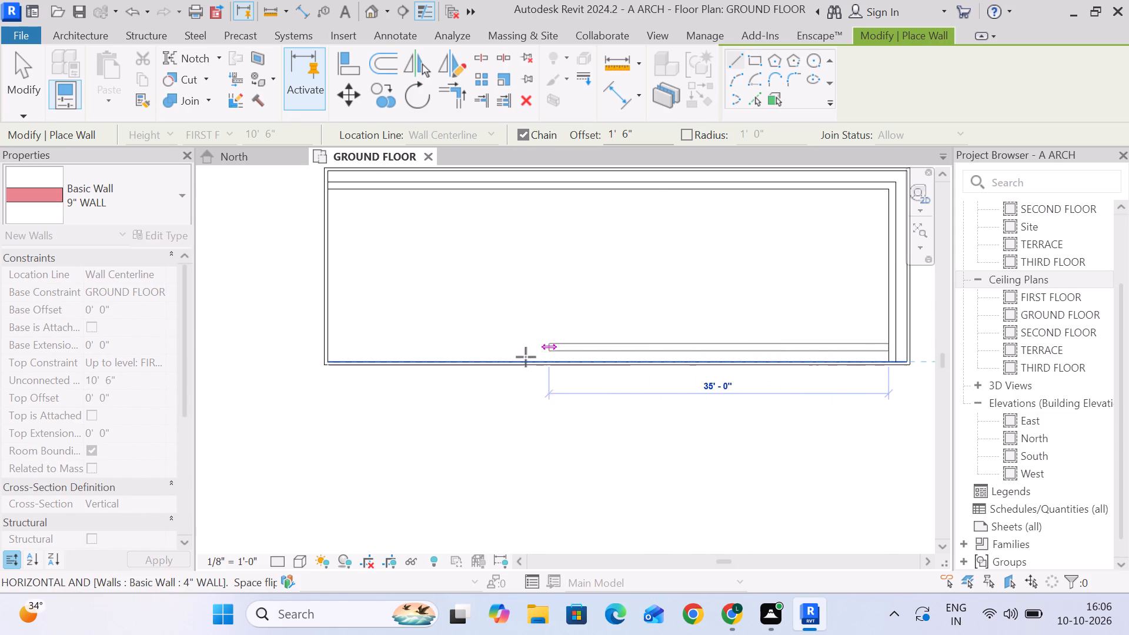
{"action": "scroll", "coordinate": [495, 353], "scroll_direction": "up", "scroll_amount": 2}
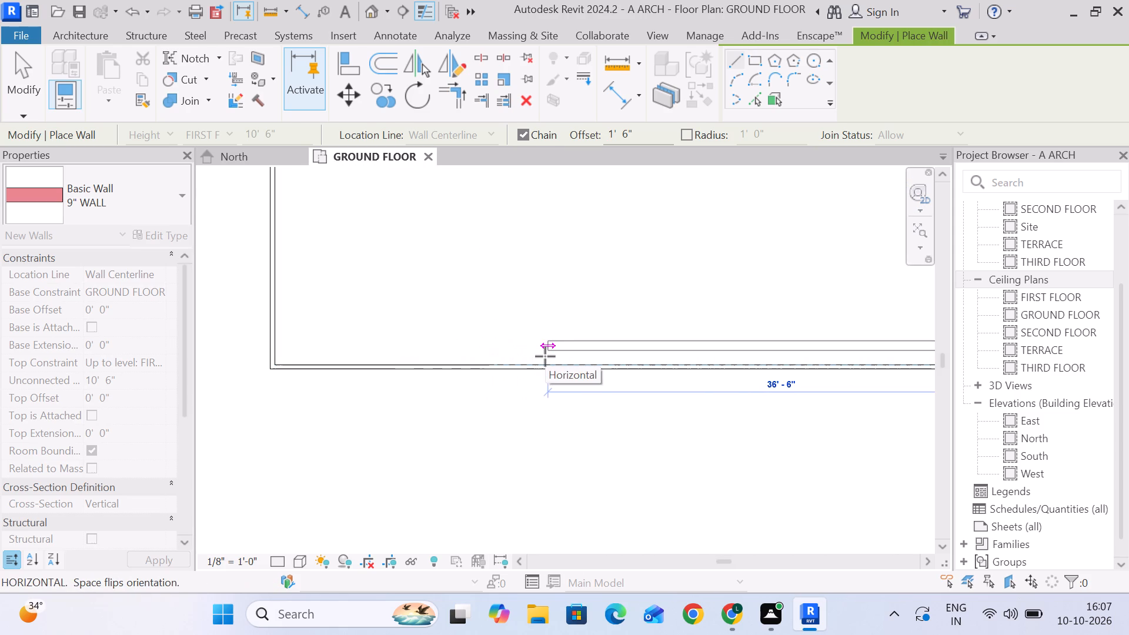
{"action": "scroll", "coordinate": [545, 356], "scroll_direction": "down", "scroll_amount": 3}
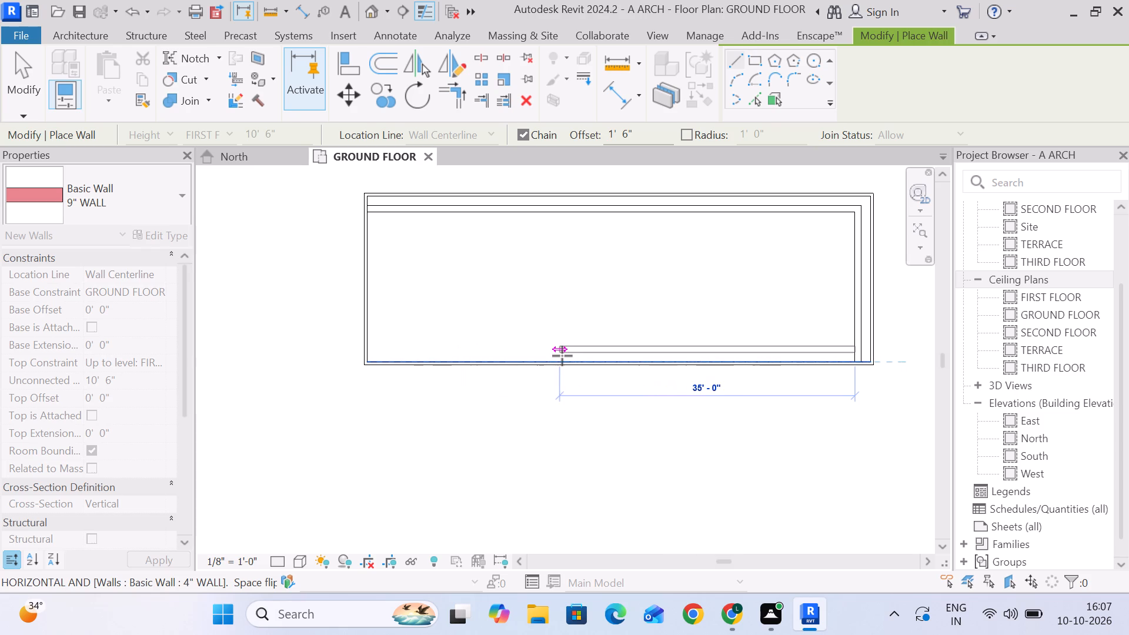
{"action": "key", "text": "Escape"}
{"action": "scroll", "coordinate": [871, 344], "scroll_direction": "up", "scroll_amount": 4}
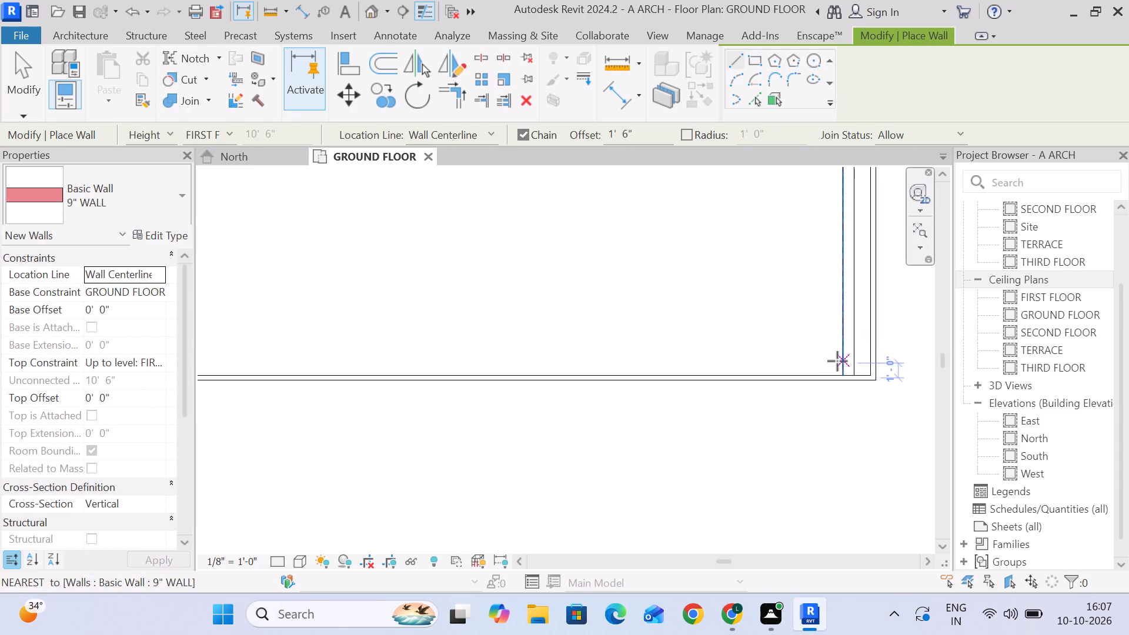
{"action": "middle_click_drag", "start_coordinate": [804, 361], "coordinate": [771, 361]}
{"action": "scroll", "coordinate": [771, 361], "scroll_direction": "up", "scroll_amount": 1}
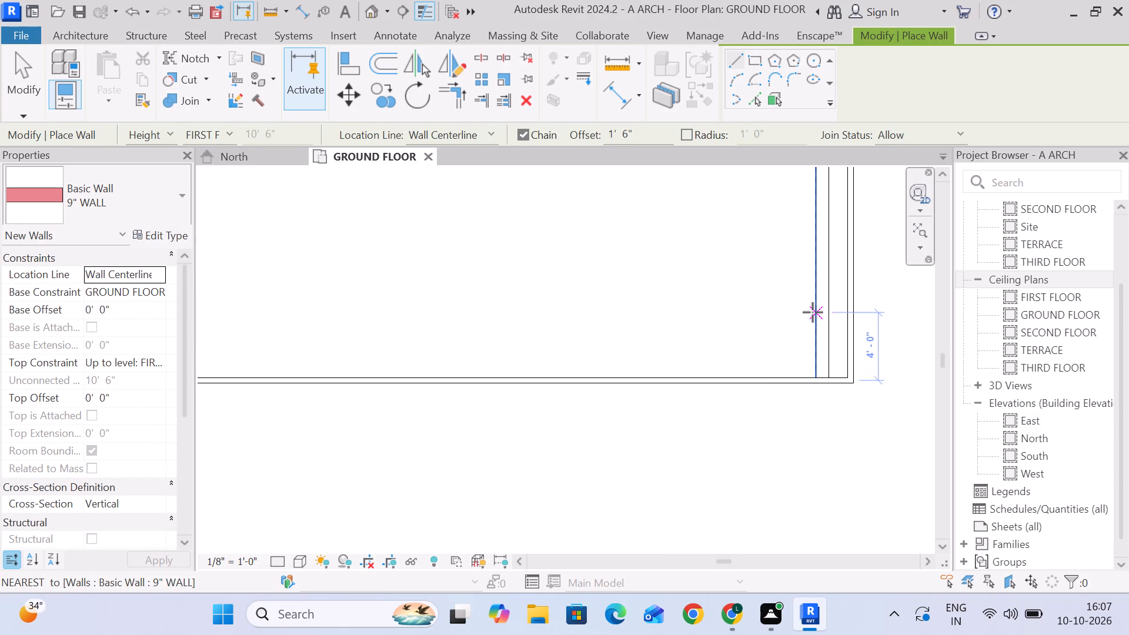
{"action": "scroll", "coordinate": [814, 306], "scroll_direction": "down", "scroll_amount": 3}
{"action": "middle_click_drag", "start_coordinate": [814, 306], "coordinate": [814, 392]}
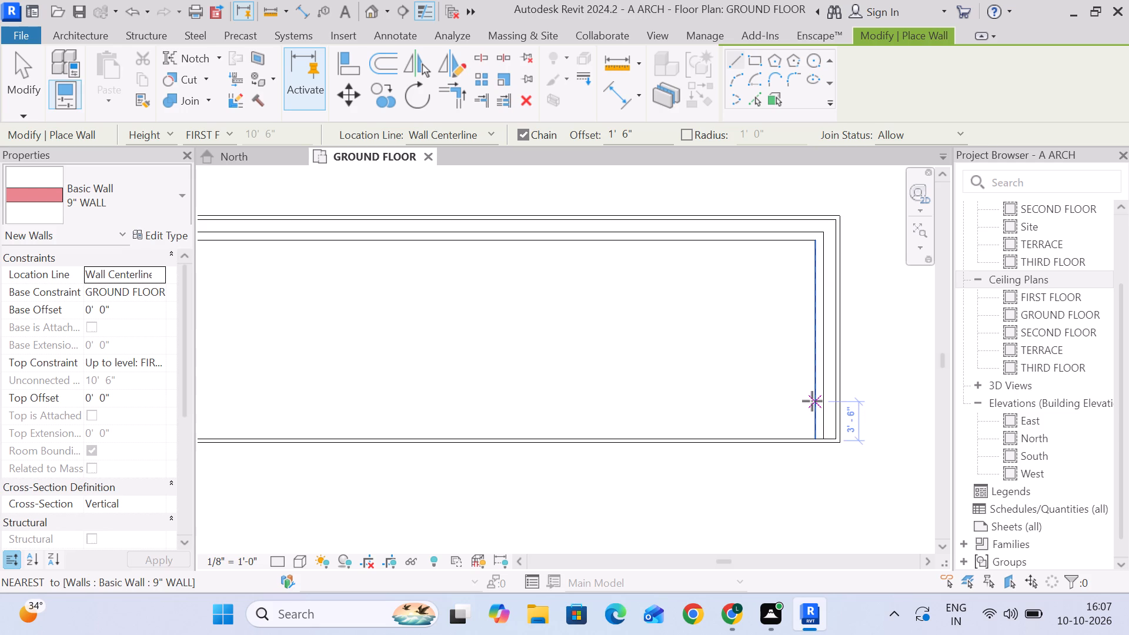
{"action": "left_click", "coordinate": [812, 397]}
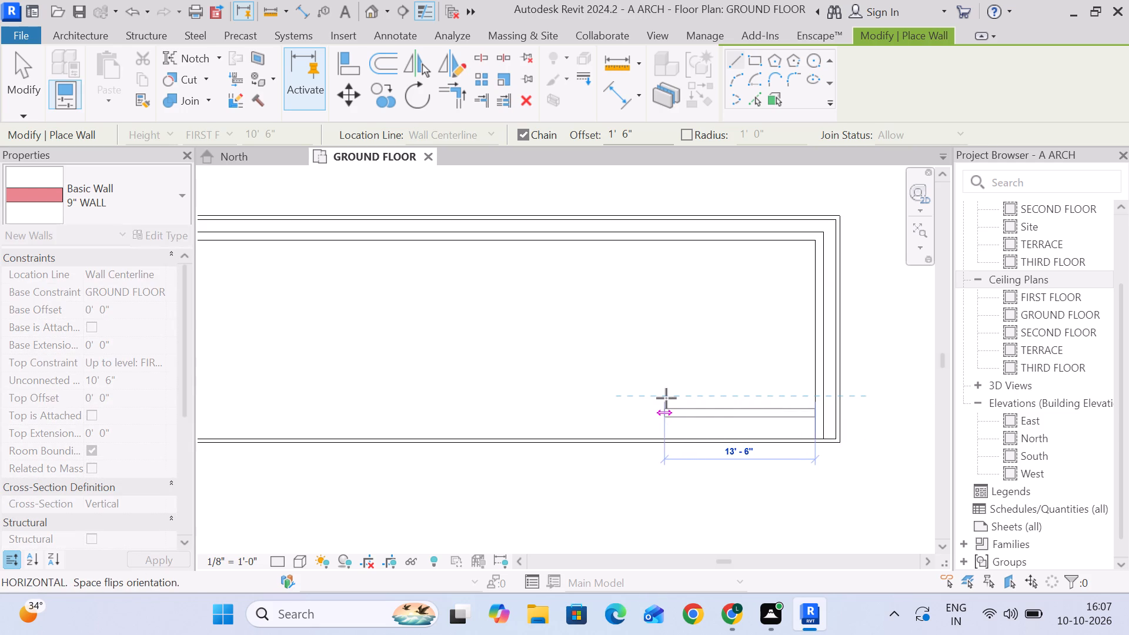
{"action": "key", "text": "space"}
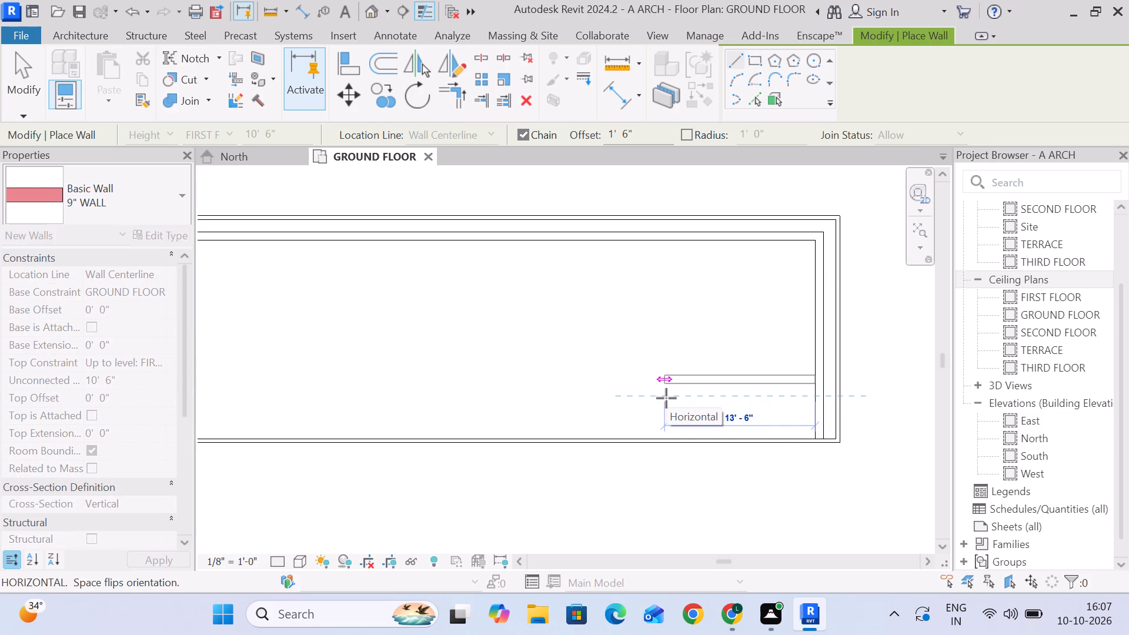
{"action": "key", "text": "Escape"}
With the offset set to 0, draw a 9" wall about 45' west from the east 9" wall, about 4' north of the south wall.
{"action": "left_click_drag", "start_coordinate": [633, 132], "coordinate": [578, 127]}
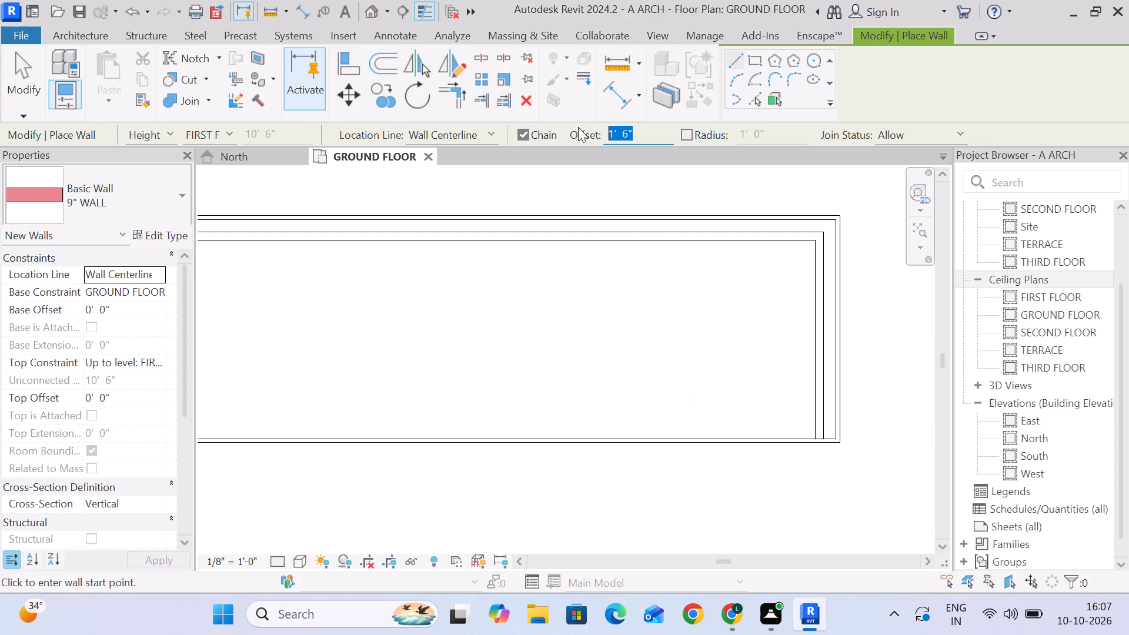
{"action": "key", "text": "Return"}
{"action": "key", "text": "0"}
{"action": "key", "text": "Return"}
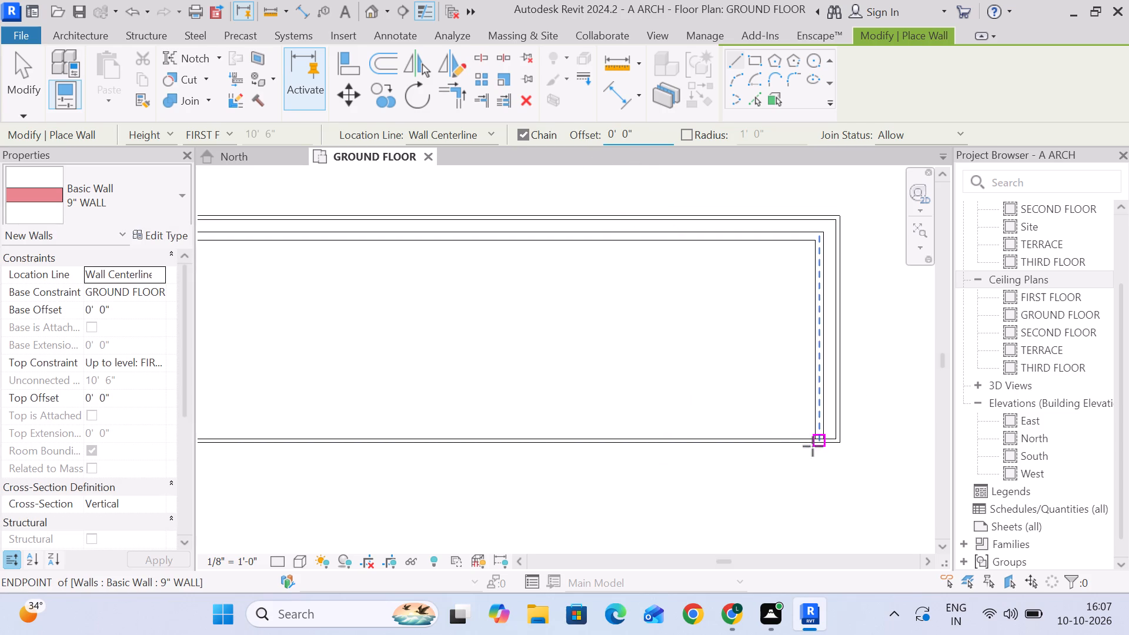
{"action": "scroll", "coordinate": [813, 446], "scroll_direction": "up", "scroll_amount": 6}
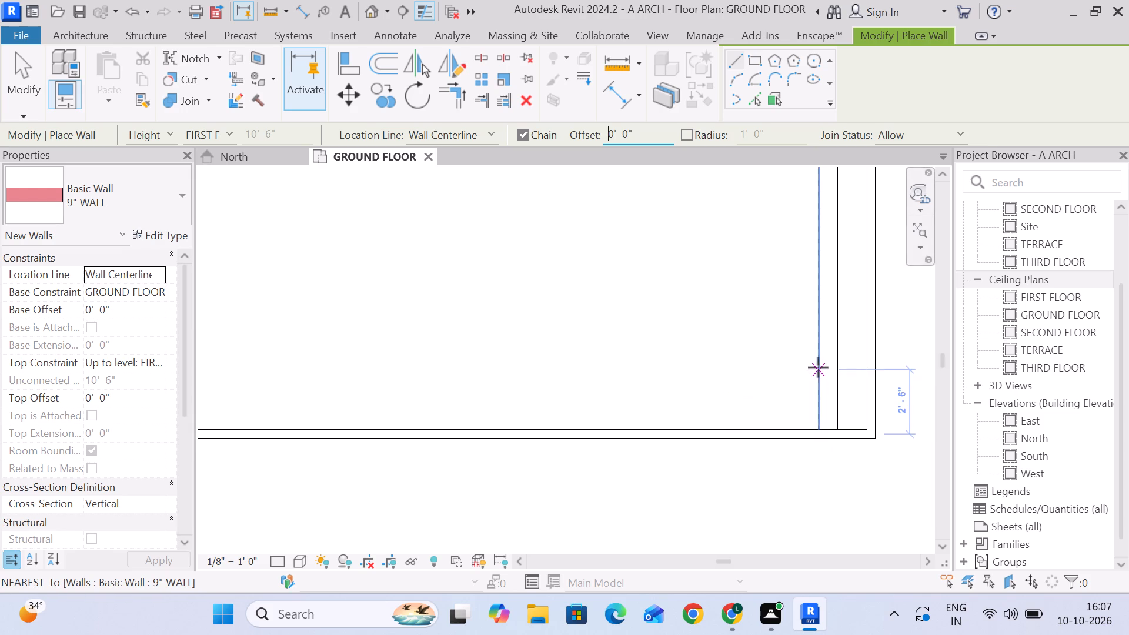
{"action": "left_click", "coordinate": [816, 336]}
{"action": "scroll", "coordinate": [628, 331], "scroll_direction": "down", "scroll_amount": 4}
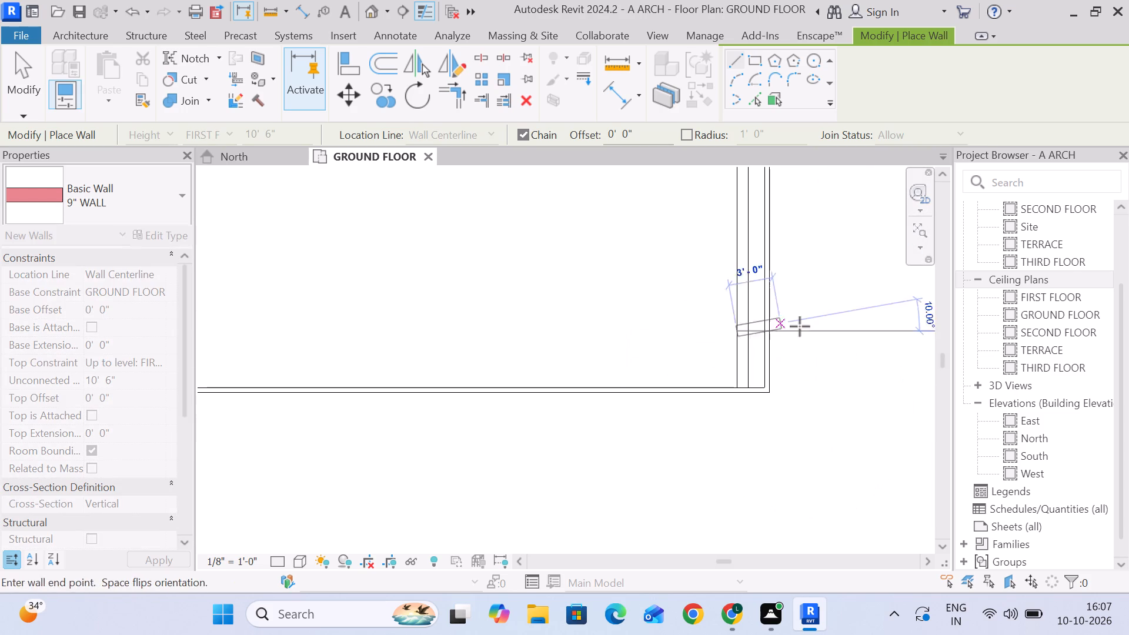
{"action": "scroll", "coordinate": [433, 322], "scroll_direction": "down", "scroll_amount": 4}
{"action": "middle_click_drag", "start_coordinate": [433, 322], "coordinate": [768, 322]}
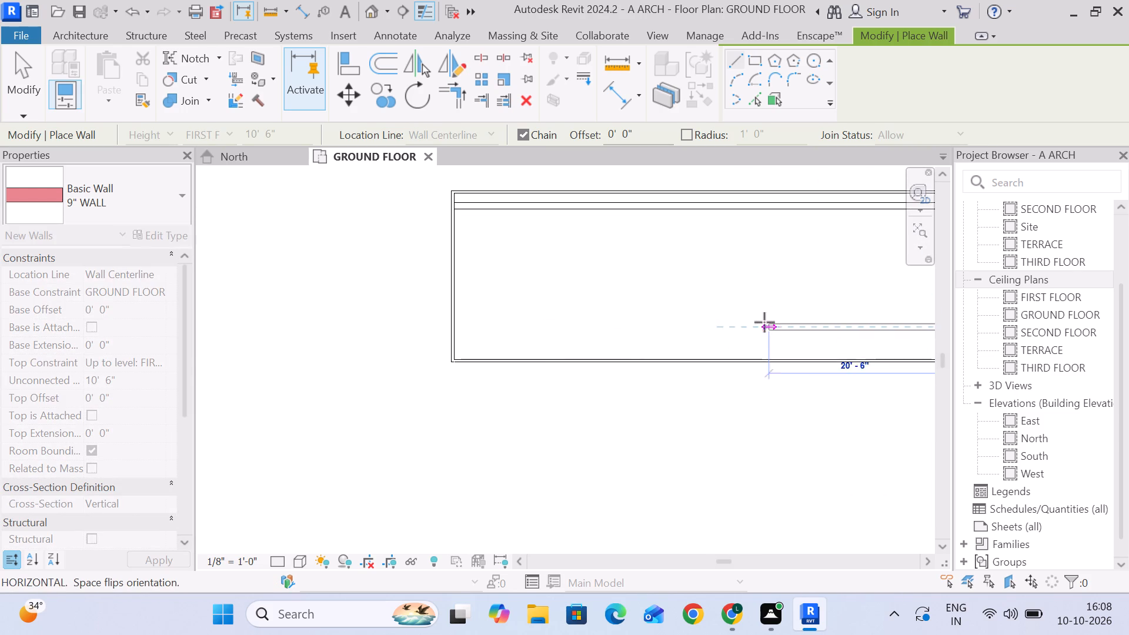
{"action": "middle_click_drag", "start_coordinate": [630, 320], "coordinate": [498, 320]}
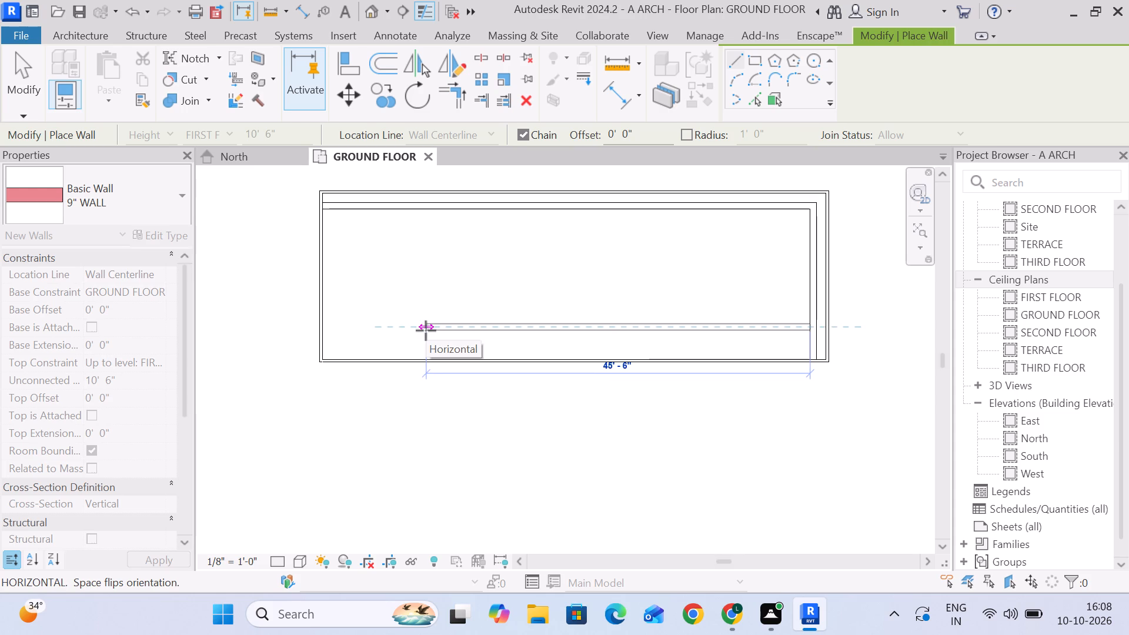
{"action": "left_click", "coordinate": [431, 330]}
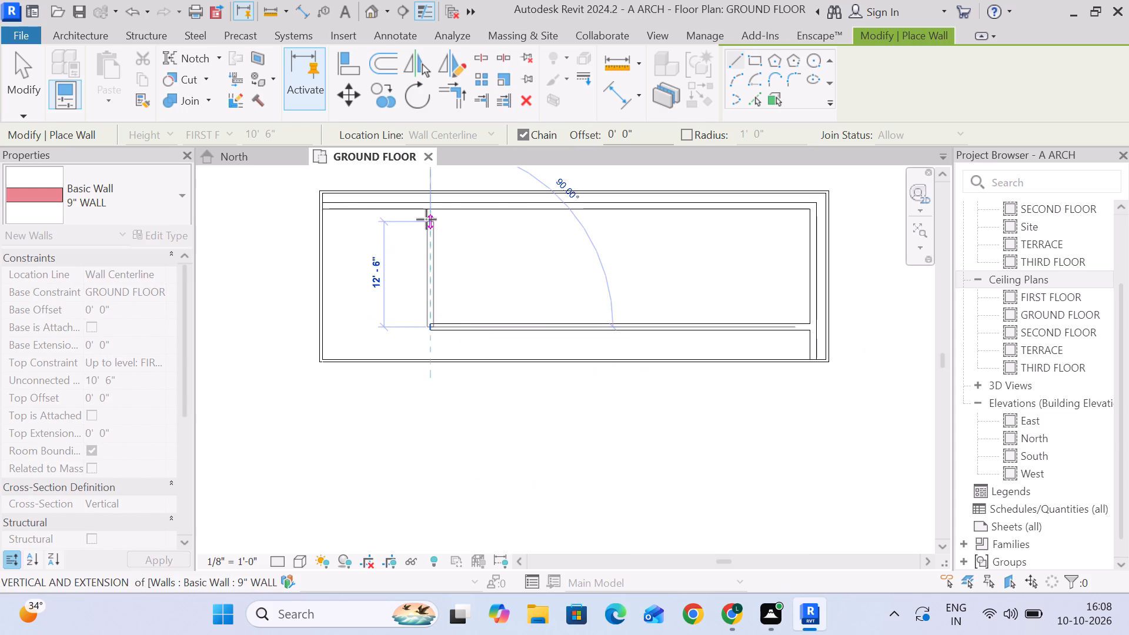
Continue the 9" wall north from its west end to meet the north 9" wall, about 14' 4" long, and finish.
{"action": "left_click", "coordinate": [428, 207]}
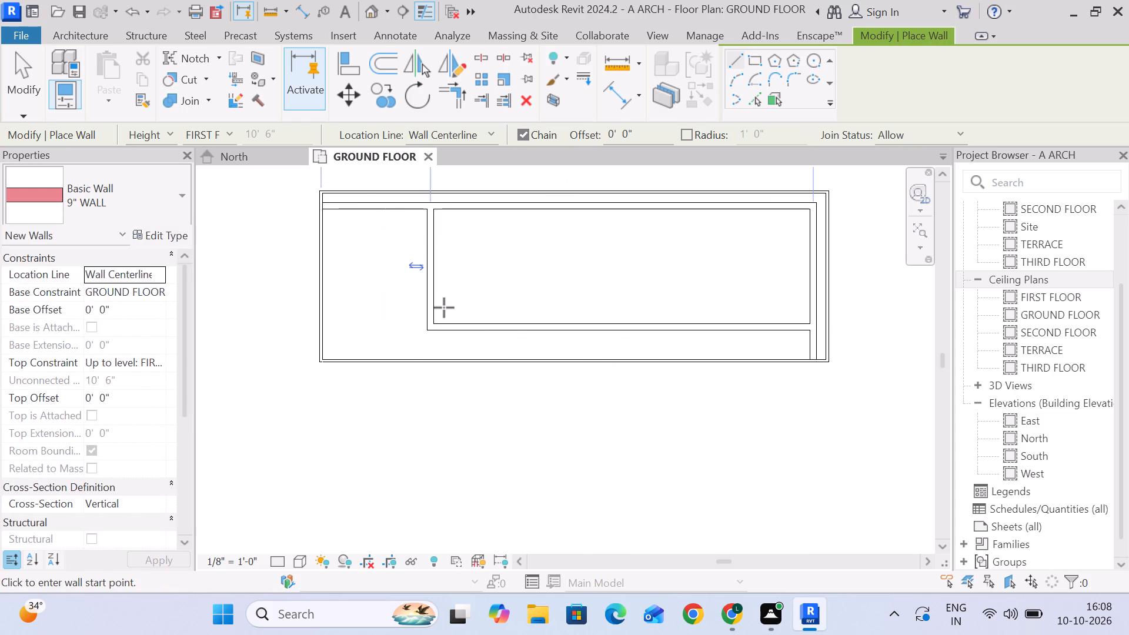
{"action": "key", "text": "Escape"}
{"action": "key", "text": "Escape"}
Shorten the west end of the north 9" wall to form a corner with the west 9" wall.
{"action": "left_click", "coordinate": [396, 207]}
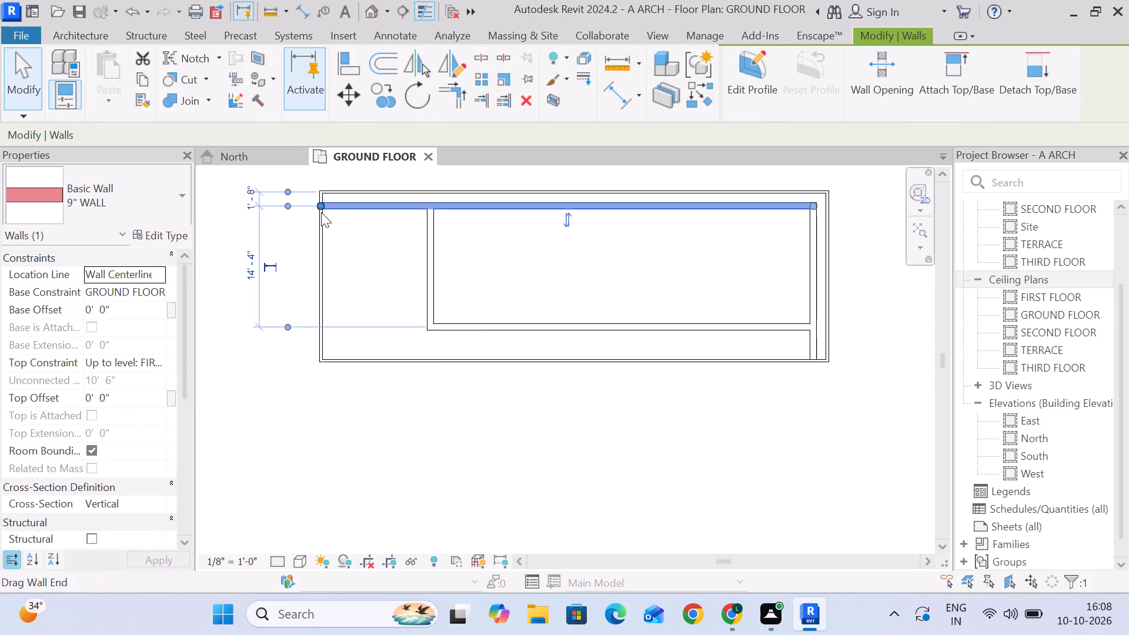
{"action": "left_click_drag", "start_coordinate": [318, 206], "coordinate": [426, 206]}
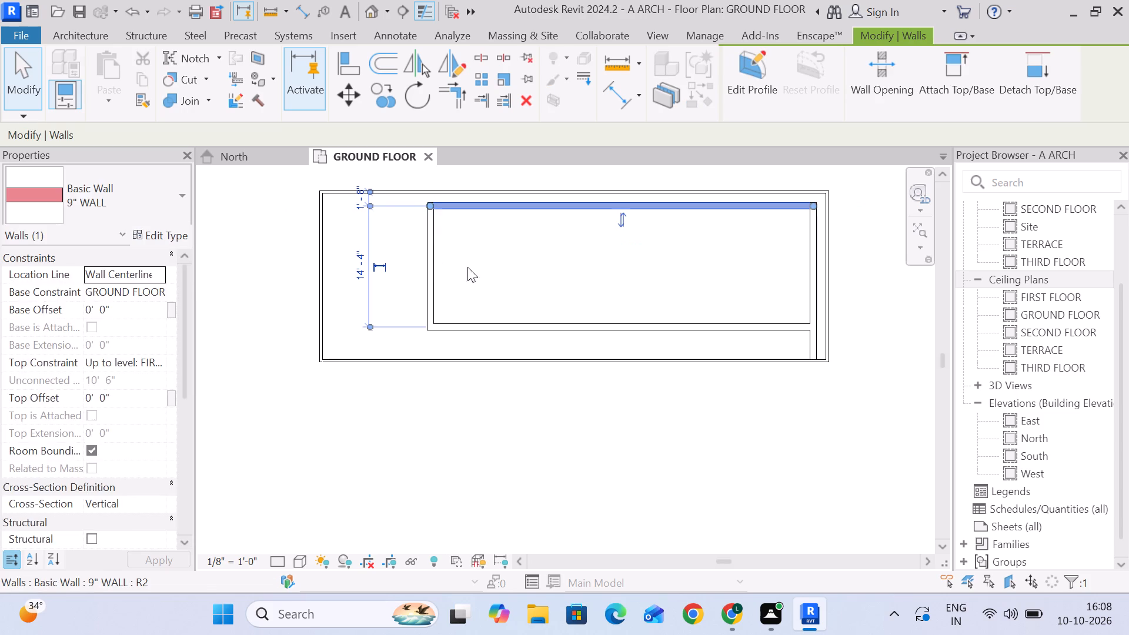
{"action": "left_click", "coordinate": [487, 266]}
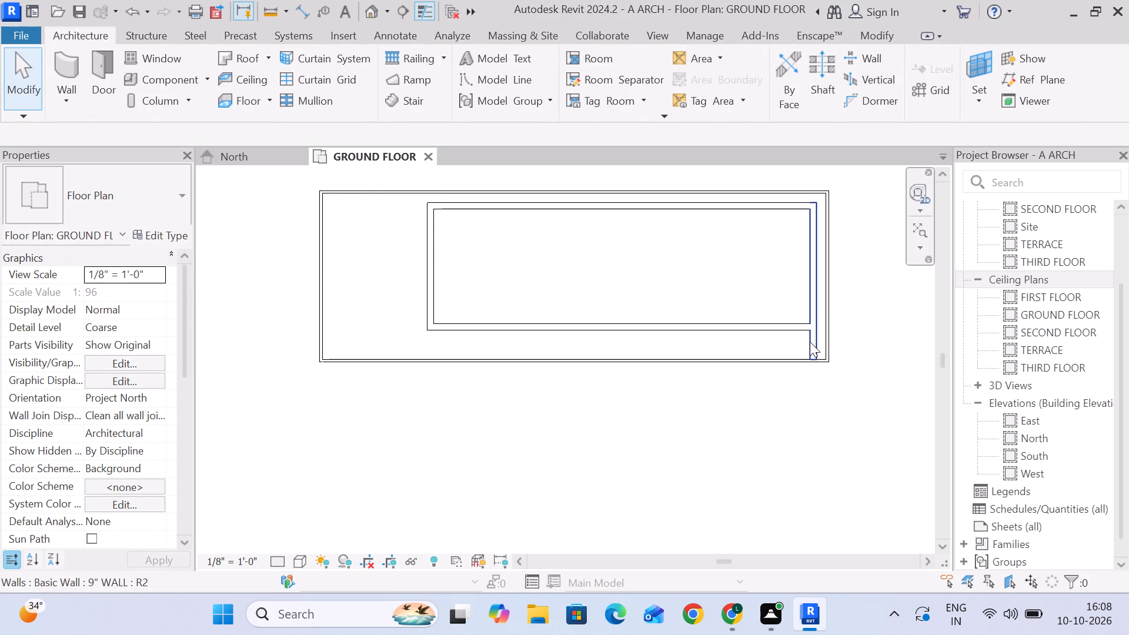
Shorten the south end of the east 9" wall to form a corner with the south 9" wall.
{"action": "left_click", "coordinate": [810, 342]}
{"action": "left_click_drag", "start_coordinate": [813, 360], "coordinate": [809, 332]}
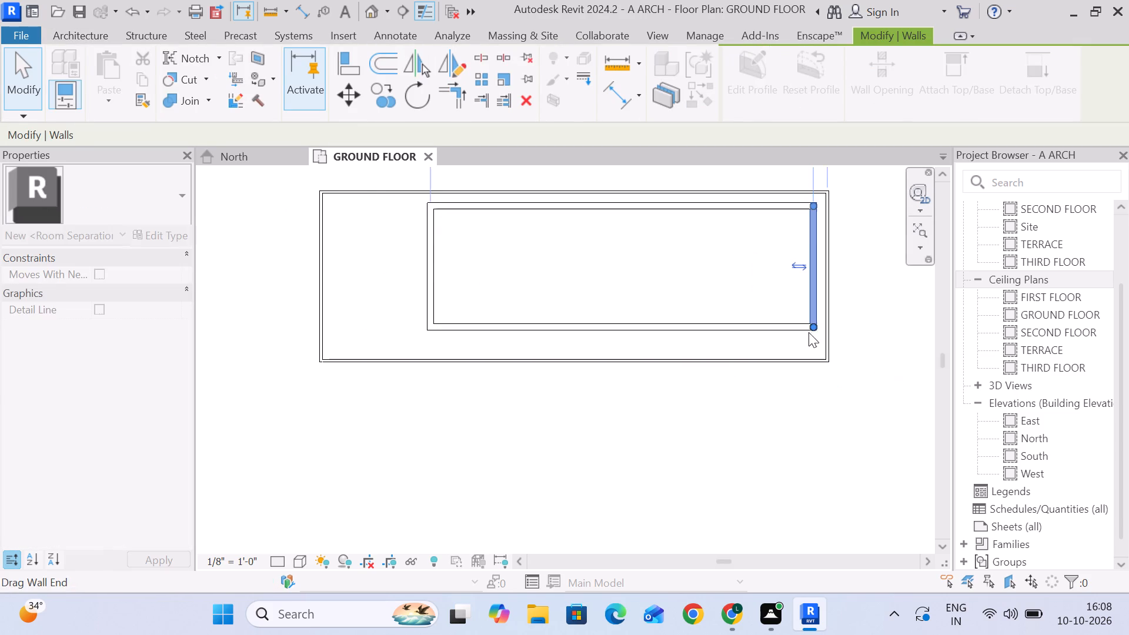
{"action": "left_click", "coordinate": [647, 273]}
Examine the 9" wall enclosure and its position inside the perimeter walls.
{"action": "scroll", "coordinate": [647, 273], "scroll_direction": "up", "scroll_amount": 1}
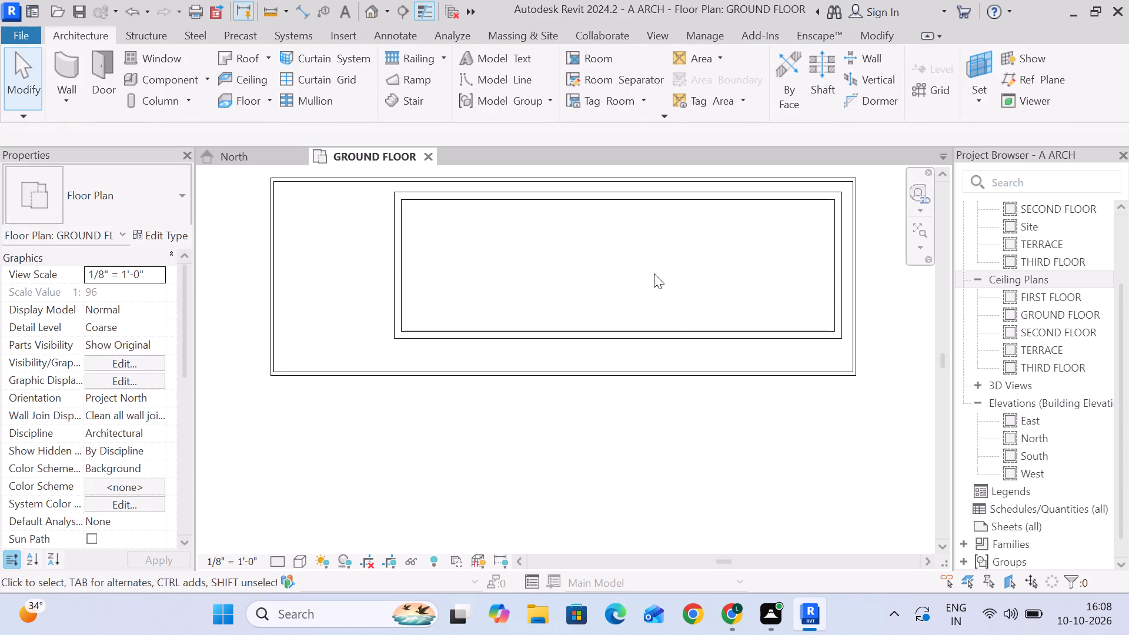
{"action": "middle_click", "coordinate": [668, 399]}
{"action": "middle_click_drag", "start_coordinate": [621, 312], "coordinate": [636, 376]}
{"action": "scroll", "coordinate": [636, 376], "scroll_direction": "up", "scroll_amount": 2}
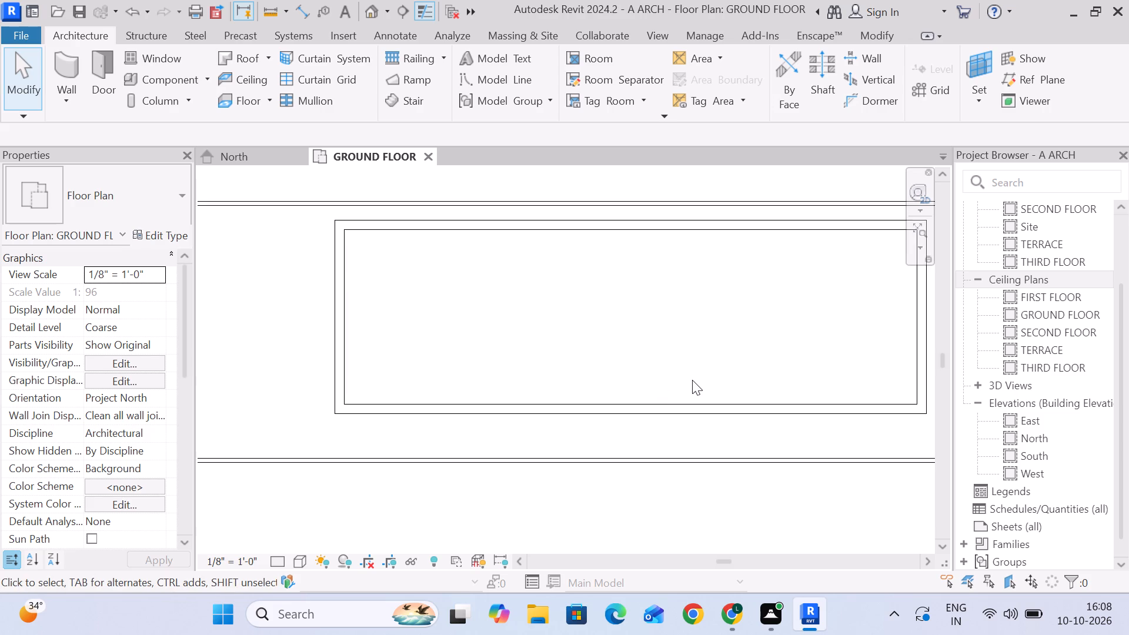
{"action": "scroll", "coordinate": [692, 380], "scroll_direction": "down", "scroll_amount": 2}
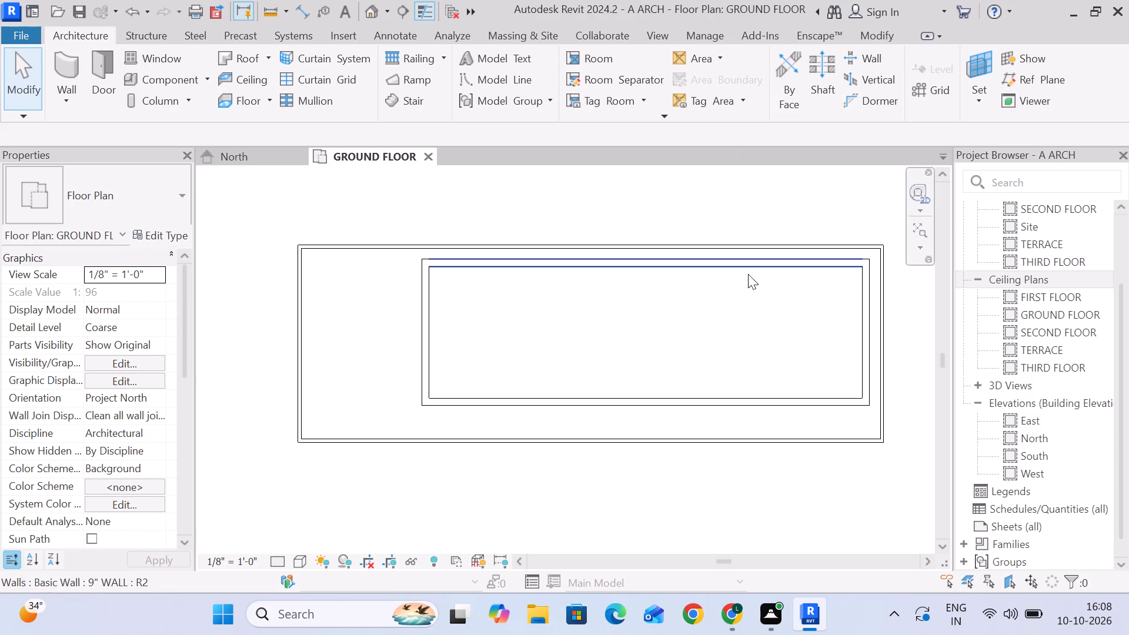
{"action": "scroll", "coordinate": [789, 332], "scroll_direction": "down", "scroll_amount": 1}
{"action": "middle_click_drag", "start_coordinate": [786, 330], "coordinate": [732, 322]}
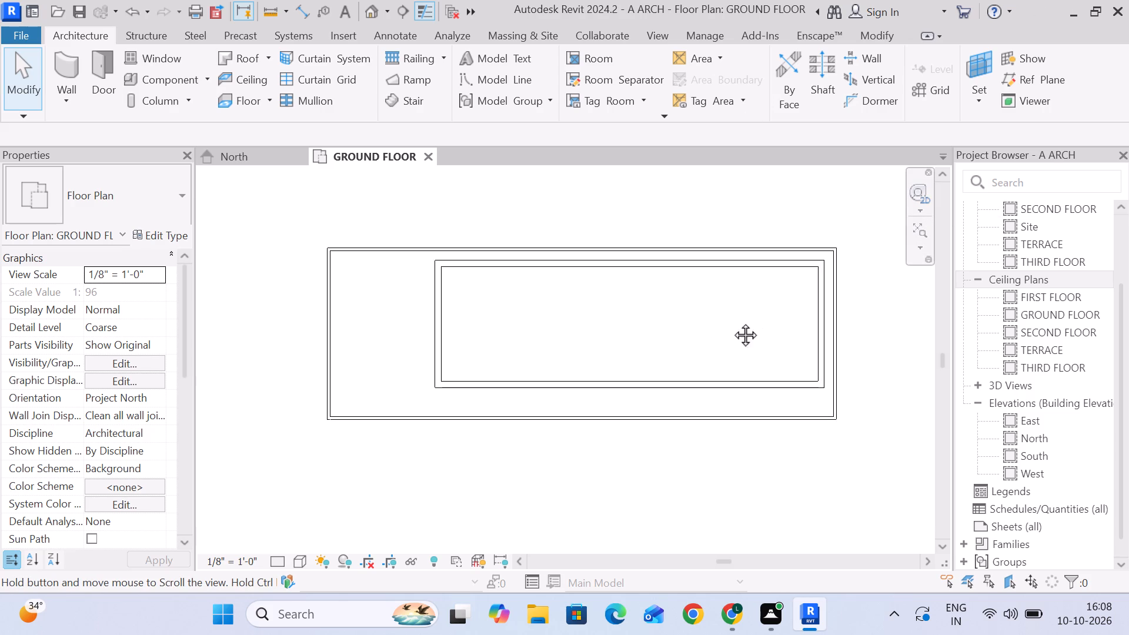
{"action": "middle_click_drag", "start_coordinate": [732, 322], "coordinate": [723, 322]}
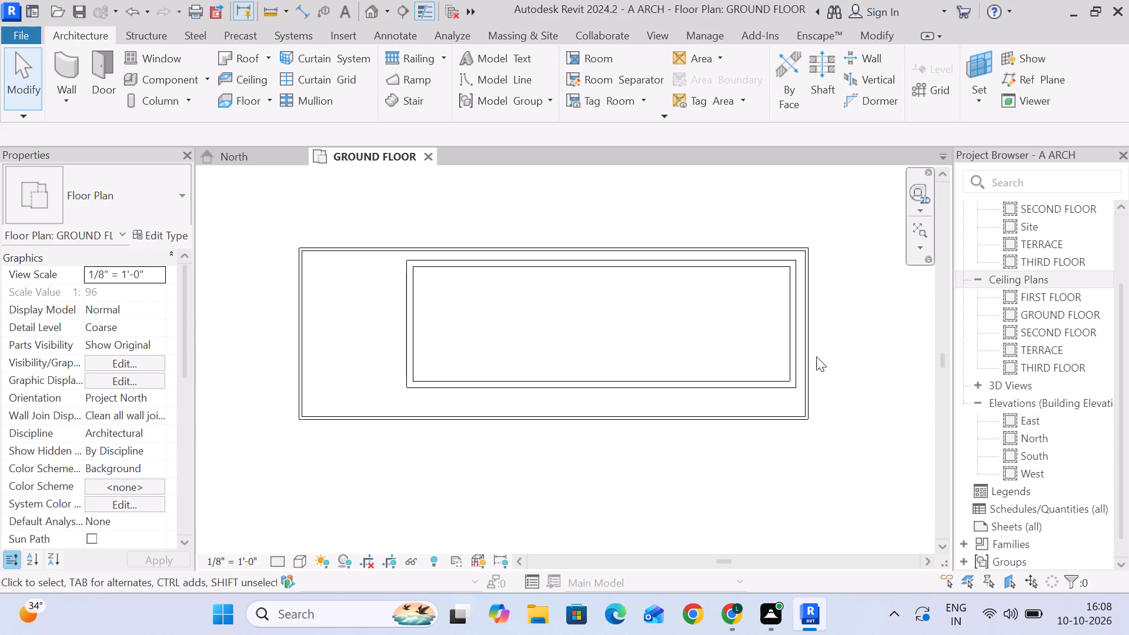
{"action": "scroll", "coordinate": [744, 346], "scroll_direction": "up", "scroll_amount": 1}
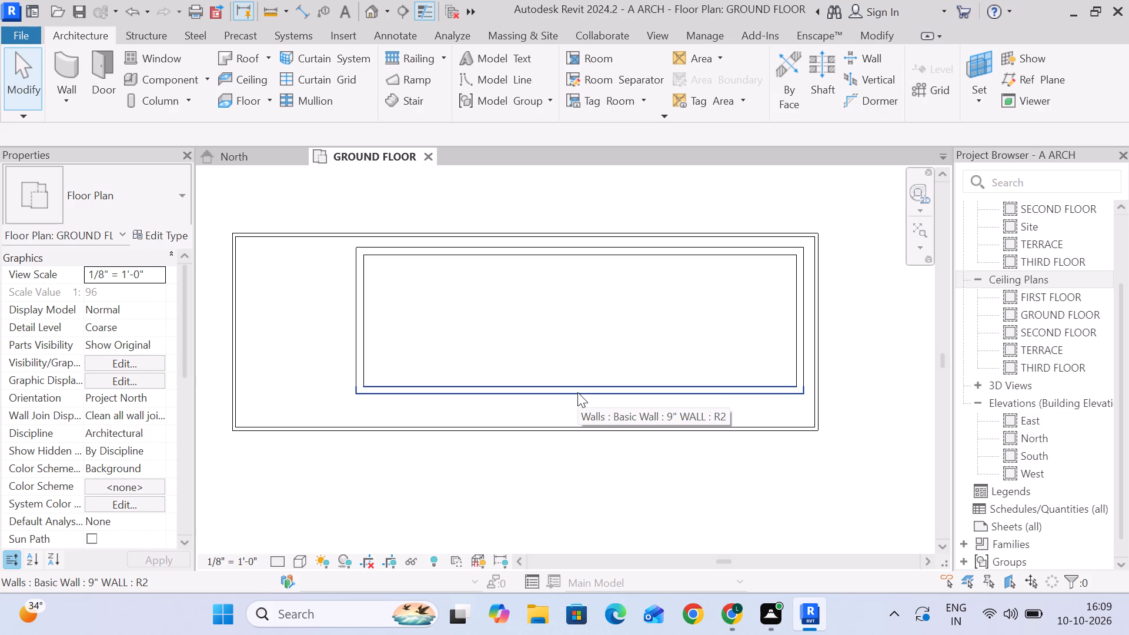
{"action": "middle_click_drag", "start_coordinate": [594, 328], "coordinate": [594, 343]}
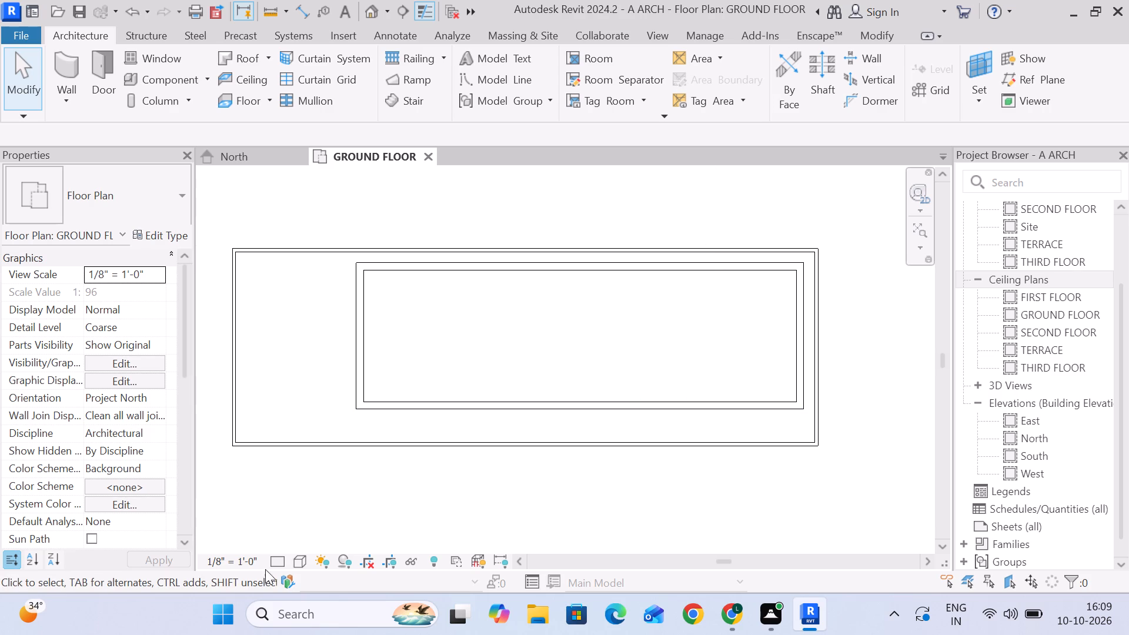
{"action": "scroll", "coordinate": [822, 315], "scroll_direction": "up", "scroll_amount": 3}
{"action": "scroll", "coordinate": [769, 336], "scroll_direction": "down", "scroll_amount": 2}
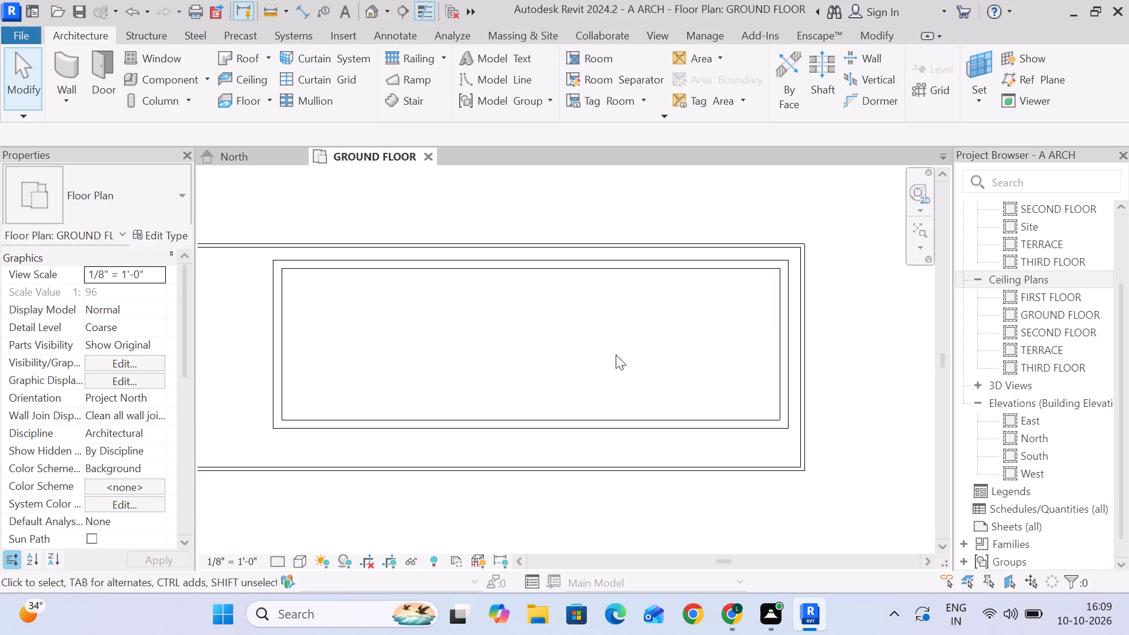
{"action": "middle_click_drag", "start_coordinate": [415, 339], "coordinate": [526, 310]}
{"action": "middle_click_drag", "start_coordinate": [526, 310], "coordinate": [463, 306]}
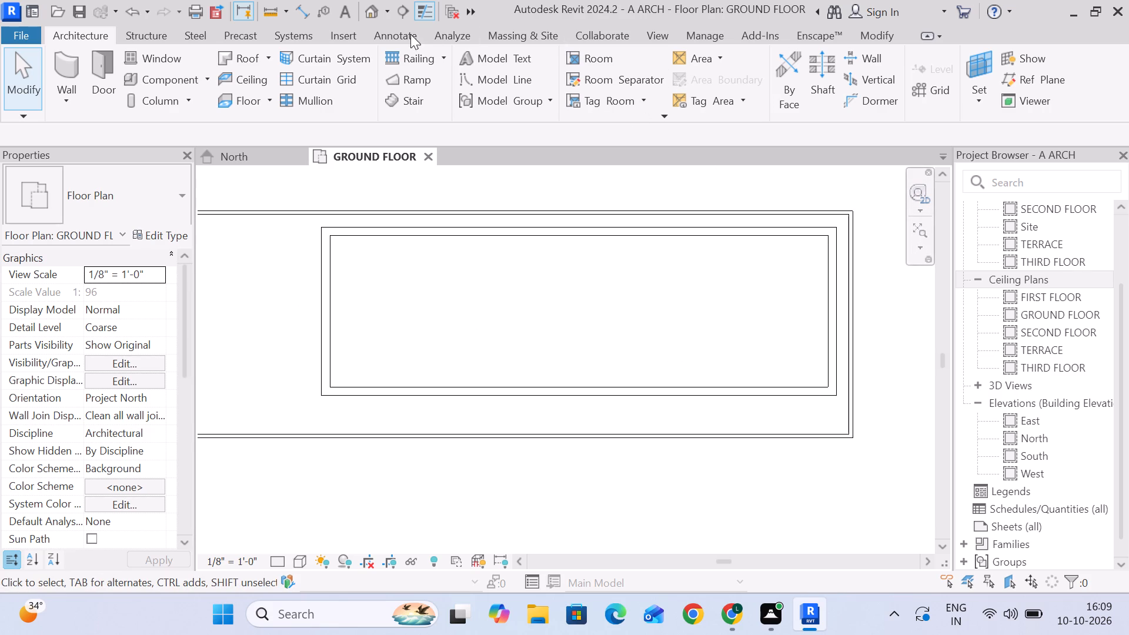
Start an Aligned dimension set to pick Individual References on Wall faces.
{"action": "left_click", "coordinate": [355, 35]}
{"action": "left_click", "coordinate": [392, 36]}
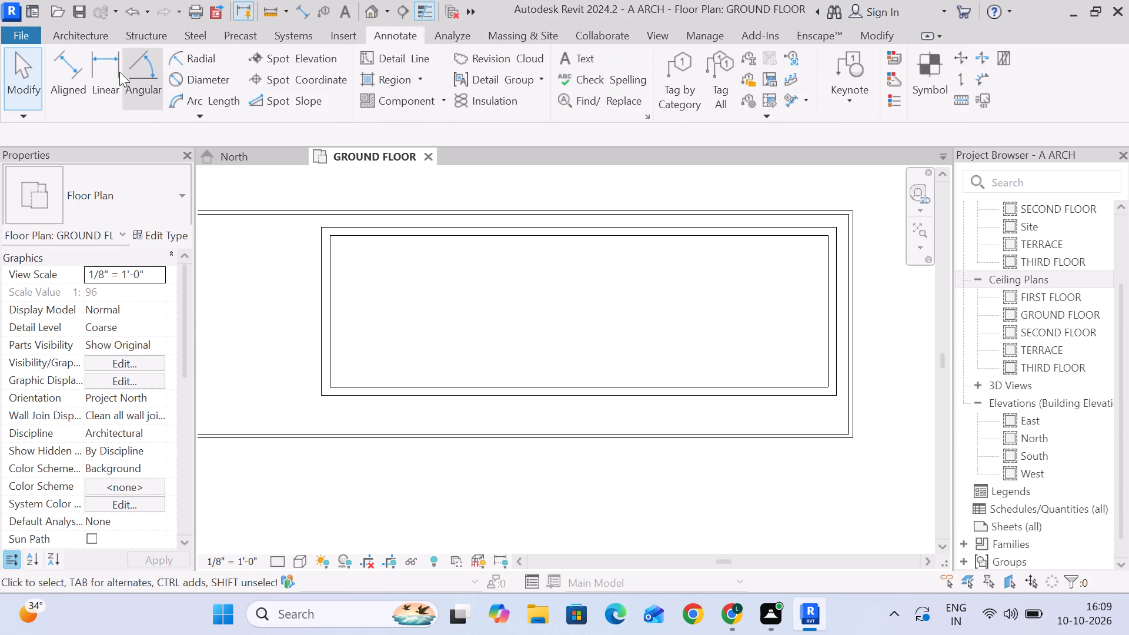
{"action": "left_click", "coordinate": [76, 75]}
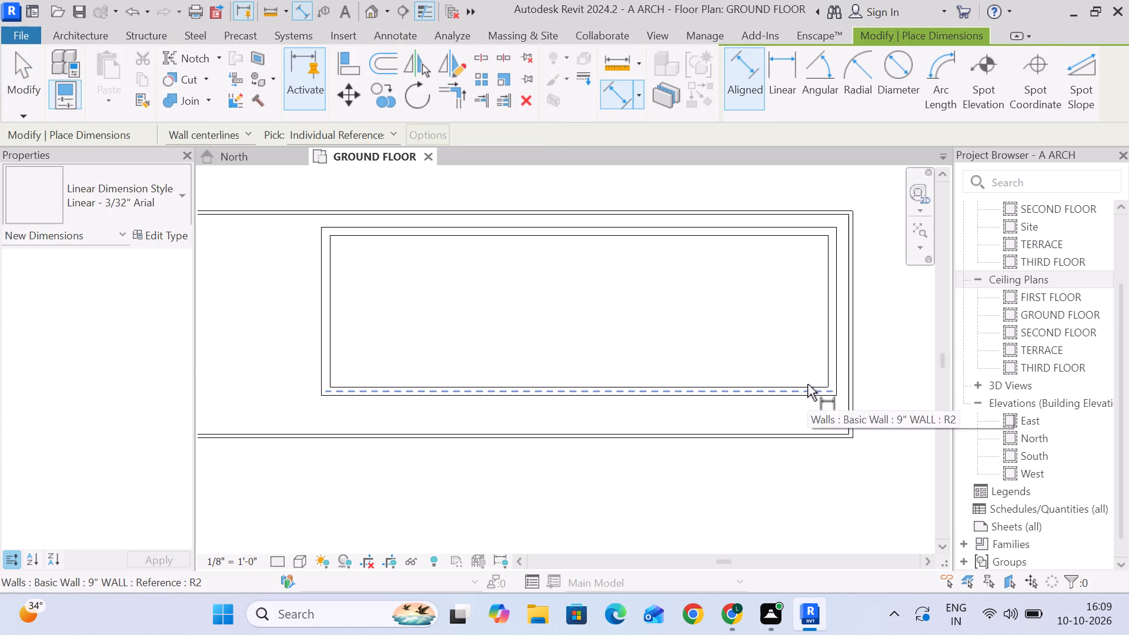
{"action": "scroll", "coordinate": [807, 384], "scroll_direction": "up", "scroll_amount": 11}
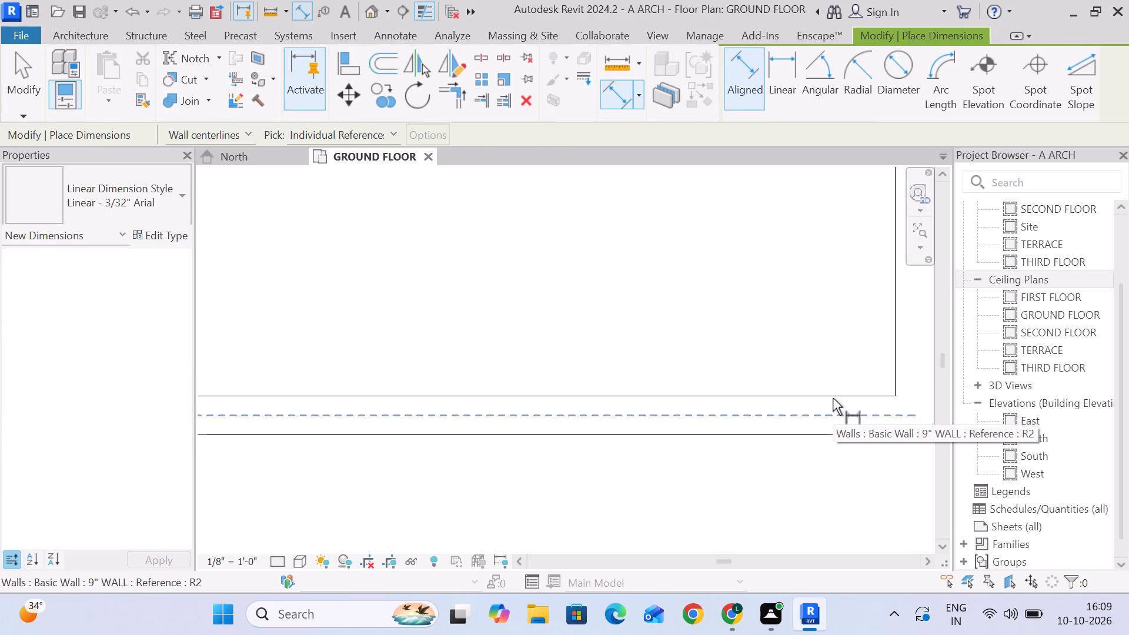
{"action": "left_click", "coordinate": [387, 131]}
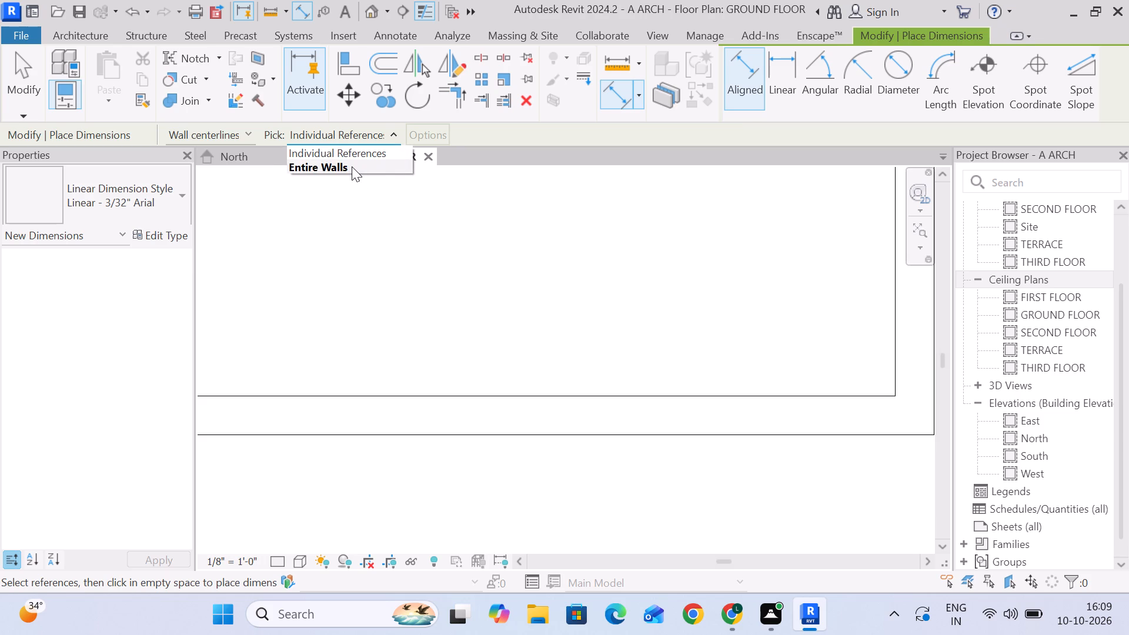
{"action": "left_click", "coordinate": [352, 166]}
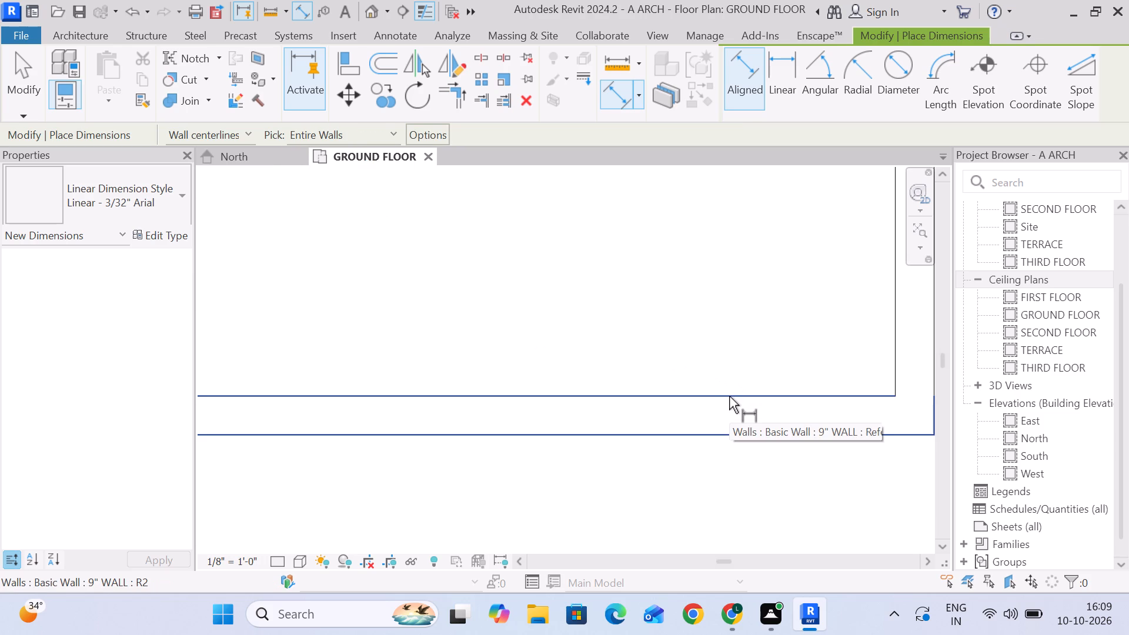
{"action": "left_click", "coordinate": [385, 129]}
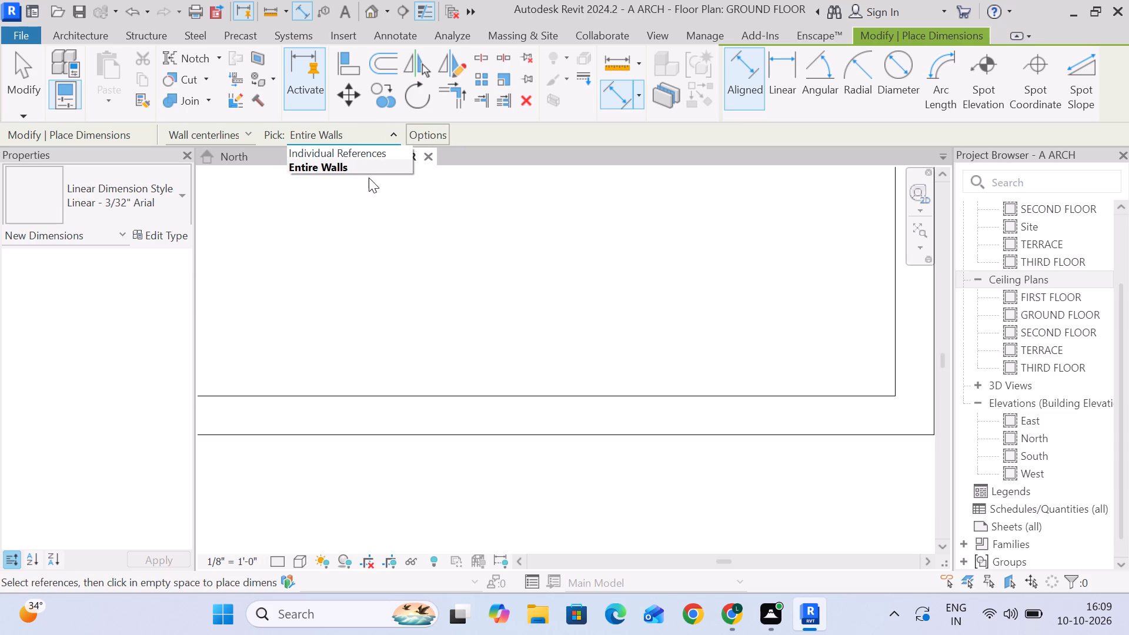
{"action": "left_click", "coordinate": [361, 159]}
{"action": "left_click", "coordinate": [356, 134]}
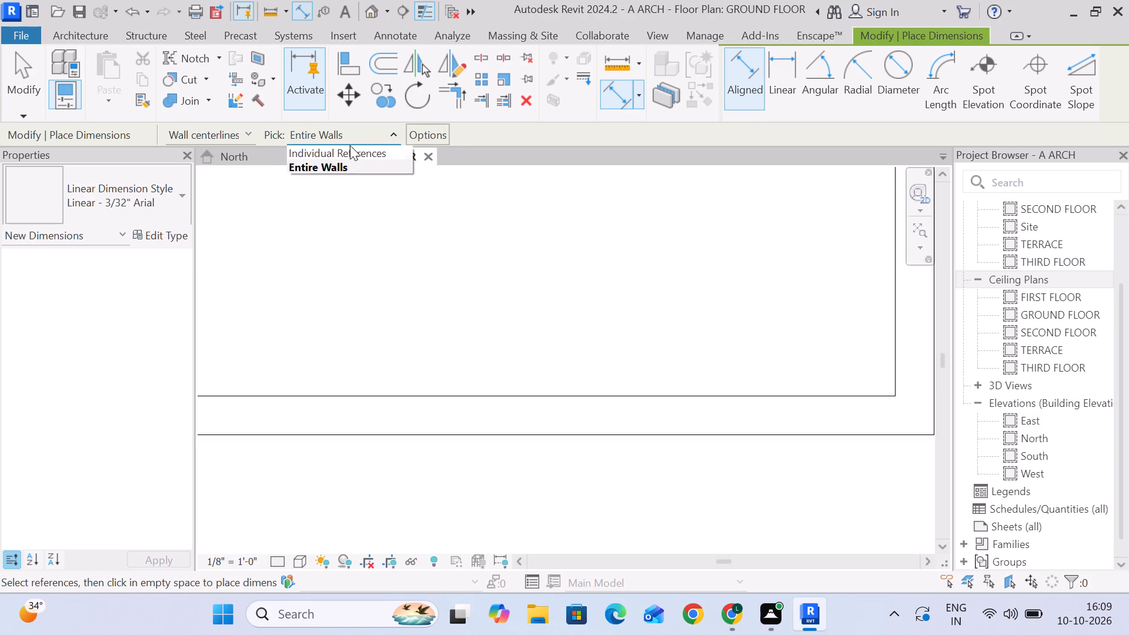
{"action": "left_click", "coordinate": [349, 153]}
{"action": "left_click", "coordinate": [246, 130]}
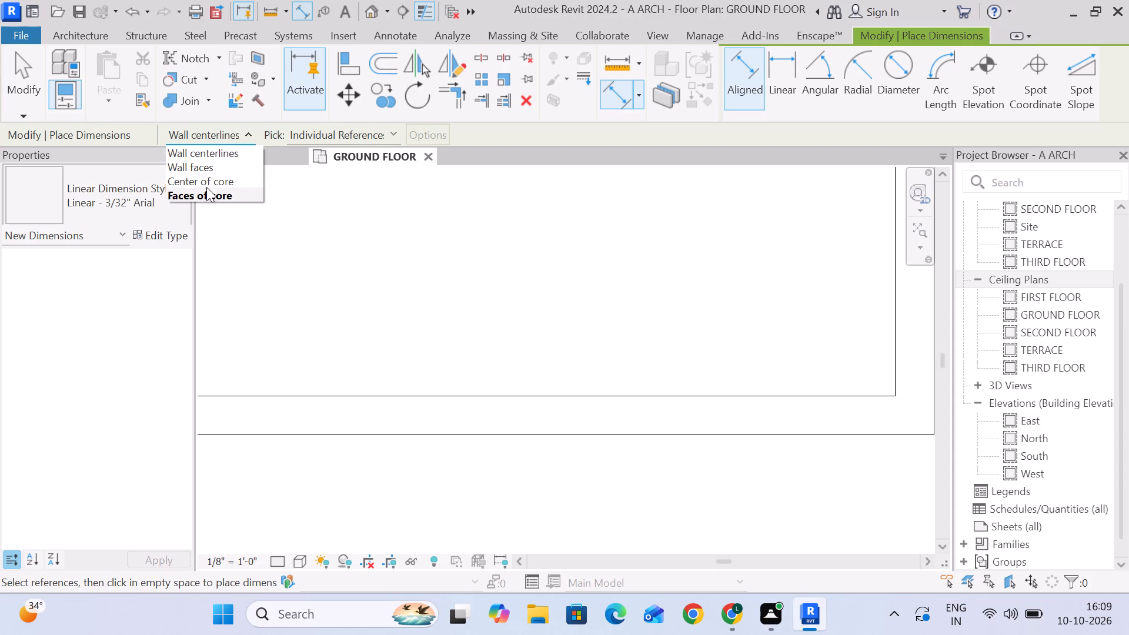
{"action": "left_click", "coordinate": [204, 168]}
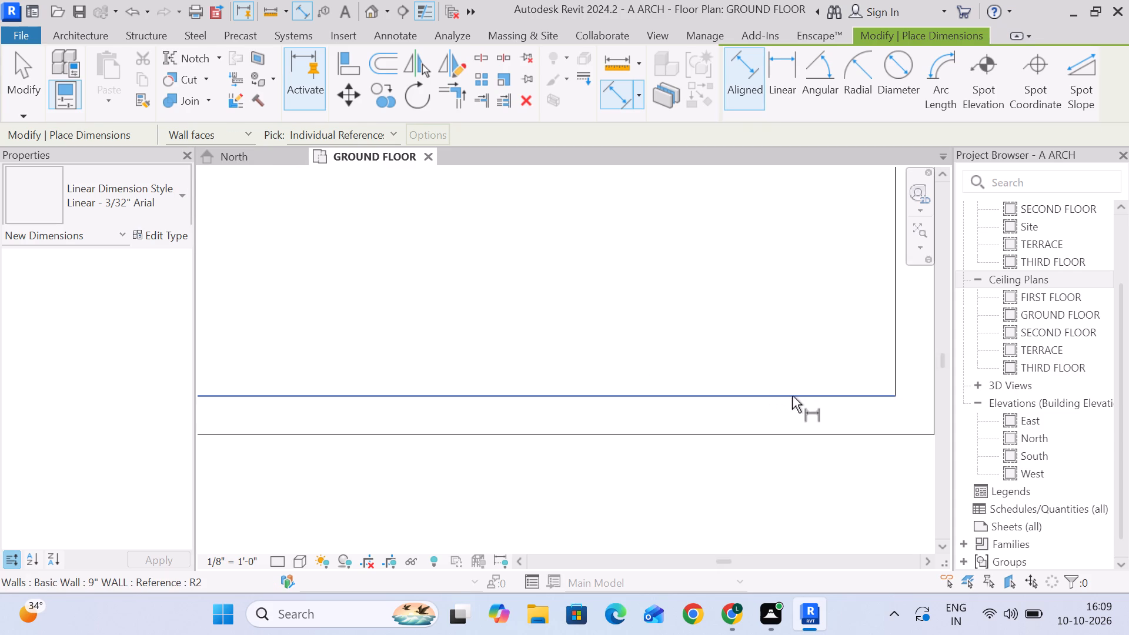
Dimension the clear distance between the inner faces of the south and north 9" walls near the east end, and finish.
{"action": "scroll", "coordinate": [803, 396], "scroll_direction": "down", "scroll_amount": 6}
{"action": "left_click", "coordinate": [795, 399]}
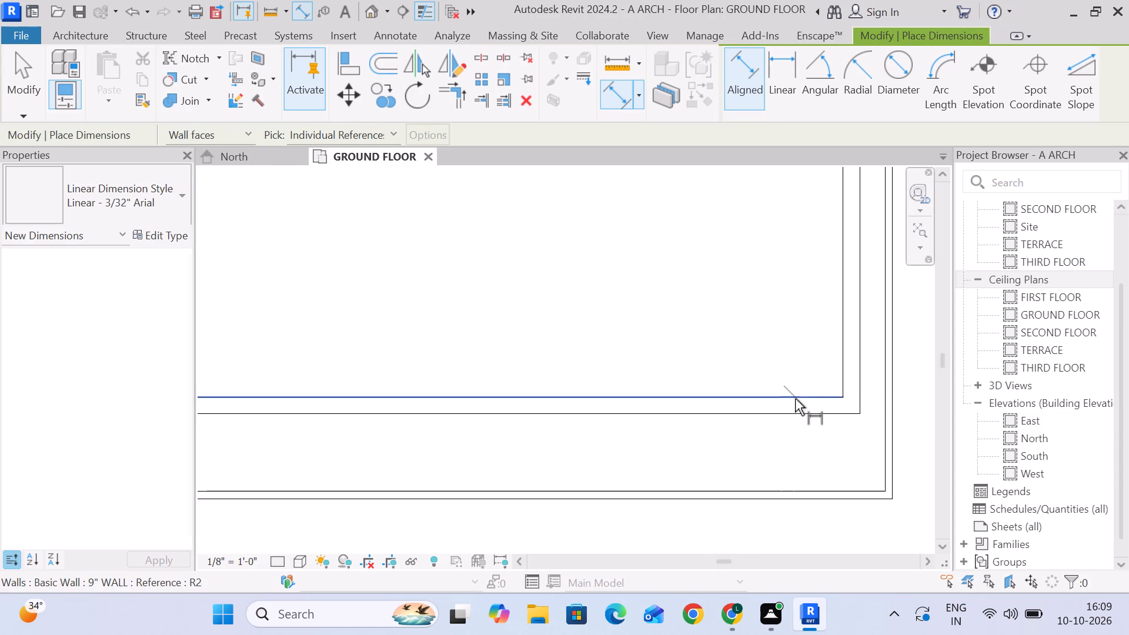
{"action": "scroll", "coordinate": [767, 280], "scroll_direction": "down", "scroll_amount": 6}
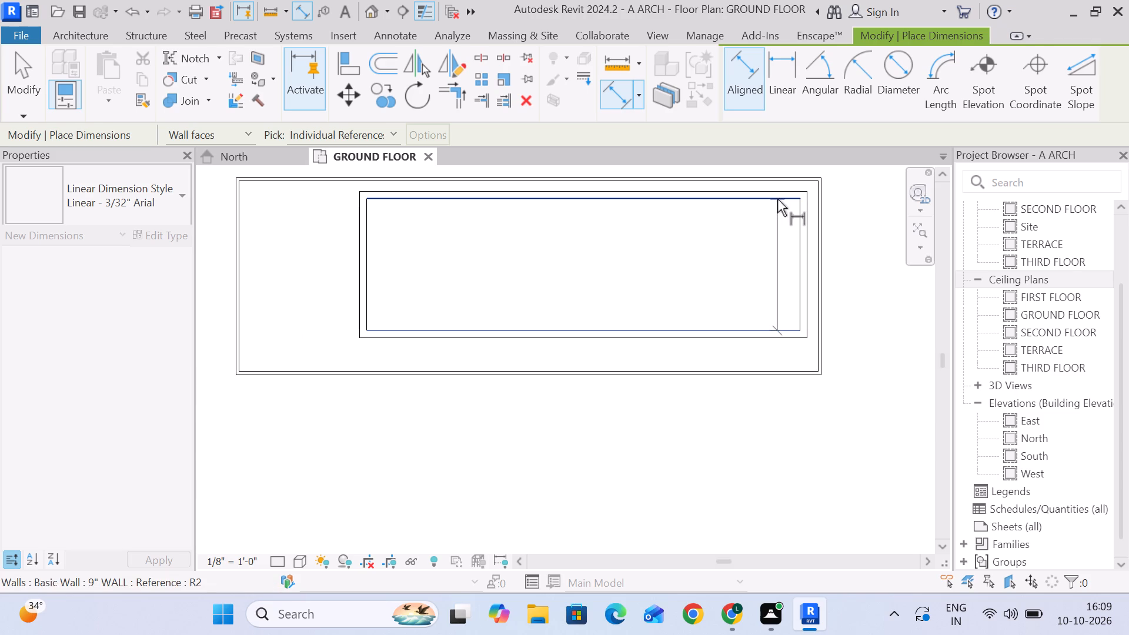
{"action": "left_click", "coordinate": [777, 199]}
{"action": "left_click", "coordinate": [781, 248]}
{"action": "scroll", "coordinate": [786, 286], "scroll_direction": "up", "scroll_amount": 5}
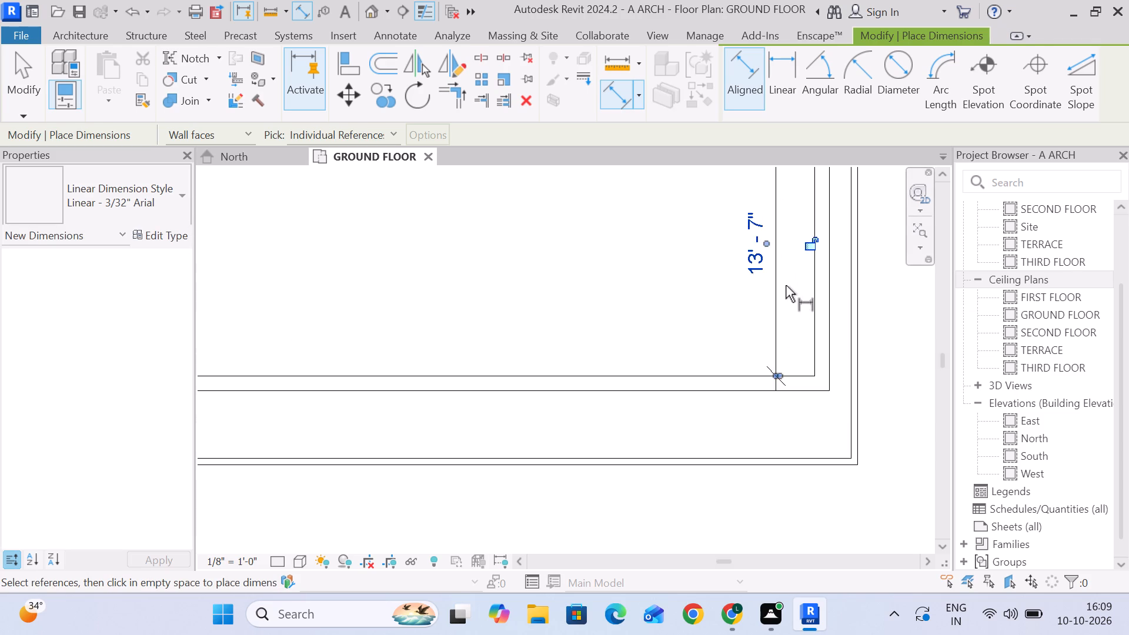
{"action": "scroll", "coordinate": [786, 285], "scroll_direction": "down", "scroll_amount": 5}
{"action": "middle_click_drag", "start_coordinate": [774, 308], "coordinate": [722, 350]}
{"action": "scroll", "coordinate": [722, 338], "scroll_direction": "up", "scroll_amount": 2}
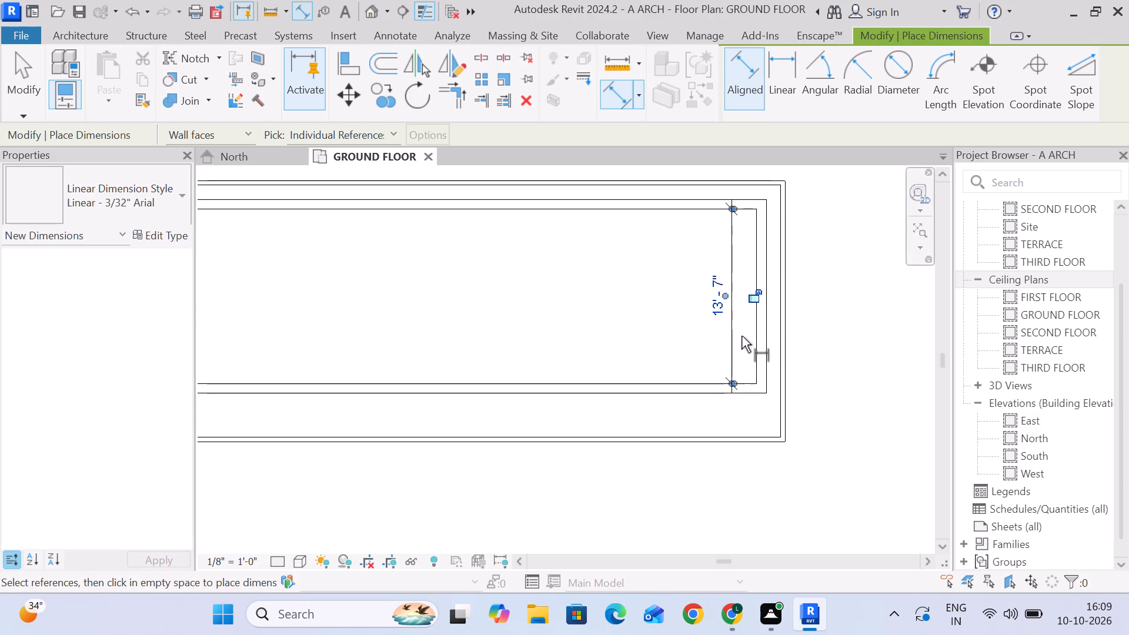
{"action": "middle_click_drag", "start_coordinate": [739, 331], "coordinate": [786, 347]}
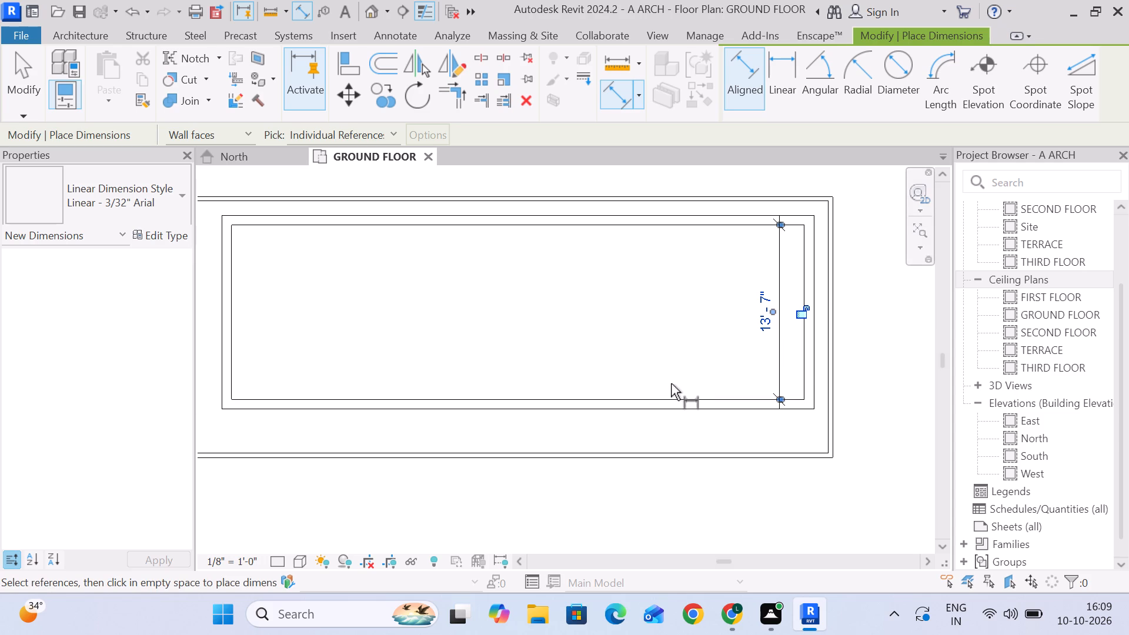
{"action": "scroll", "coordinate": [540, 336], "scroll_direction": "down", "scroll_amount": 1}
{"action": "middle_click_drag", "start_coordinate": [562, 336], "coordinate": [630, 349]}
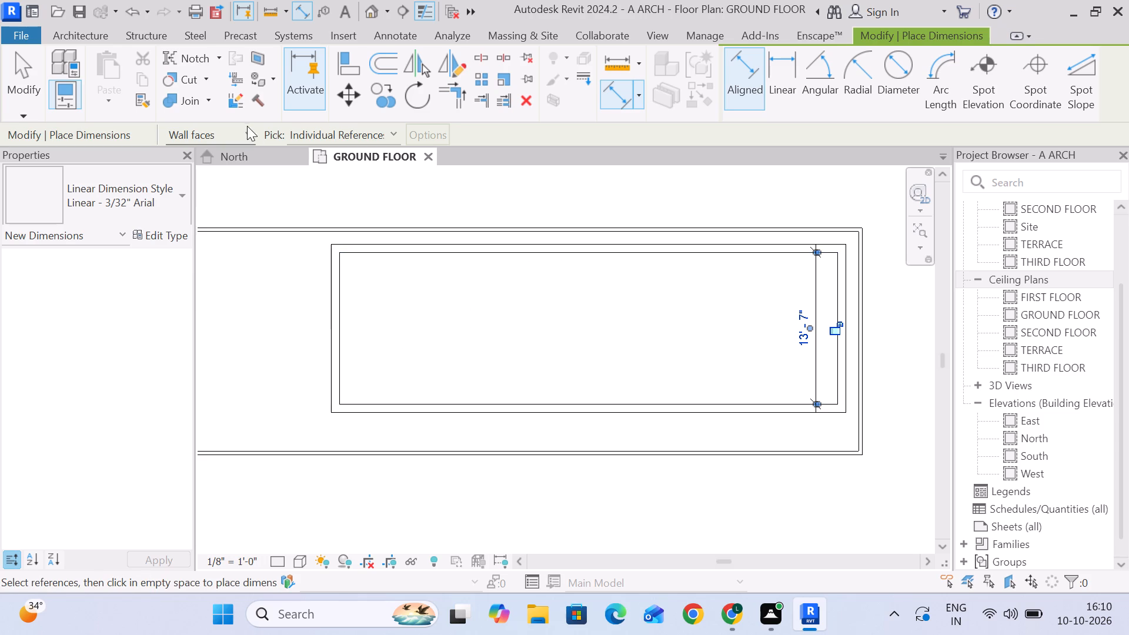
{"action": "left_click_drag", "start_coordinate": [5, 79], "coordinate": [11, 78]}
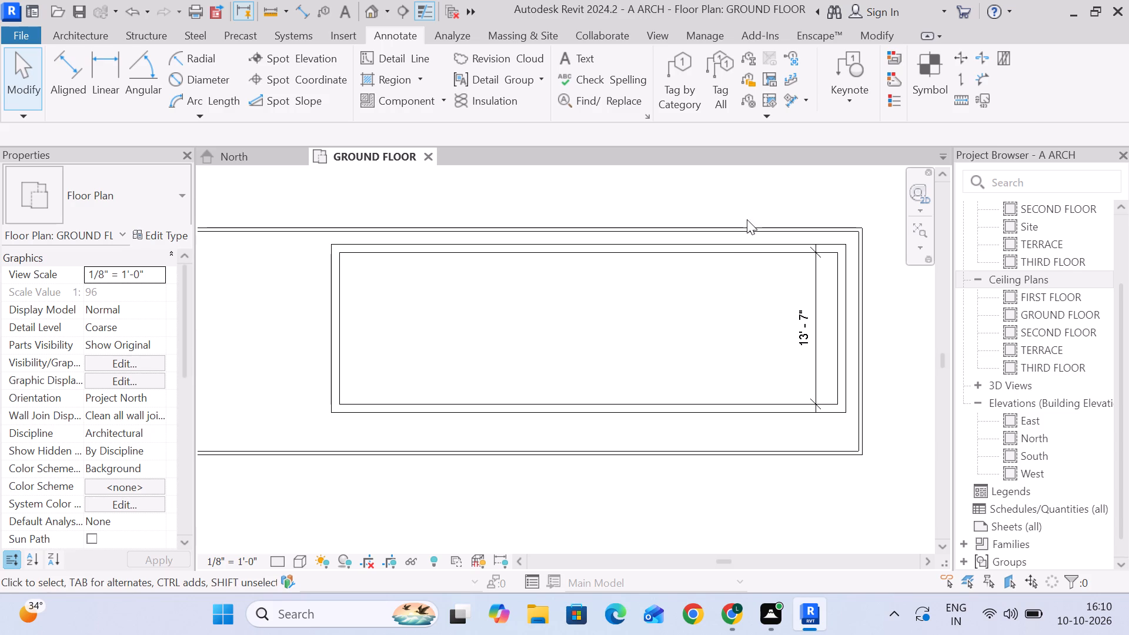
Move the north 9" wall by setting the clear distance between the north and south 9" walls to 15'.
{"action": "scroll", "coordinate": [774, 264], "scroll_direction": "up", "scroll_amount": 3}
{"action": "left_click", "coordinate": [783, 242]}
{"action": "scroll", "coordinate": [783, 265], "scroll_direction": "down", "scroll_amount": 3}
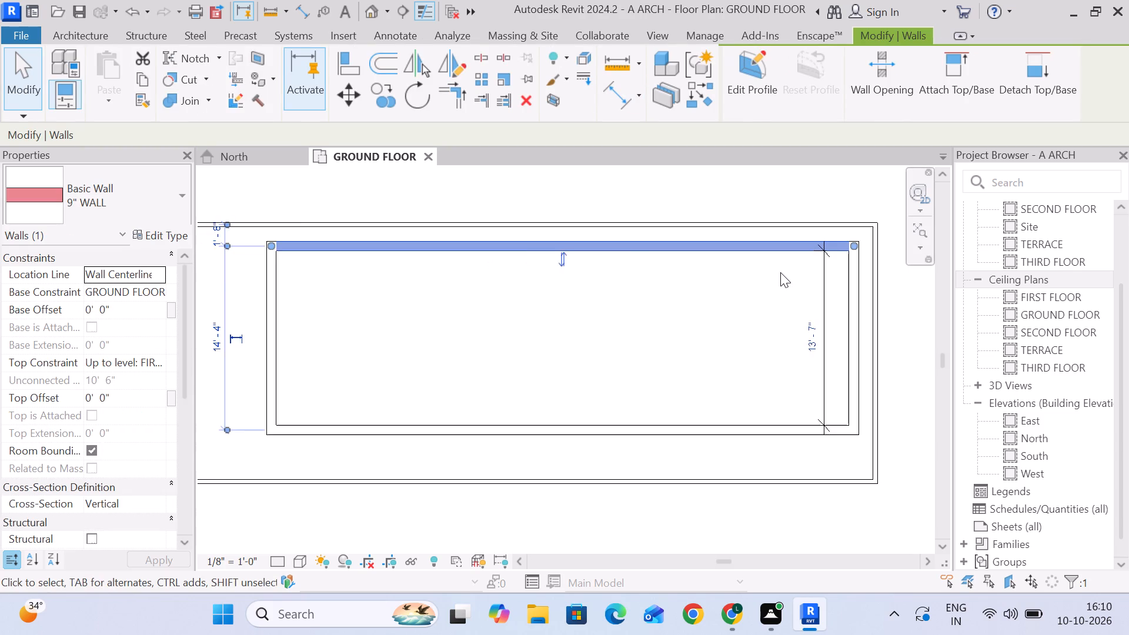
{"action": "left_click", "coordinate": [809, 329]}
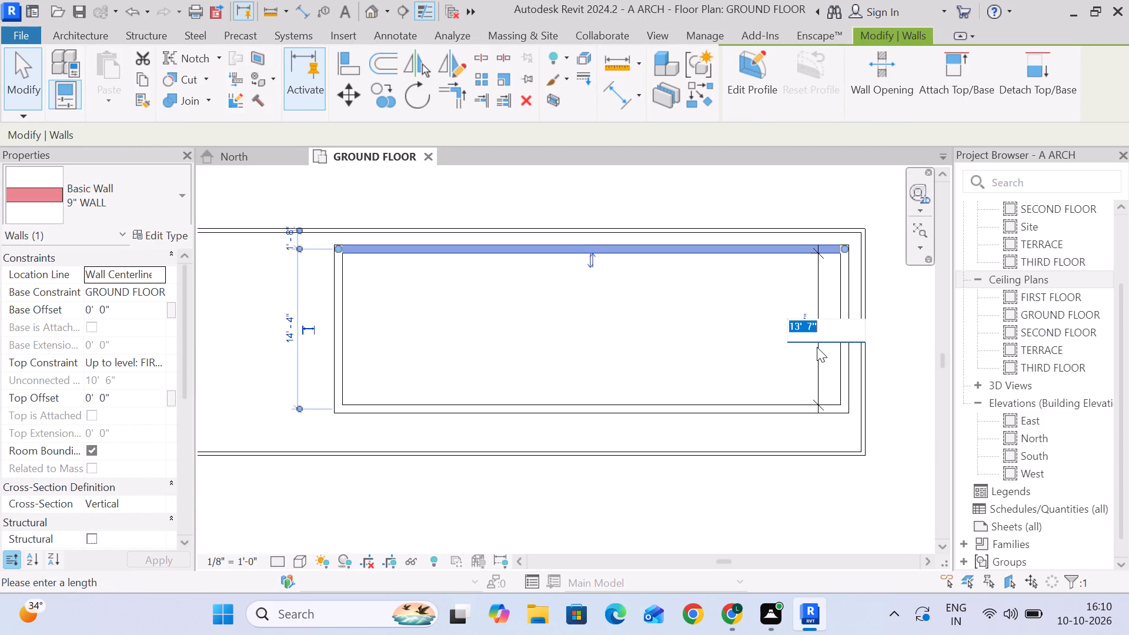
{"action": "type", "text": "15"}
{"action": "key", "text": "Return"}
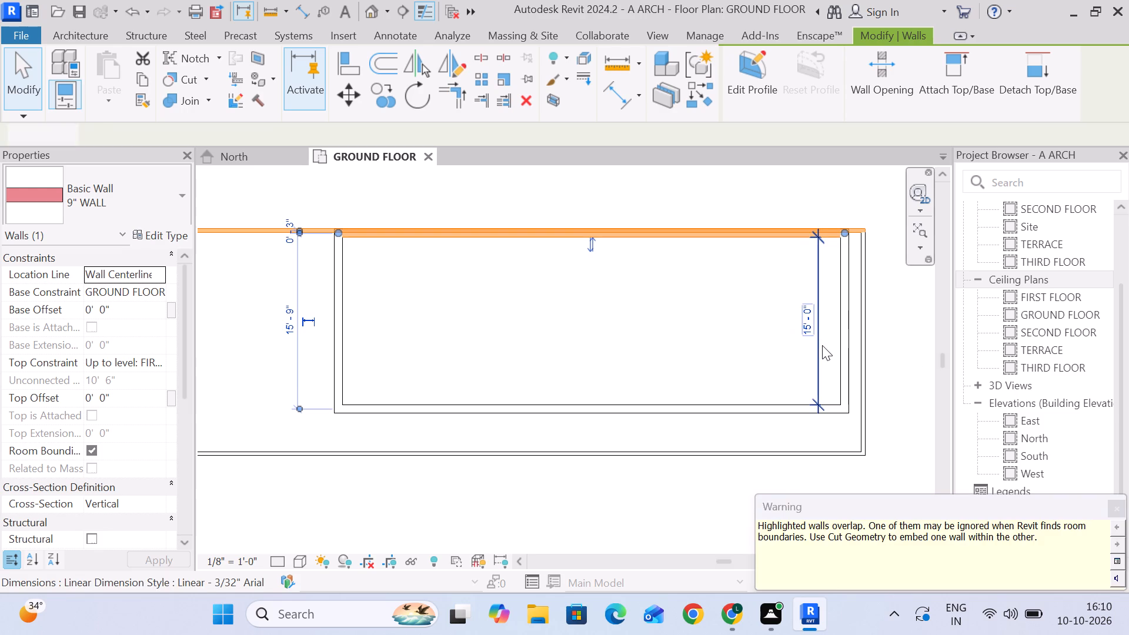
{"action": "left_click", "coordinate": [729, 334]}
Nudge the north 9" wall south until its clear distance from the south 9" wall is 14' 6".
{"action": "scroll", "coordinate": [798, 239], "scroll_direction": "up", "scroll_amount": 7}
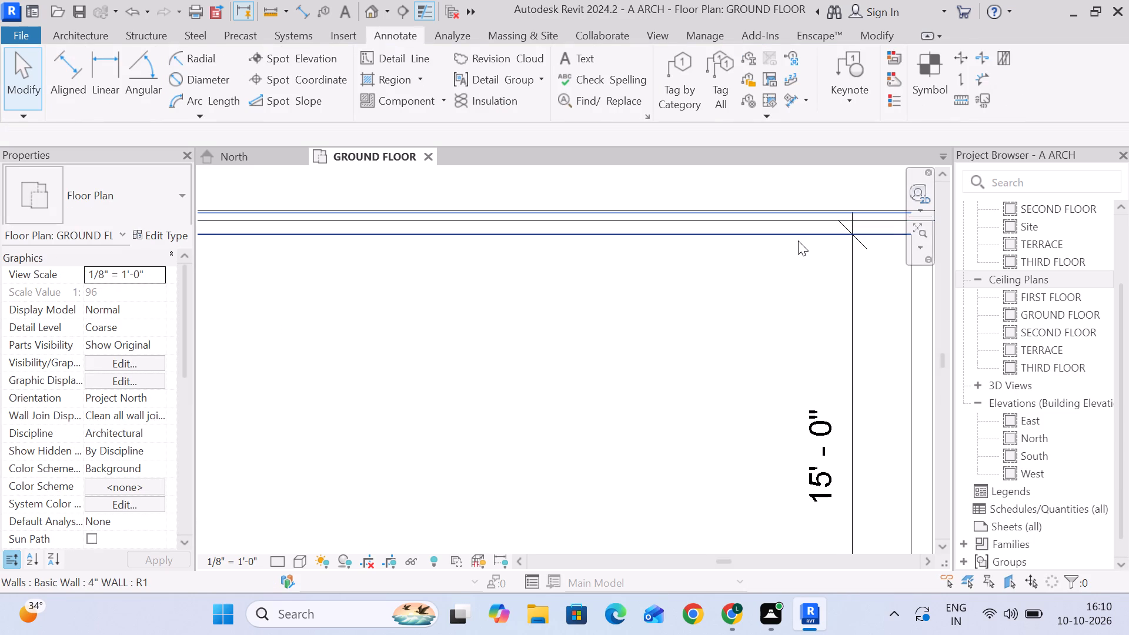
{"action": "left_click", "coordinate": [798, 239]}
{"action": "scroll", "coordinate": [802, 245], "scroll_direction": "down", "scroll_amount": 4}
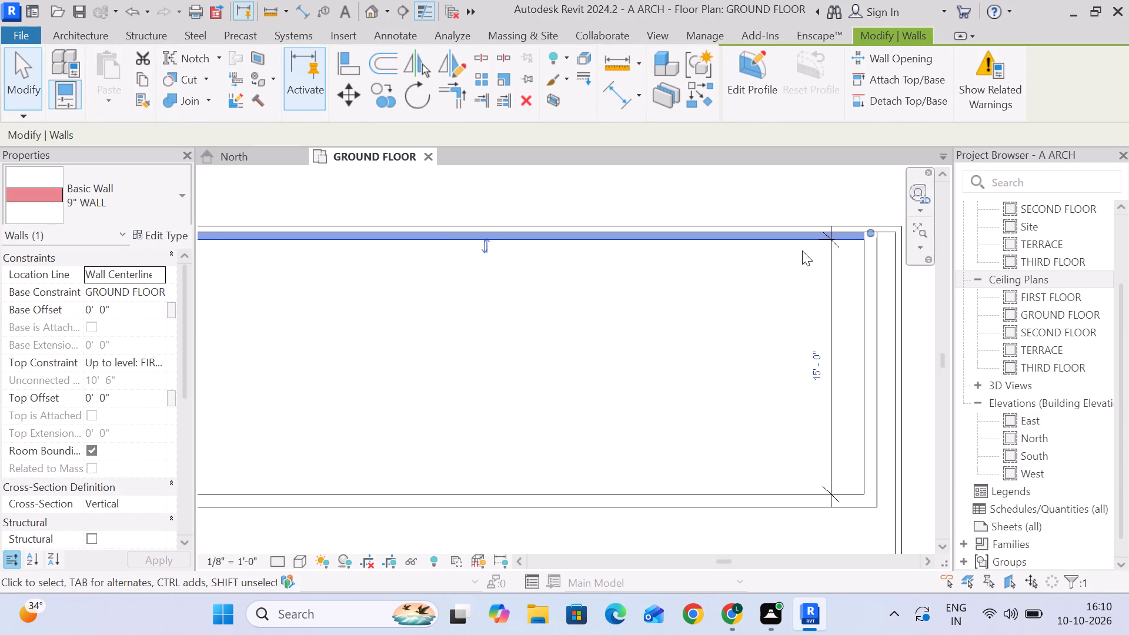
{"action": "key", "text": "Down"}
{"action": "key", "text": "Down"}
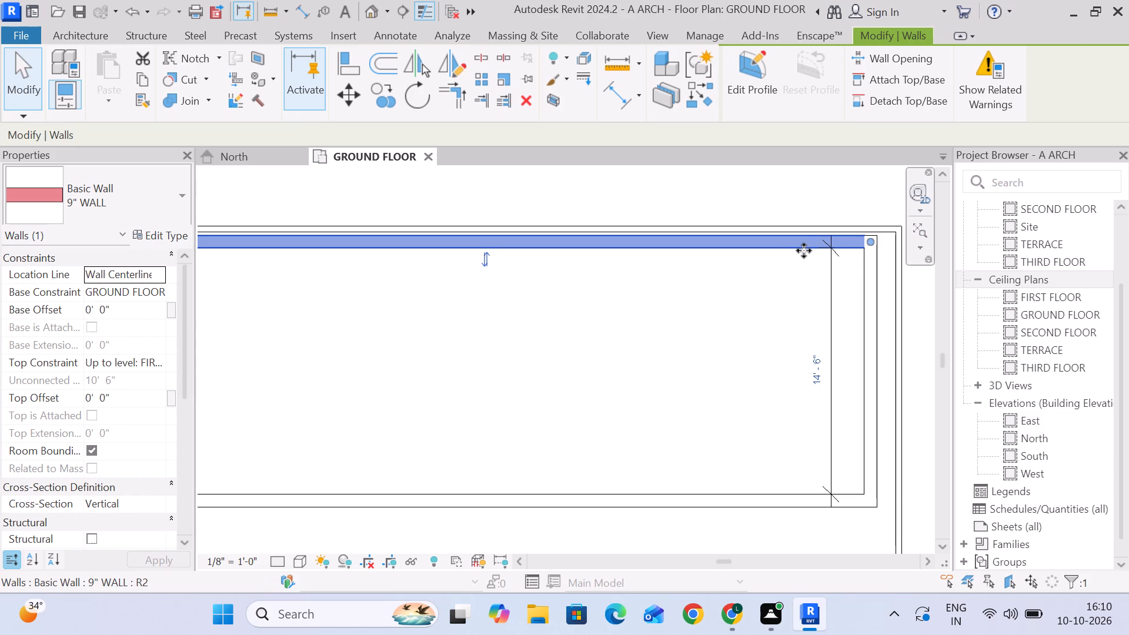
Dimension the gap between the north 4" perimeter wall's inner face and the north 9" wall's outer face with an Aligned dimension.
{"action": "scroll", "coordinate": [868, 233], "scroll_direction": "up", "scroll_amount": 4}
{"action": "scroll", "coordinate": [794, 249], "scroll_direction": "up", "scroll_amount": 3}
{"action": "scroll", "coordinate": [794, 253], "scroll_direction": "down", "scroll_amount": 8}
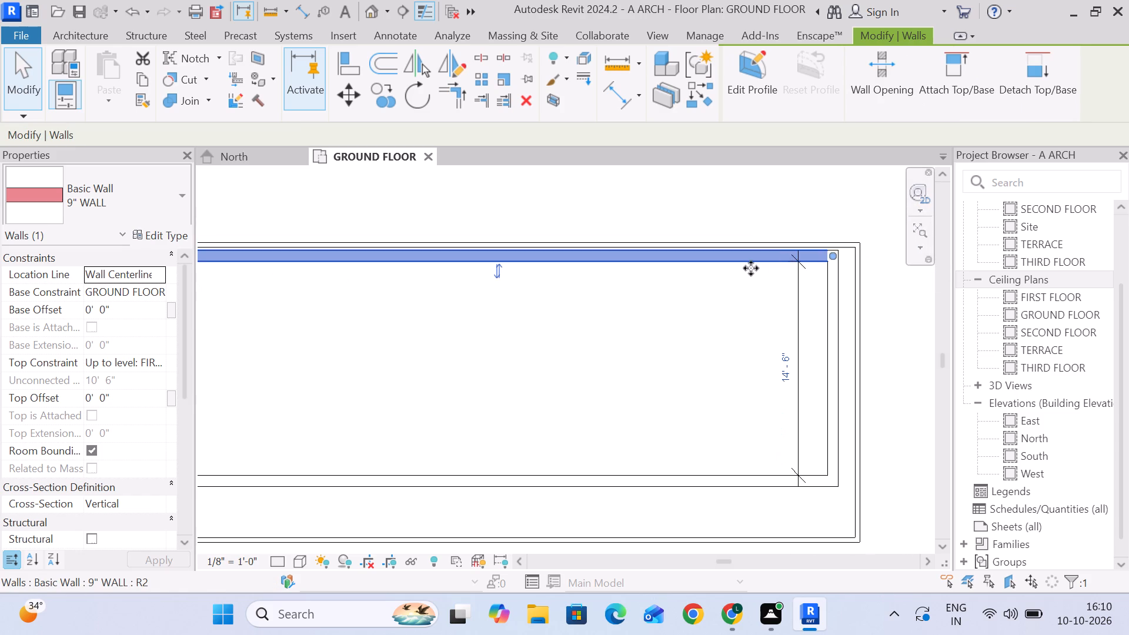
{"action": "left_click", "coordinate": [726, 301]}
{"action": "scroll", "coordinate": [731, 250], "scroll_direction": "up", "scroll_amount": 6}
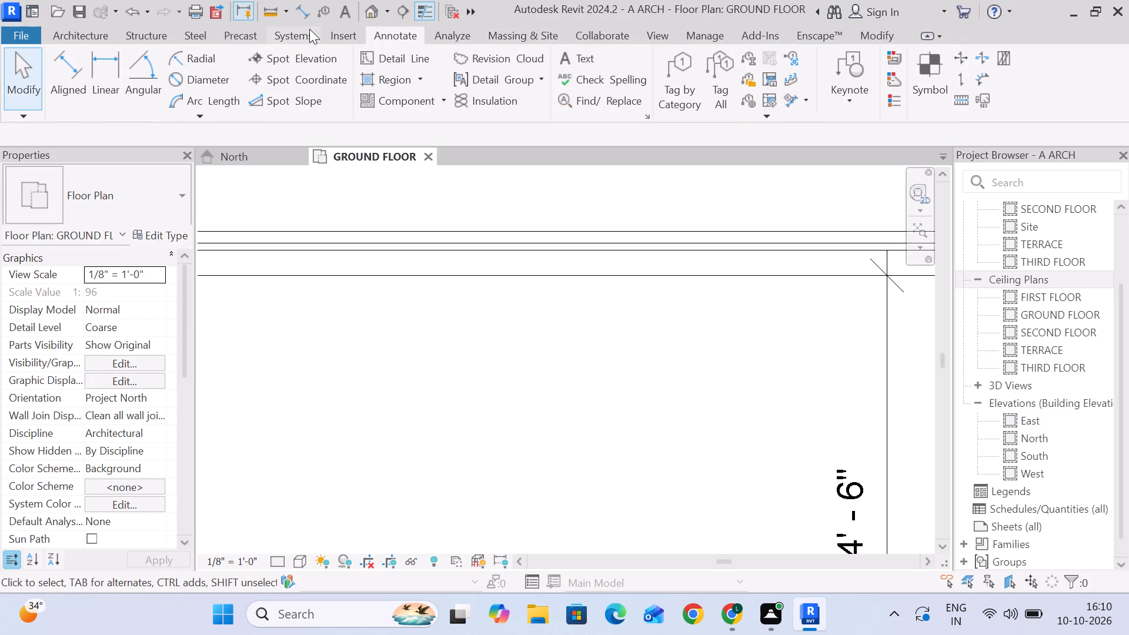
{"action": "left_click", "coordinate": [55, 59]}
{"action": "scroll", "coordinate": [913, 235], "scroll_direction": "up", "scroll_amount": 4}
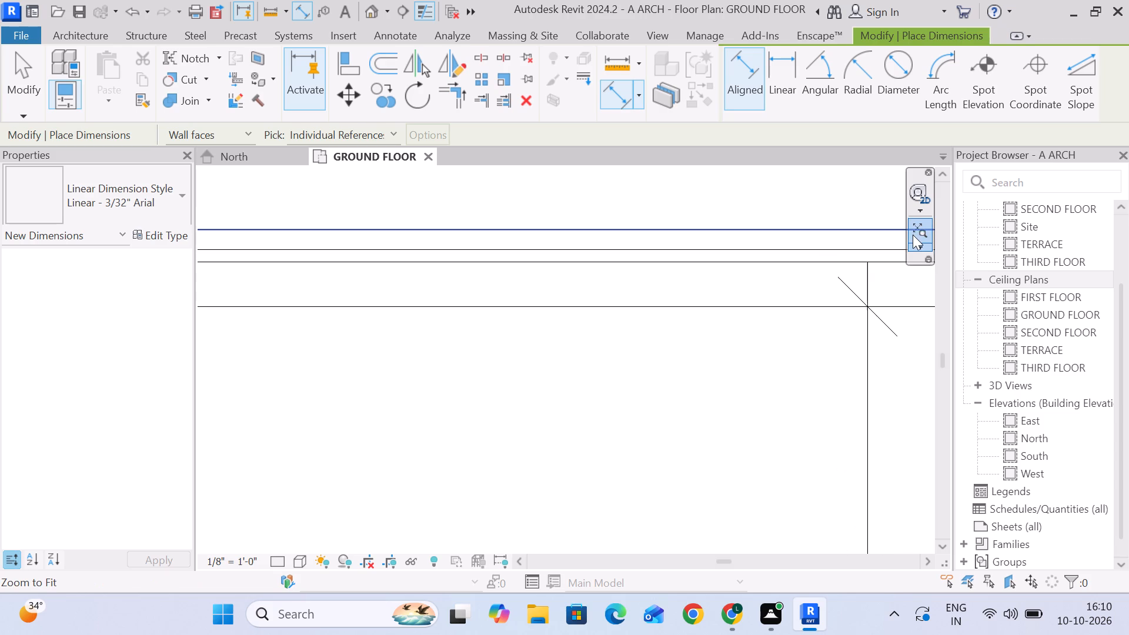
{"action": "left_click", "coordinate": [825, 249]}
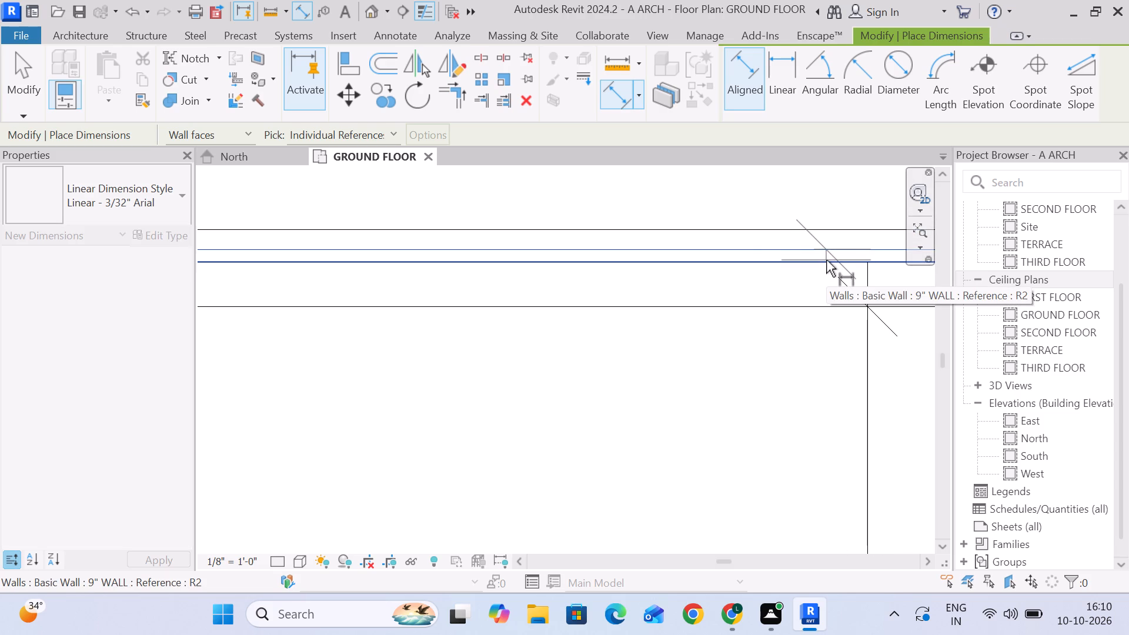
{"action": "left_click", "coordinate": [826, 260]}
{"action": "scroll", "coordinate": [827, 281], "scroll_direction": "down", "scroll_amount": 4}
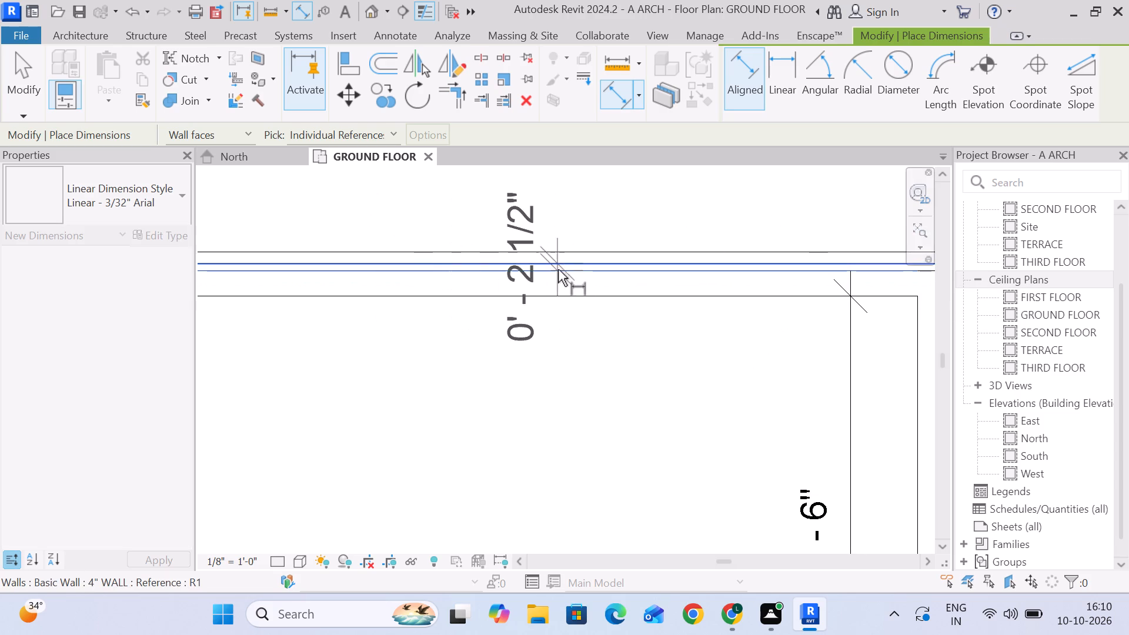
{"action": "scroll", "coordinate": [599, 268], "scroll_direction": "up", "scroll_amount": 13}
{"action": "left_click", "coordinate": [610, 263]}
{"action": "scroll", "coordinate": [664, 293], "scroll_direction": "down", "scroll_amount": 6}
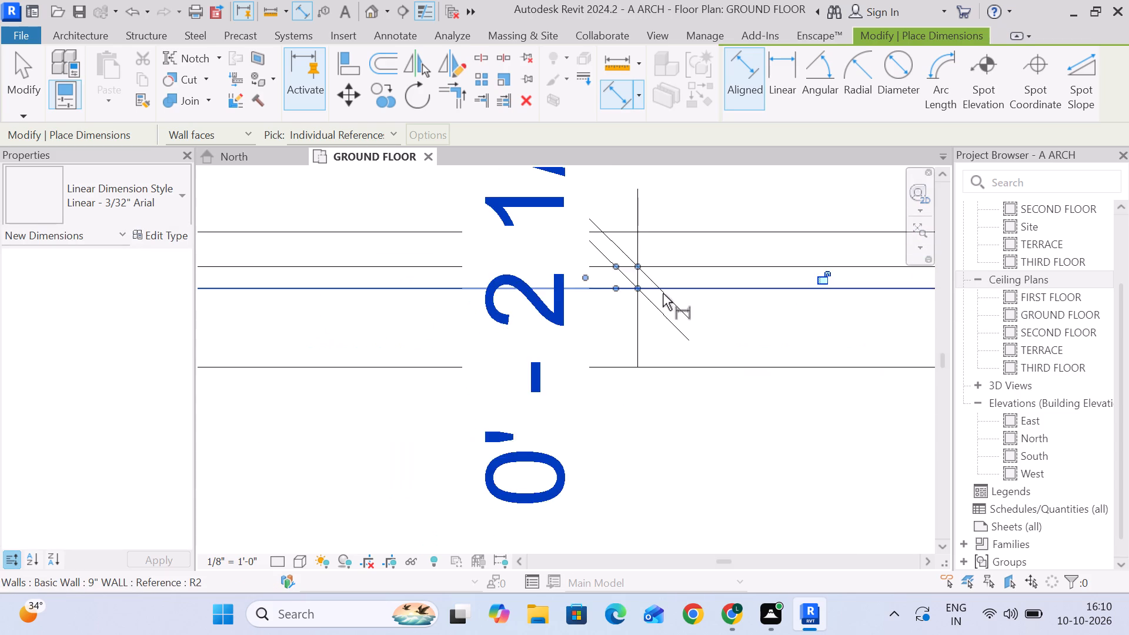
{"action": "scroll", "coordinate": [661, 293], "scroll_direction": "down", "scroll_amount": 5}
{"action": "key", "text": "Escape"}
{"action": "key", "text": "Escape"}
Move the north 9" wall by setting its gap from the north 4" perimeter wall to 1'.
{"action": "left_click", "coordinate": [734, 318]}
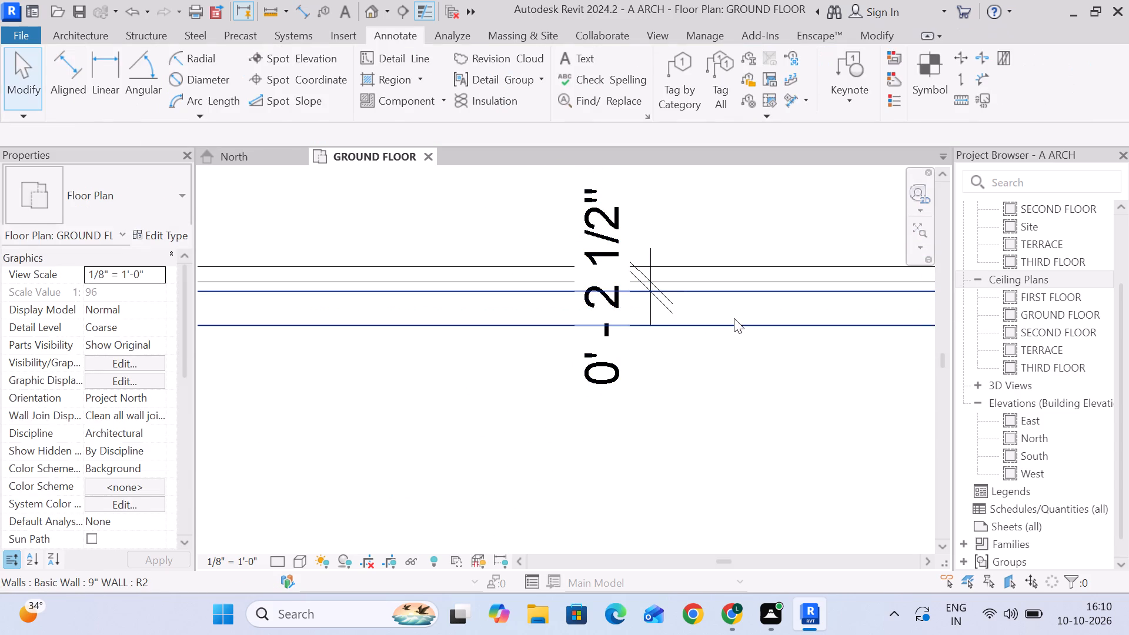
{"action": "left_click", "coordinate": [620, 283]}
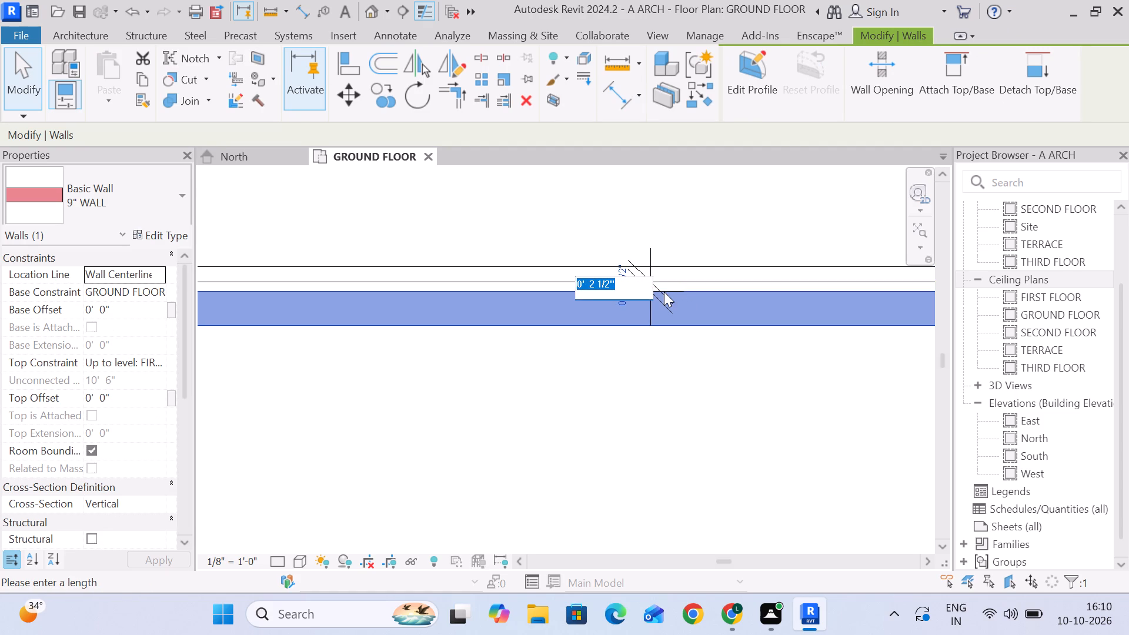
{"action": "key", "text": "1"}
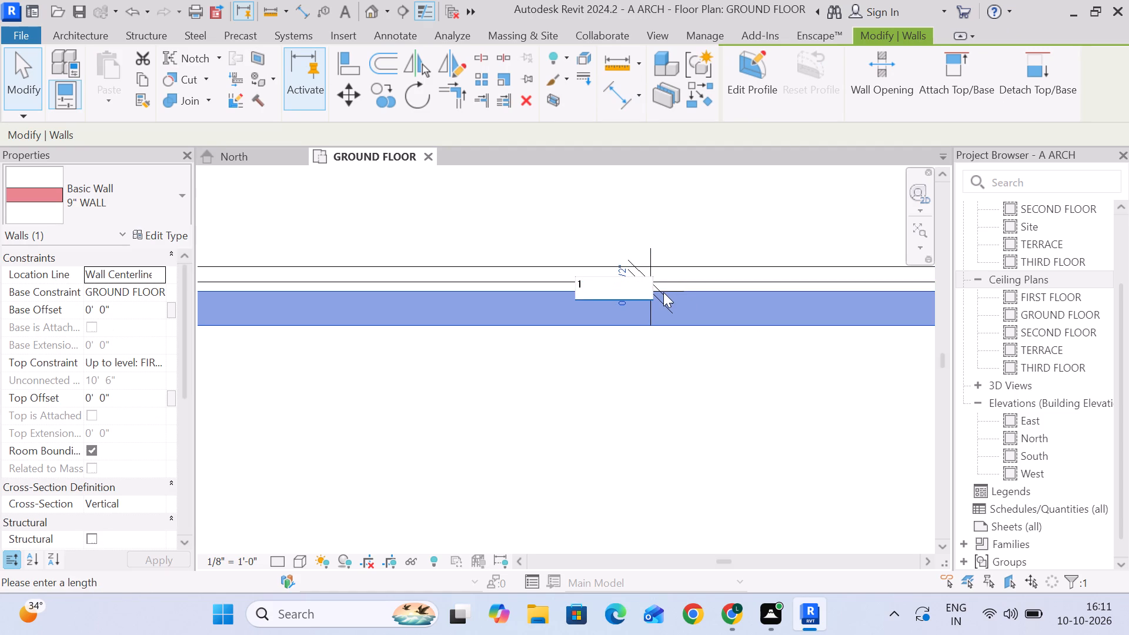
{"action": "key", "text": "Return"}
{"action": "scroll", "coordinate": [662, 311], "scroll_direction": "down", "scroll_amount": 5}
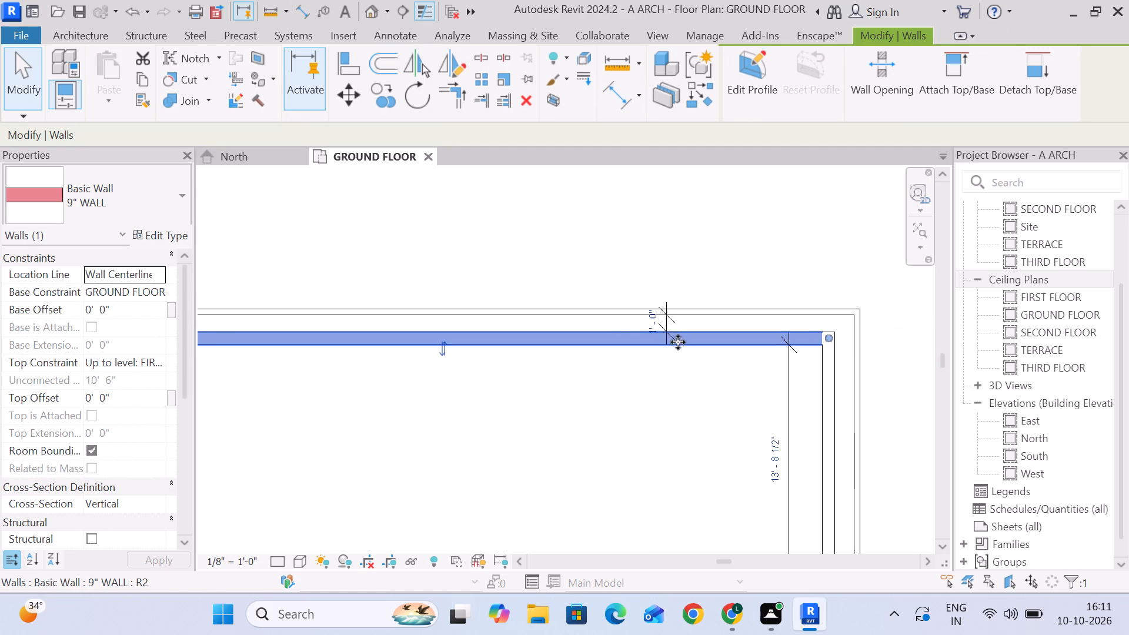
{"action": "scroll", "coordinate": [678, 342], "scroll_direction": "down", "scroll_amount": 5}
{"action": "left_click", "coordinate": [669, 417]}
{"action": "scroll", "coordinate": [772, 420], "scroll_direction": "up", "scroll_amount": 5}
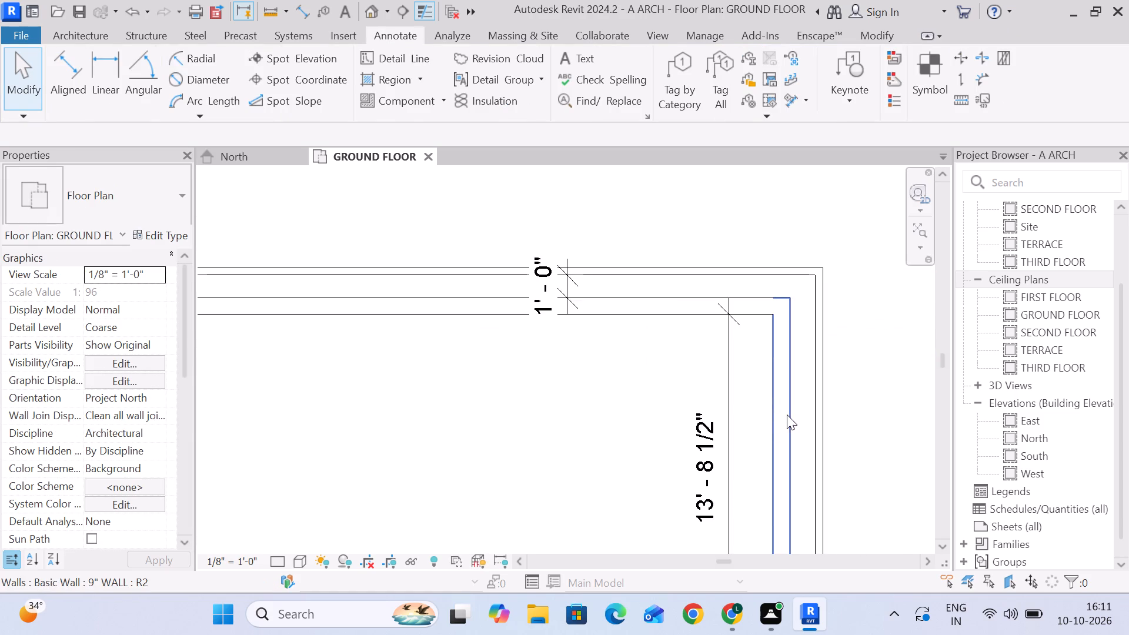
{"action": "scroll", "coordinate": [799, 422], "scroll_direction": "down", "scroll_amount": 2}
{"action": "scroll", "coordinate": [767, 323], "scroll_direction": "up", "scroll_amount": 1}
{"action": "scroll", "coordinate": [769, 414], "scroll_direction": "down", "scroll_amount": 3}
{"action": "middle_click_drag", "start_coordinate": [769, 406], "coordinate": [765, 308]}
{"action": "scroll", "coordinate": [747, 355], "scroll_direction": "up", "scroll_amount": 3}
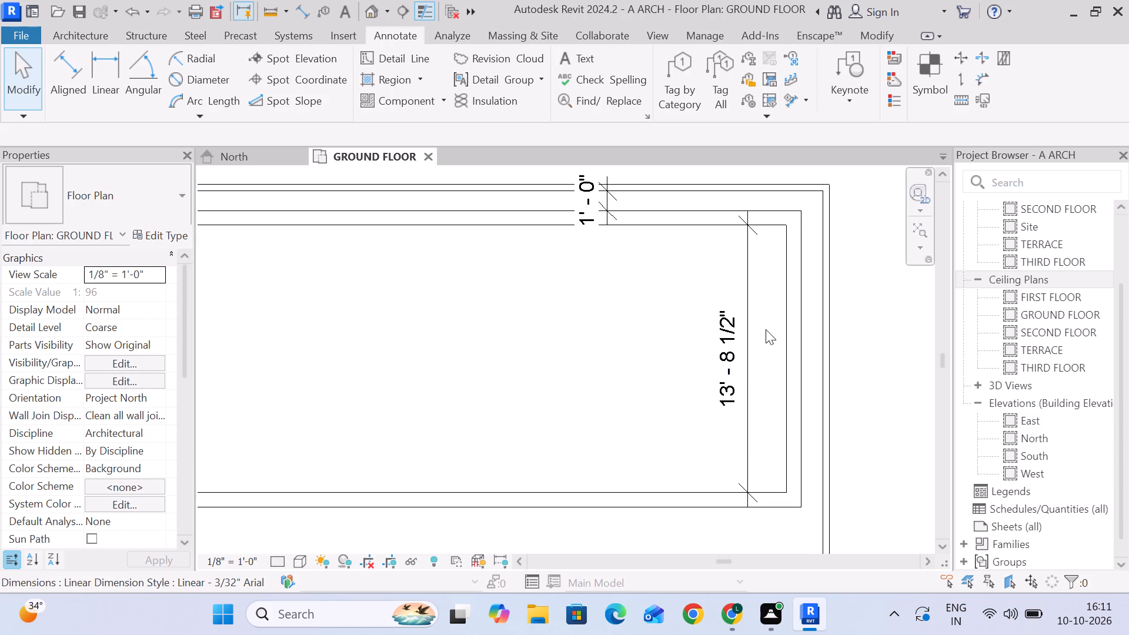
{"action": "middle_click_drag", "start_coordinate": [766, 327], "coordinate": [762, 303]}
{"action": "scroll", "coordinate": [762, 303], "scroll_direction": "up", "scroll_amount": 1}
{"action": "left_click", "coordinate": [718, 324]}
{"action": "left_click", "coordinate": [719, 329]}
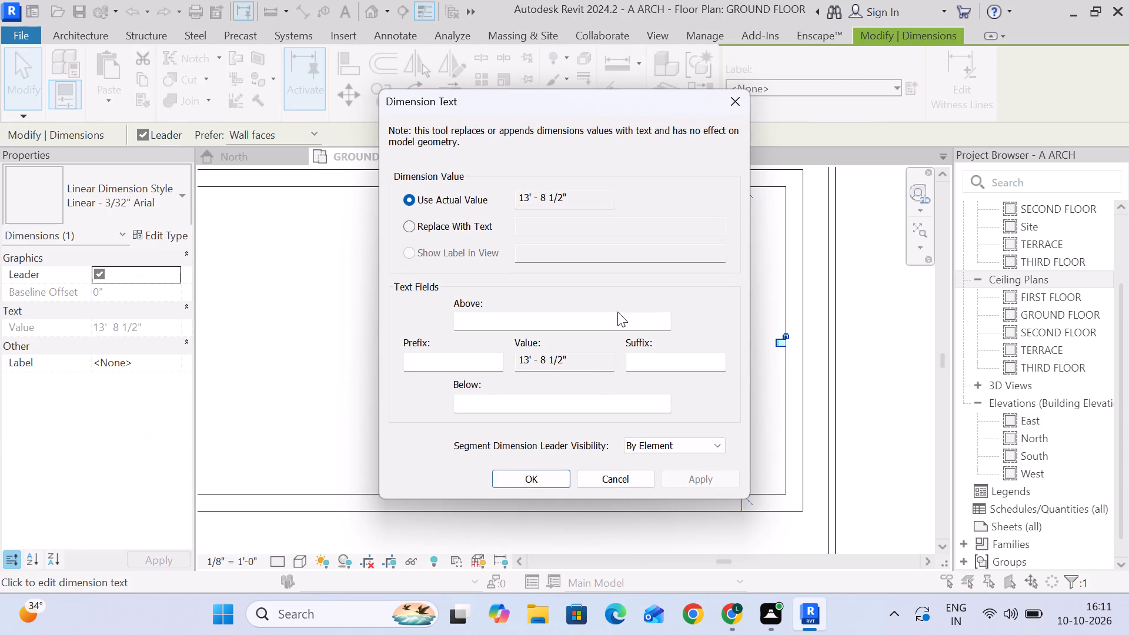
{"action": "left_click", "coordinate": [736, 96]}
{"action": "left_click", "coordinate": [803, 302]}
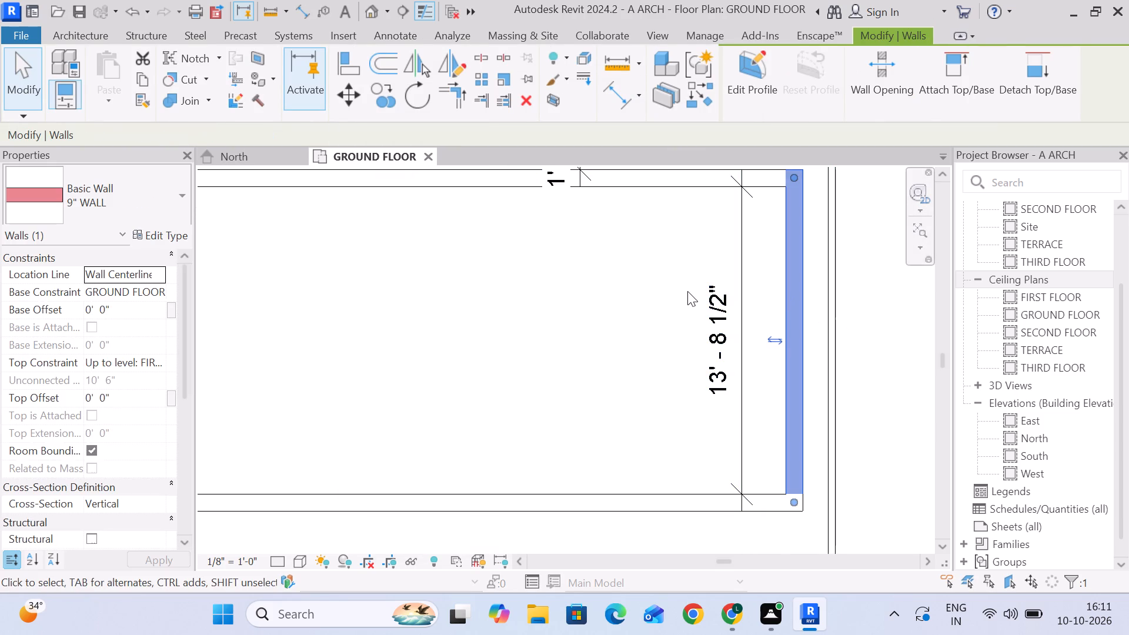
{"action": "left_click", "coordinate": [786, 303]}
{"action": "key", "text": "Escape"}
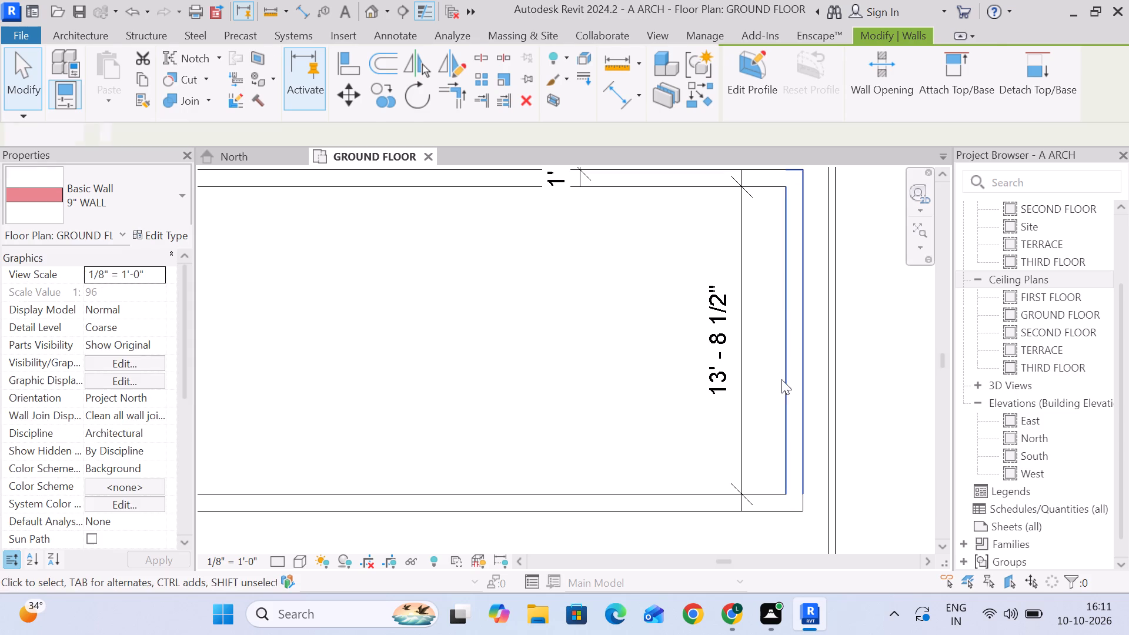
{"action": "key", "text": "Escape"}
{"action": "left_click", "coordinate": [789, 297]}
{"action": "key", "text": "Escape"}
Move the south 9" wall by setting its clear distance from the north 9" wall to 15'.
{"action": "left_click", "coordinate": [763, 499]}
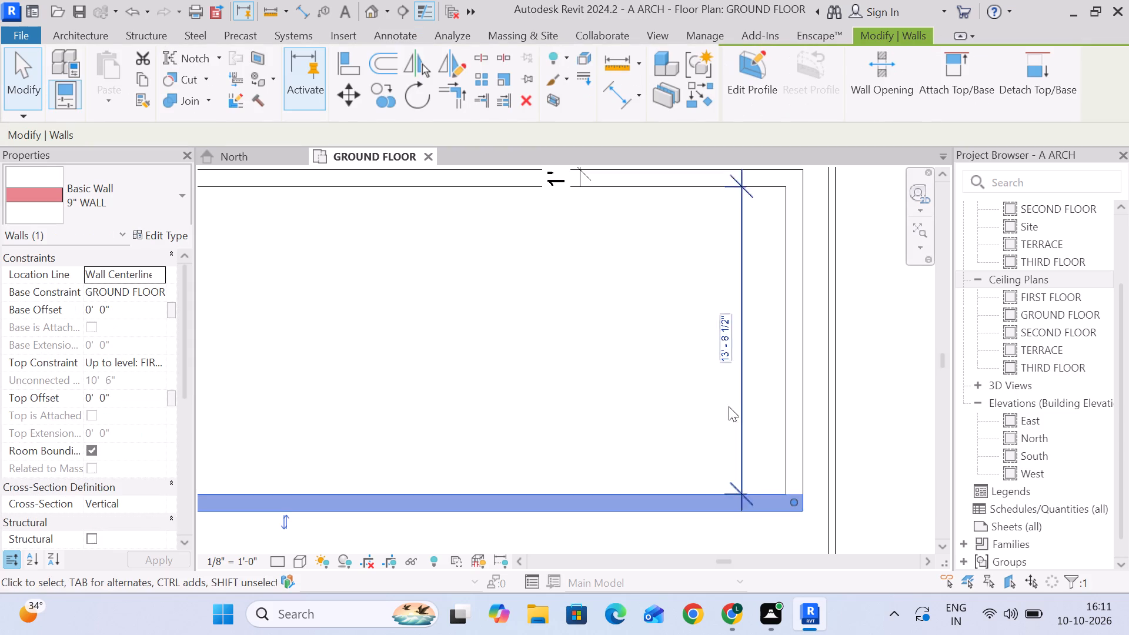
{"action": "left_click", "coordinate": [720, 339]}
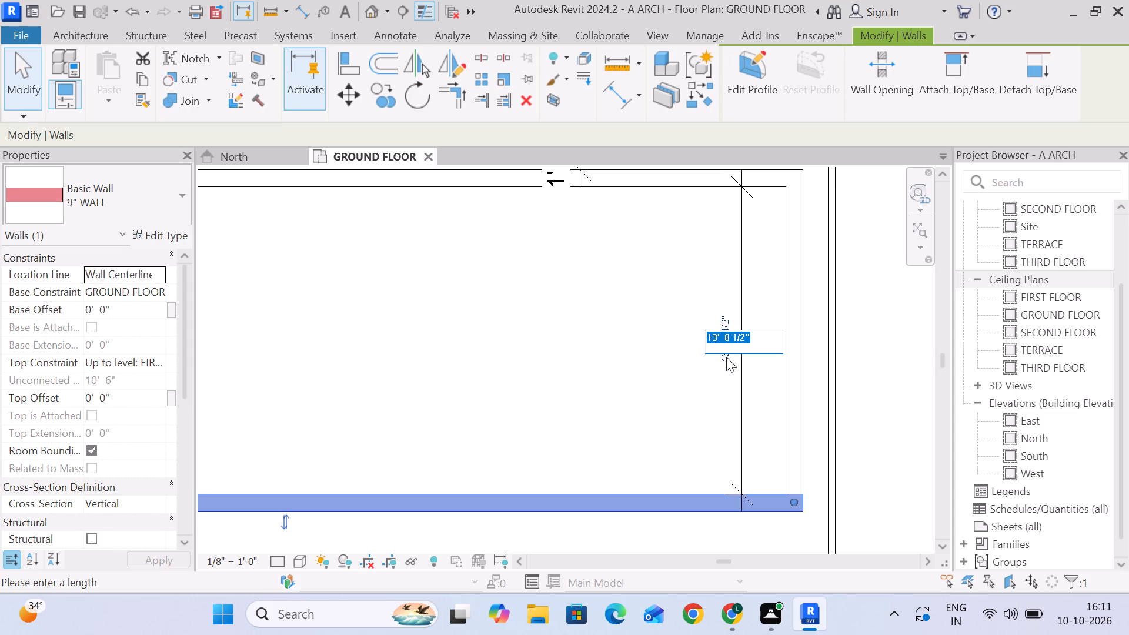
{"action": "scroll", "coordinate": [730, 357], "scroll_direction": "down", "scroll_amount": 4}
{"action": "scroll", "coordinate": [731, 359], "scroll_direction": "up", "scroll_amount": 1}
{"action": "key", "text": "1"}
{"action": "key", "text": "5"}
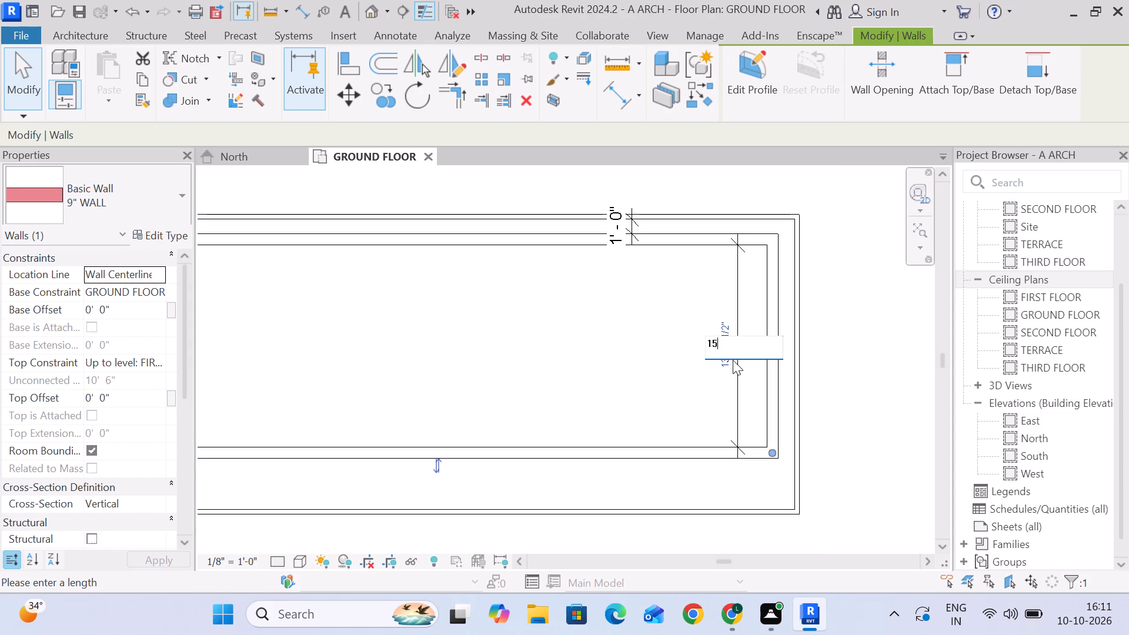
{"action": "key", "text": "Return"}
{"action": "left_click", "coordinate": [672, 393]}
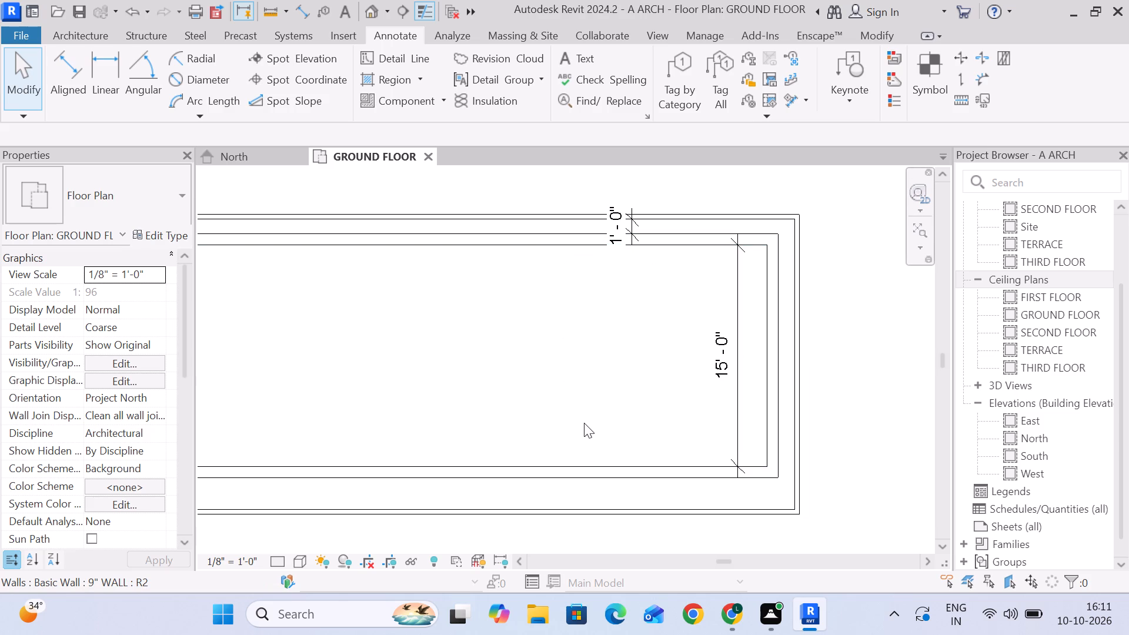
Draw two chained 9" walls from the north 9" wall, 8' from the west wall's centerline: 10' south, and west to the west wall.
{"action": "scroll", "coordinate": [574, 409], "scroll_direction": "down", "scroll_amount": 4}
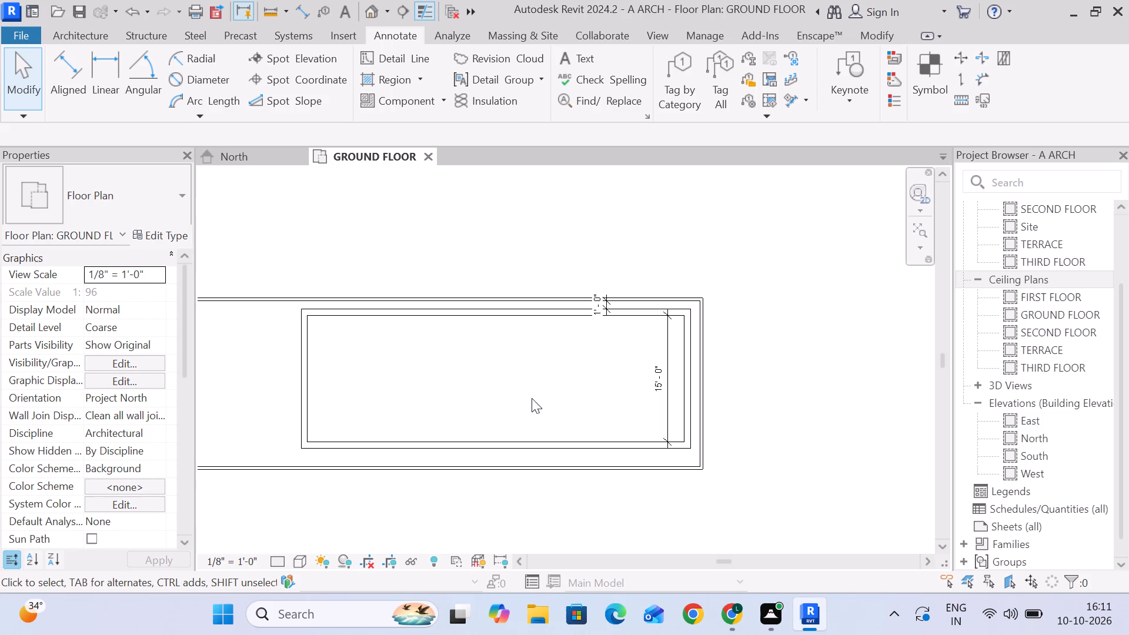
{"action": "middle_click_drag", "start_coordinate": [508, 385], "coordinate": [572, 362]}
{"action": "scroll", "coordinate": [584, 374], "scroll_direction": "up", "scroll_amount": 2}
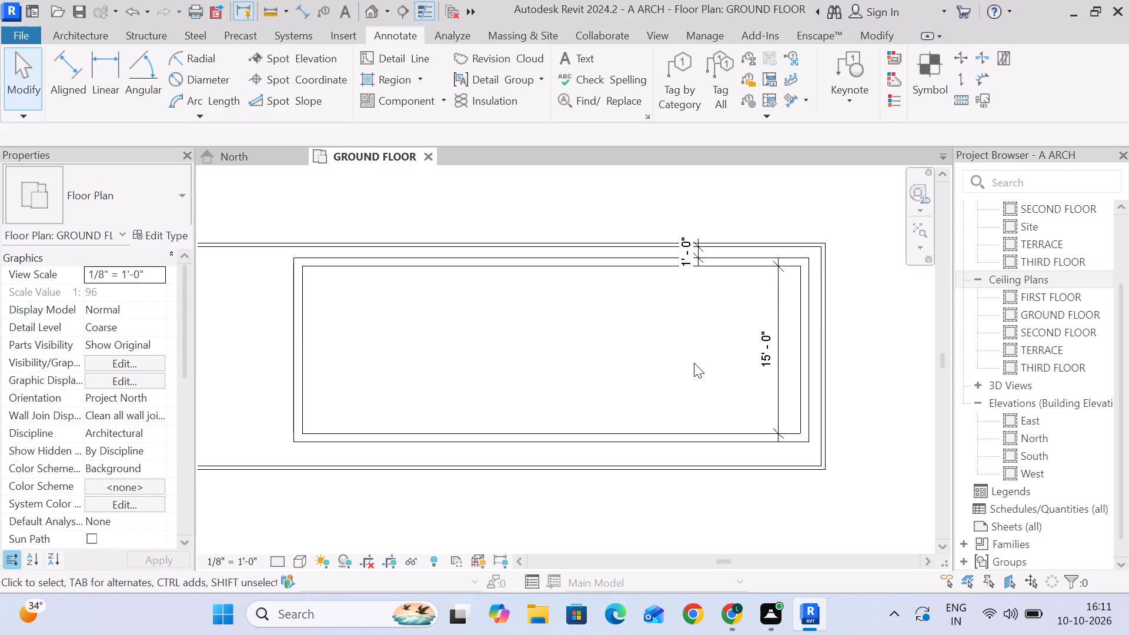
{"action": "scroll", "coordinate": [694, 362], "scroll_direction": "up", "scroll_amount": 5}
{"action": "scroll", "coordinate": [722, 365], "scroll_direction": "down", "scroll_amount": 2}
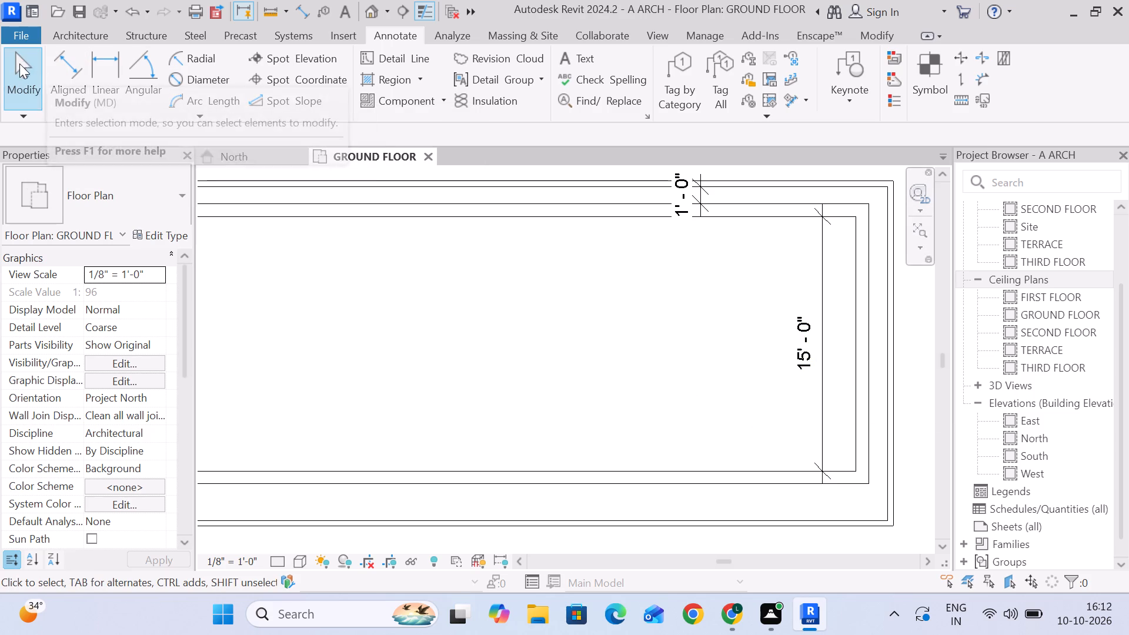
{"action": "left_click_drag", "start_coordinate": [20, 63], "coordinate": [30, 59]}
{"action": "left_click", "coordinate": [98, 32]}
{"action": "left_click", "coordinate": [77, 59]}
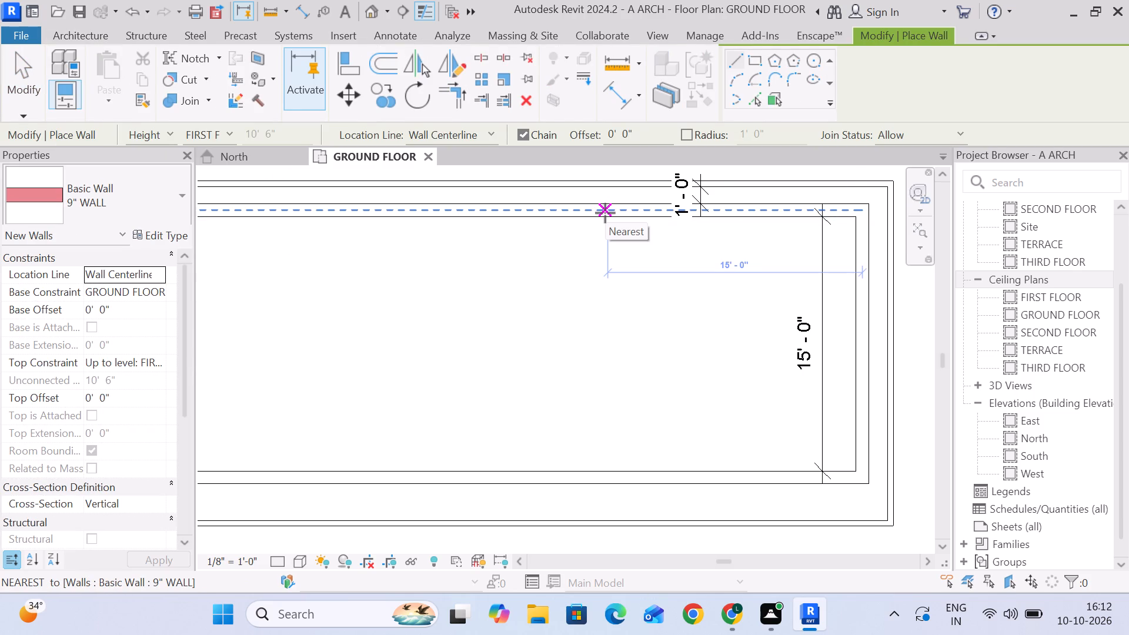
{"action": "scroll", "coordinate": [605, 213], "scroll_direction": "down", "scroll_amount": 4}
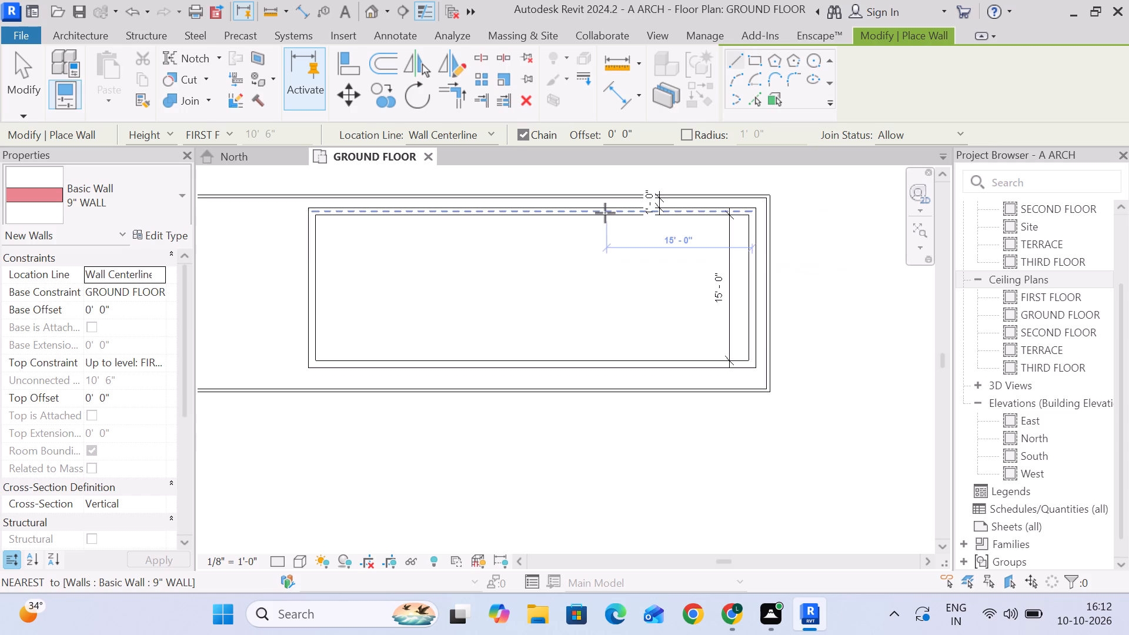
{"action": "scroll", "coordinate": [605, 213], "scroll_direction": "up", "scroll_amount": 2}
{"action": "middle_click_drag", "start_coordinate": [503, 250], "coordinate": [721, 276]}
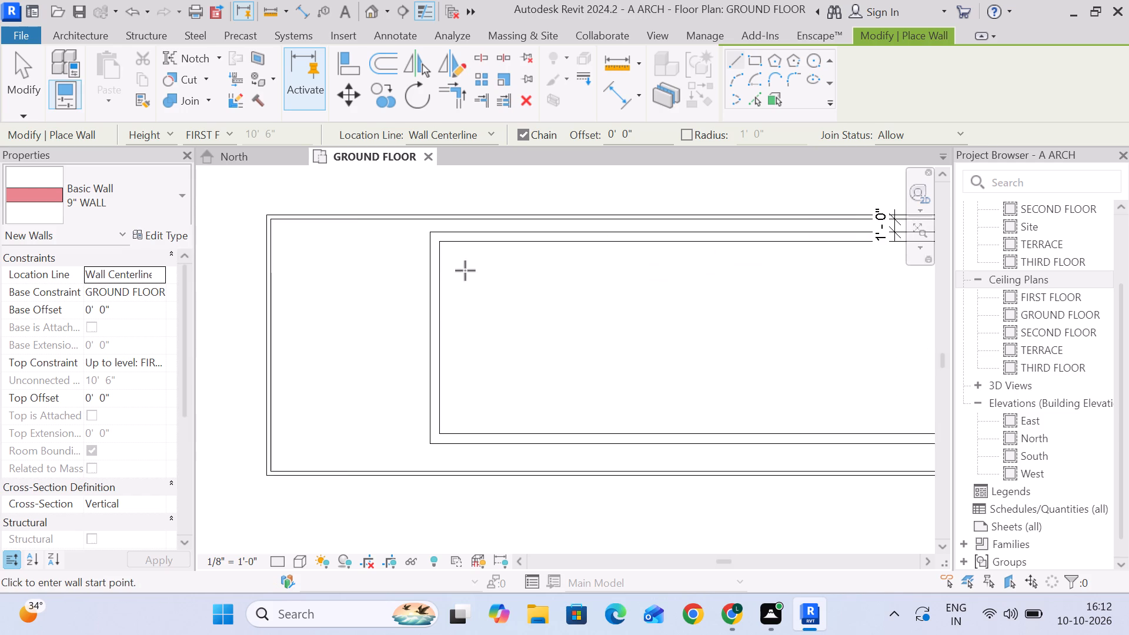
{"action": "scroll", "coordinate": [459, 250], "scroll_direction": "up", "scroll_amount": 6}
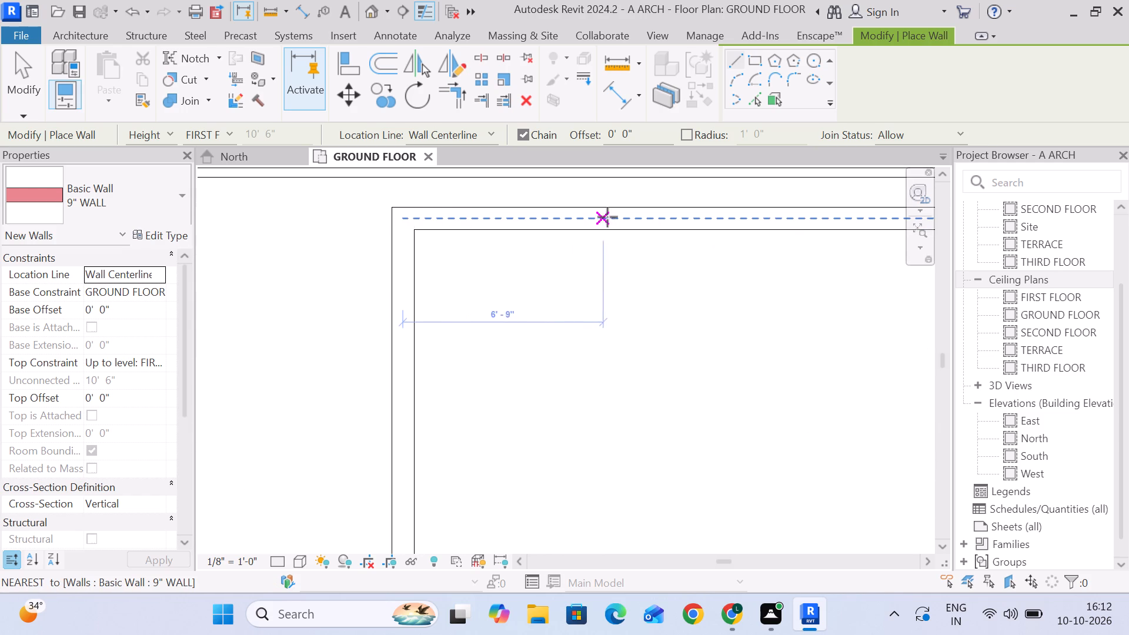
{"action": "scroll", "coordinate": [636, 217], "scroll_direction": "down", "scroll_amount": 4}
{"action": "scroll", "coordinate": [569, 230], "scroll_direction": "up", "scroll_amount": 1}
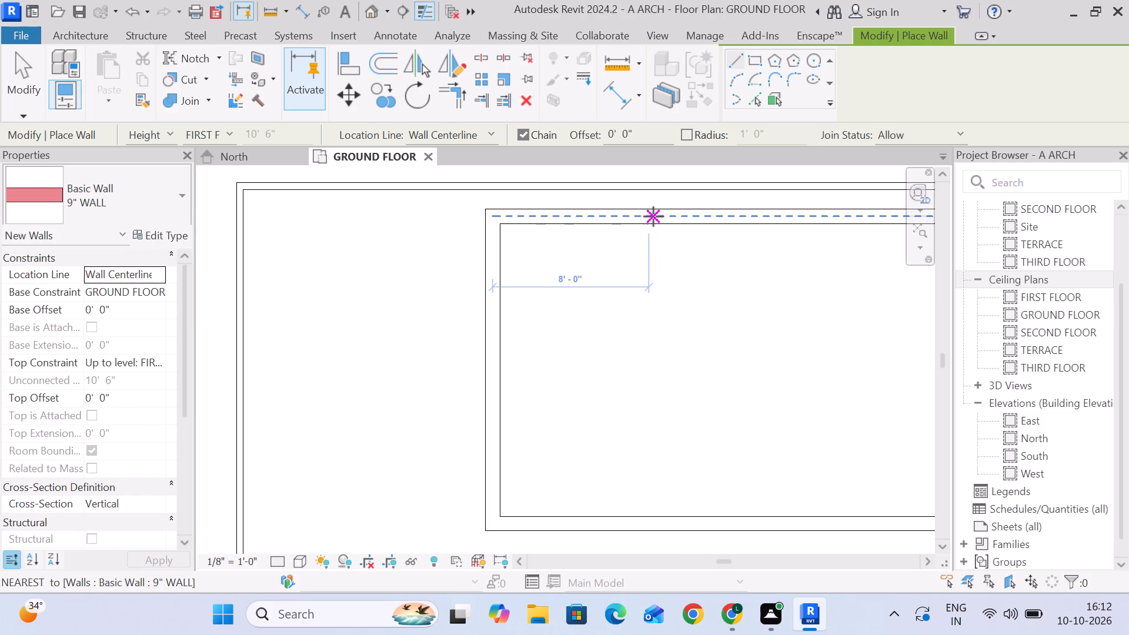
{"action": "left_click", "coordinate": [653, 217]}
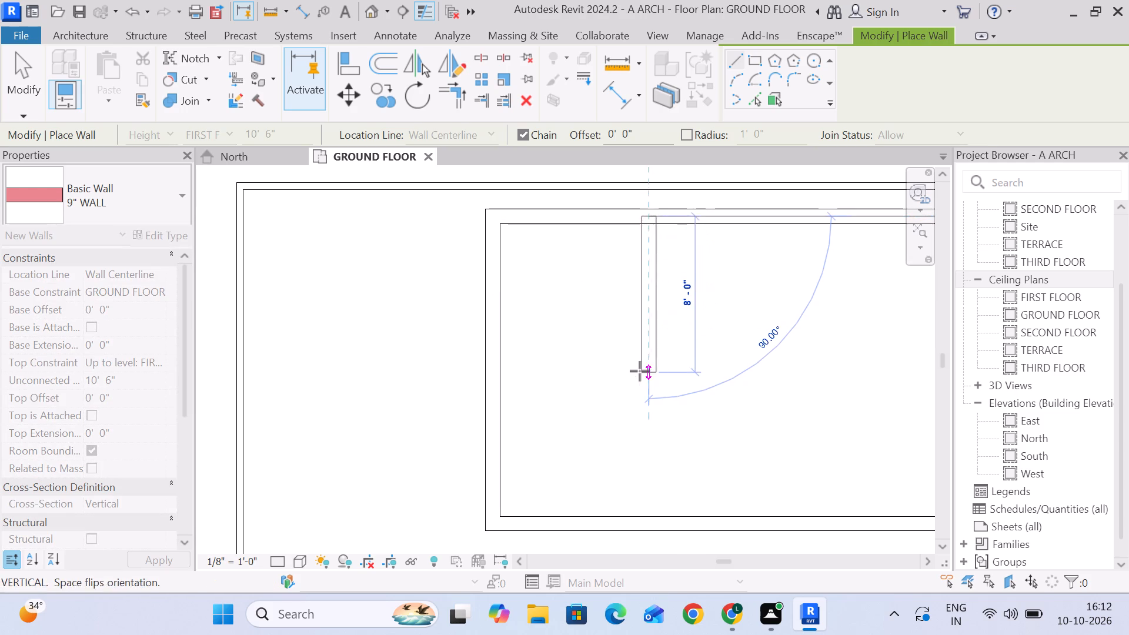
{"action": "scroll", "coordinate": [644, 374], "scroll_direction": "down", "scroll_amount": 5}
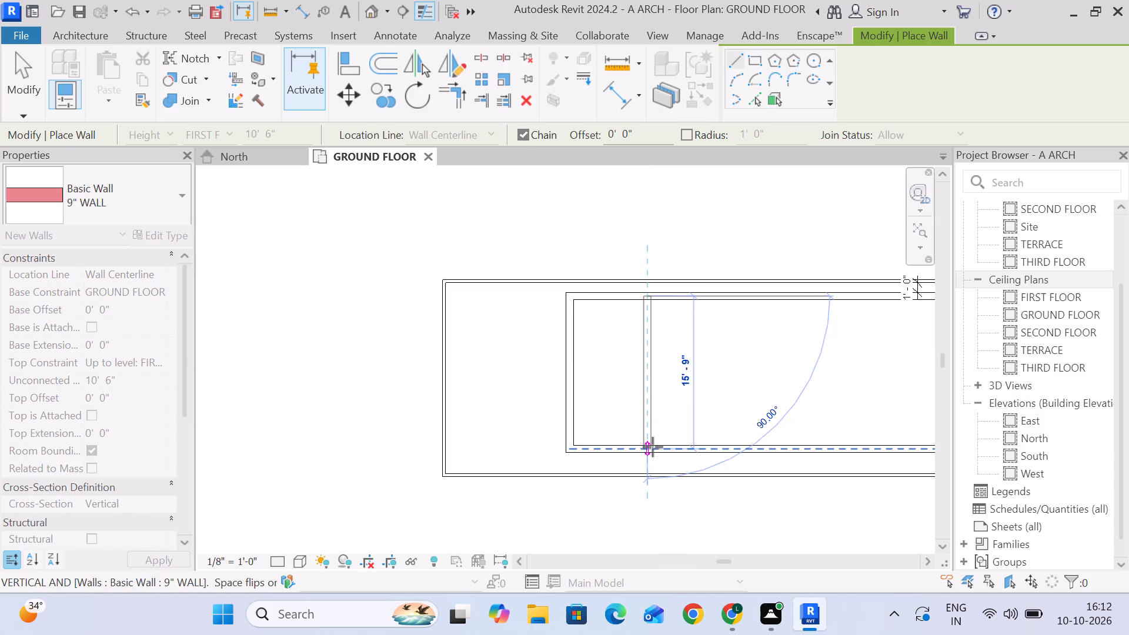
{"action": "scroll", "coordinate": [652, 446], "scroll_direction": "up", "scroll_amount": 4}
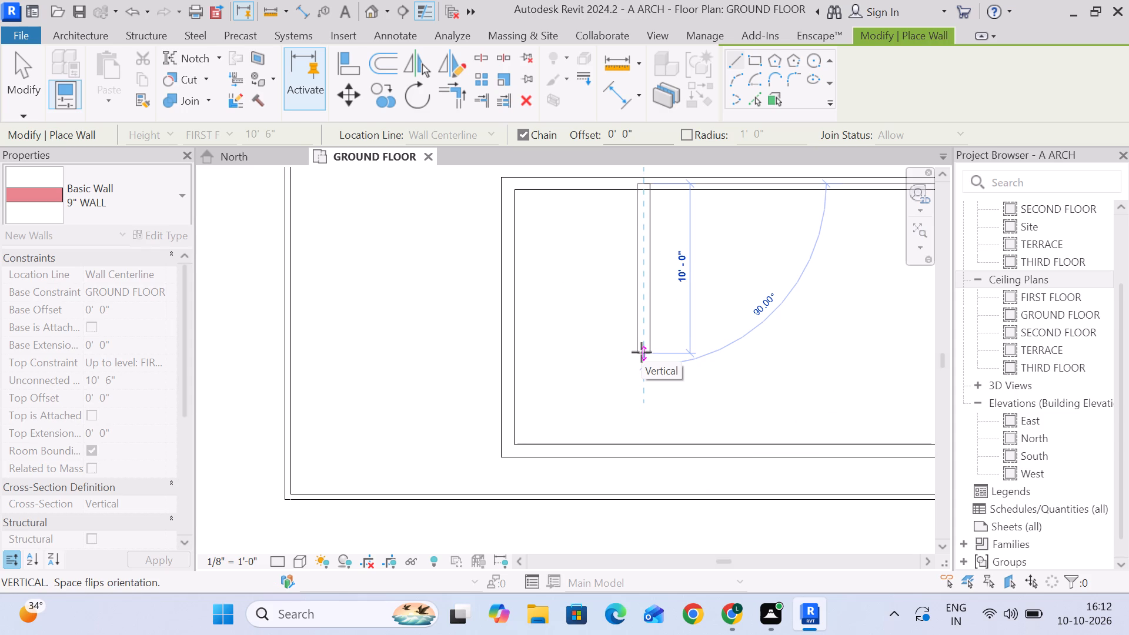
{"action": "left_click", "coordinate": [642, 352]}
{"action": "left_click", "coordinate": [517, 350]}
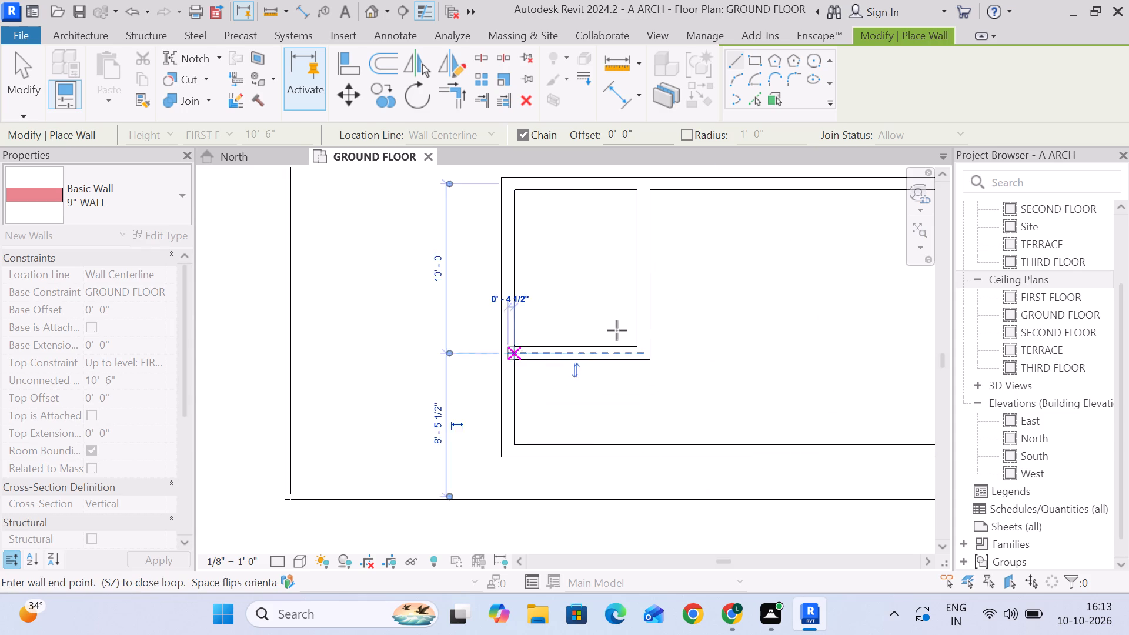
{"action": "key", "text": "Escape"}
{"action": "key", "text": "Escape"}
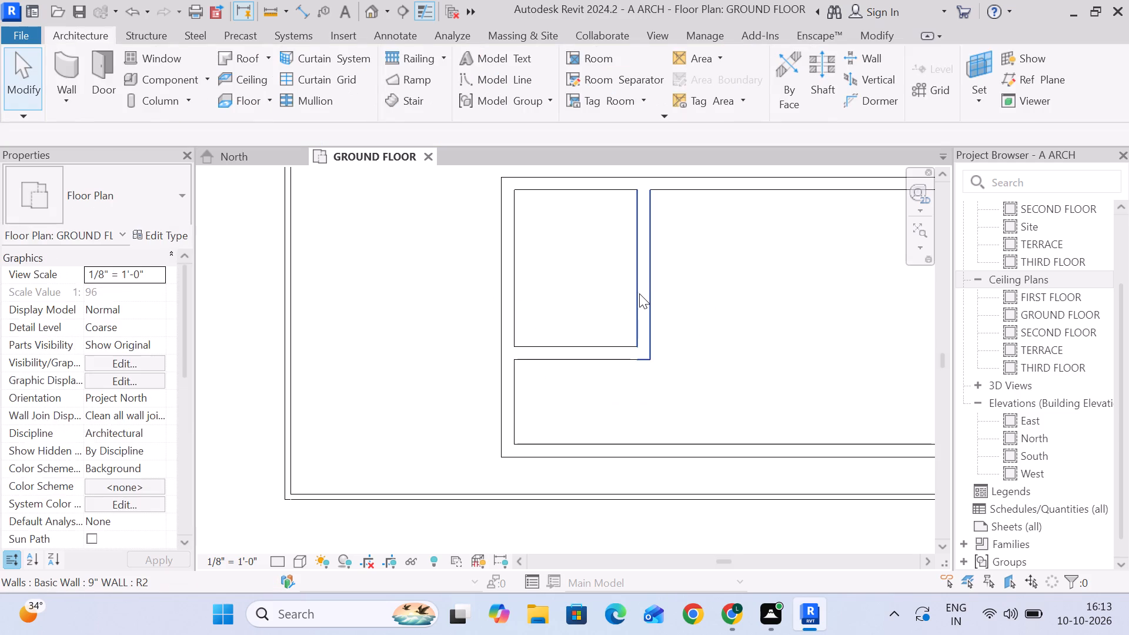
Dimension the northwest room's clear width between the west 9" wall and the room's east wall with an Aligned dimension.
{"action": "left_click", "coordinate": [639, 287]}
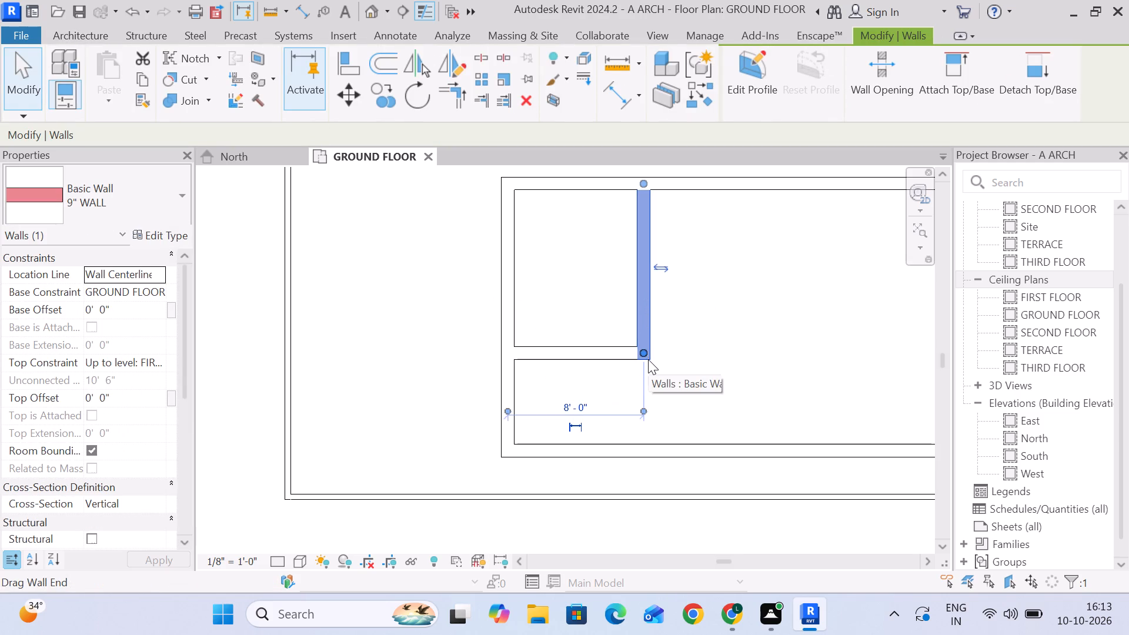
{"action": "left_click", "coordinate": [536, 258]}
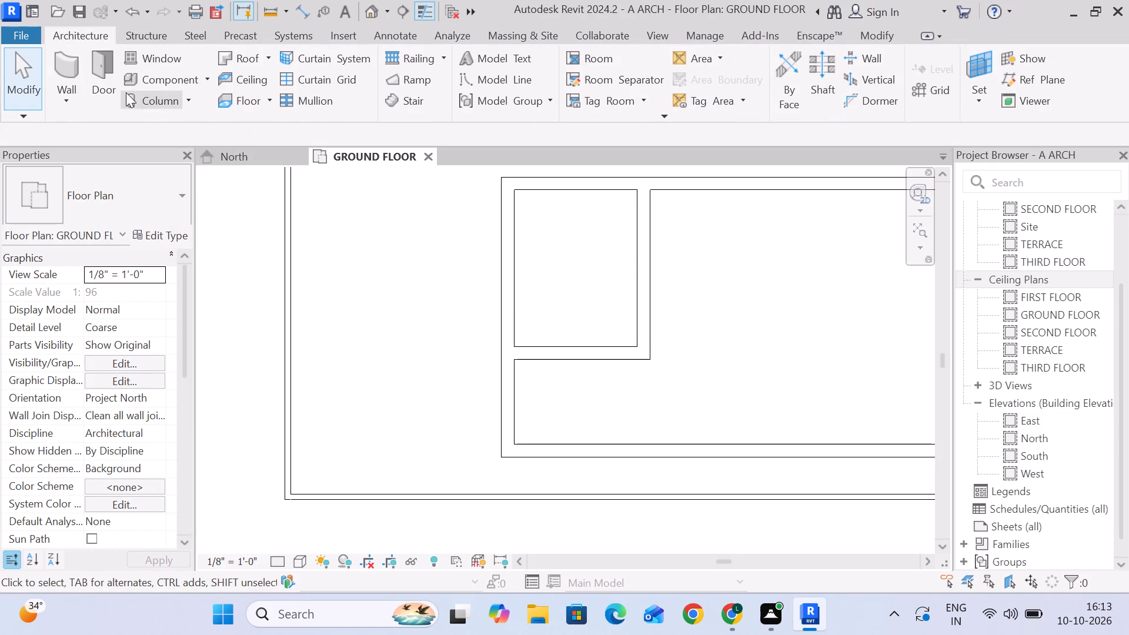
{"action": "left_click", "coordinate": [403, 33]}
{"action": "left_click", "coordinate": [57, 73]}
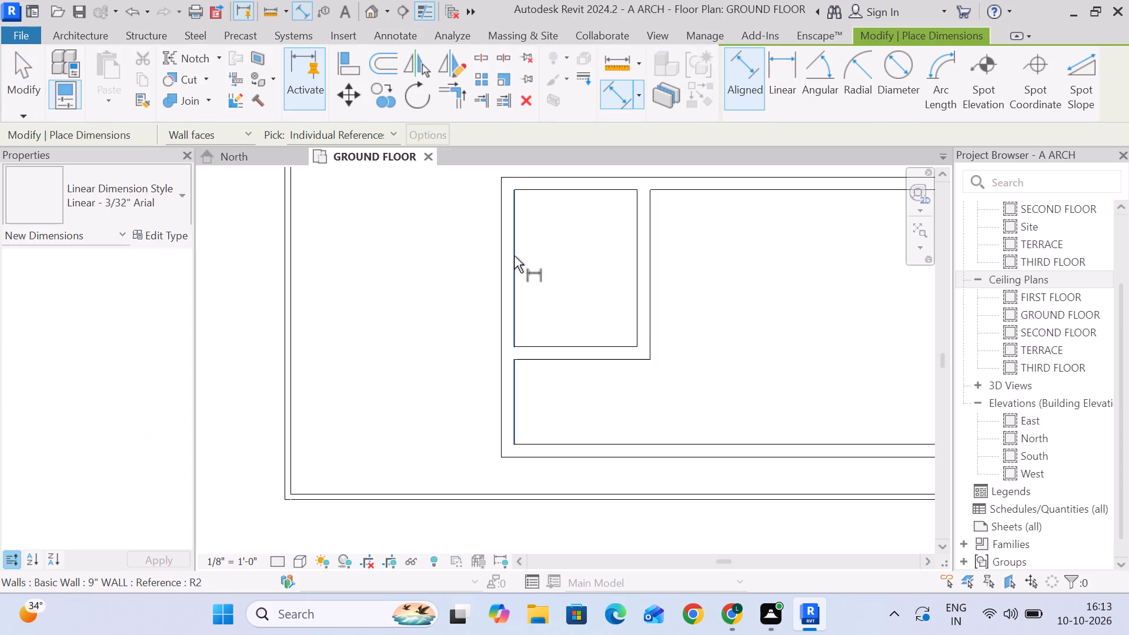
{"action": "left_click", "coordinate": [514, 255]}
{"action": "left_click", "coordinate": [637, 248]}
{"action": "left_click", "coordinate": [599, 255]}
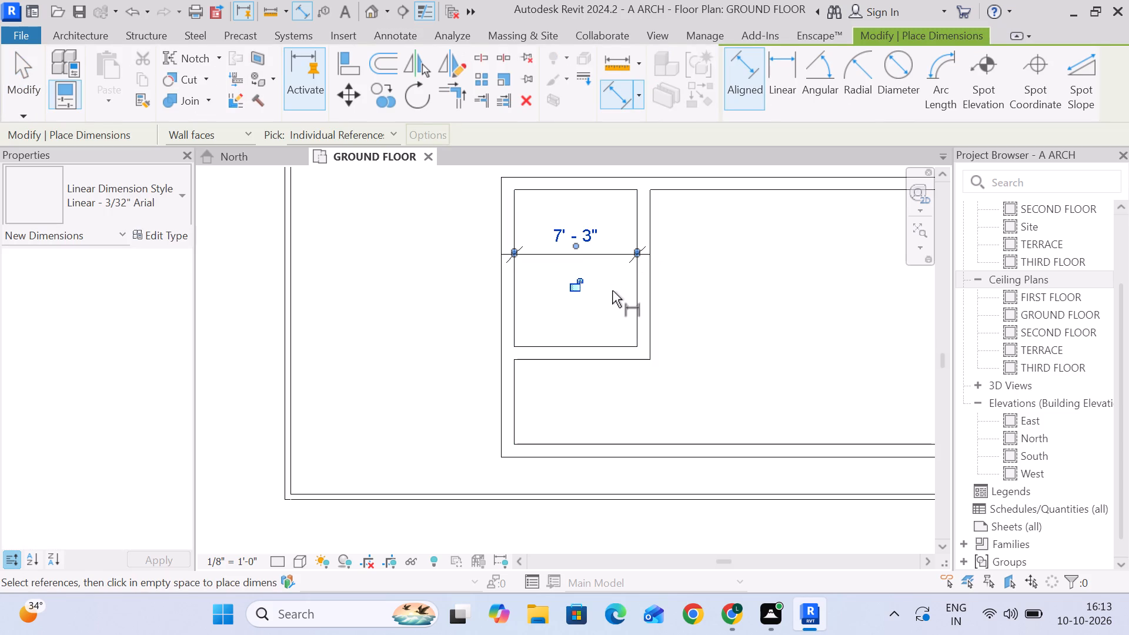
{"action": "key", "text": "Escape"}
Dimension the northwest room's clear north-south length between the inner faces of its north and south walls.
{"action": "left_click", "coordinate": [619, 345]}
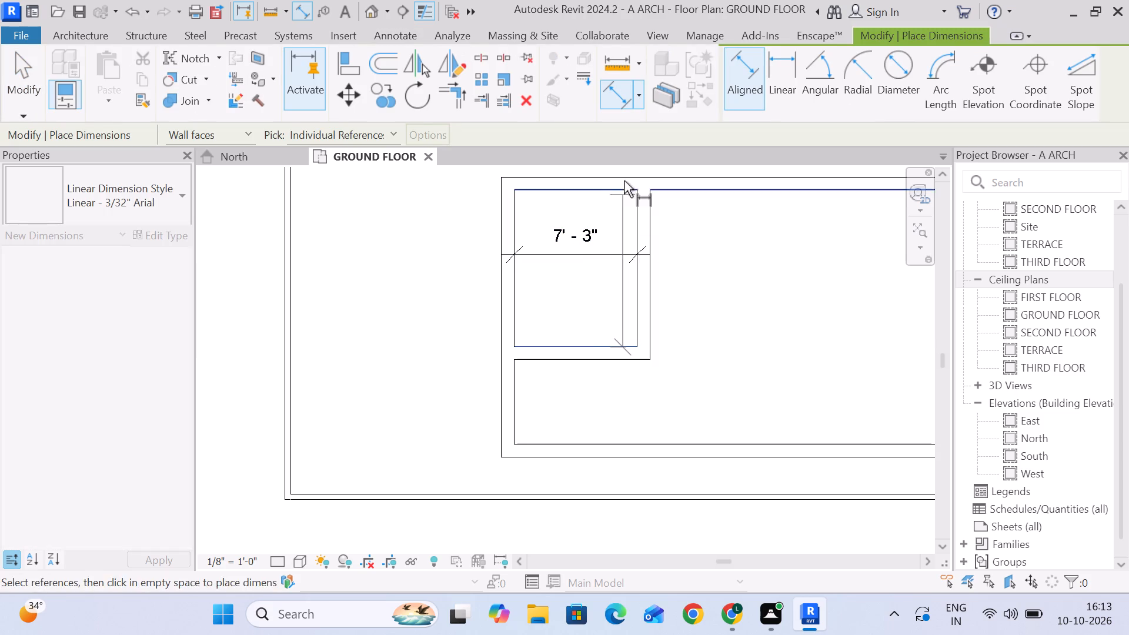
{"action": "left_click", "coordinate": [619, 190]}
{"action": "left_click", "coordinate": [620, 218]}
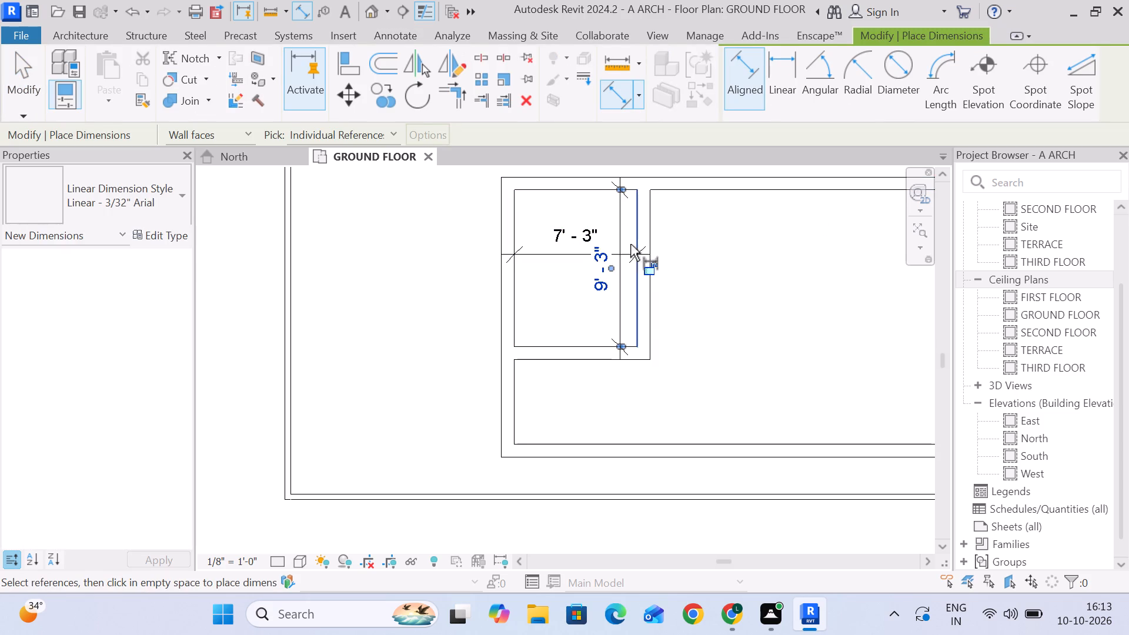
{"action": "key", "text": "Escape"}
{"action": "key", "text": "Escape"}
Move the northwest room's east wall by setting the room's clear width to 8'.
{"action": "left_click", "coordinate": [640, 293]}
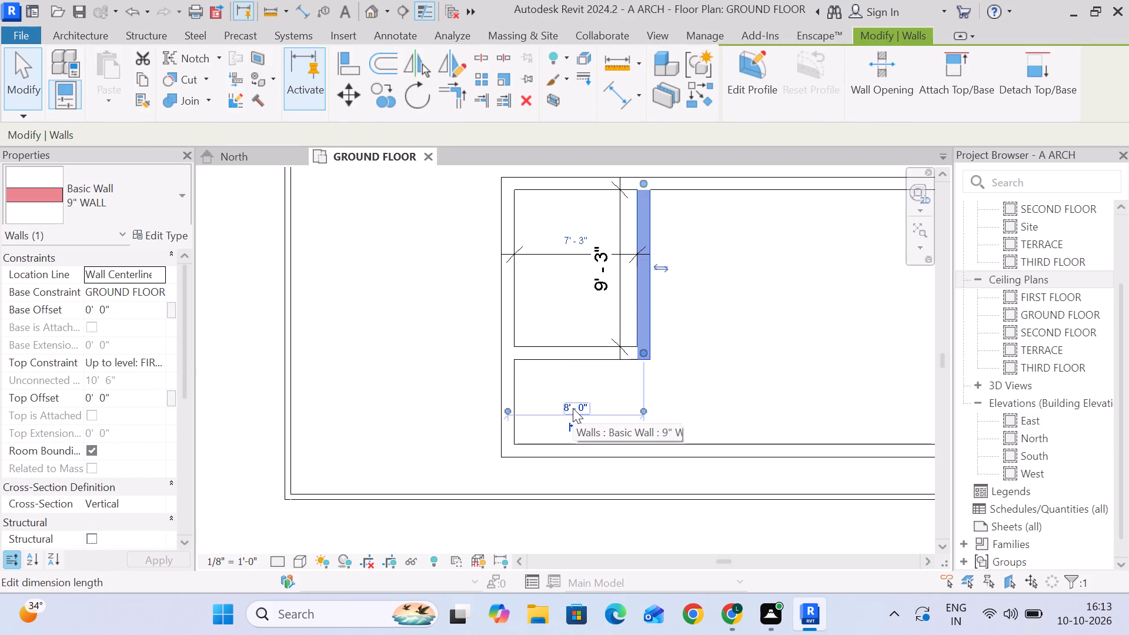
{"action": "scroll", "coordinate": [549, 407], "scroll_direction": "up", "scroll_amount": 3}
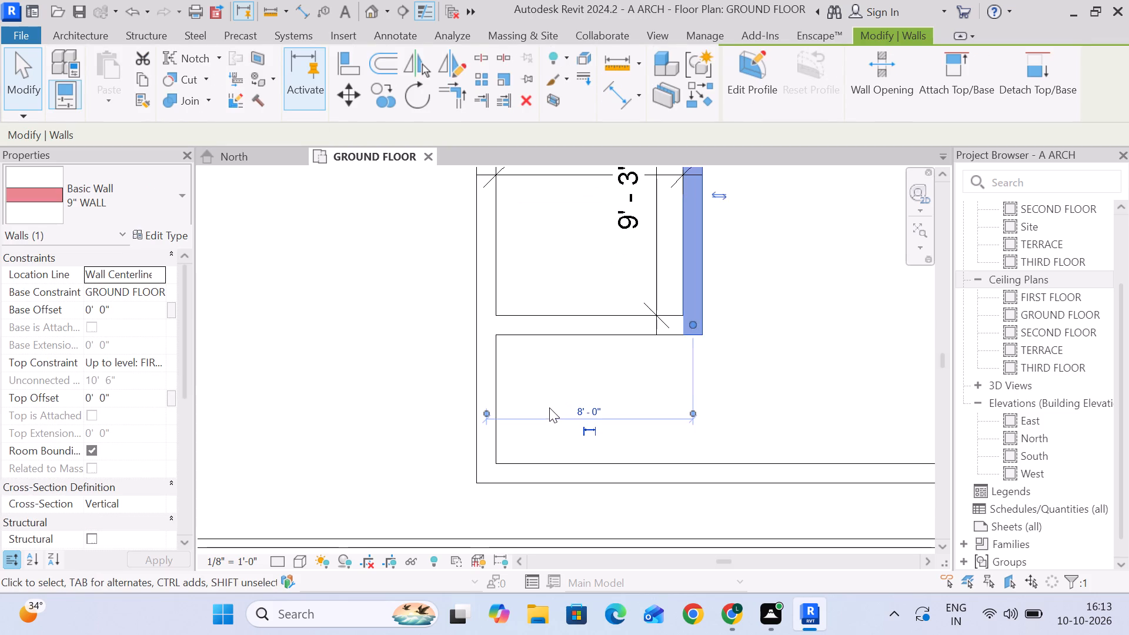
{"action": "scroll", "coordinate": [549, 407], "scroll_direction": "down", "scroll_amount": 2}
{"action": "key", "text": "Escape"}
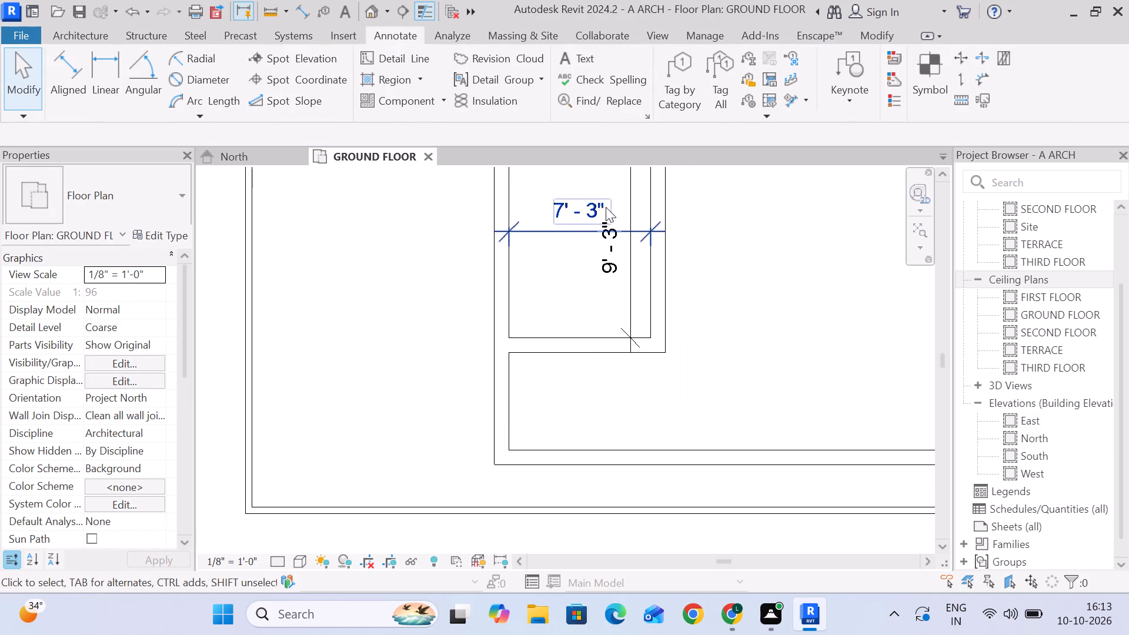
{"action": "left_click", "coordinate": [652, 203]}
{"action": "left_click", "coordinate": [585, 217]}
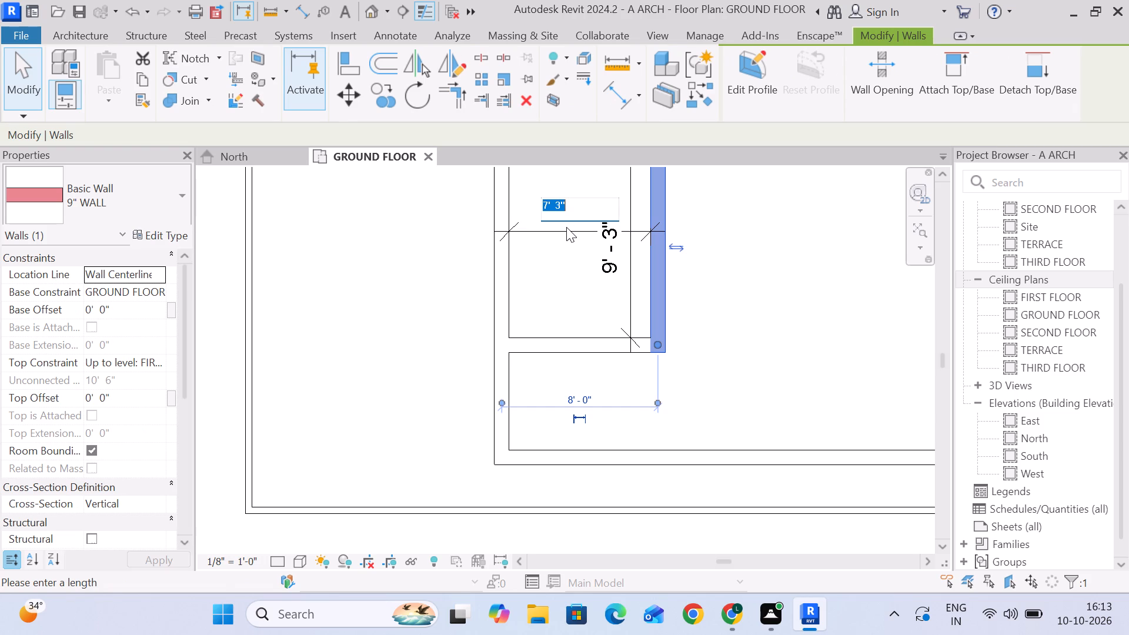
{"action": "key", "text": "8"}
{"action": "key", "text": "Return"}
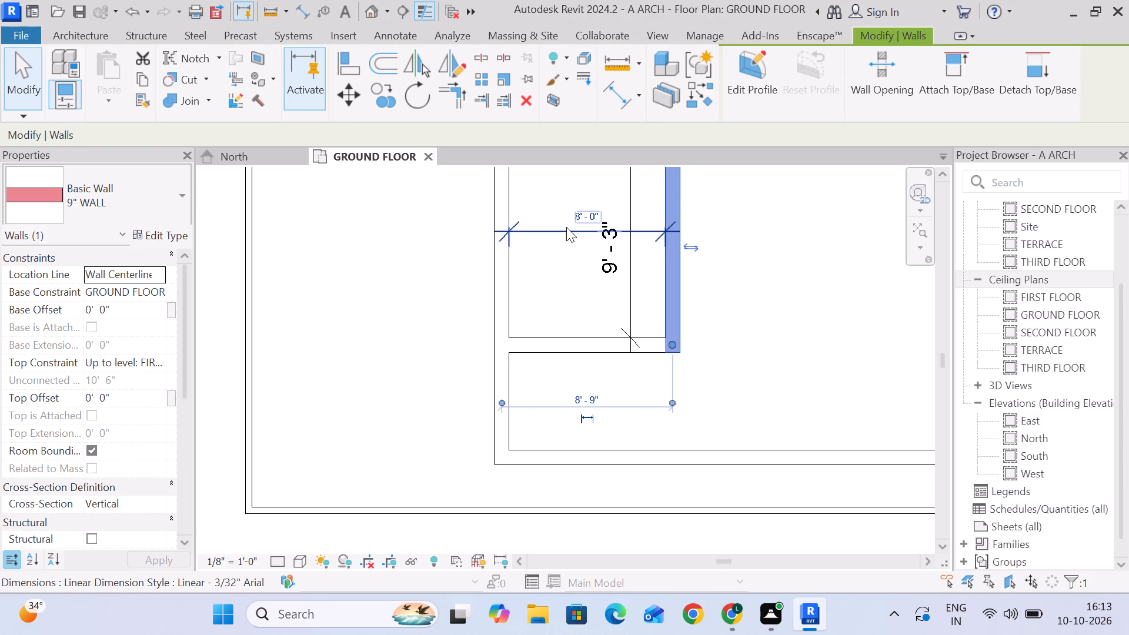
{"action": "left_click", "coordinate": [578, 282]}
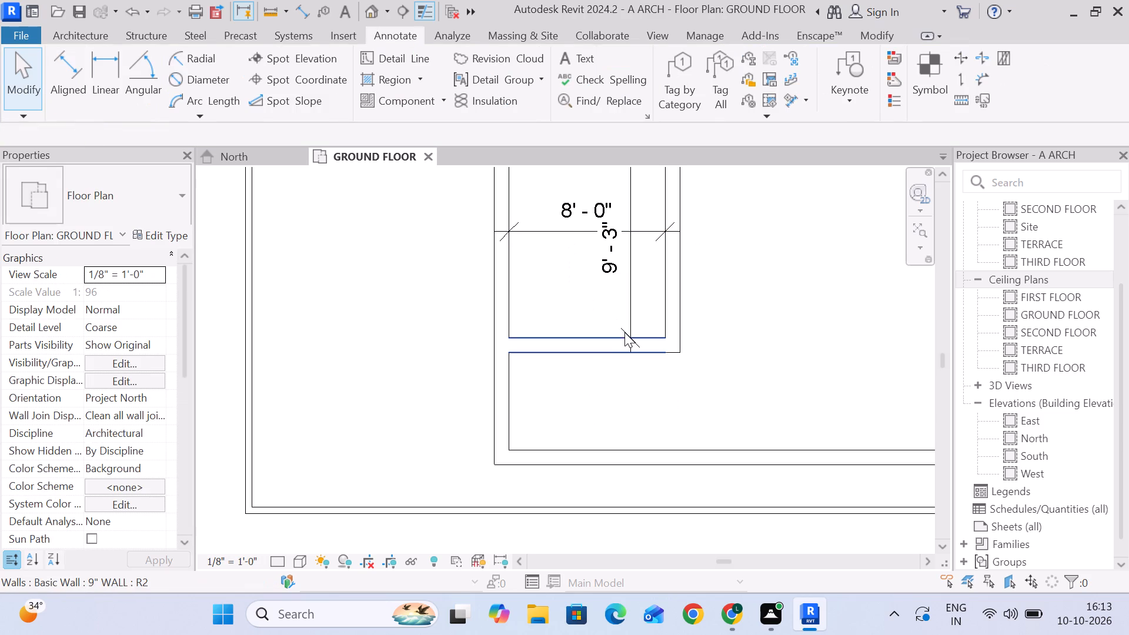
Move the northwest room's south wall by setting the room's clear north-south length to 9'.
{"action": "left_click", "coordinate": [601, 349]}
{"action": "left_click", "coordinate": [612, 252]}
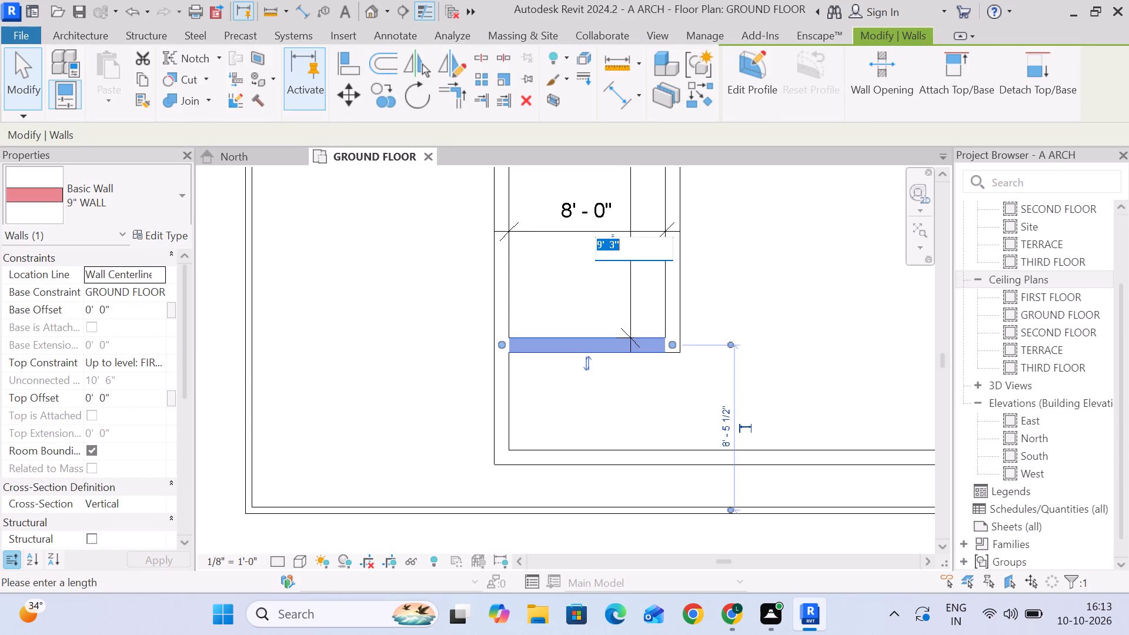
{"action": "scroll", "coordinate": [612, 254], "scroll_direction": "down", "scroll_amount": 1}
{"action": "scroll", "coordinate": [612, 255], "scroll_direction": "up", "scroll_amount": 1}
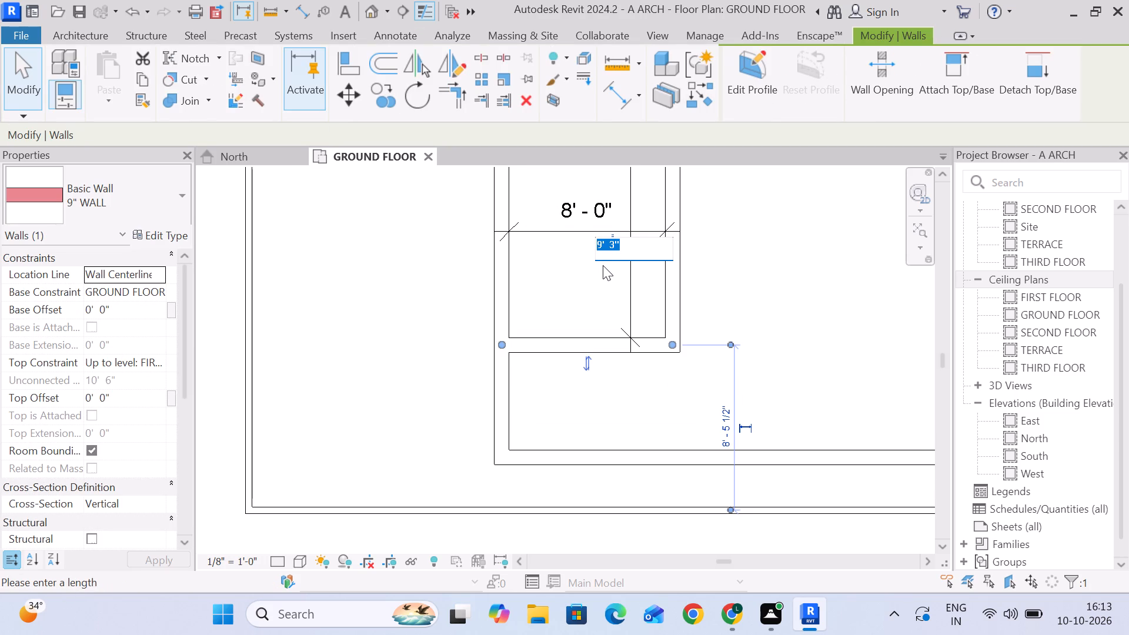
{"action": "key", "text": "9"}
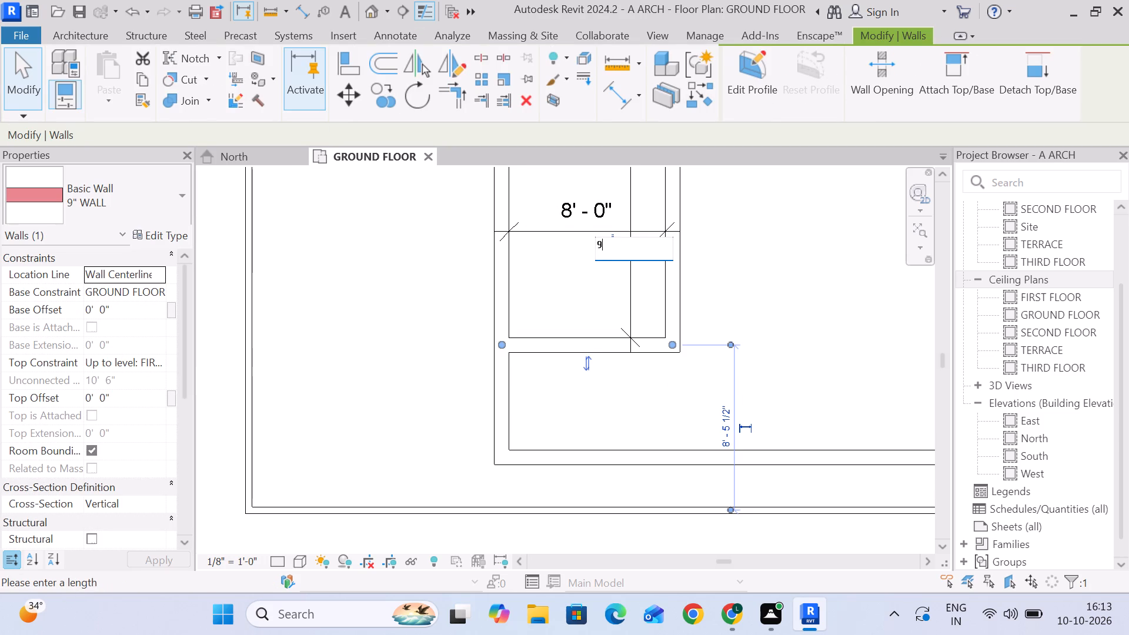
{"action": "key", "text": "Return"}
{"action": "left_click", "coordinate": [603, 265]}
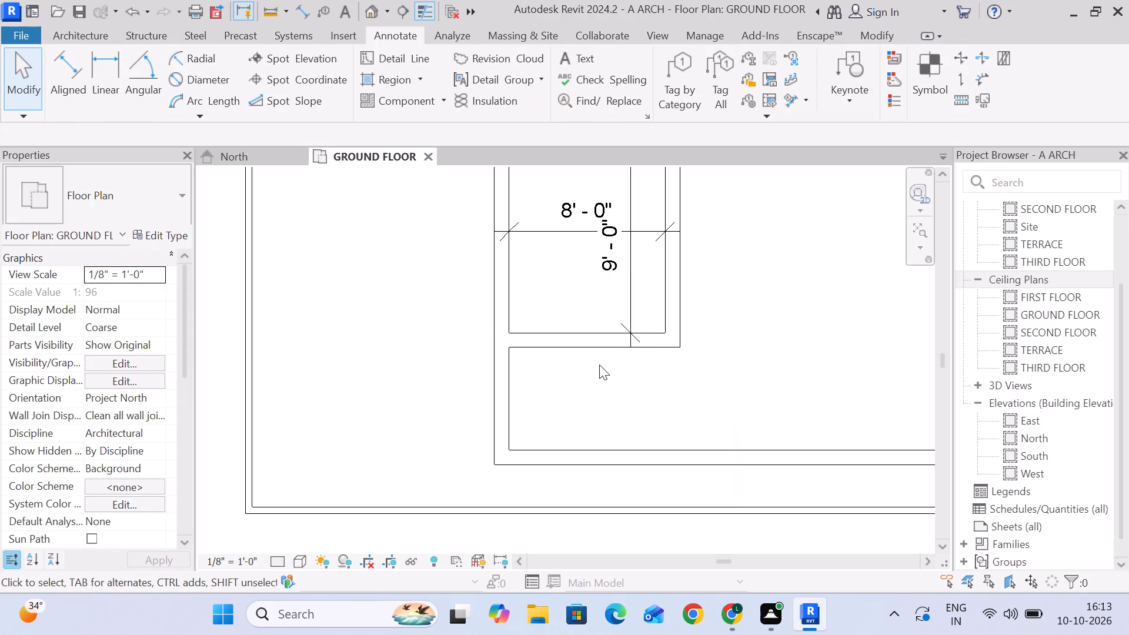
Dimension the clear gap between the northwest room's south wall and the south 9" wall with an Aligned dimension.
{"action": "left_click", "coordinate": [62, 68]}
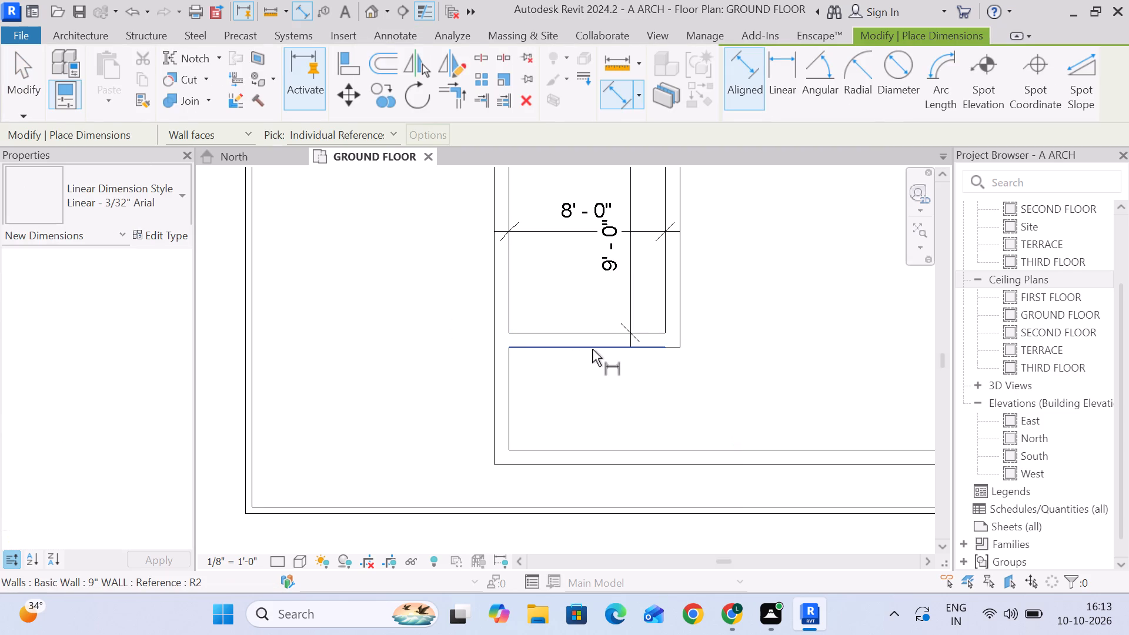
{"action": "left_click", "coordinate": [592, 349]}
{"action": "left_click", "coordinate": [591, 450]}
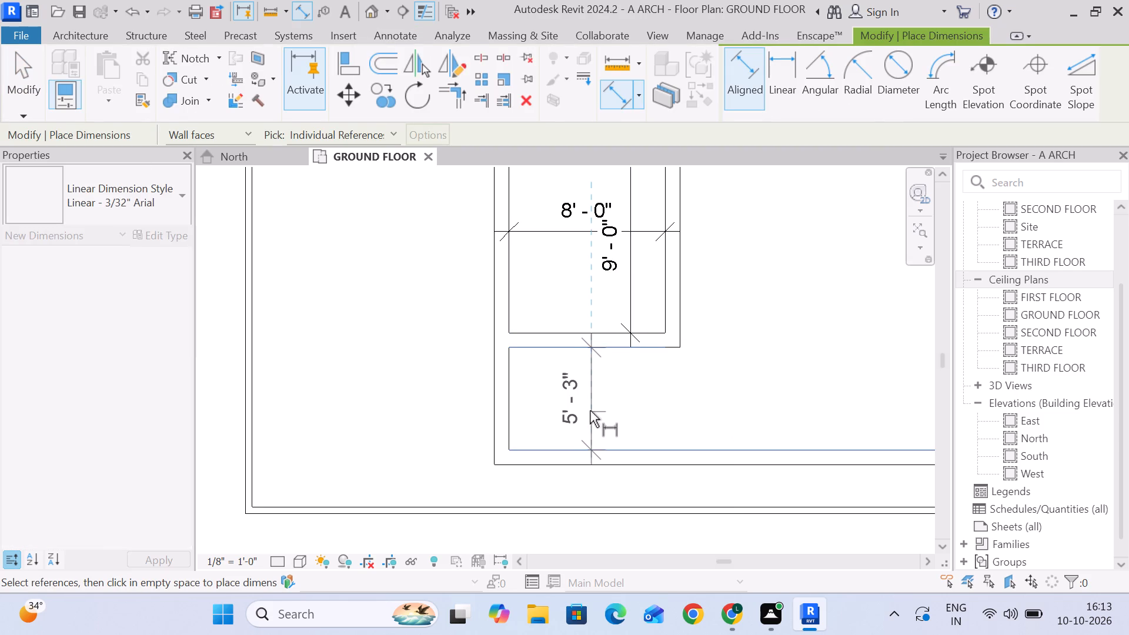
{"action": "left_click", "coordinate": [592, 406]}
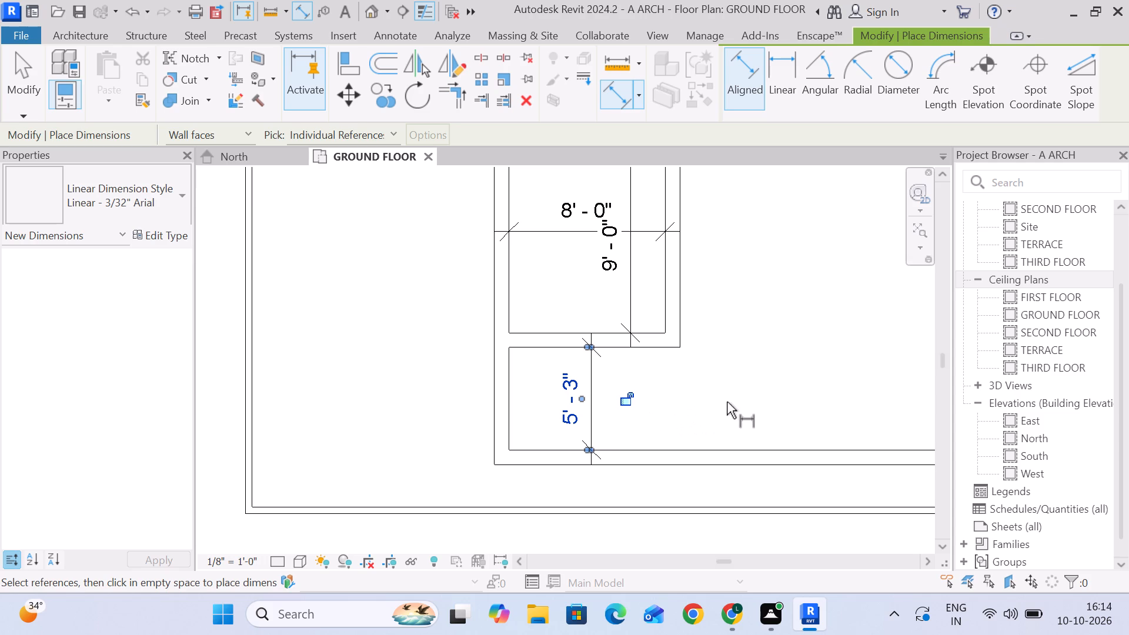
{"action": "scroll", "coordinate": [751, 399], "scroll_direction": "down", "scroll_amount": 3}
{"action": "scroll", "coordinate": [757, 390], "scroll_direction": "up", "scroll_amount": 2}
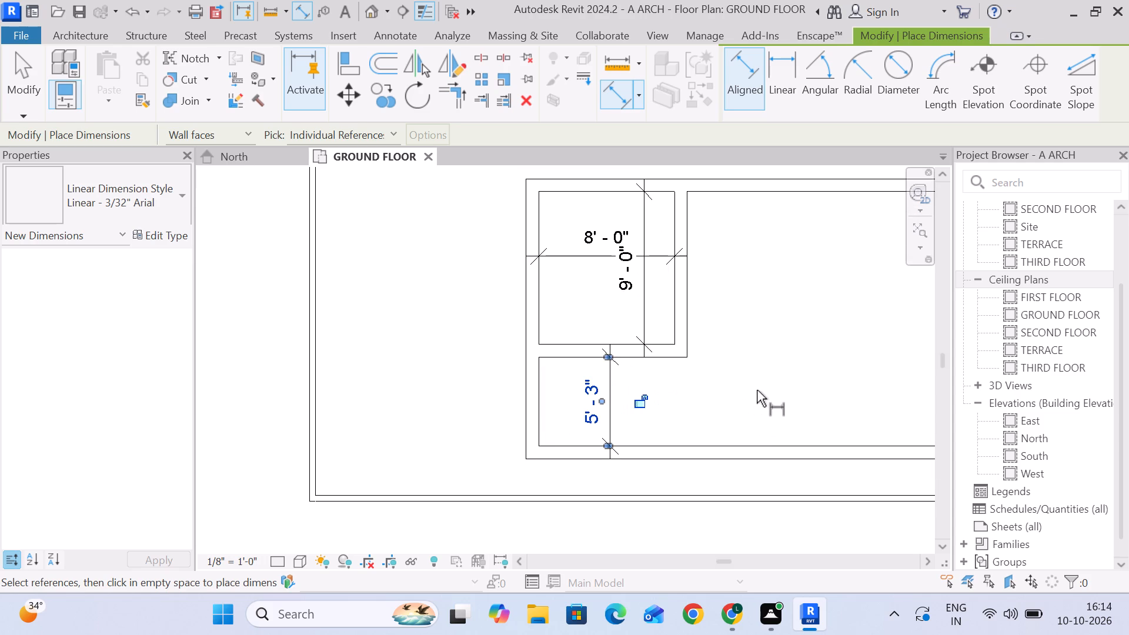
{"action": "key", "text": "Escape"}
{"action": "key", "text": "Escape"}
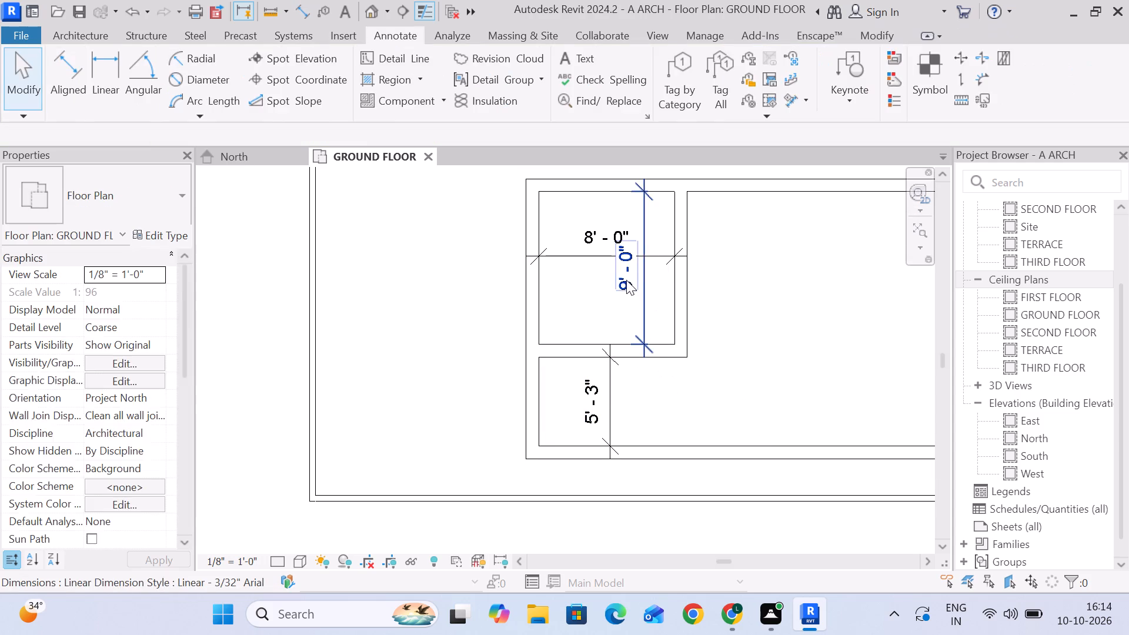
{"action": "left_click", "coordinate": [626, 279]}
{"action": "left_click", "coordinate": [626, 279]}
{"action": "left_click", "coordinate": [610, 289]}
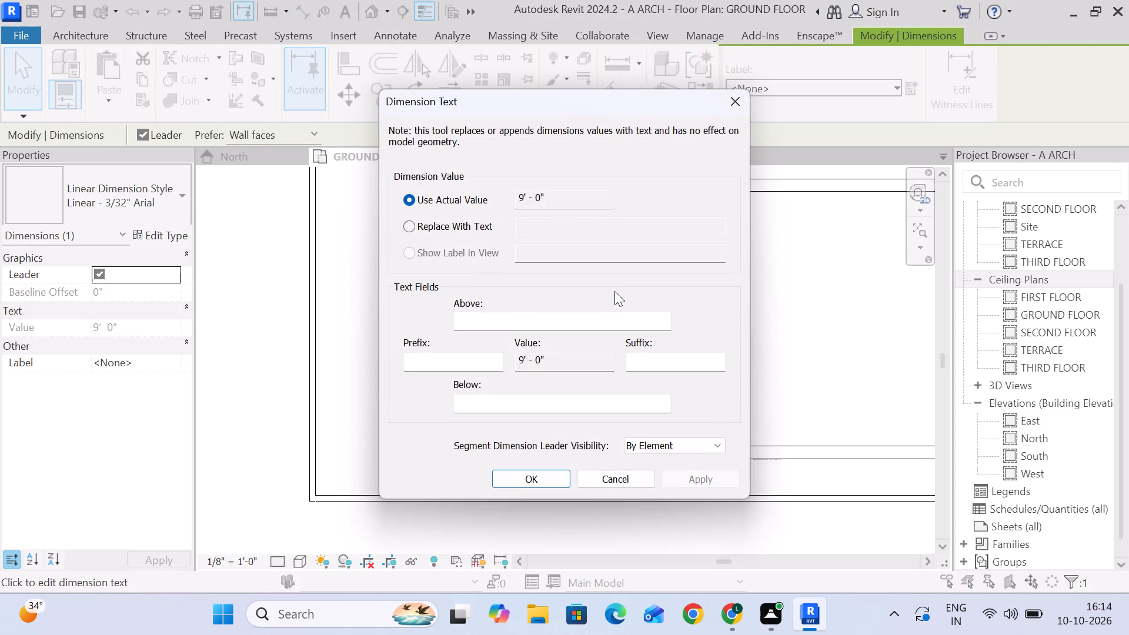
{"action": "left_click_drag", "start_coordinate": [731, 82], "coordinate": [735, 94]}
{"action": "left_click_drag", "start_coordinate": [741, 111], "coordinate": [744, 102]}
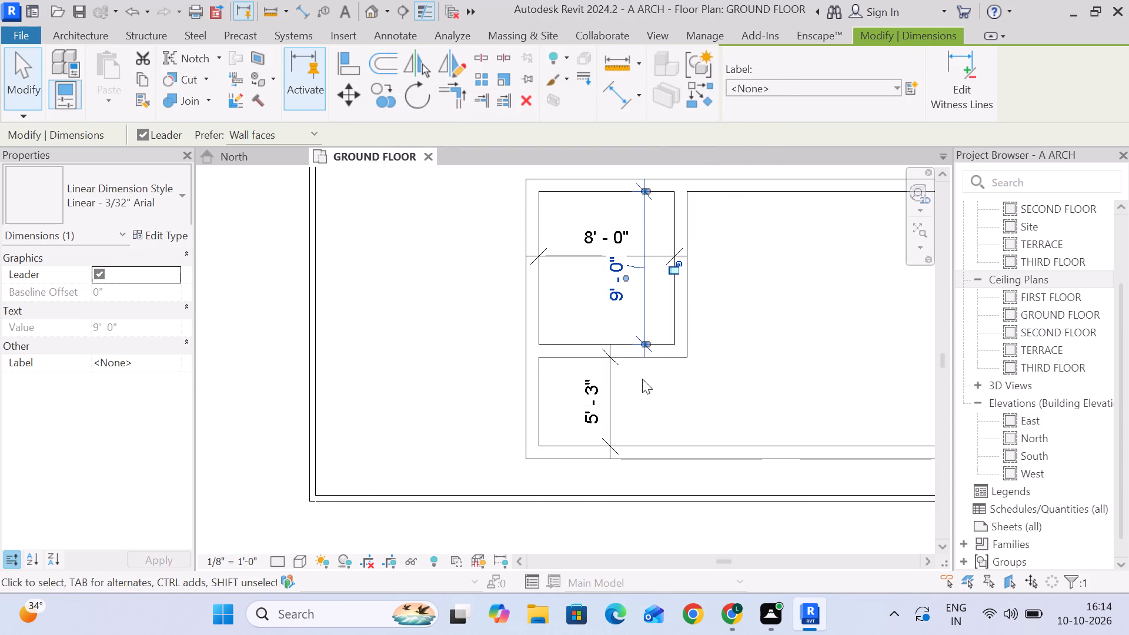
Move the northwest room's south wall by setting the room's clear north-south length to 9' 3".
{"action": "left_click", "coordinate": [628, 358]}
{"action": "left_click", "coordinate": [617, 275]}
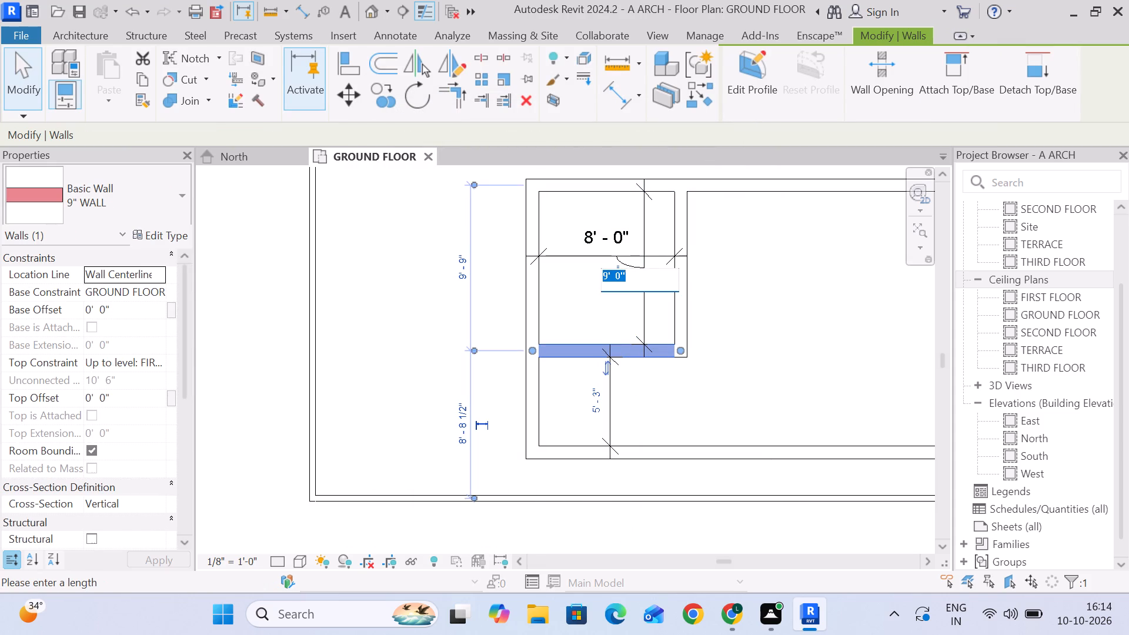
{"action": "type", "text": "9'"}
{"action": "key", "text": "3"}
{"action": "key", "text": "shift+quotedbl"}
{"action": "key", "text": "Return"}
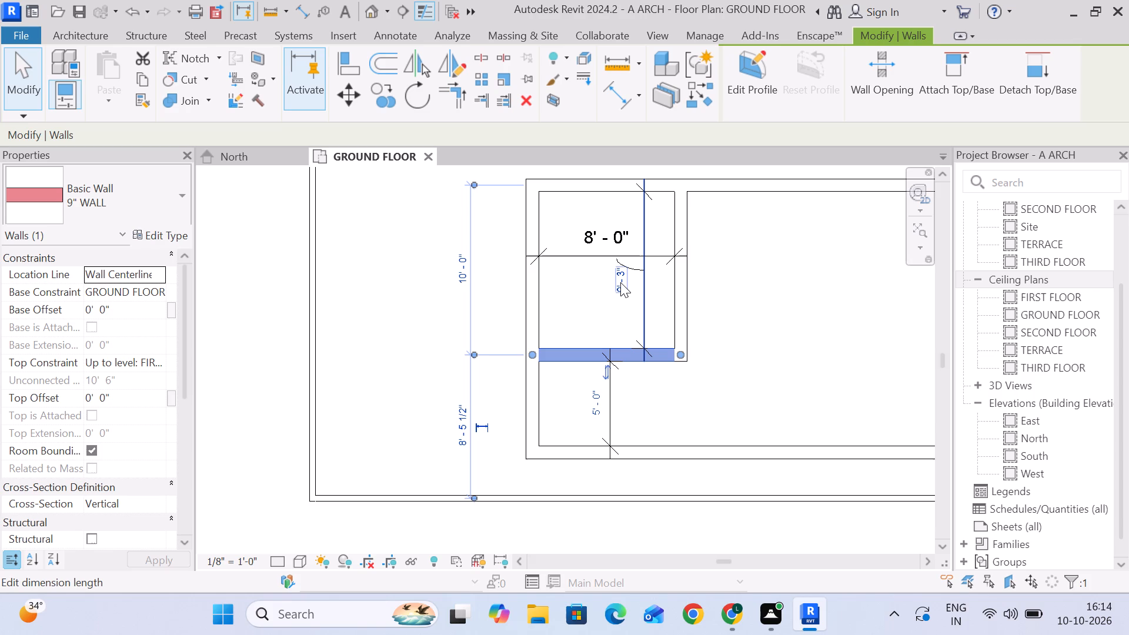
{"action": "left_click", "coordinate": [664, 427]}
Change the northwest room's east and south walls to the 4" WALL type.
{"action": "scroll", "coordinate": [654, 424], "scroll_direction": "down", "scroll_amount": 2}
{"action": "scroll", "coordinate": [630, 395], "scroll_direction": "up", "scroll_amount": 3}
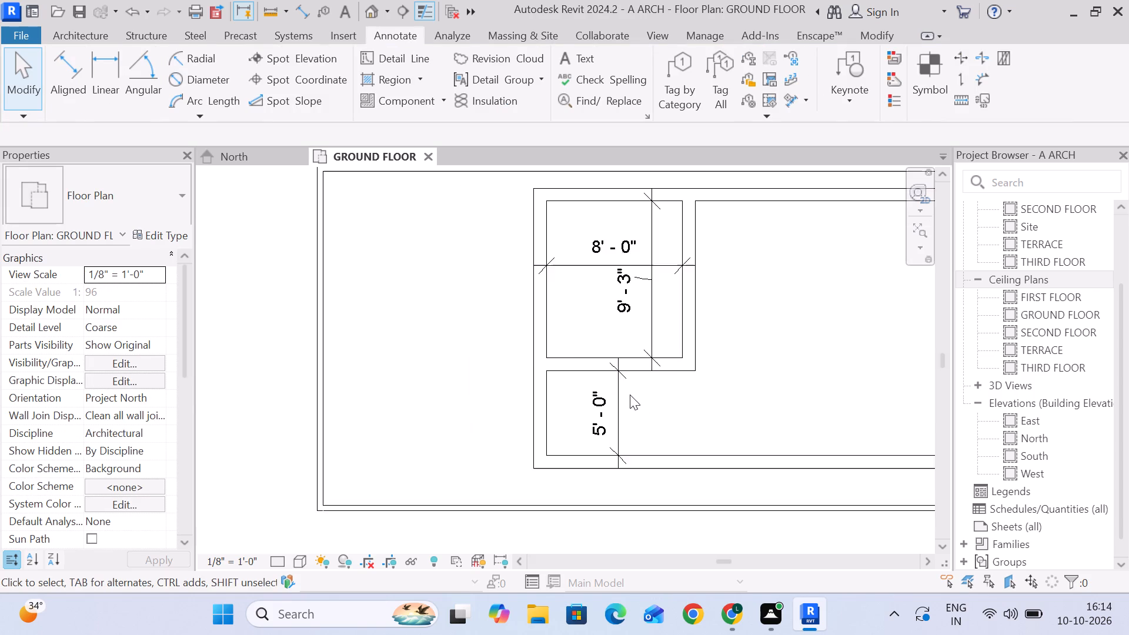
{"action": "left_click", "coordinate": [706, 296]}
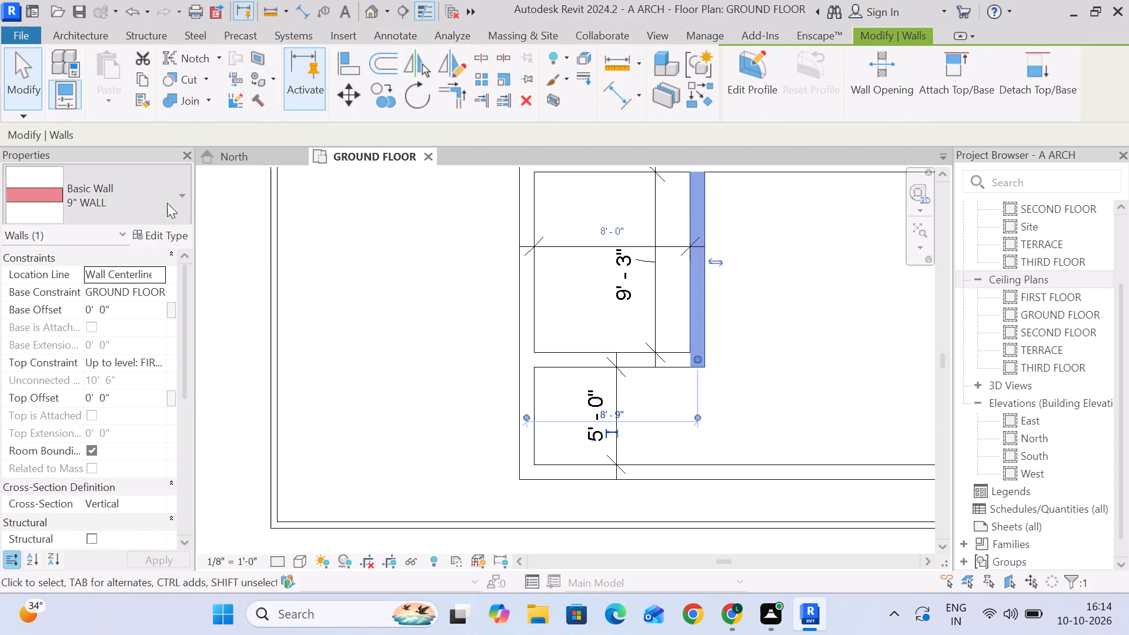
{"action": "left_click", "coordinate": [167, 203]}
{"action": "scroll", "coordinate": [115, 340], "scroll_direction": "up", "scroll_amount": 6}
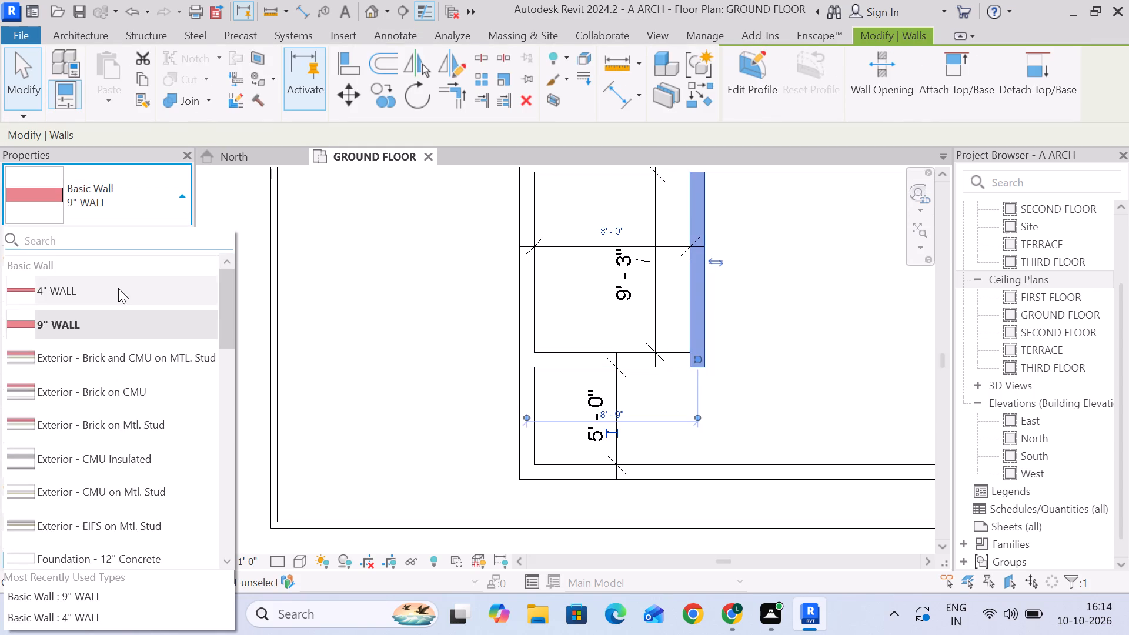
{"action": "left_click", "coordinate": [118, 288]}
{"action": "left_click", "coordinate": [587, 372]}
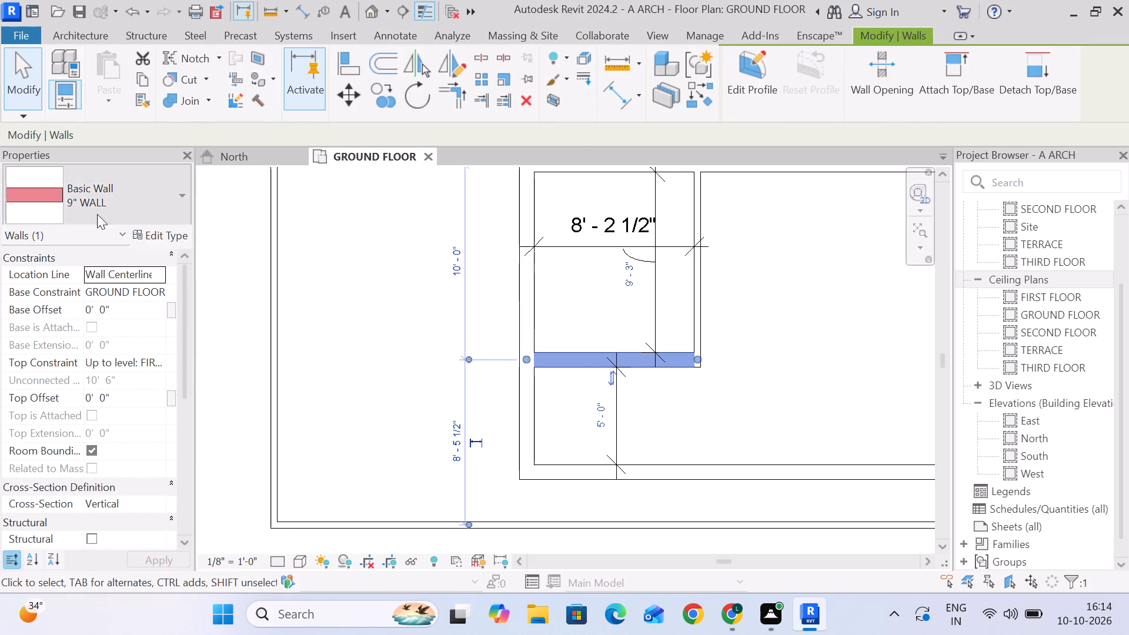
{"action": "left_click", "coordinate": [132, 212]}
{"action": "scroll", "coordinate": [86, 317], "scroll_direction": "up", "scroll_amount": 6}
{"action": "left_click", "coordinate": [89, 300]}
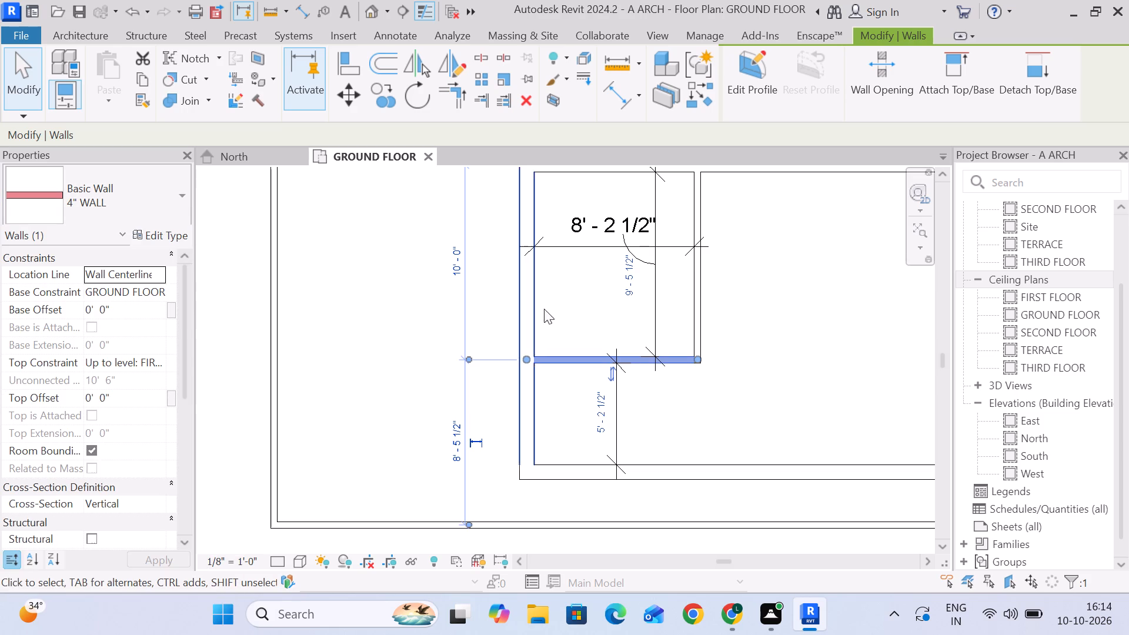
{"action": "left_click", "coordinate": [766, 344]}
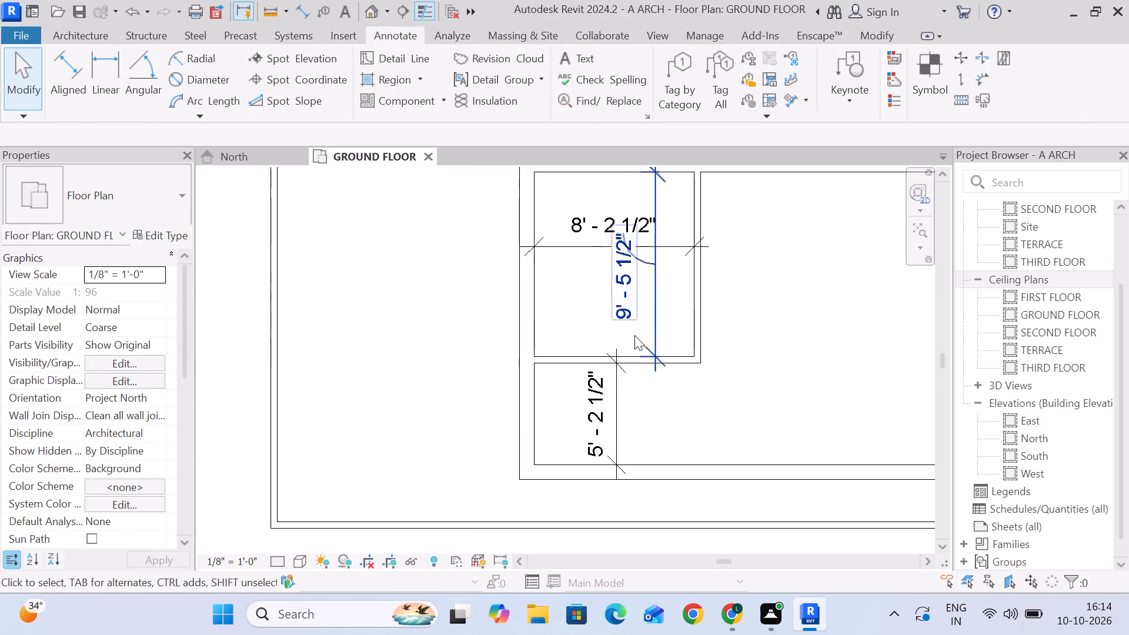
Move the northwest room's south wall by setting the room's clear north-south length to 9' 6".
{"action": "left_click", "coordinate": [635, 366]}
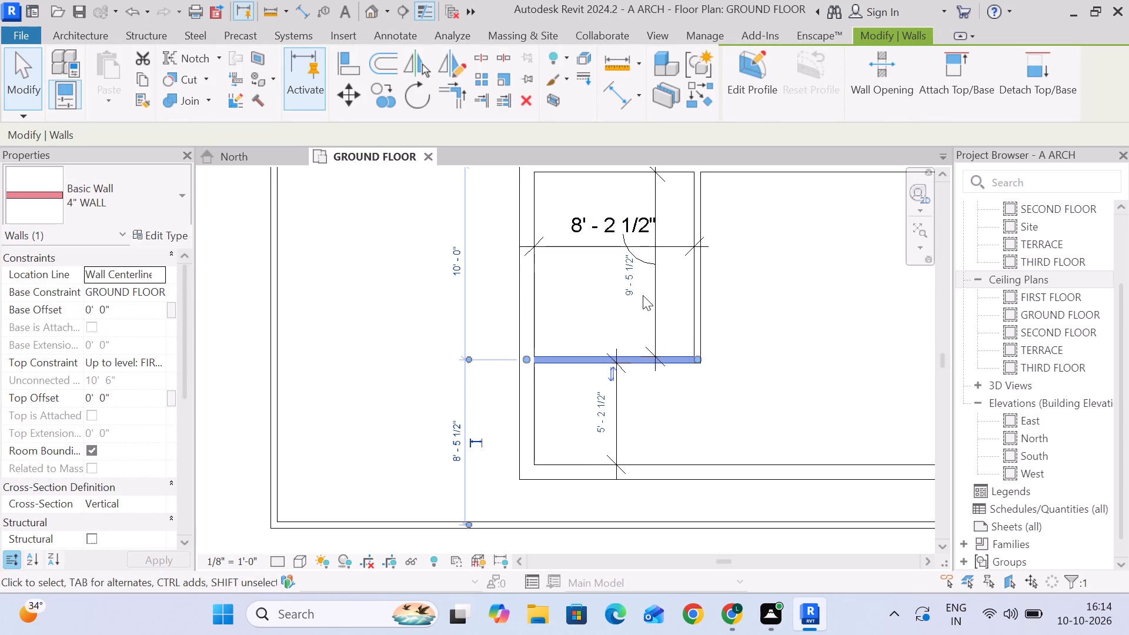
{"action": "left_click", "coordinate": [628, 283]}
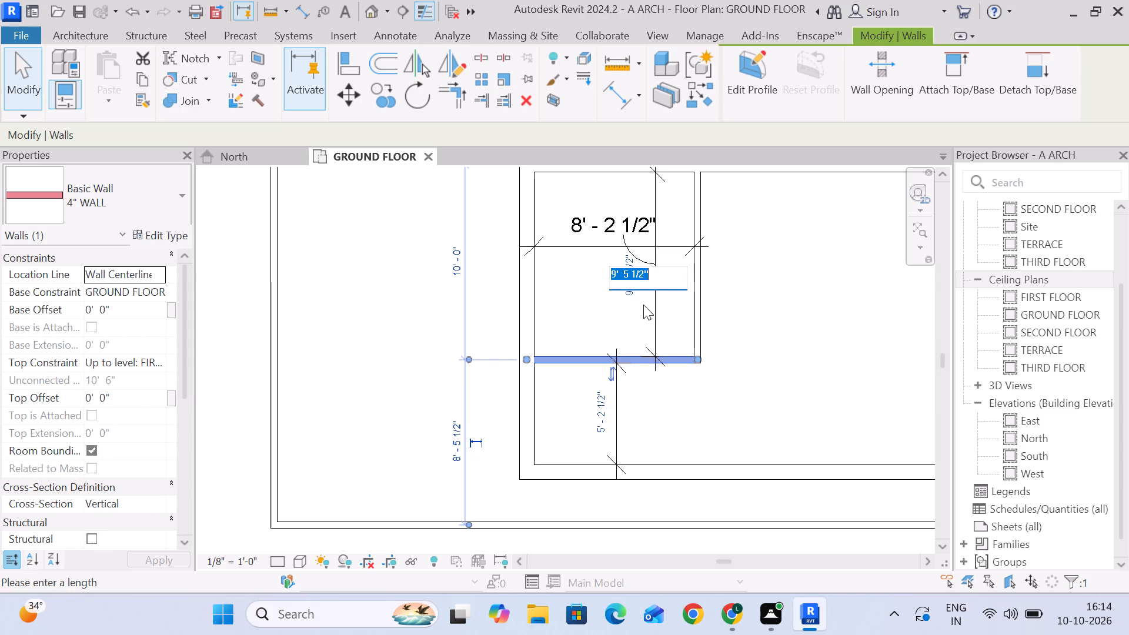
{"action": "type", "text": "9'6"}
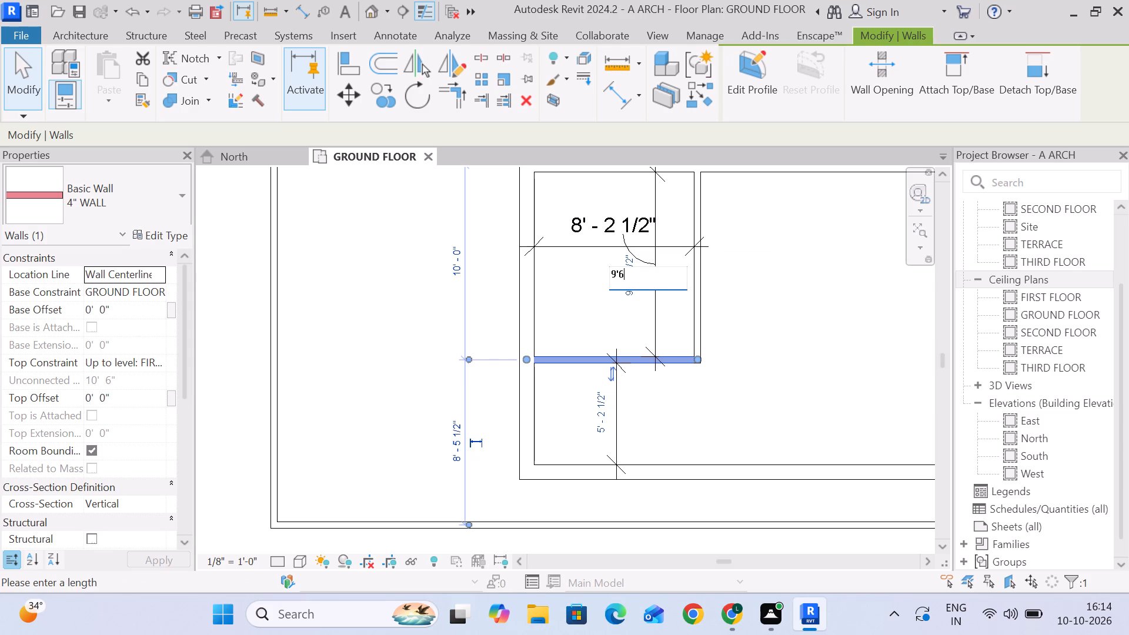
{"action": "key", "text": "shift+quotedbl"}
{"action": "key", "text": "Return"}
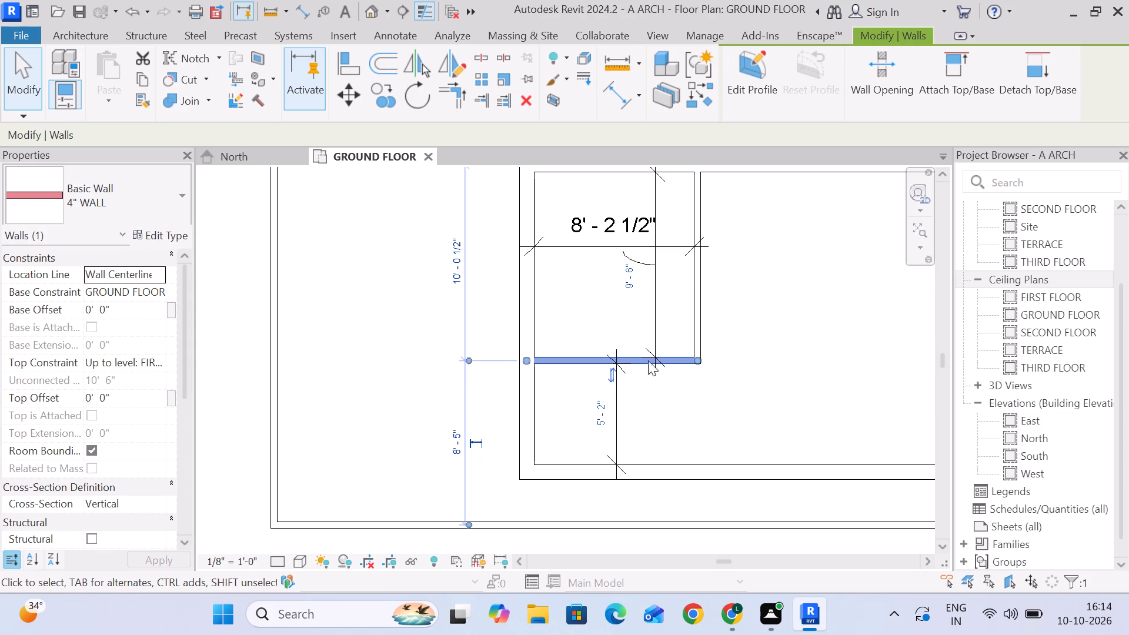
Set the clear gap between the northwest room's south wall and the south 9" wall to 5'.
{"action": "left_click", "coordinate": [602, 413]}
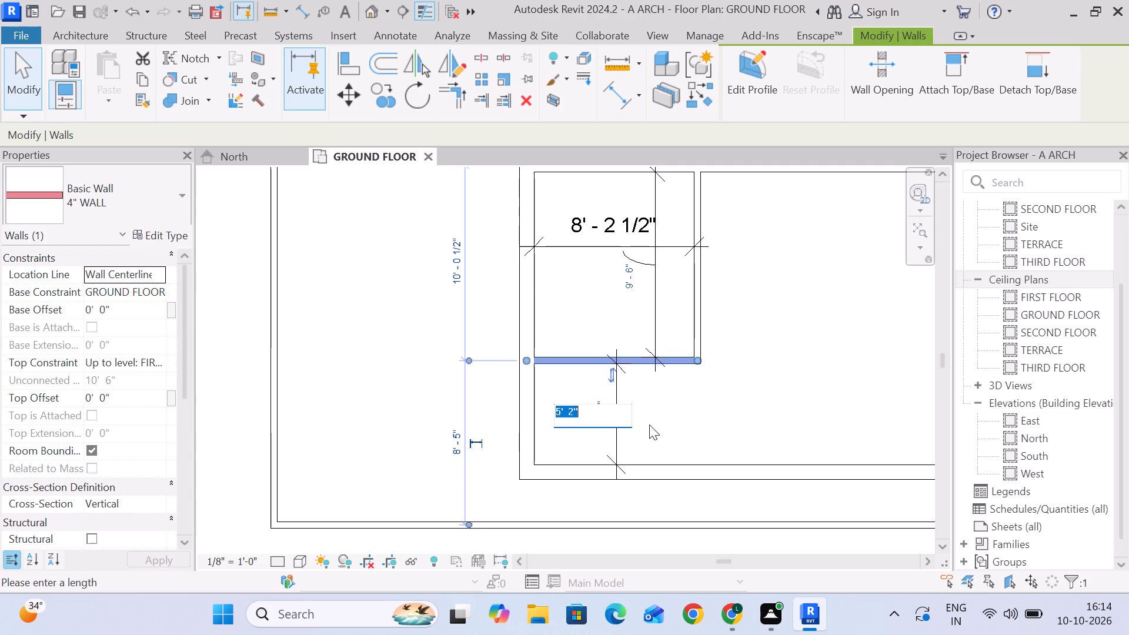
{"action": "type", "text": "5'"}
{"action": "key", "text": "Return"}
{"action": "left_click", "coordinate": [673, 428]}
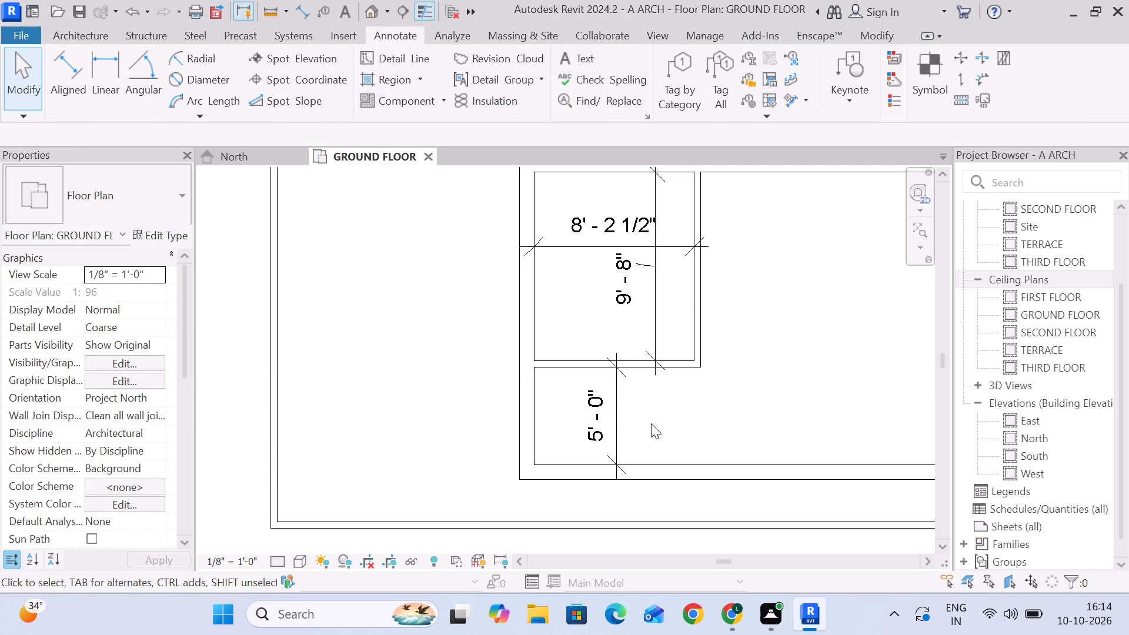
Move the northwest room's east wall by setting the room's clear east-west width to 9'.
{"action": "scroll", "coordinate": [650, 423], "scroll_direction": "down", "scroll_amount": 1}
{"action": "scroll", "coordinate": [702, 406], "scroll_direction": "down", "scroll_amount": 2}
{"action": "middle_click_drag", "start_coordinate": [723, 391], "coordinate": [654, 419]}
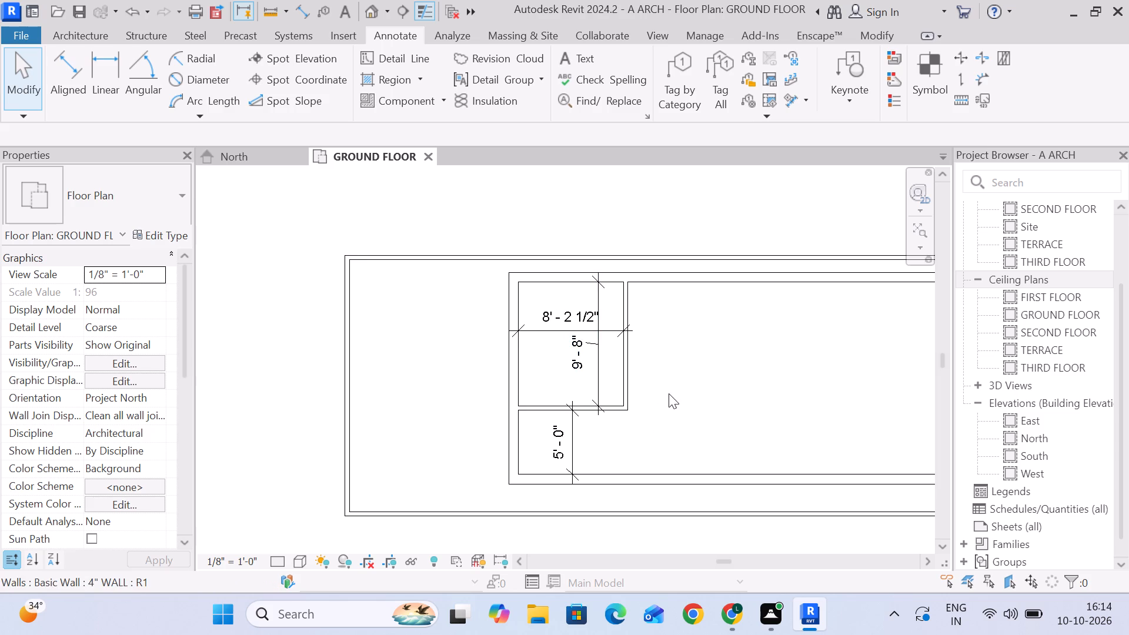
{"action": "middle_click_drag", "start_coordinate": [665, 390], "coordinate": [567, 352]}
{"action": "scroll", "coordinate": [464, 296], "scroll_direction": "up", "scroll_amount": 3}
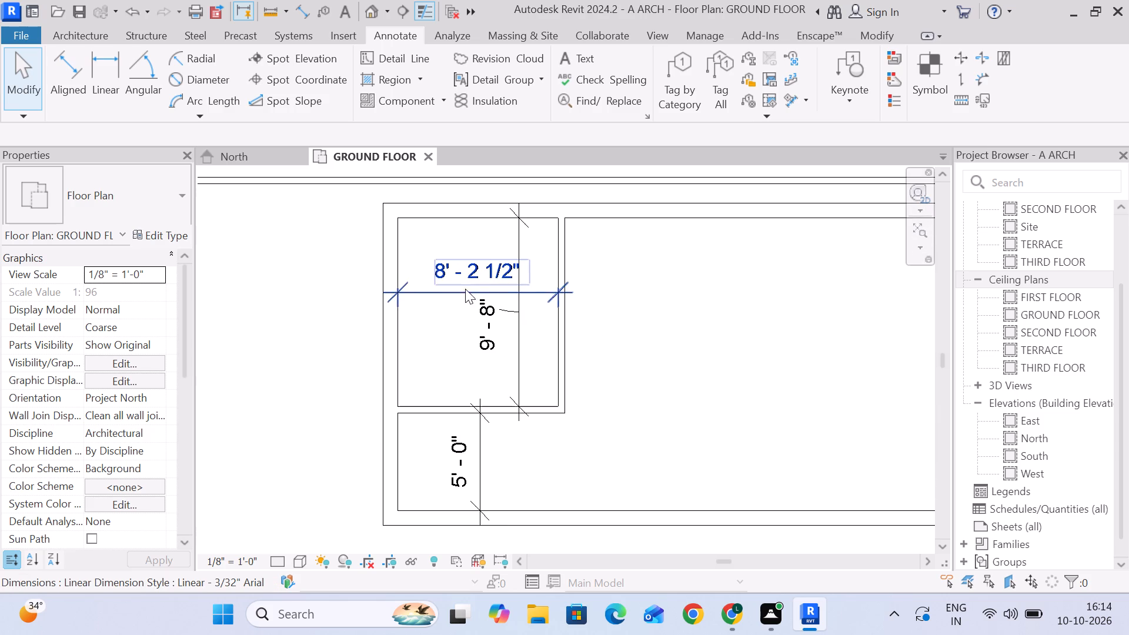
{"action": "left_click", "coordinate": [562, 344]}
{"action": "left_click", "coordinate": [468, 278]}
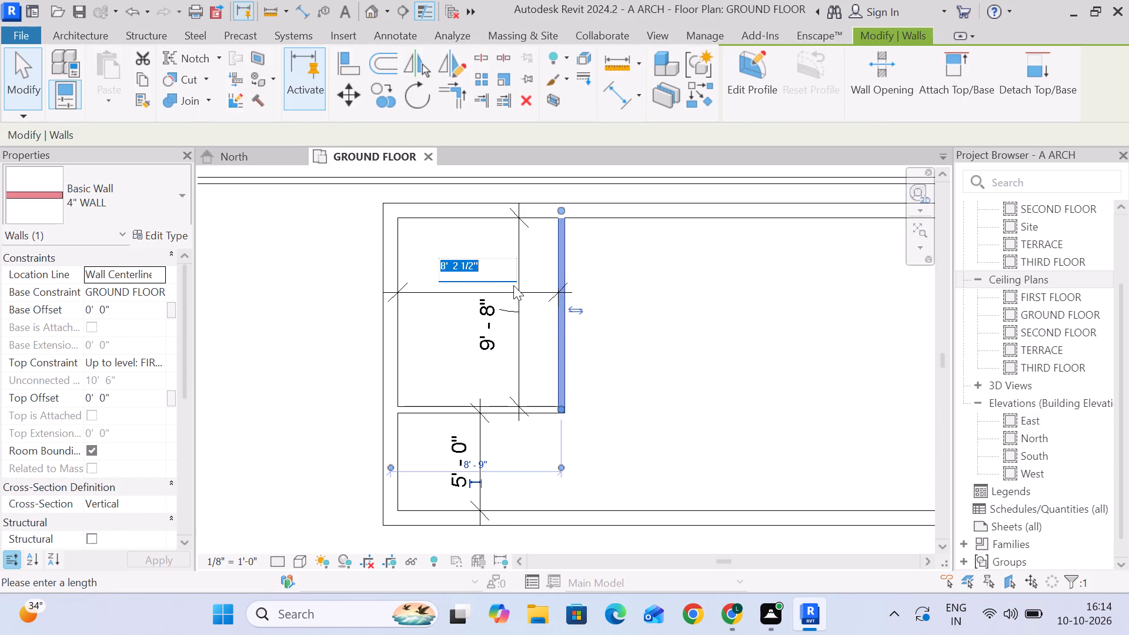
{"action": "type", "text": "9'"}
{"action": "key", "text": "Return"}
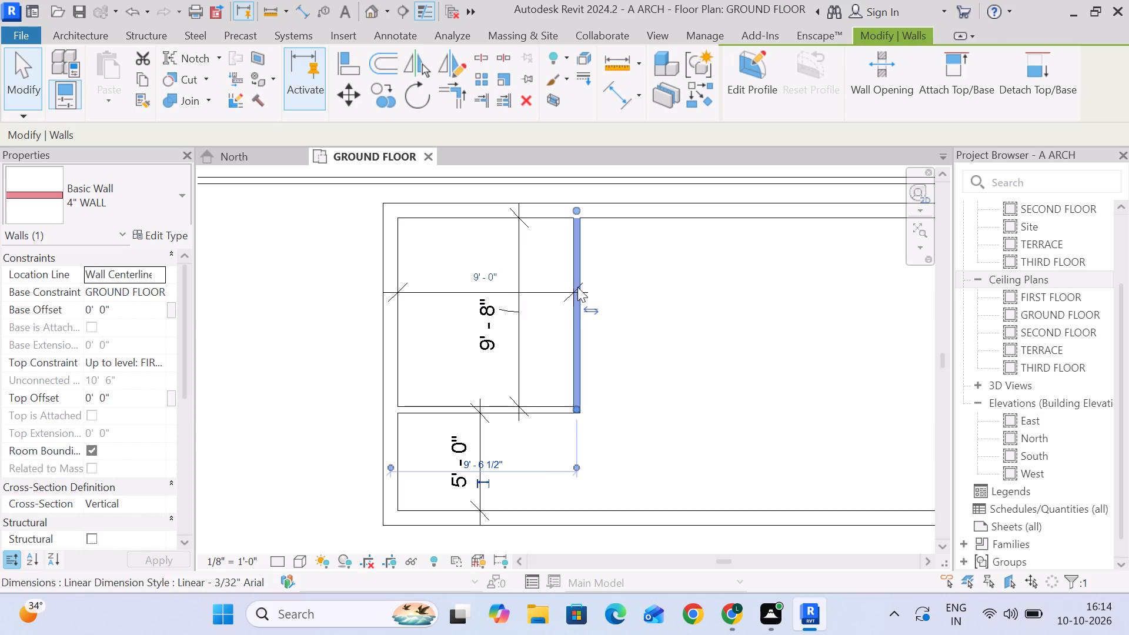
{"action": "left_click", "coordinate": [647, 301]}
Move the northwest room's east wall by setting the room's clear east-west width to 8'.
{"action": "scroll", "coordinate": [754, 420], "scroll_direction": "down", "scroll_amount": 4}
{"action": "middle_click_drag", "start_coordinate": [753, 425], "coordinate": [524, 376]}
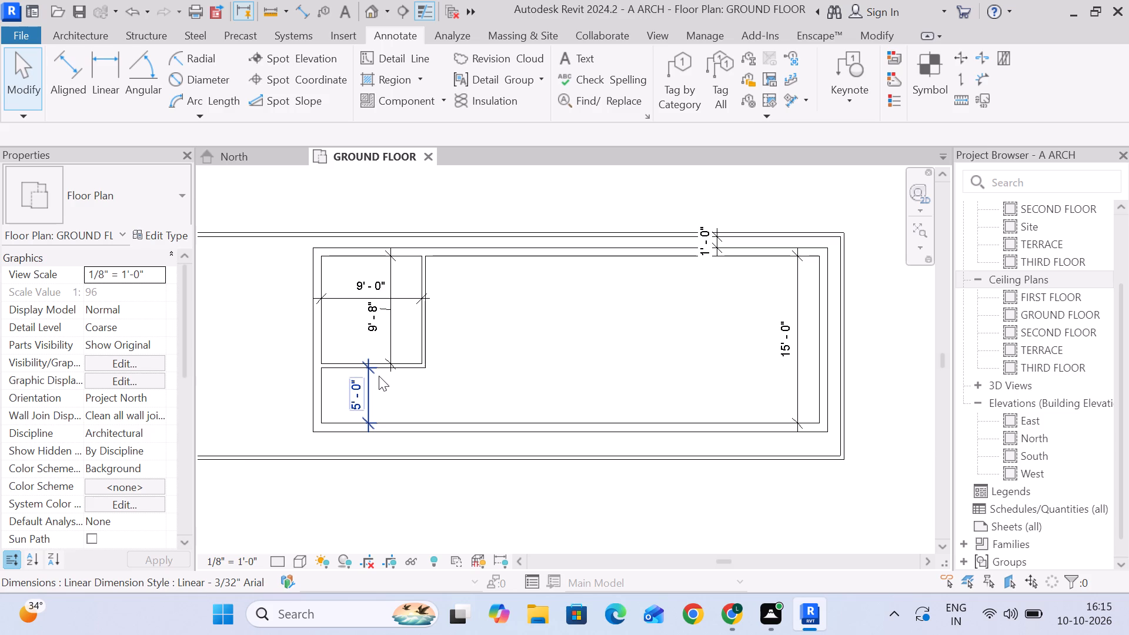
{"action": "scroll", "coordinate": [425, 366], "scroll_direction": "up", "scroll_amount": 1}
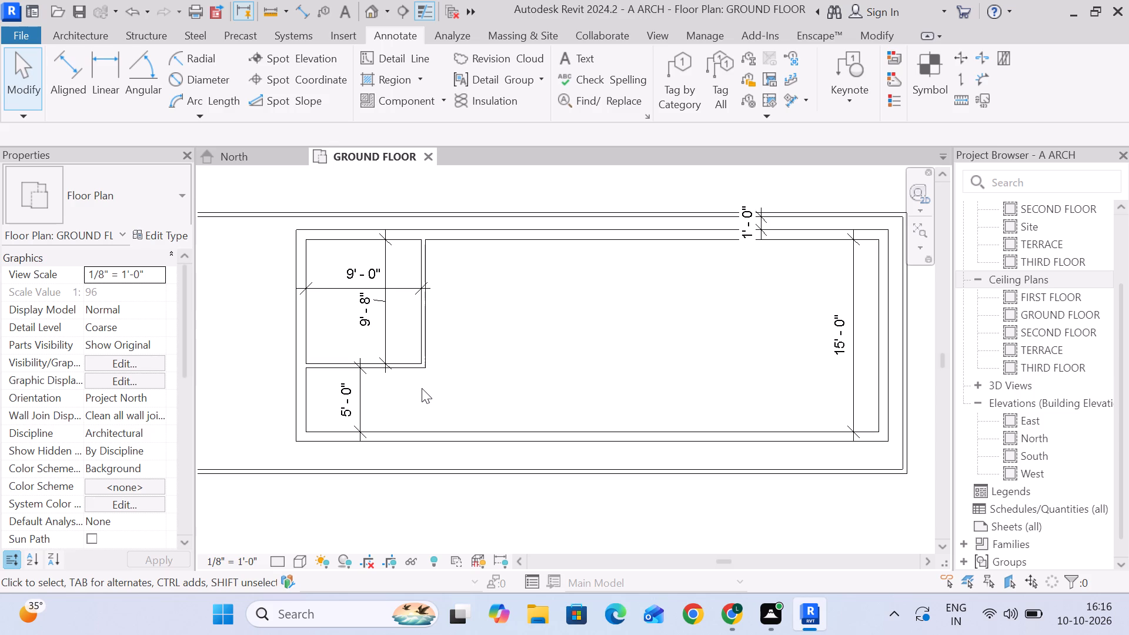
{"action": "left_click", "coordinate": [358, 268]}
{"action": "left_click", "coordinate": [358, 272]}
{"action": "left_click", "coordinate": [571, 326]}
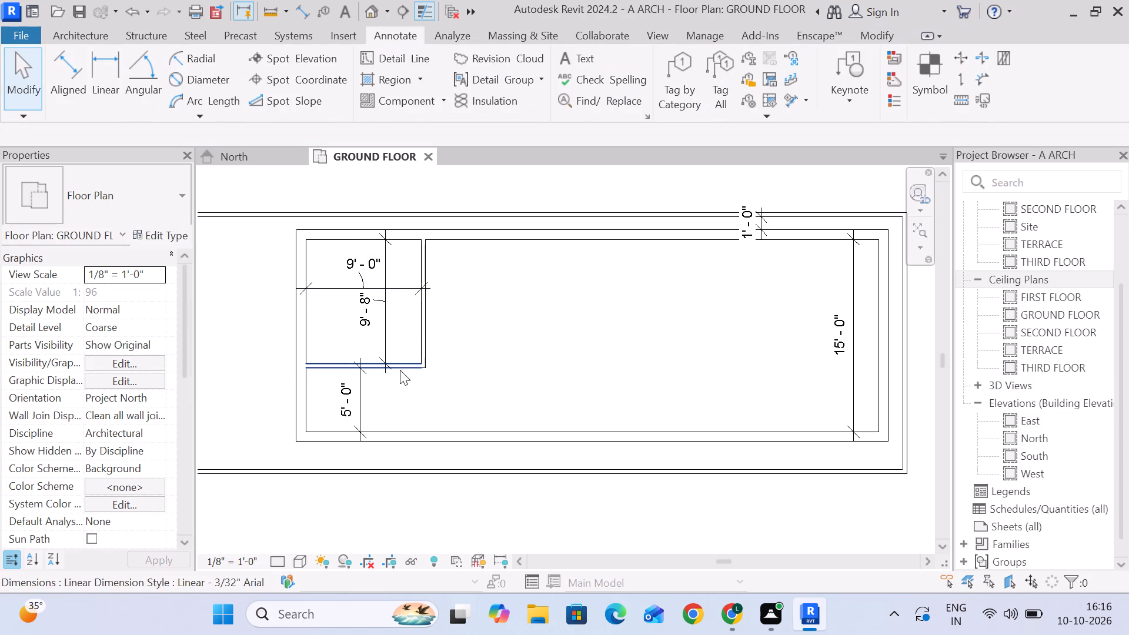
{"action": "left_click", "coordinate": [425, 329]}
{"action": "left_click", "coordinate": [493, 332]}
{"action": "left_click", "coordinate": [426, 322]}
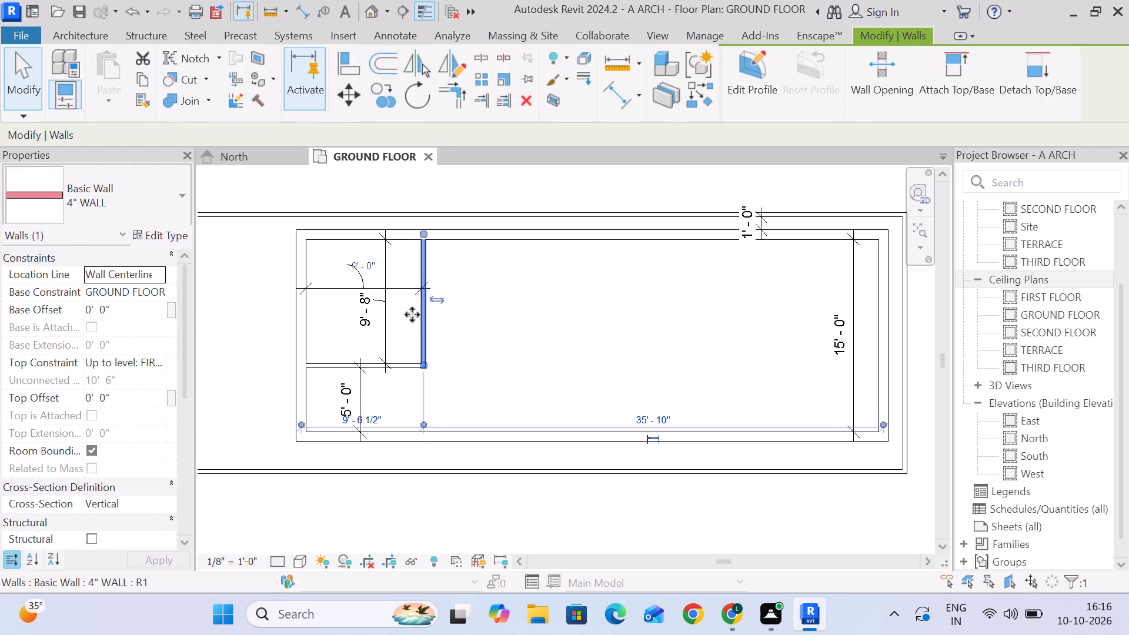
{"action": "left_click", "coordinate": [345, 260]}
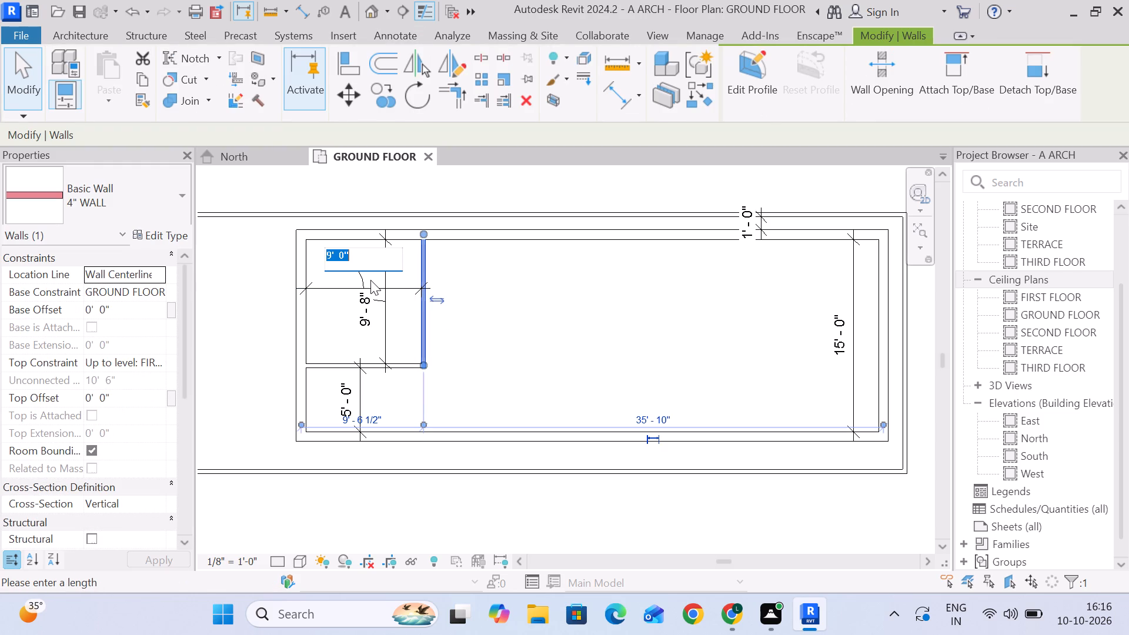
{"action": "key", "text": "Return"}
{"action": "left_click", "coordinate": [366, 264]}
{"action": "key", "text": "8"}
{"action": "key", "text": "Return"}
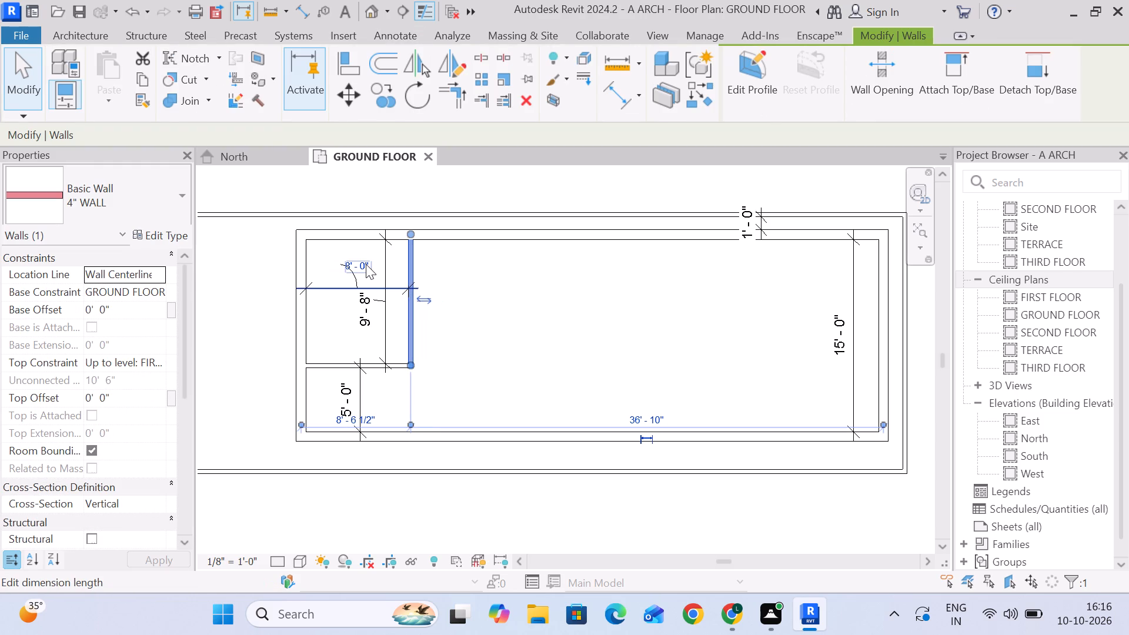
{"action": "left_click", "coordinate": [499, 302]}
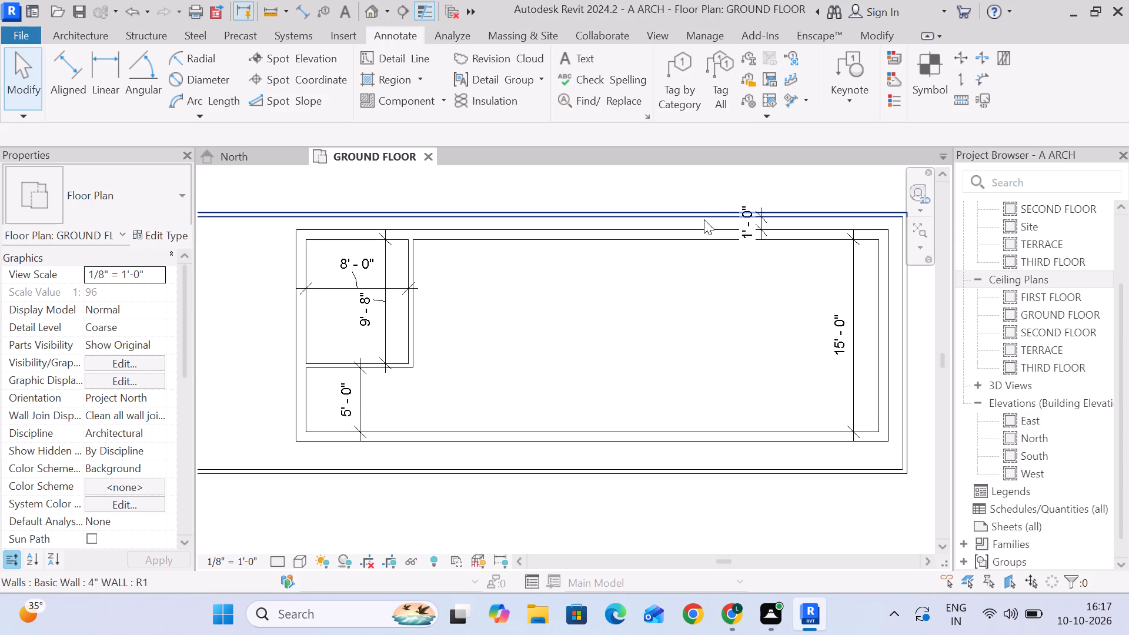
Draw a north-south 4" WALL partition across the inner enclosure, about 12' from the east 9" wall's centerline.
{"action": "left_click", "coordinate": [81, 36]}
{"action": "left_click", "coordinate": [66, 68]}
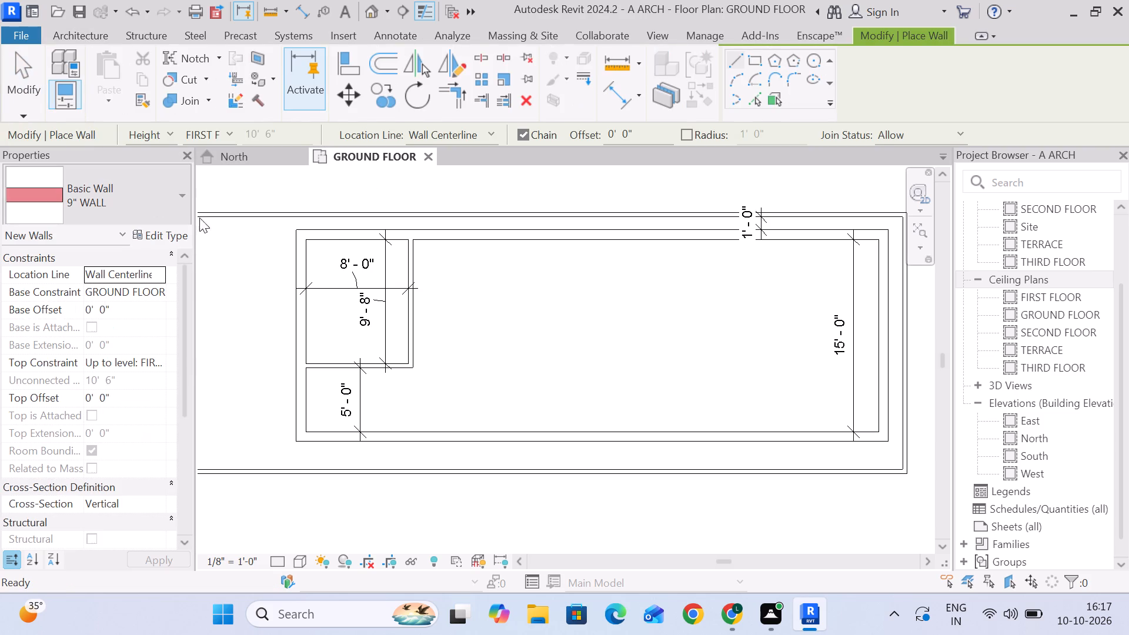
{"action": "left_click", "coordinate": [110, 182]}
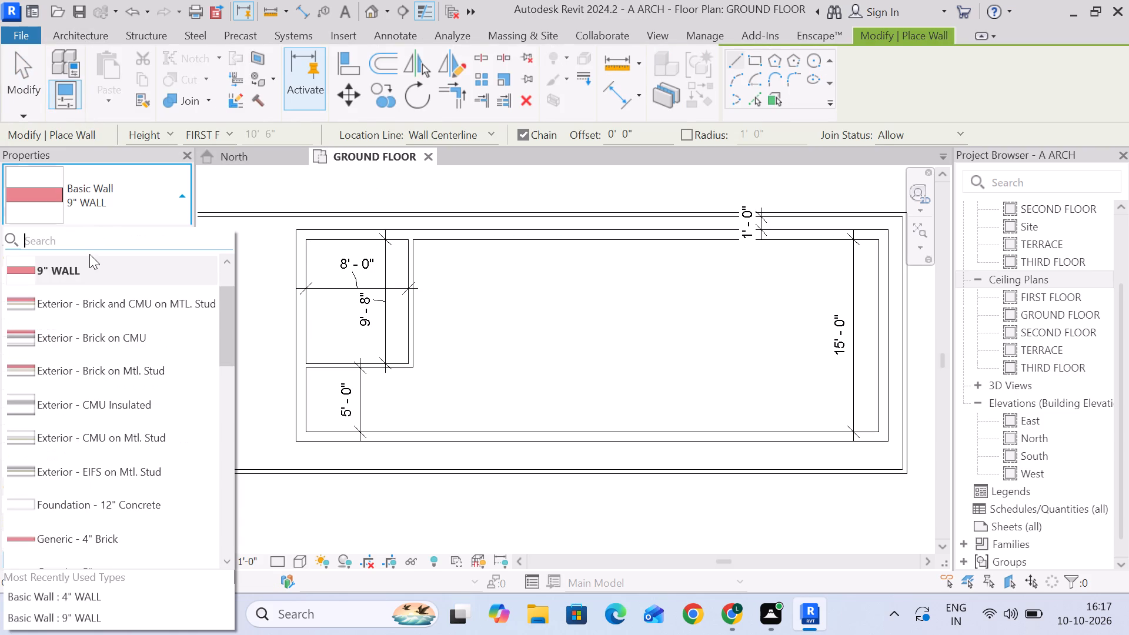
{"action": "scroll", "coordinate": [88, 263], "scroll_direction": "up", "scroll_amount": 4}
{"action": "left_click", "coordinate": [83, 296]}
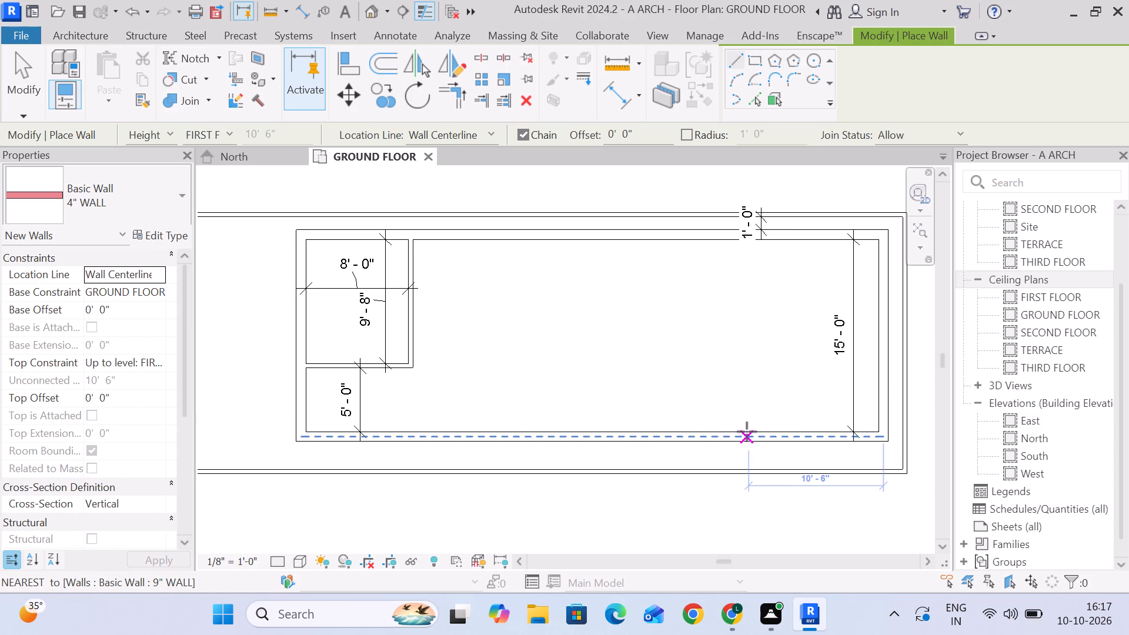
{"action": "left_click", "coordinate": [727, 431]}
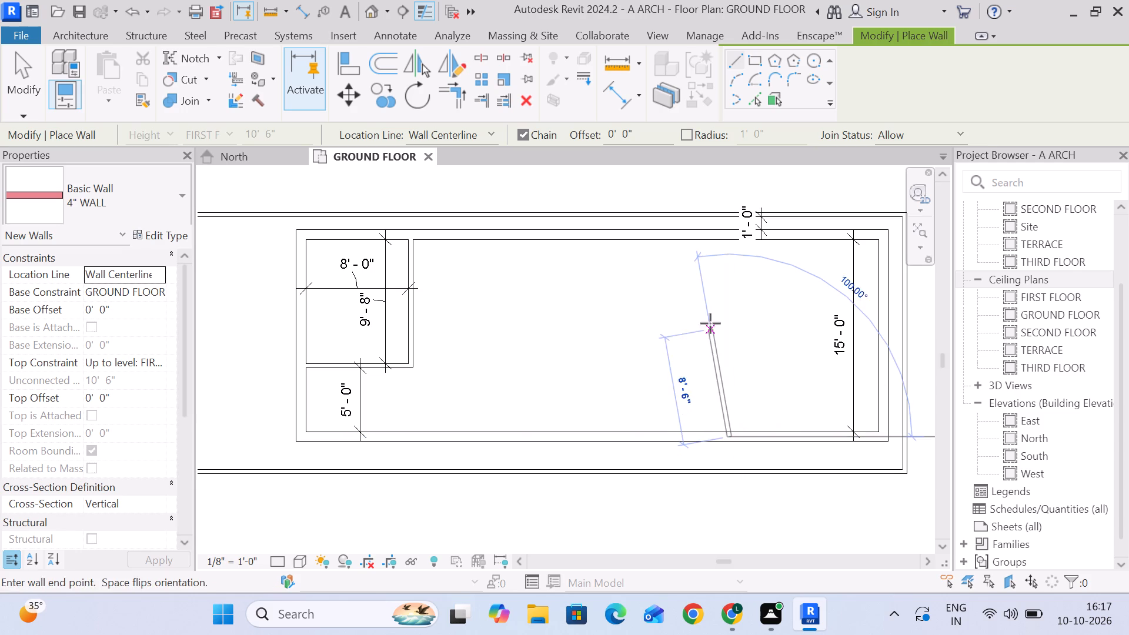
{"action": "left_click", "coordinate": [729, 242]}
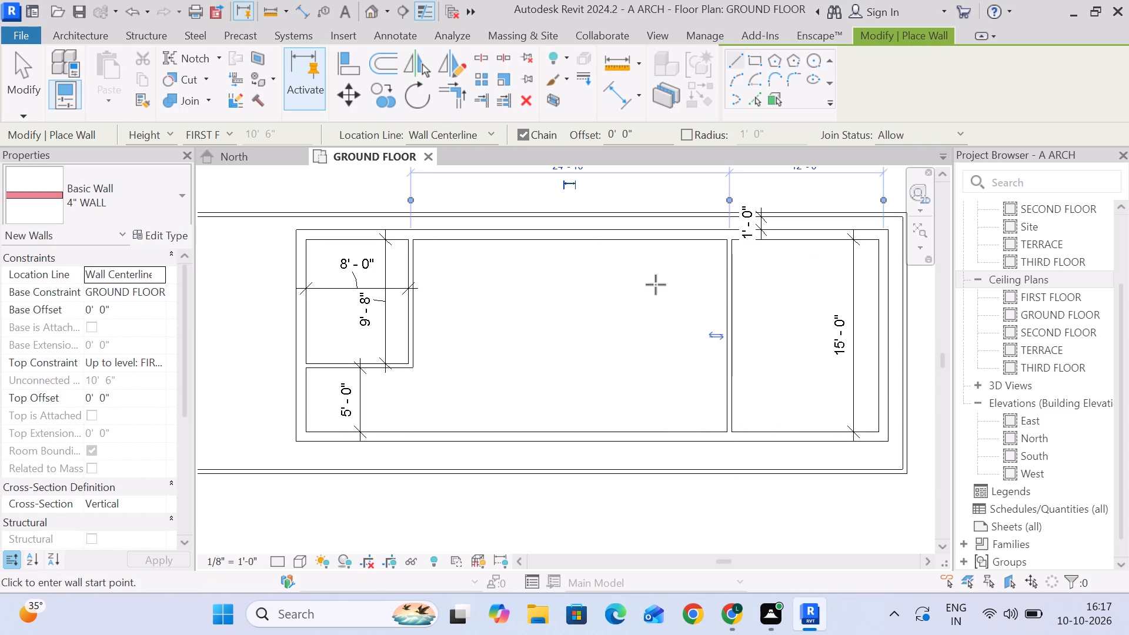
Draw an L-shaped 4" WALL from the new partition west about 11' 6" and north to the north 9" wall, enclosing a room.
{"action": "left_click", "coordinate": [724, 385]}
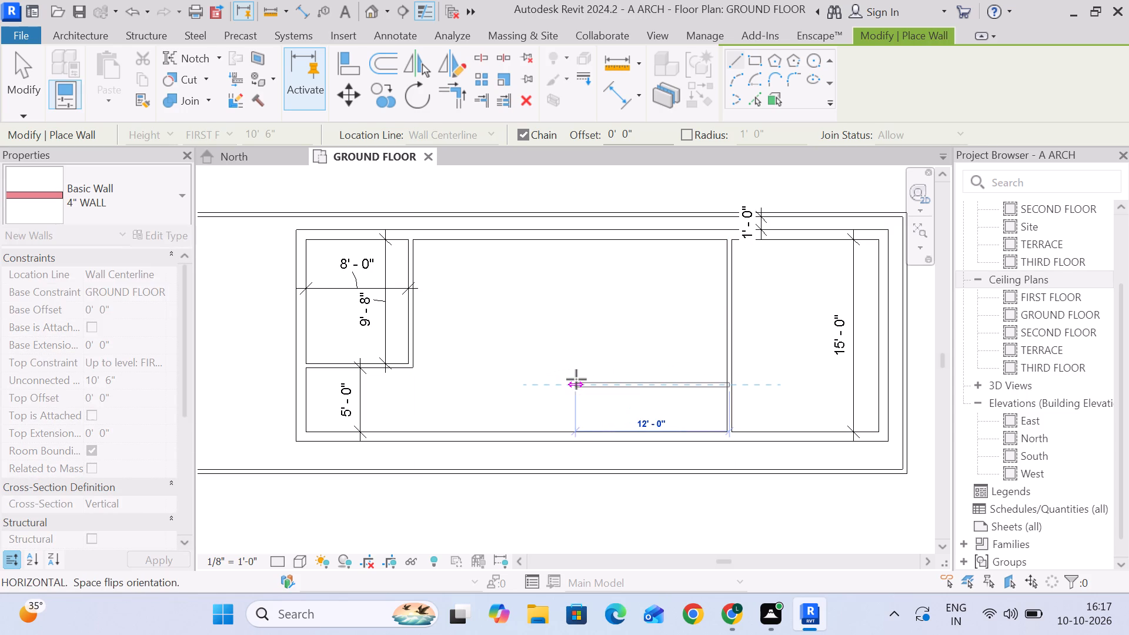
{"action": "left_click", "coordinate": [580, 379]}
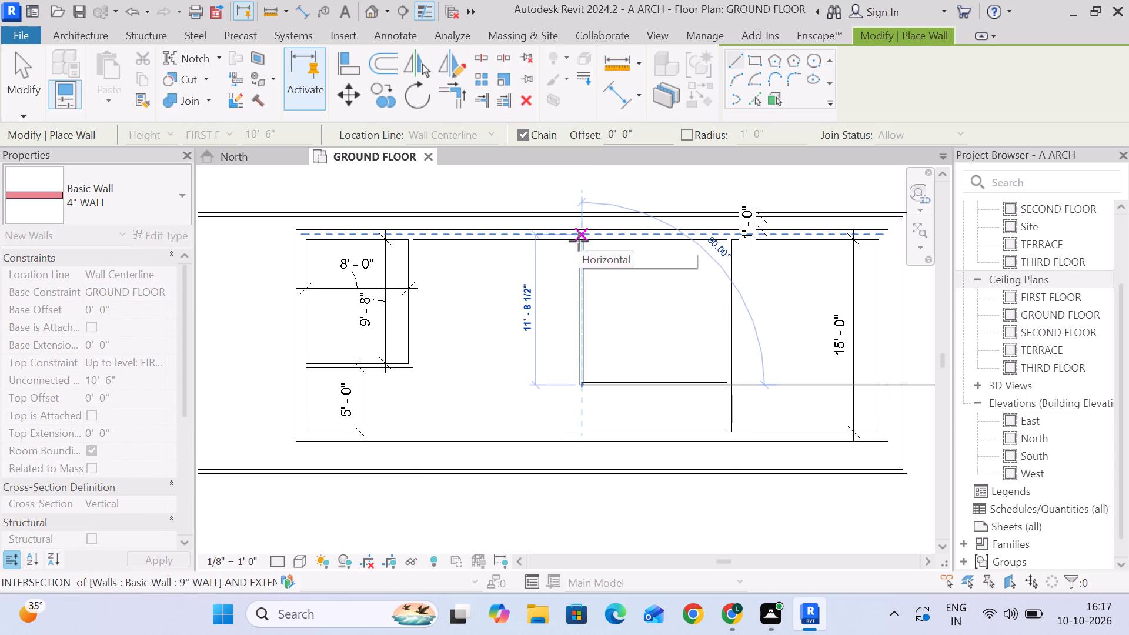
{"action": "left_click", "coordinate": [579, 239]}
{"action": "left_click", "coordinate": [28, 84]}
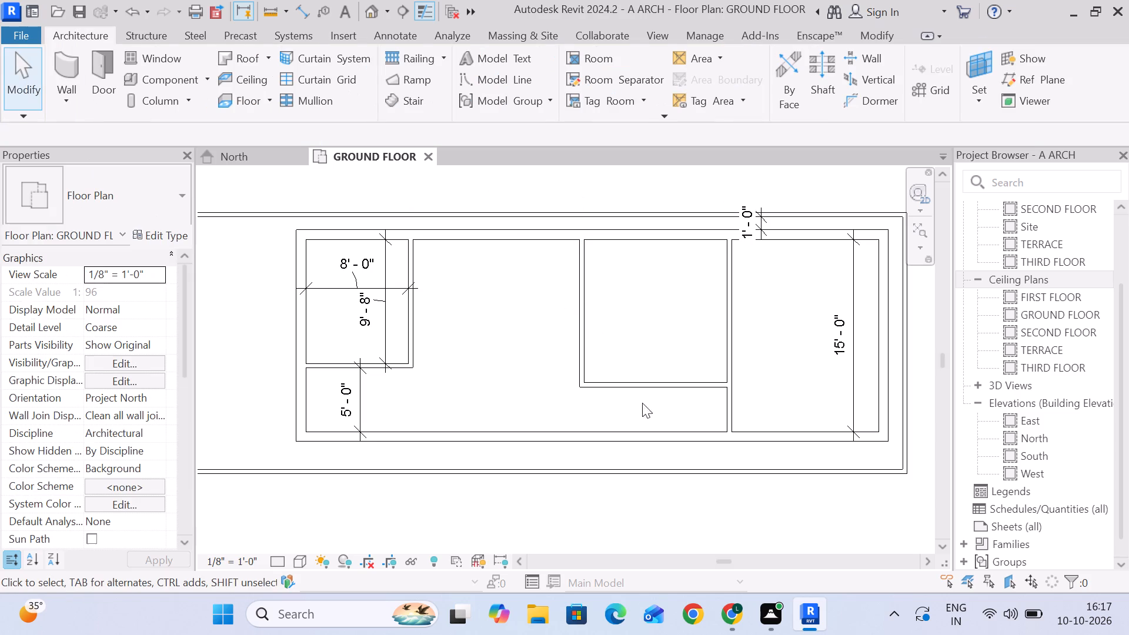
Dimension the new middle room's clear north-south length and east-west width with Aligned dimensions.
{"action": "left_click", "coordinate": [137, 30]}
{"action": "left_click", "coordinate": [87, 32]}
{"action": "left_click", "coordinate": [392, 32]}
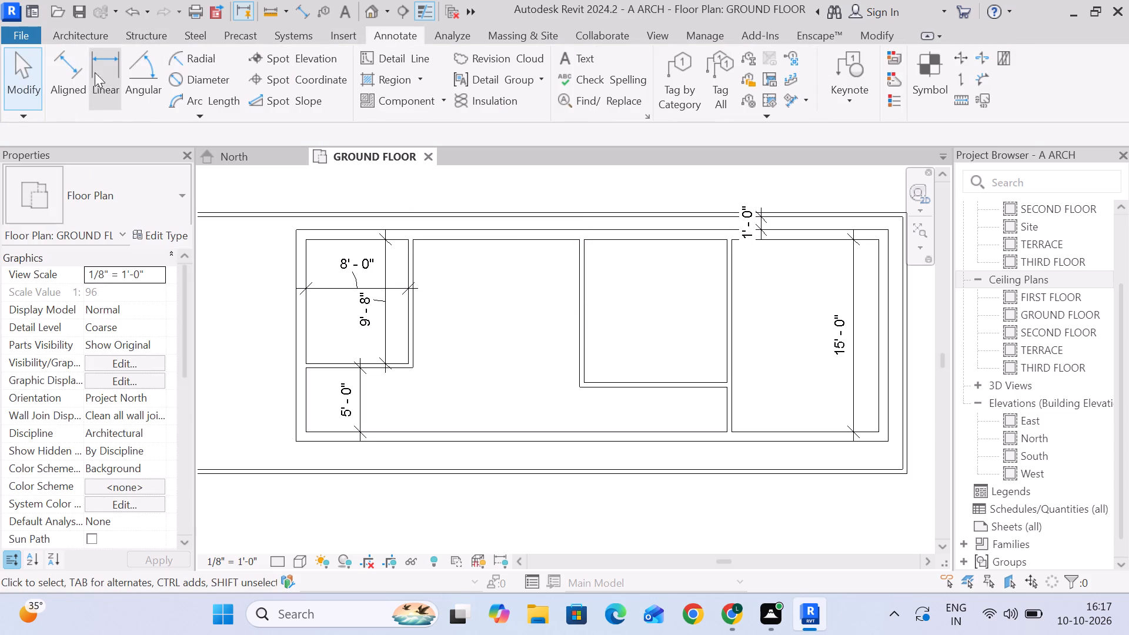
{"action": "left_click", "coordinate": [72, 72]}
{"action": "left_click", "coordinate": [674, 377]}
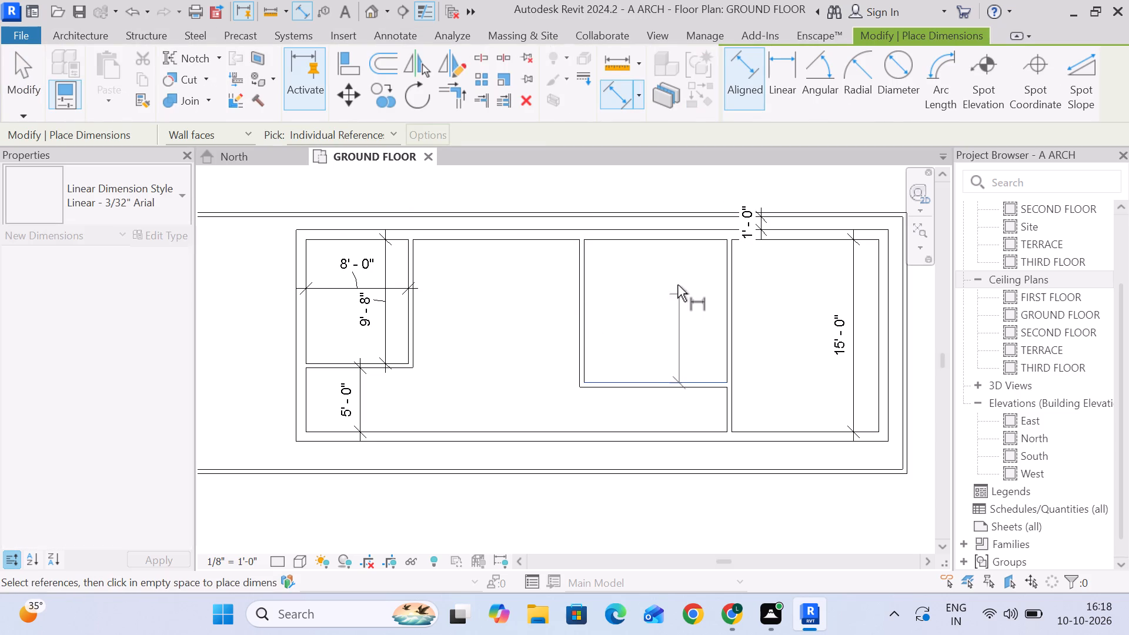
{"action": "left_click", "coordinate": [672, 242]}
{"action": "left_click", "coordinate": [660, 291]}
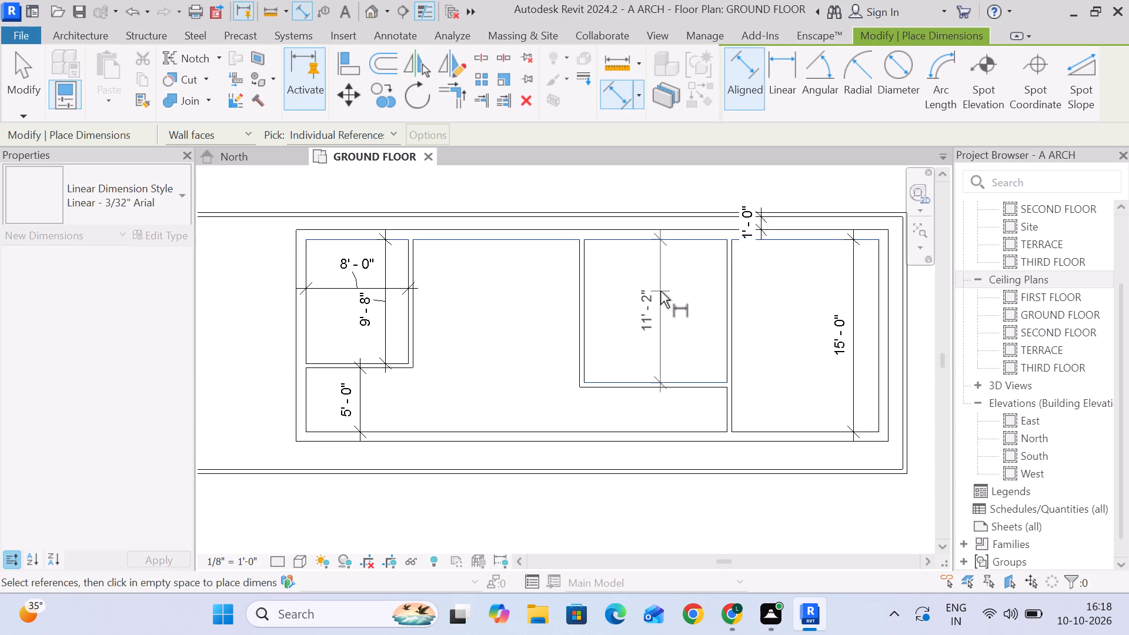
{"action": "left_click", "coordinate": [586, 280]}
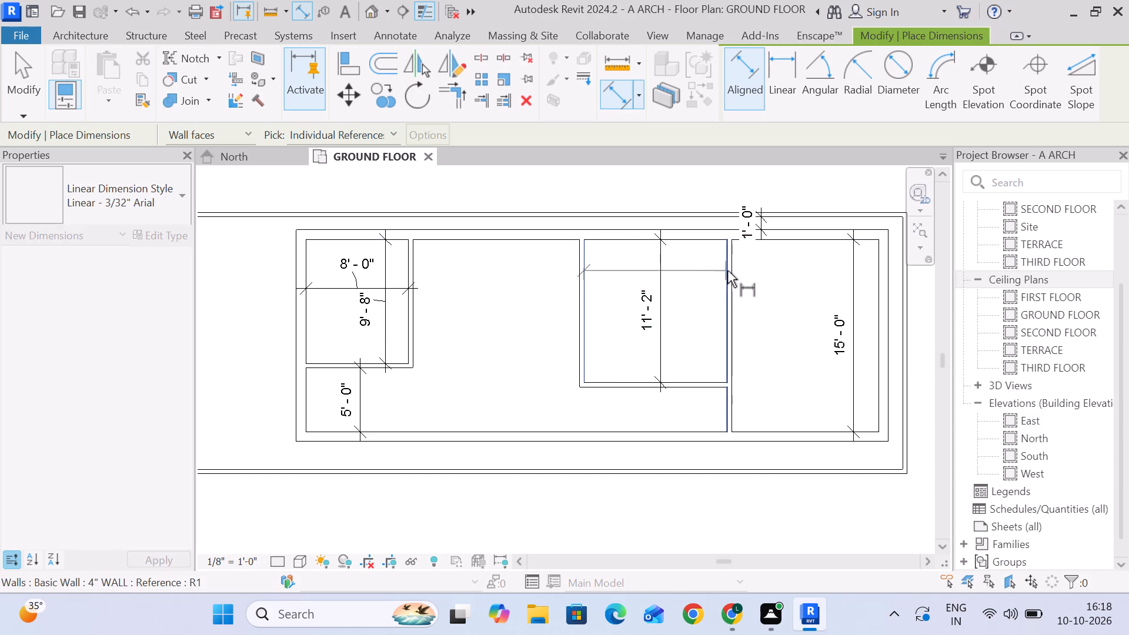
{"action": "left_click", "coordinate": [727, 270]}
{"action": "left_click", "coordinate": [697, 273]}
Dimension the east room's clear width between the full-height partition and the east 9" wall with an Aligned dimension.
{"action": "left_click", "coordinate": [736, 364]}
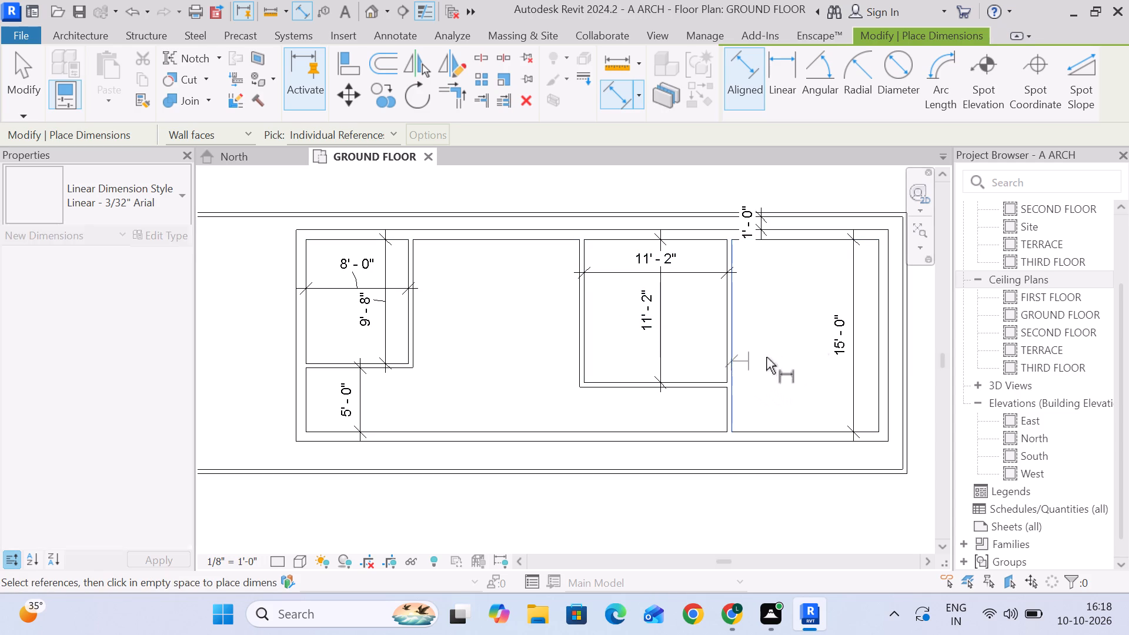
{"action": "left_click", "coordinate": [879, 363]}
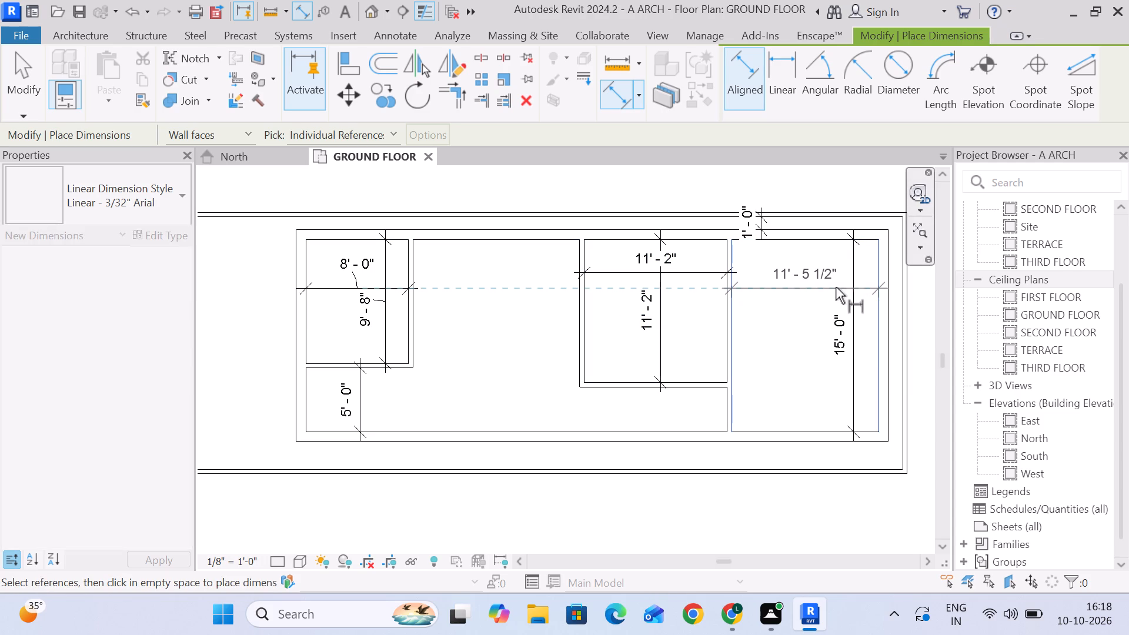
{"action": "left_click", "coordinate": [836, 287]}
{"action": "left_click", "coordinate": [16, 82]}
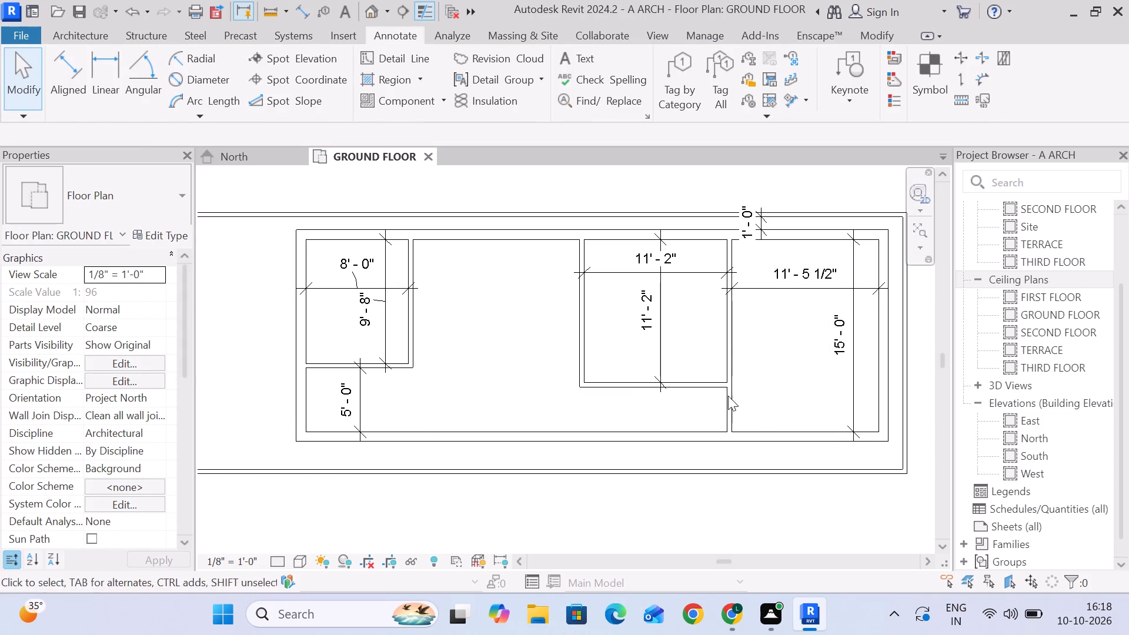
Set the east room's clear width to 12' by moving the full-height 4" partition.
{"action": "left_click", "coordinate": [737, 338]}
{"action": "left_click", "coordinate": [800, 269]}
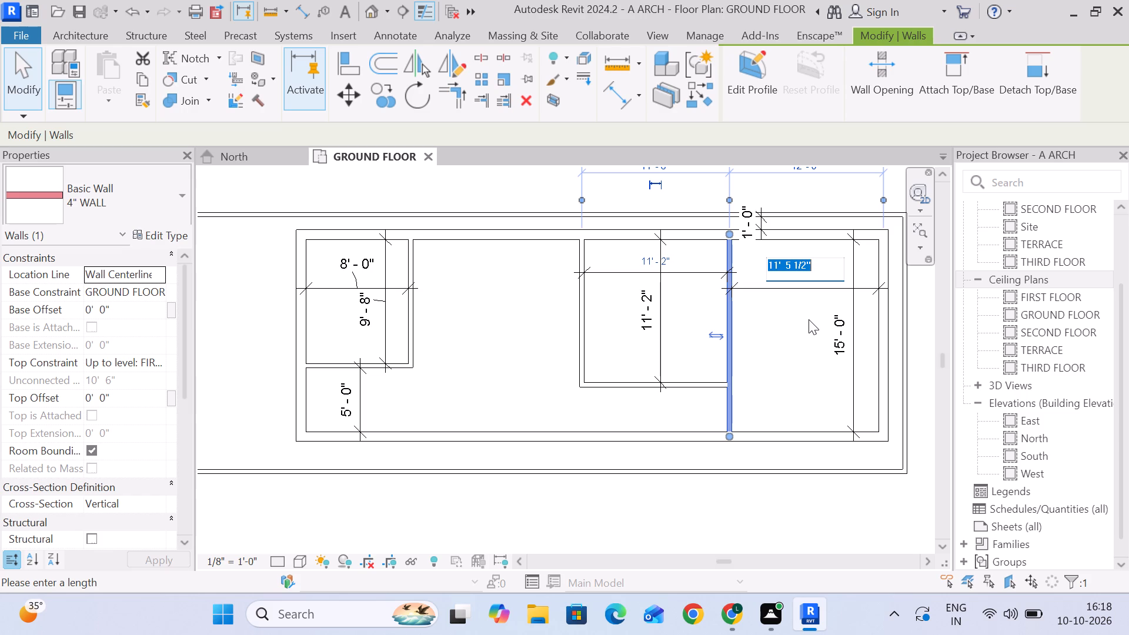
{"action": "type", "text": "12"}
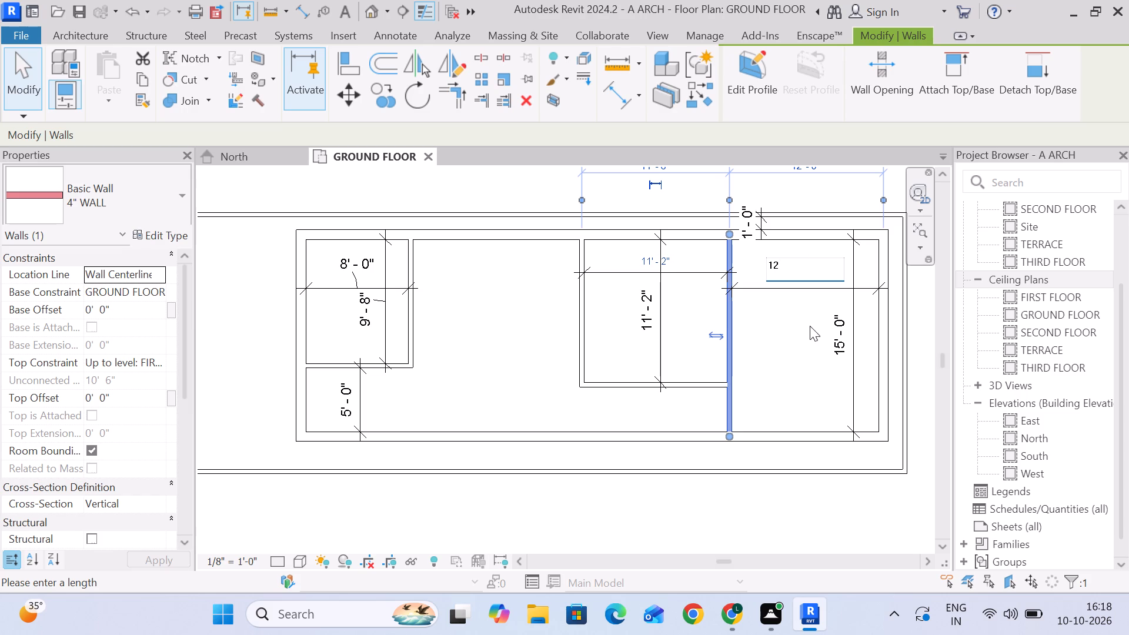
{"action": "key", "text": "Return"}
{"action": "left_click", "coordinate": [791, 347]}
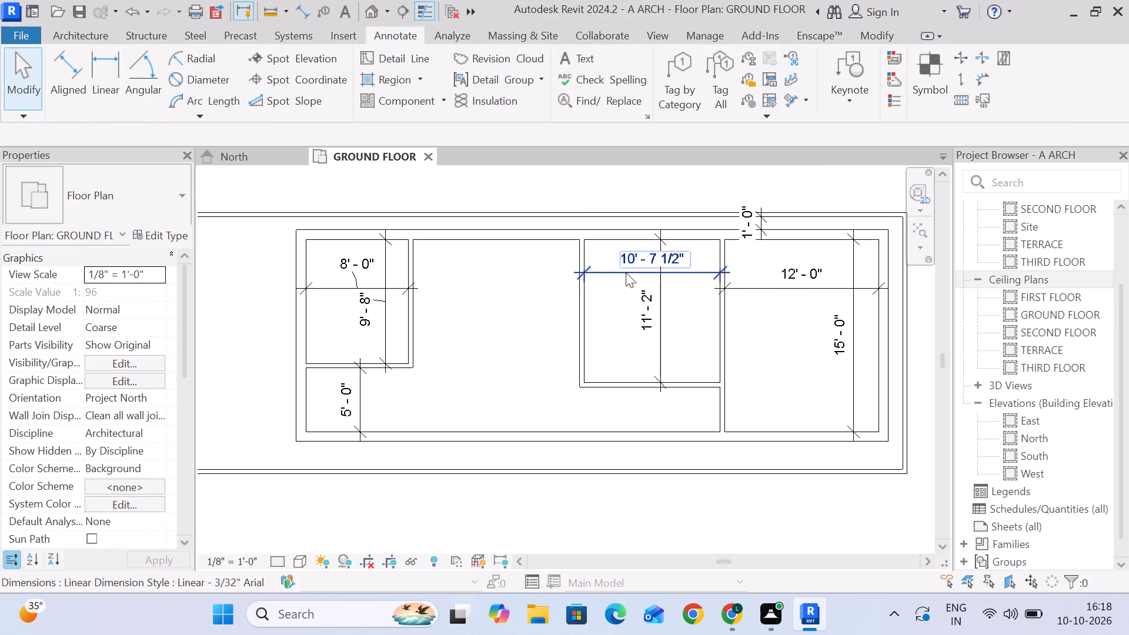
Dimension the clear width of the open space between the northwest room's east partition and the middle room's west partition with an Aligned dimension.
{"action": "left_click", "coordinate": [586, 314]}
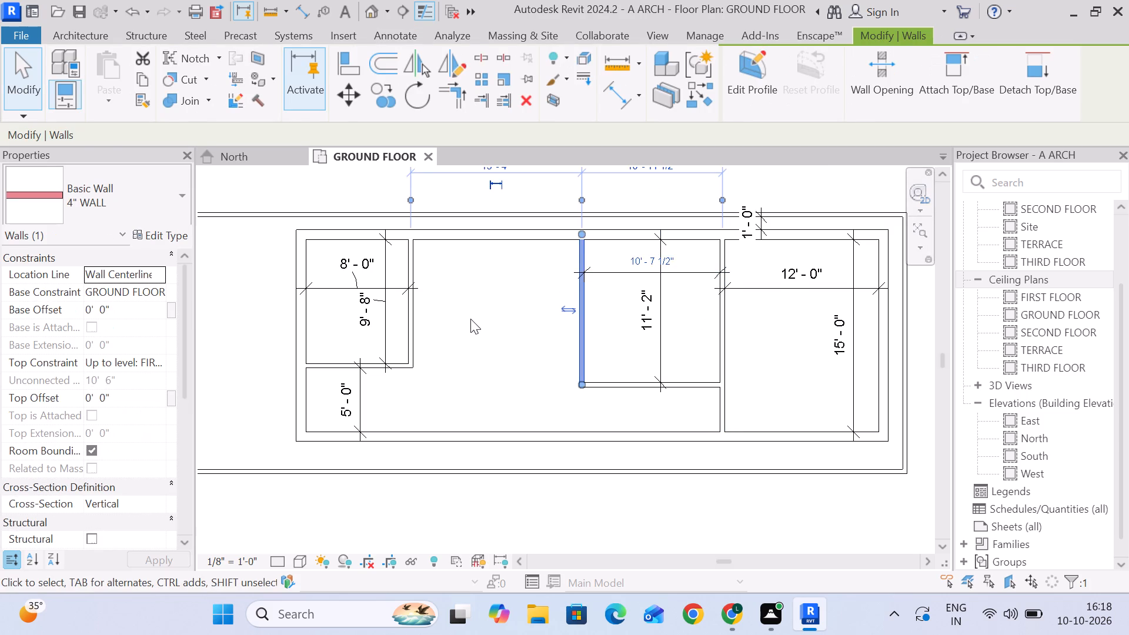
{"action": "left_click", "coordinate": [470, 319]}
{"action": "left_click", "coordinate": [53, 83]}
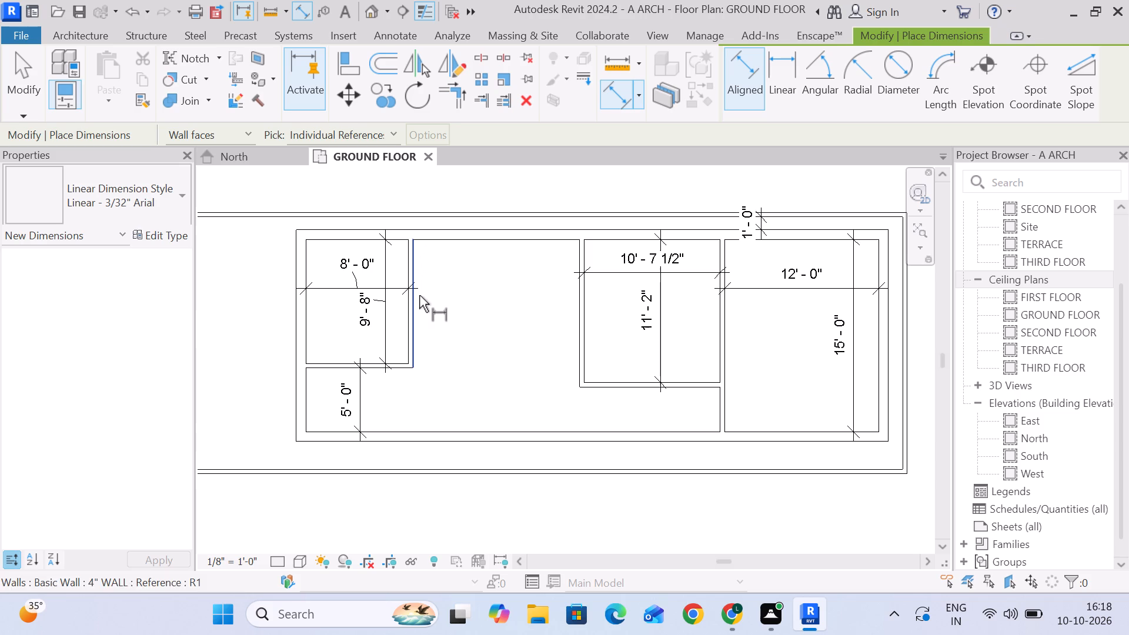
{"action": "left_click", "coordinate": [416, 313]}
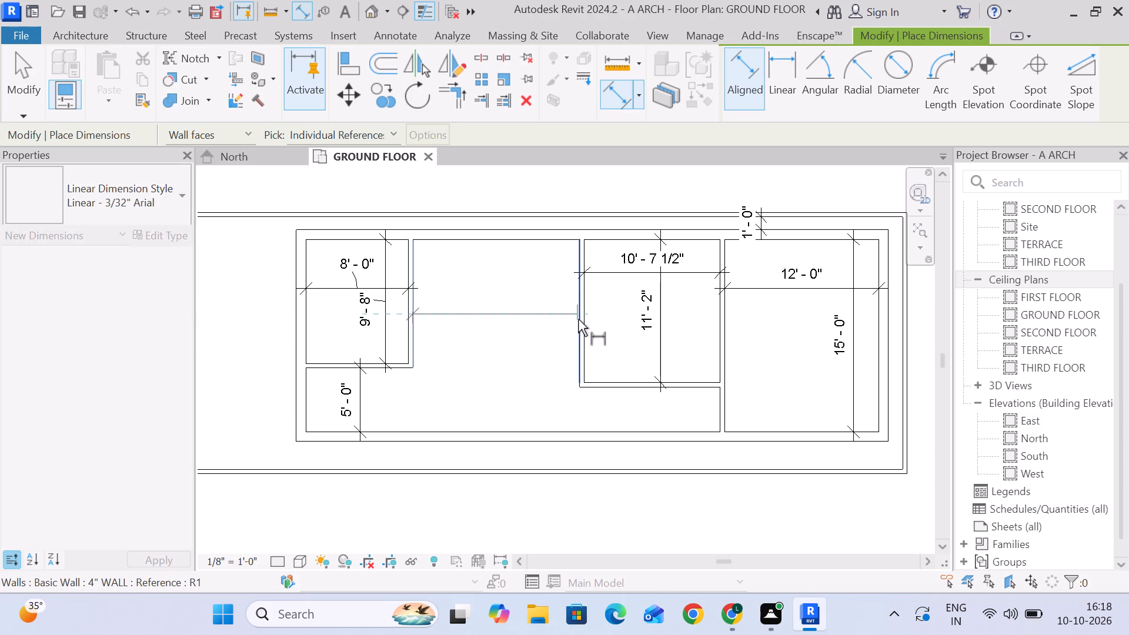
{"action": "left_click", "coordinate": [578, 320]}
{"action": "left_click", "coordinate": [544, 313]}
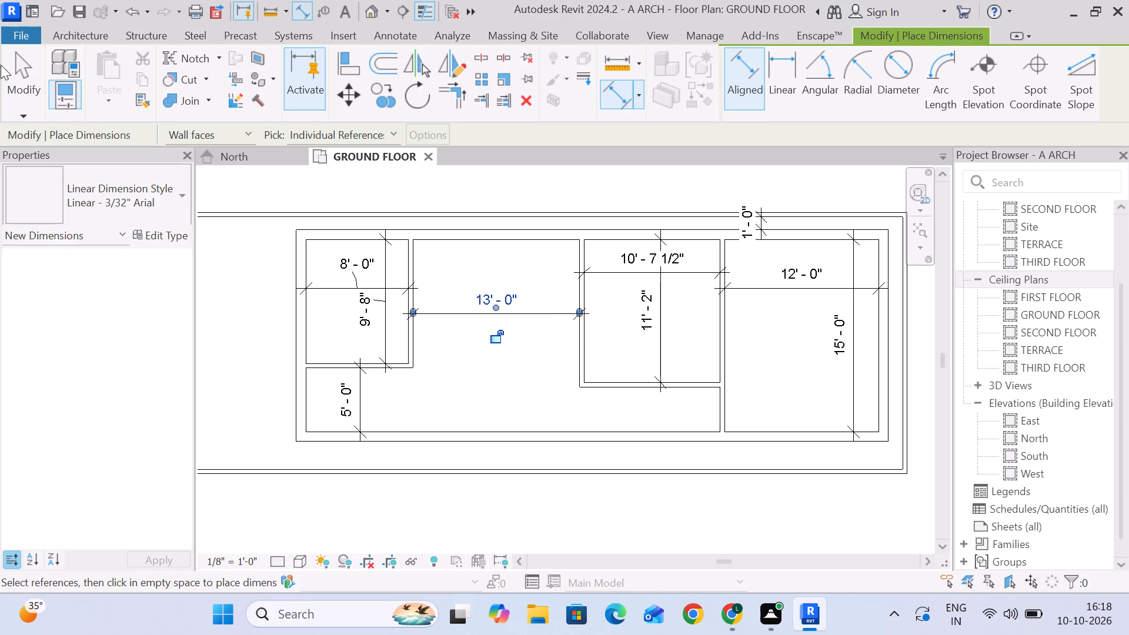
{"action": "left_click", "coordinate": [25, 72]}
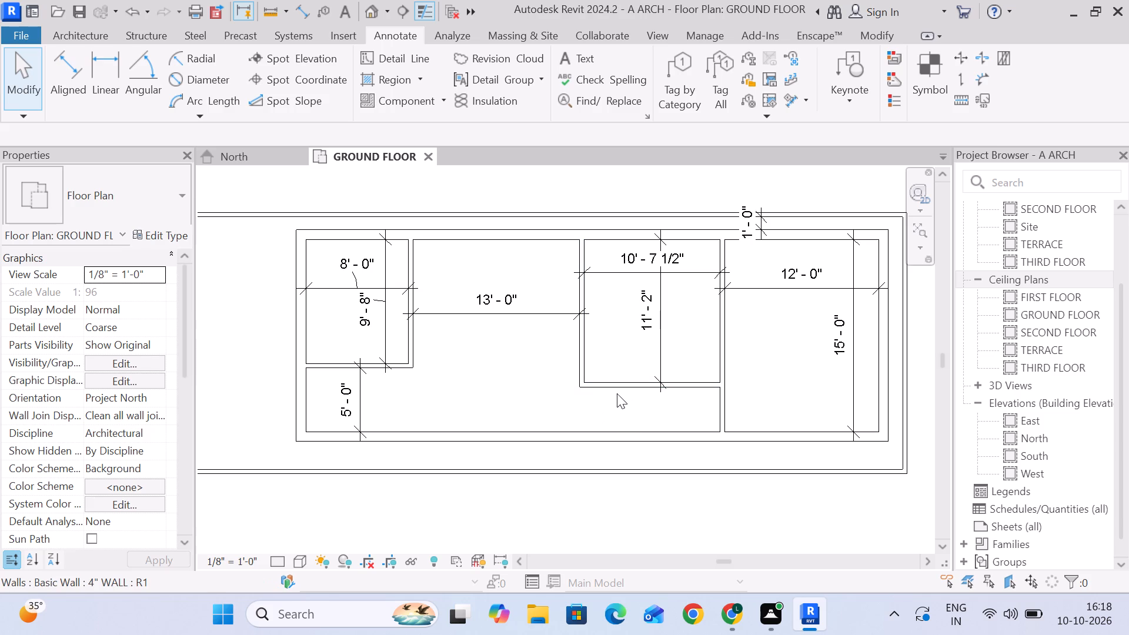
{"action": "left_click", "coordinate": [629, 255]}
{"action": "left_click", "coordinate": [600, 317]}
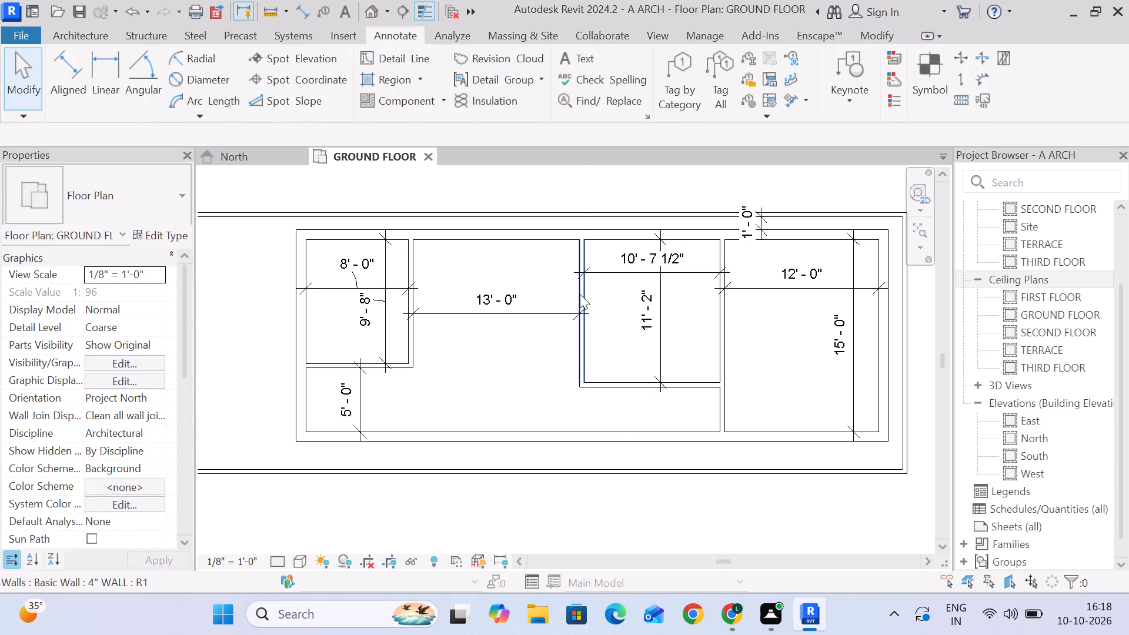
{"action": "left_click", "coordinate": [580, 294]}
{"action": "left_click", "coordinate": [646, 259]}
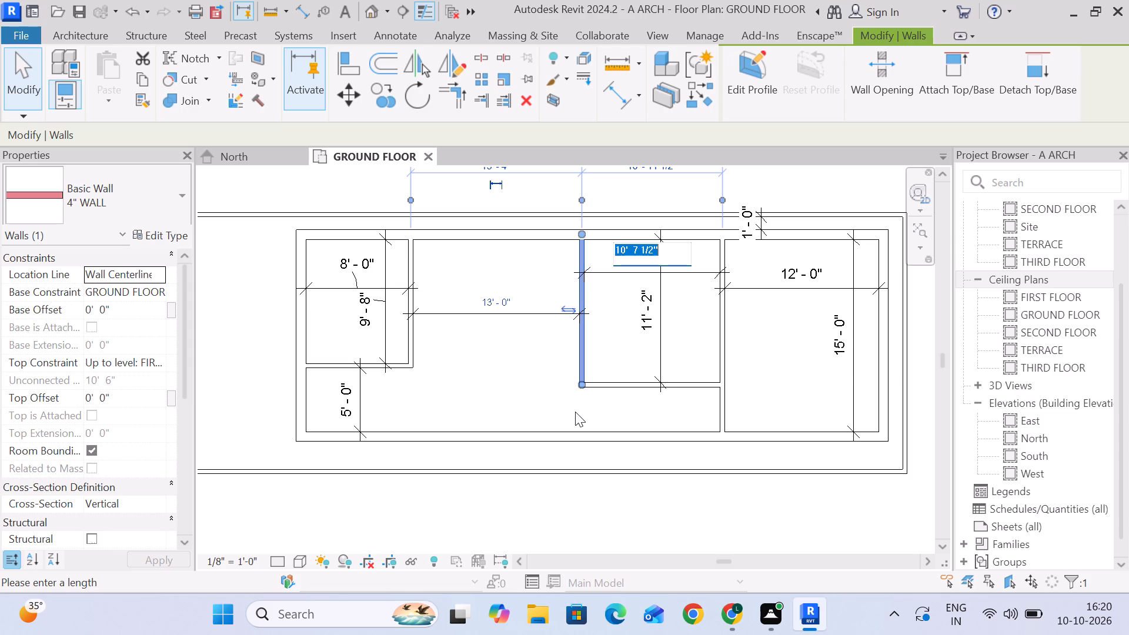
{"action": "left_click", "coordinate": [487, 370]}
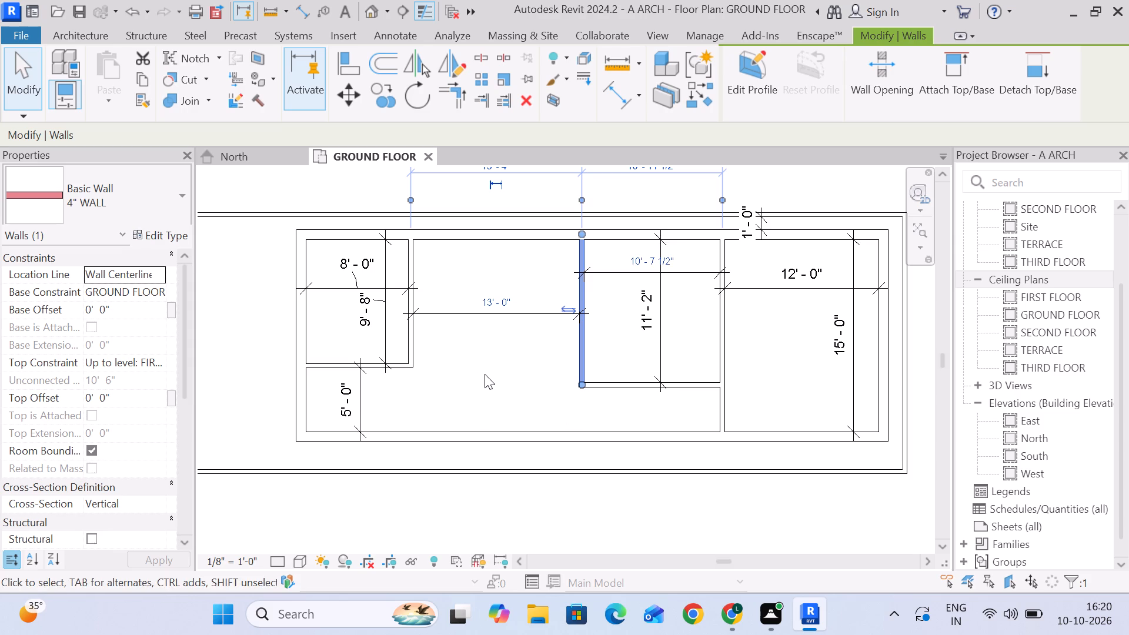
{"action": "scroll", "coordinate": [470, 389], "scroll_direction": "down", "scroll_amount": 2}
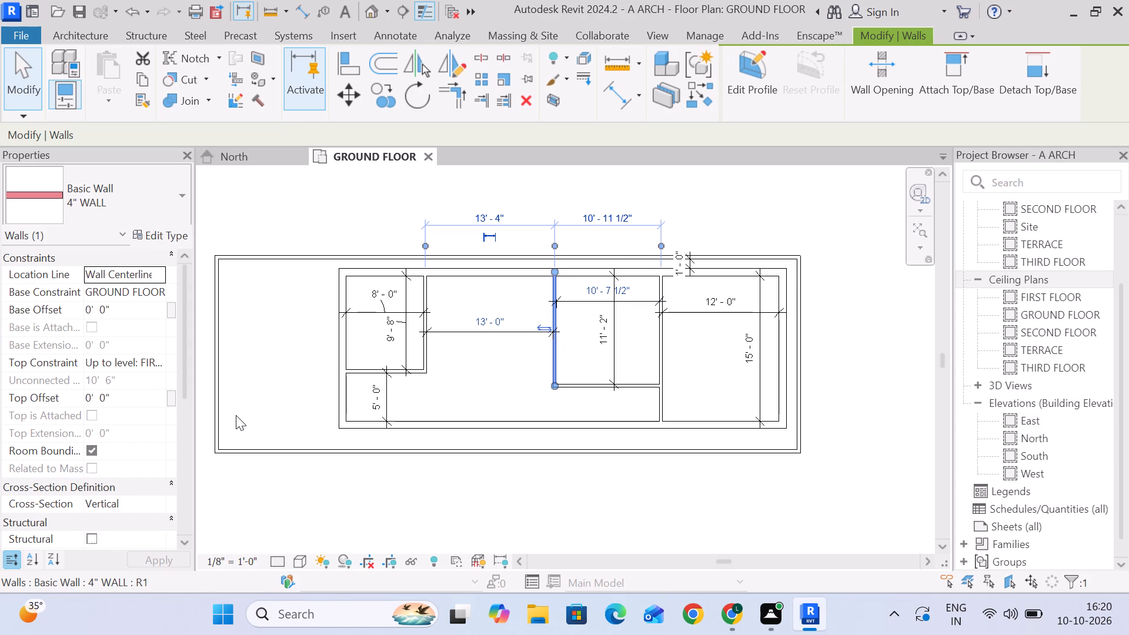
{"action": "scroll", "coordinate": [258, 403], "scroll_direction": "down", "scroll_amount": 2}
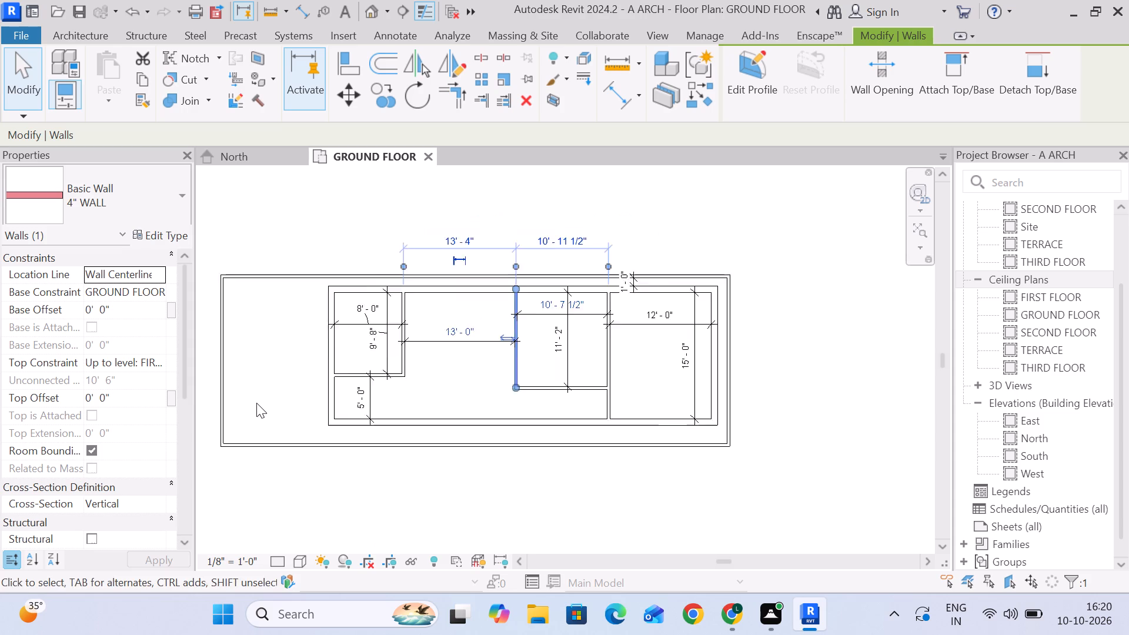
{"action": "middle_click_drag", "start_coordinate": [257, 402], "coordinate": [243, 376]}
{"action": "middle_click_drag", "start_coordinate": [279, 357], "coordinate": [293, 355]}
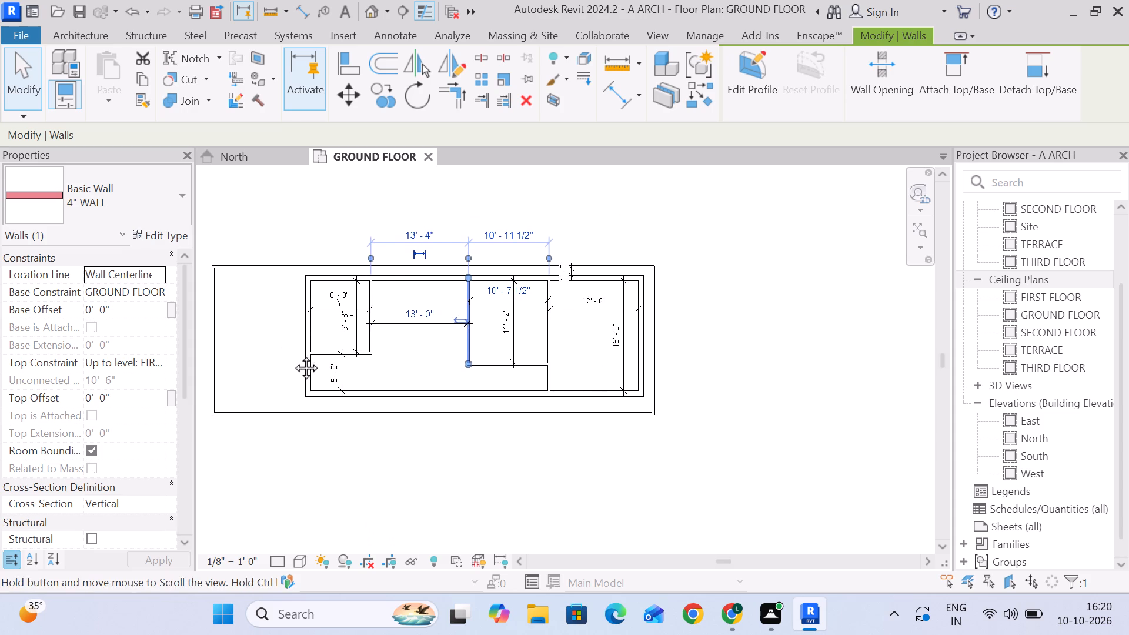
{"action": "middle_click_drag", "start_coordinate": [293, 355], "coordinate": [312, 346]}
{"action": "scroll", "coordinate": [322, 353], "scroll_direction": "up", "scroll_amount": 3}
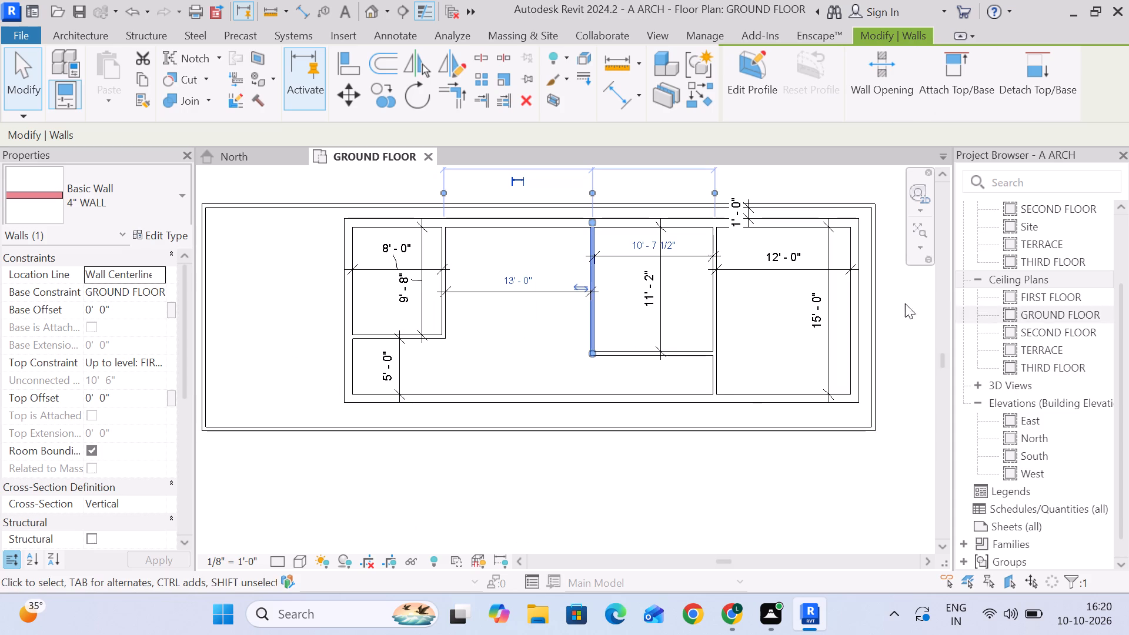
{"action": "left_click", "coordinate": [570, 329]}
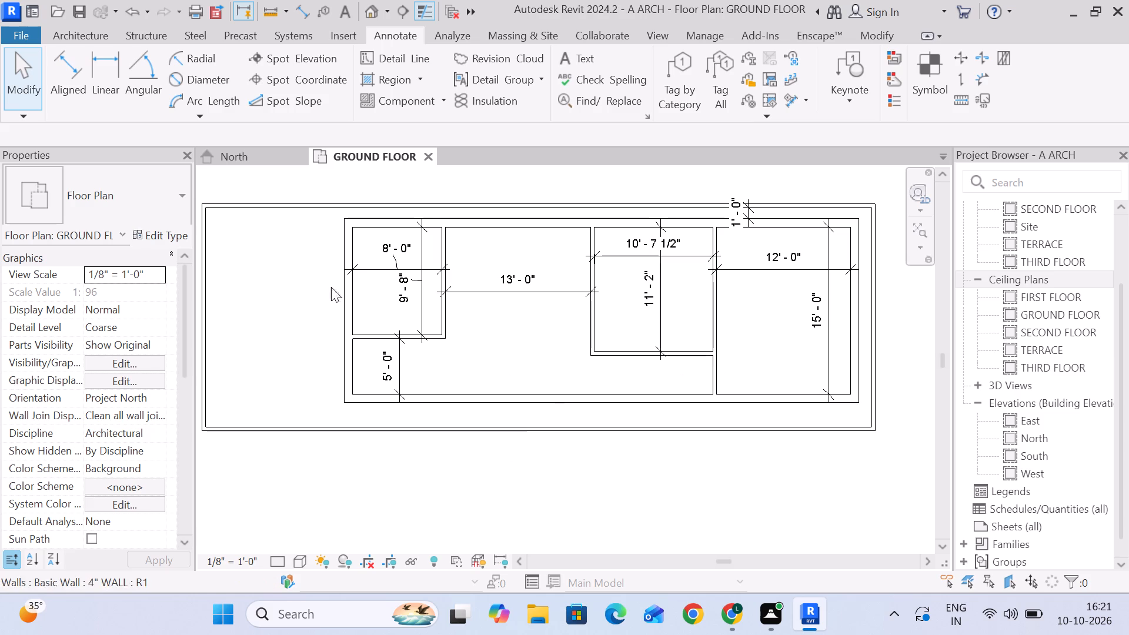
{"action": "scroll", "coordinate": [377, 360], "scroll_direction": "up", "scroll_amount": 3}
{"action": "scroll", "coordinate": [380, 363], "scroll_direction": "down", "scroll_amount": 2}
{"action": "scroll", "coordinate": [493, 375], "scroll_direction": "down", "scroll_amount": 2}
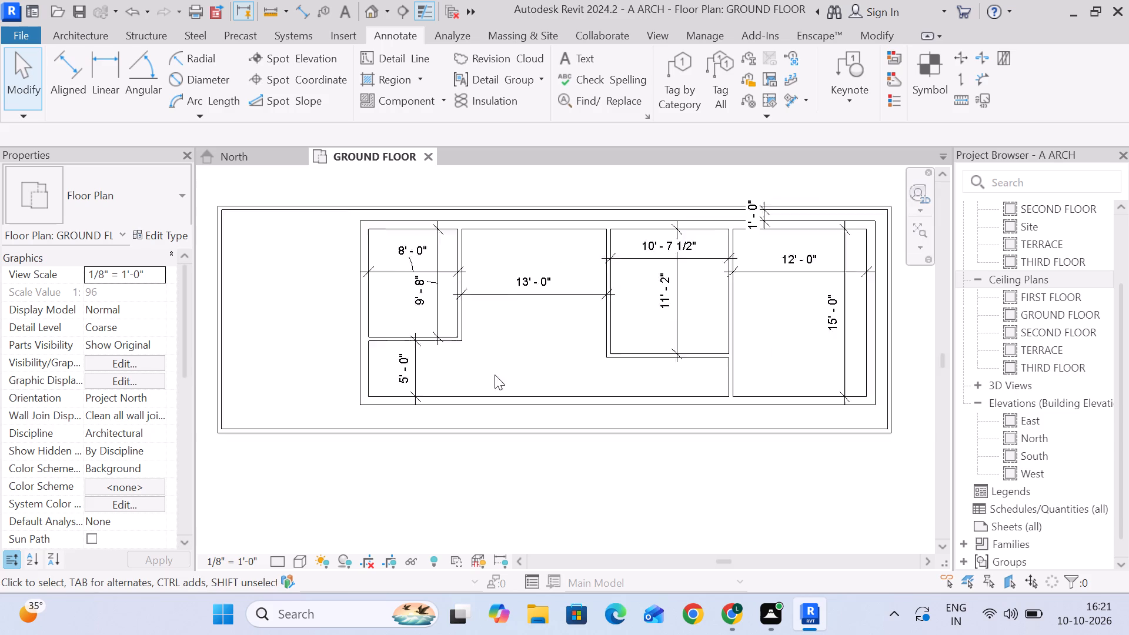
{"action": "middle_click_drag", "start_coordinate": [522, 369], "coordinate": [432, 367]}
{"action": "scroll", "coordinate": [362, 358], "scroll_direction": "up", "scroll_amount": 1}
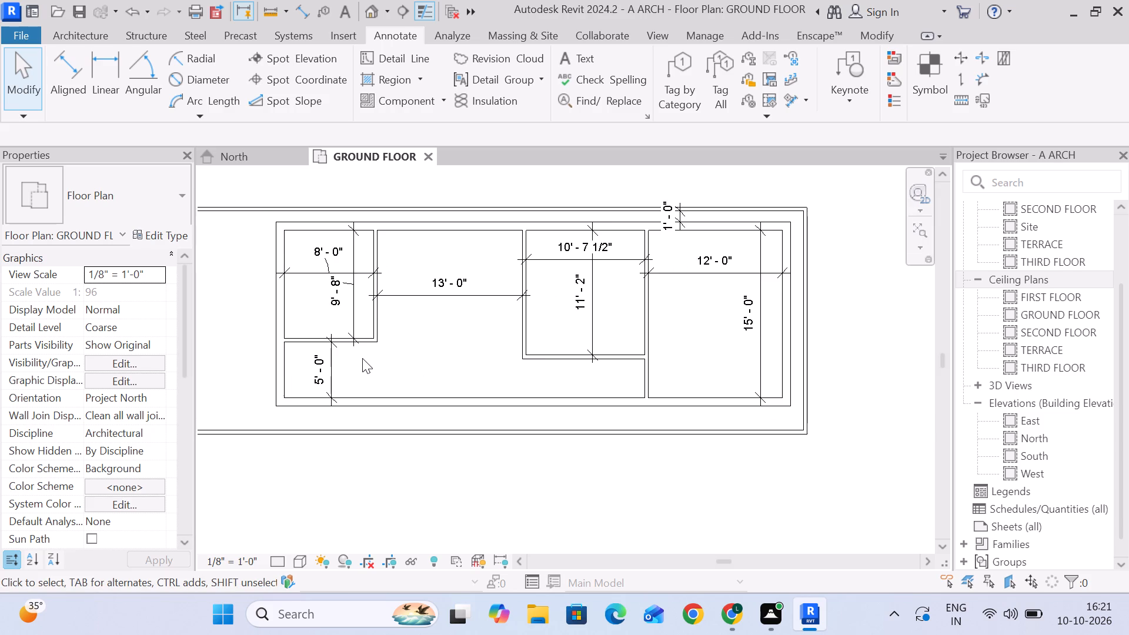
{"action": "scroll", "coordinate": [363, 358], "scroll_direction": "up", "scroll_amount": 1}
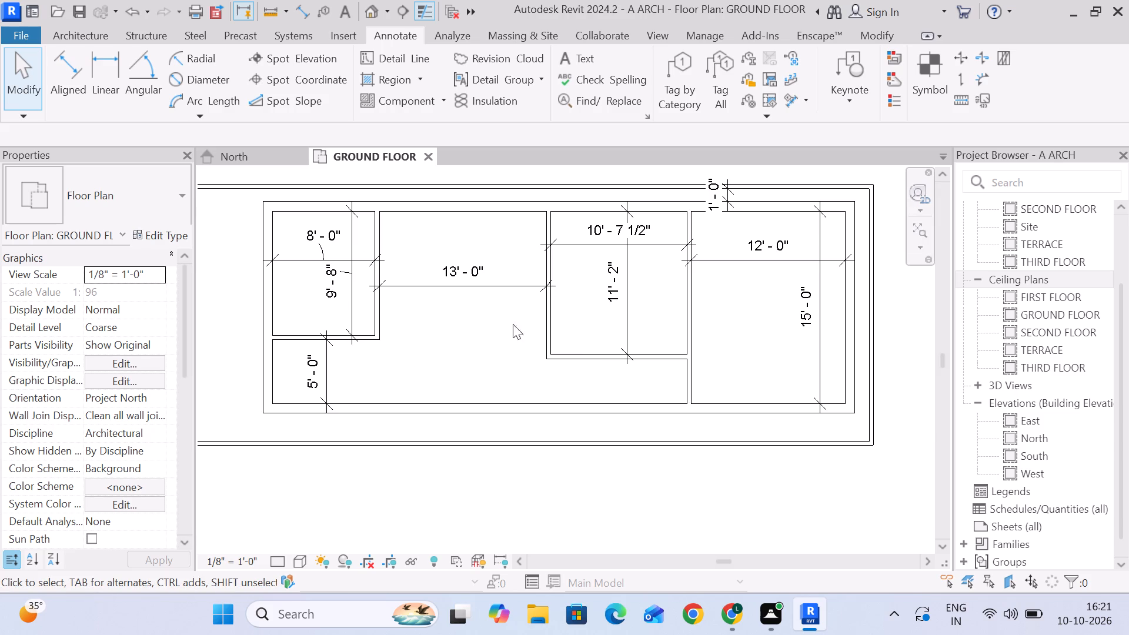
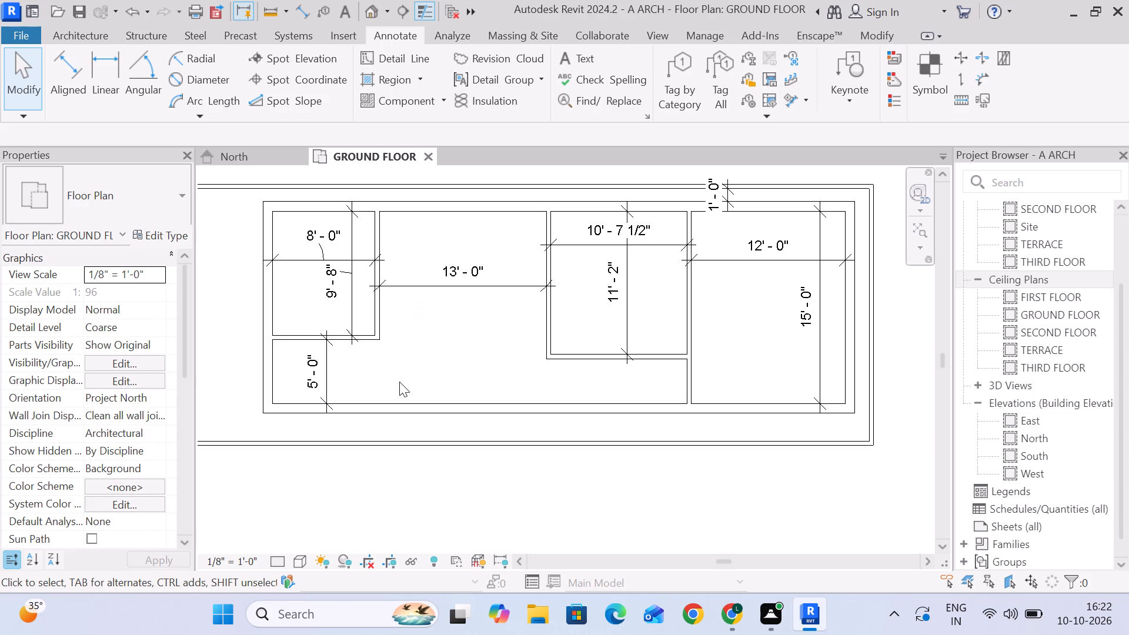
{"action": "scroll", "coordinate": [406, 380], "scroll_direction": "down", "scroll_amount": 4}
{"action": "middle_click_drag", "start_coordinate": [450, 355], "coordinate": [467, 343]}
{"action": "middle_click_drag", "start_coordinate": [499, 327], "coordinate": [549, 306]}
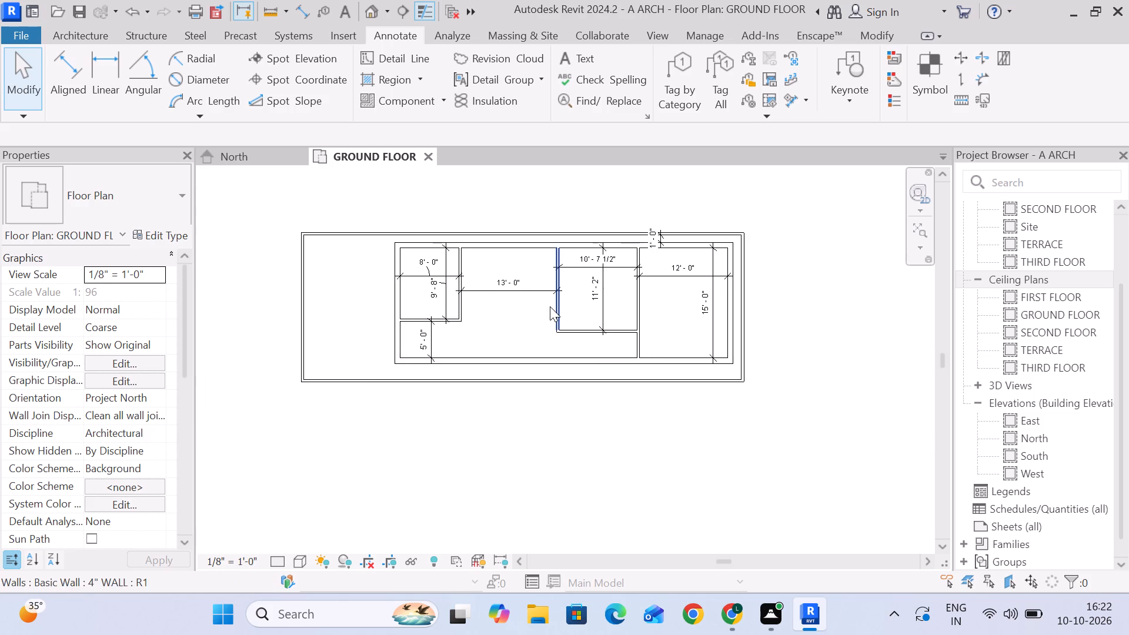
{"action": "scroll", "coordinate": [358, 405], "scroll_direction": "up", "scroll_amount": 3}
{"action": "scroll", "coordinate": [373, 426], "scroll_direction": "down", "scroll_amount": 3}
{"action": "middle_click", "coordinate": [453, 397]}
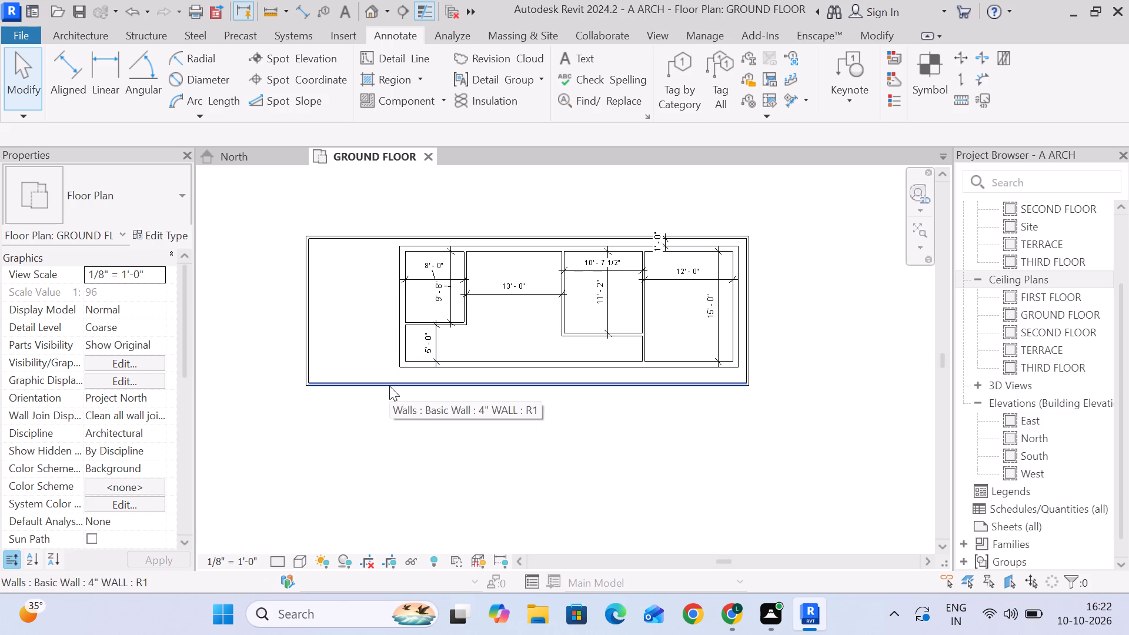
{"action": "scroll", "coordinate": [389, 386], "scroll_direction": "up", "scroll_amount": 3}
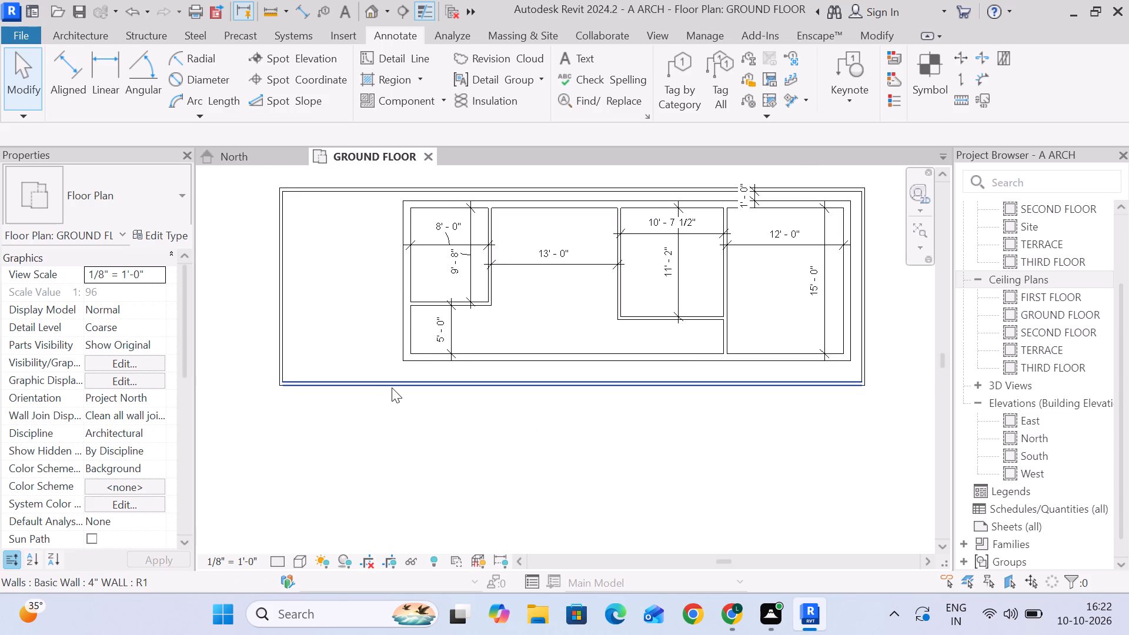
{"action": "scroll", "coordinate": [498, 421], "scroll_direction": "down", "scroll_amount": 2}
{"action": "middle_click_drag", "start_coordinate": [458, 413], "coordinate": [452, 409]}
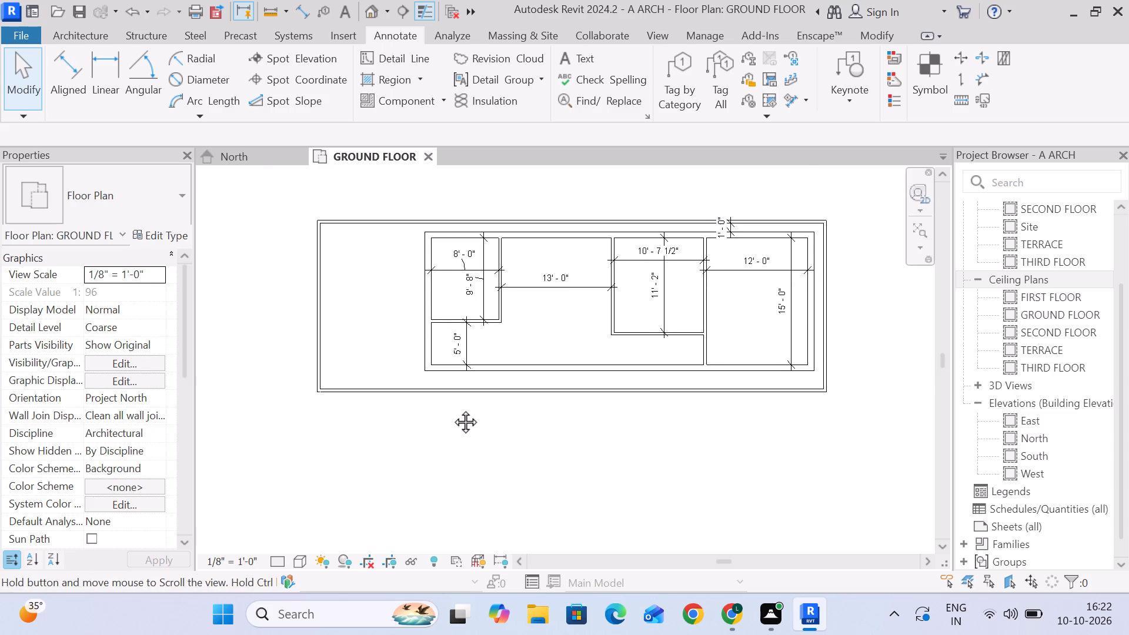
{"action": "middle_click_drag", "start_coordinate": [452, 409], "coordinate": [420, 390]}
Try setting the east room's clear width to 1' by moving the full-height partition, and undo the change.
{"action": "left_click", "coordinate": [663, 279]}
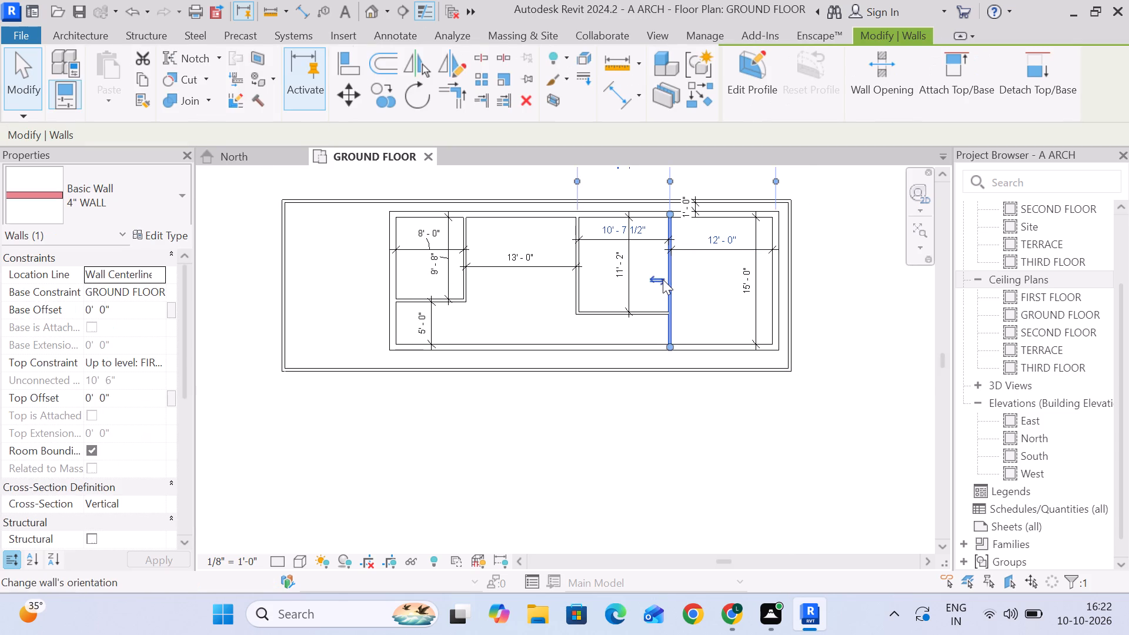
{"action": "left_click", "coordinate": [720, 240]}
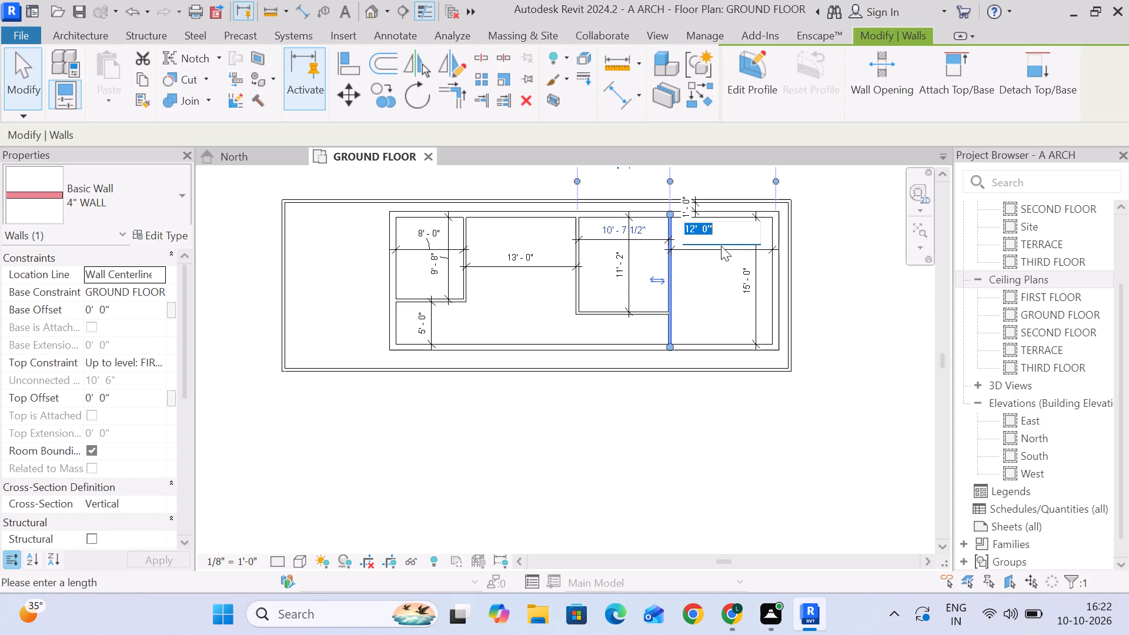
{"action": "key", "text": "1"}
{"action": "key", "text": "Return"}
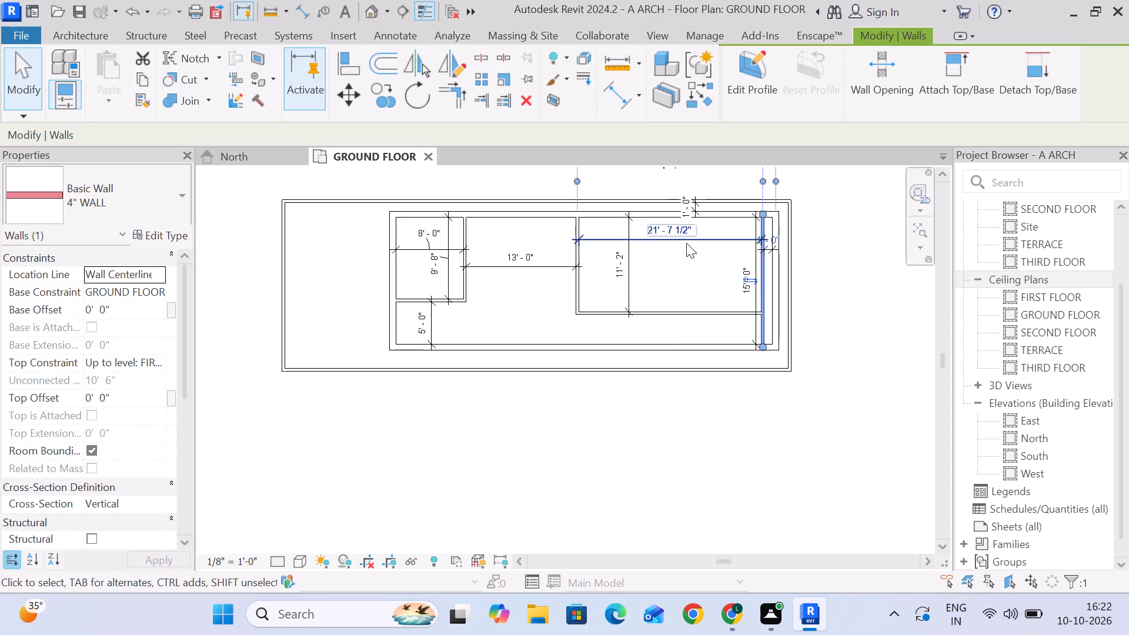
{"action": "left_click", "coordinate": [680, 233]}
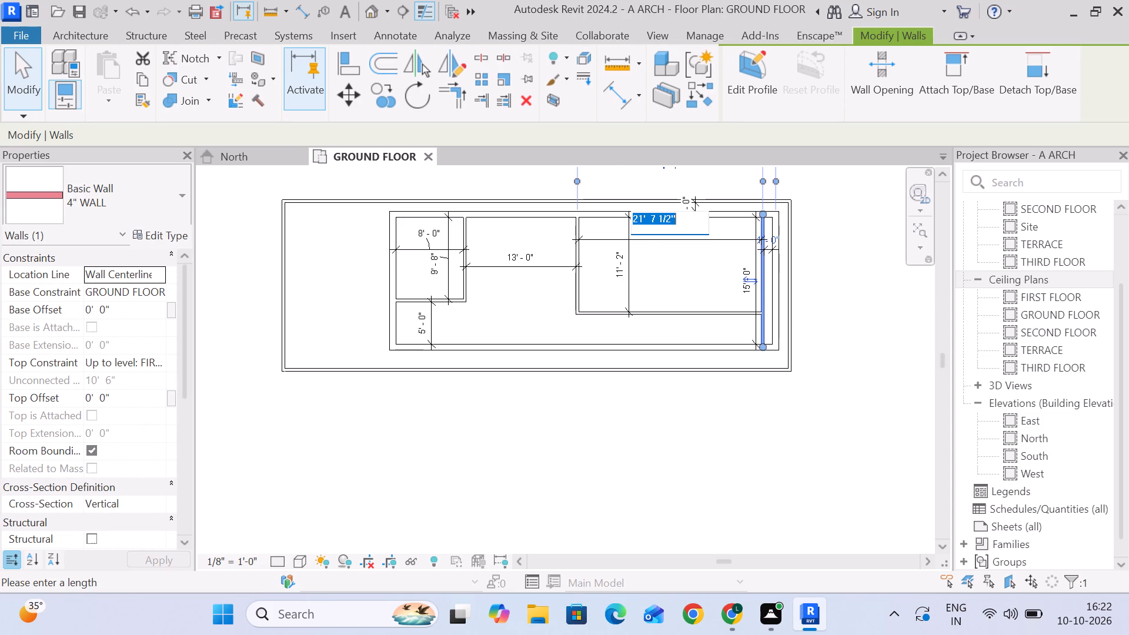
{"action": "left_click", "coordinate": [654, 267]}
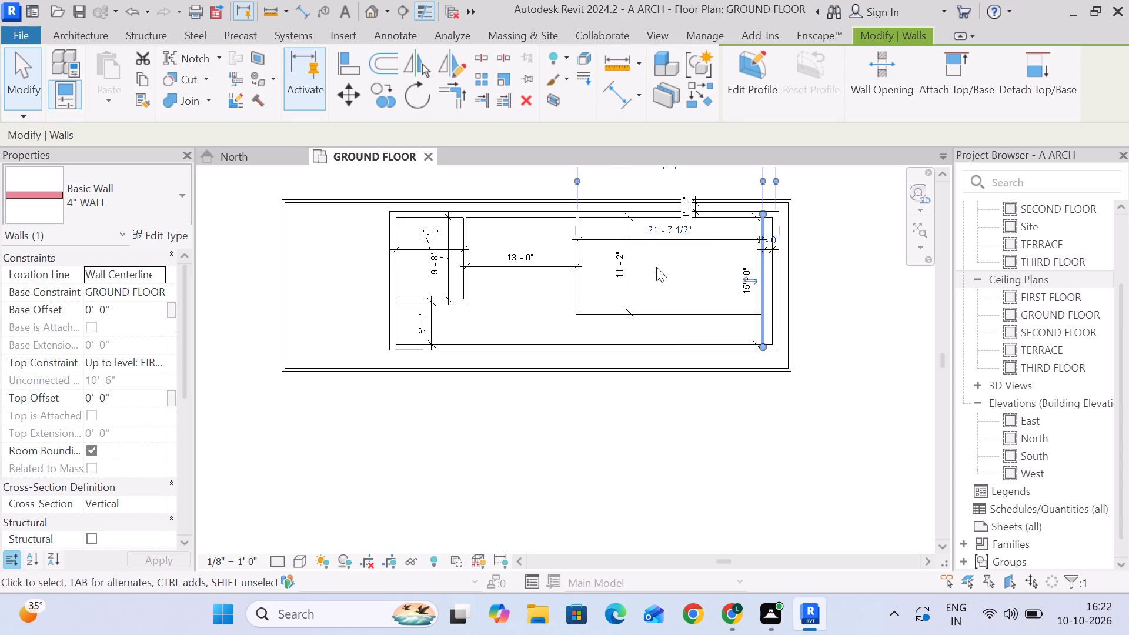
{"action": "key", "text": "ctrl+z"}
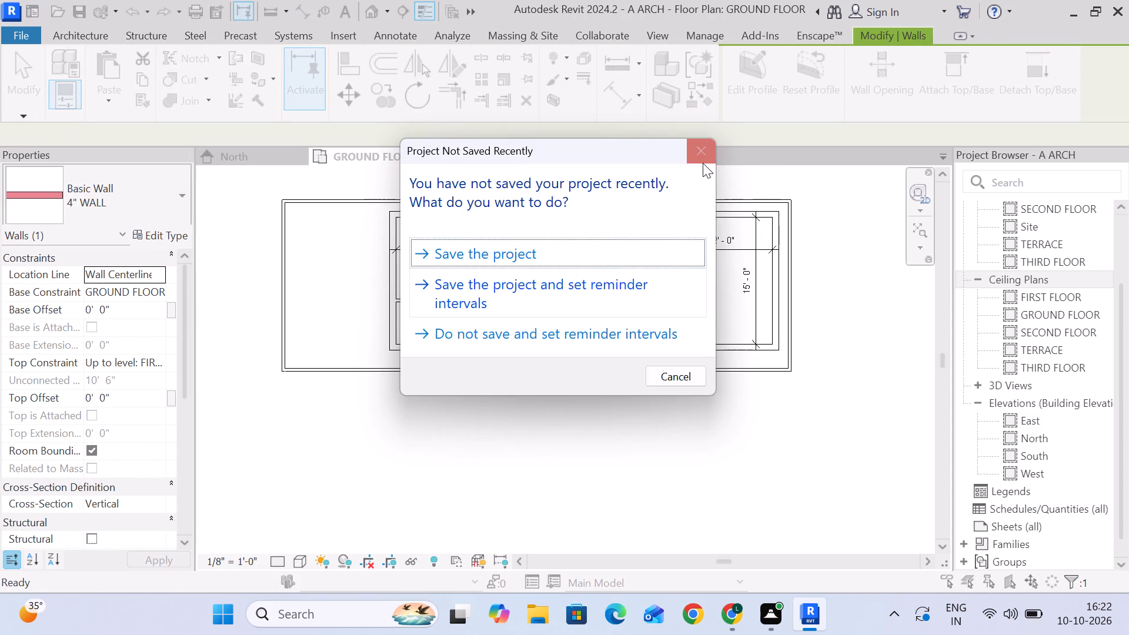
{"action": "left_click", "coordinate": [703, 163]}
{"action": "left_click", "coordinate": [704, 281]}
Set the east room's clear width to 10' by moving the full-height 4" partition.
{"action": "left_click", "coordinate": [673, 266]}
{"action": "left_click", "coordinate": [723, 243]}
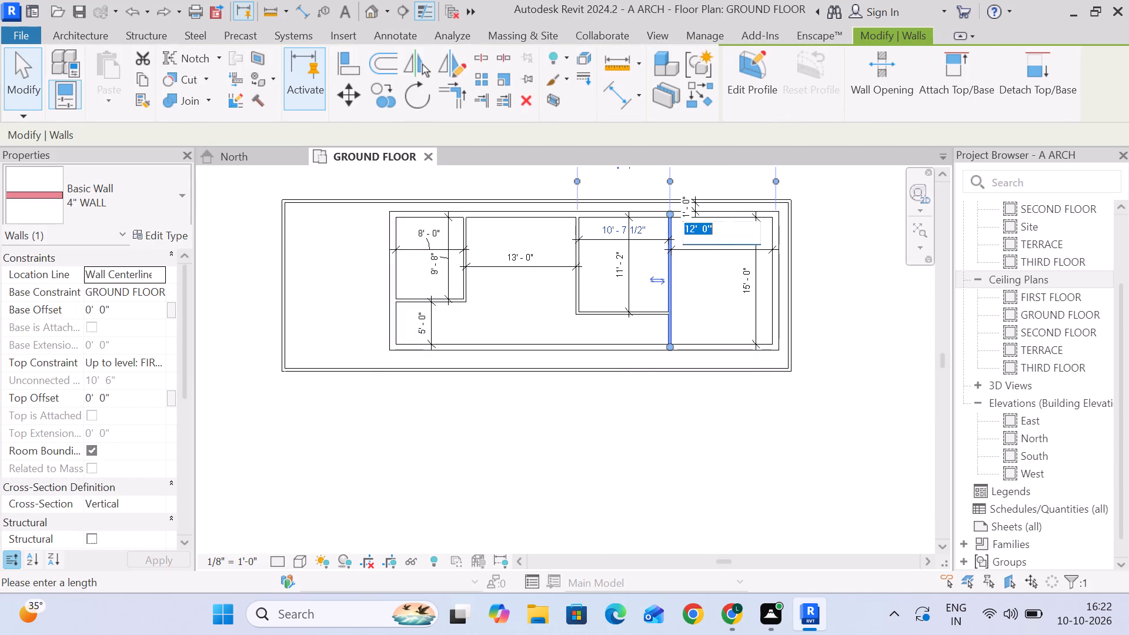
{"action": "type", "text": "10'"}
{"action": "key", "text": "Return"}
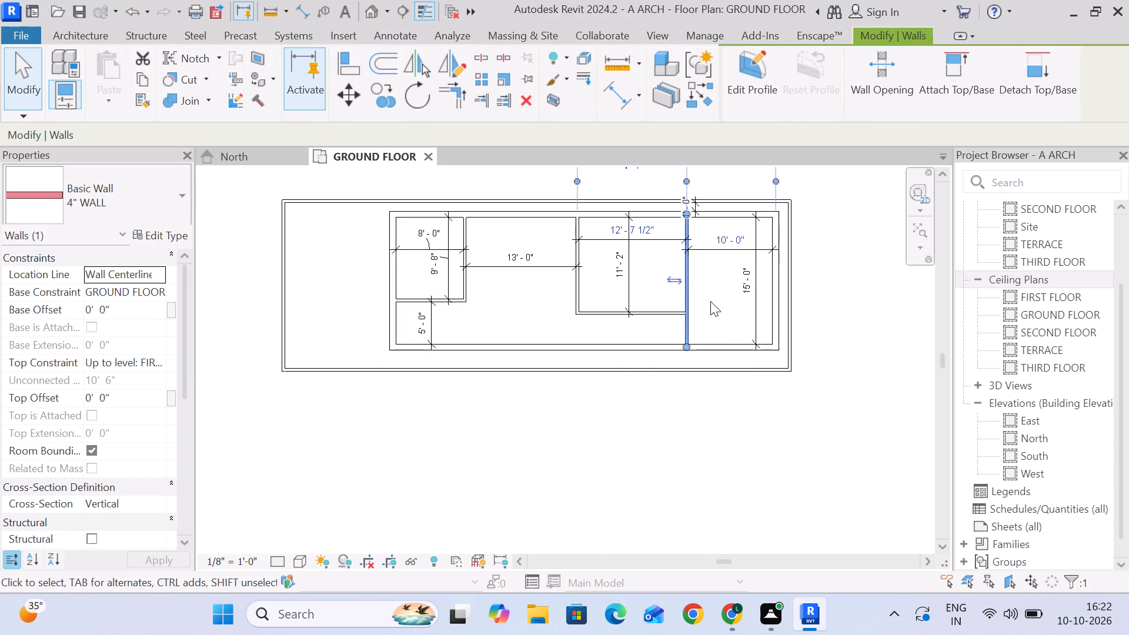
{"action": "left_click", "coordinate": [596, 330]}
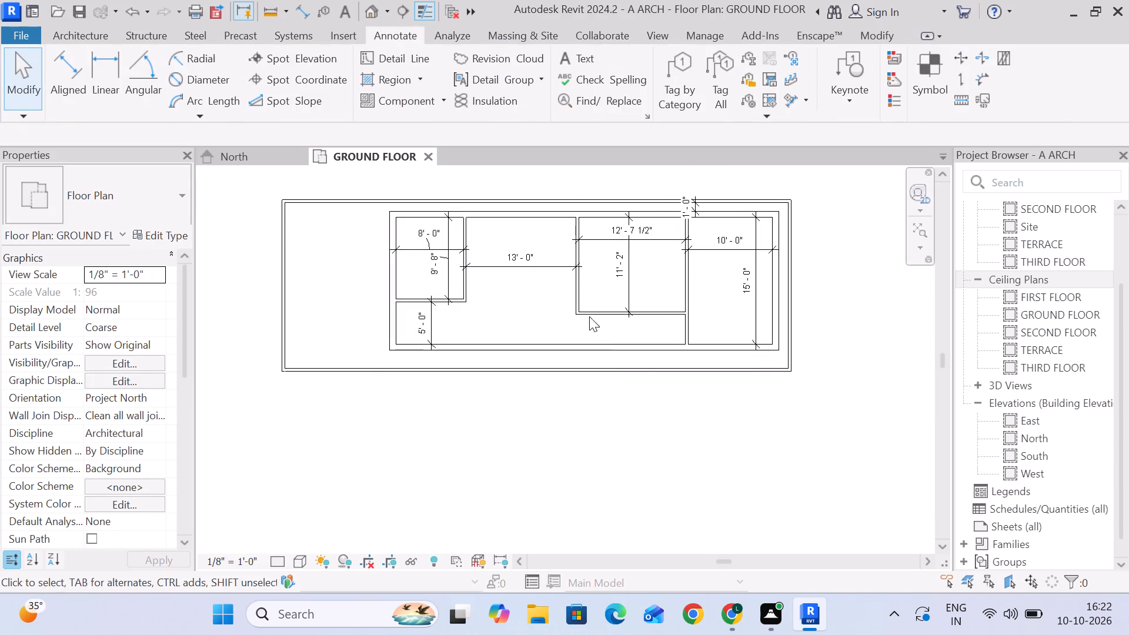
Set the middle room's clear east-west width to 10' by moving its west 4" partition.
{"action": "left_click", "coordinate": [579, 252]}
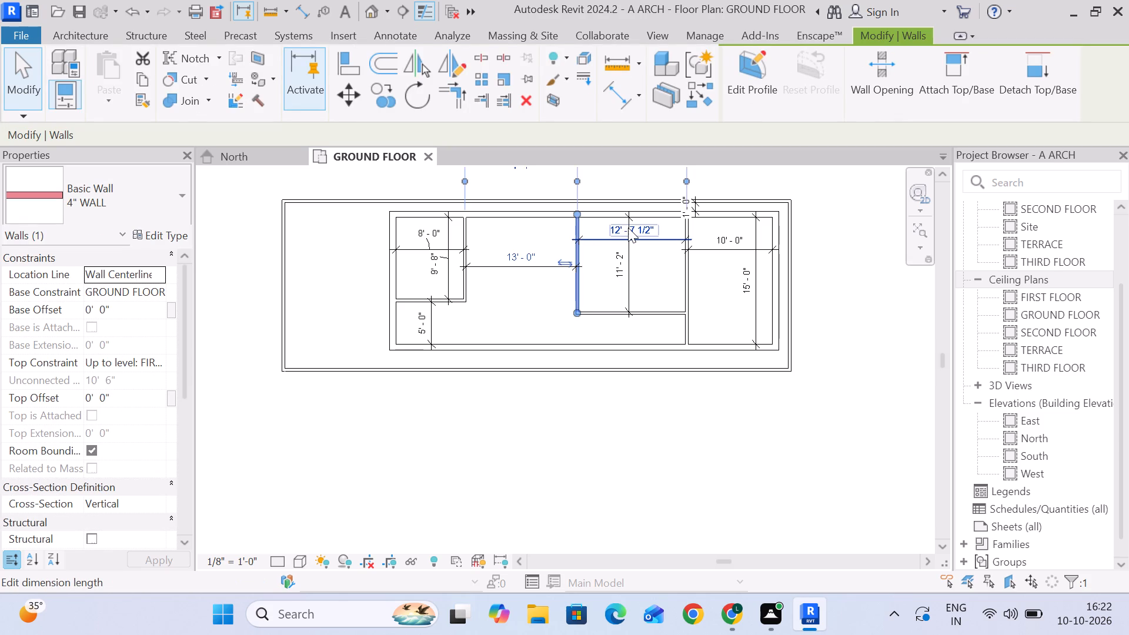
{"action": "left_click", "coordinate": [628, 228]}
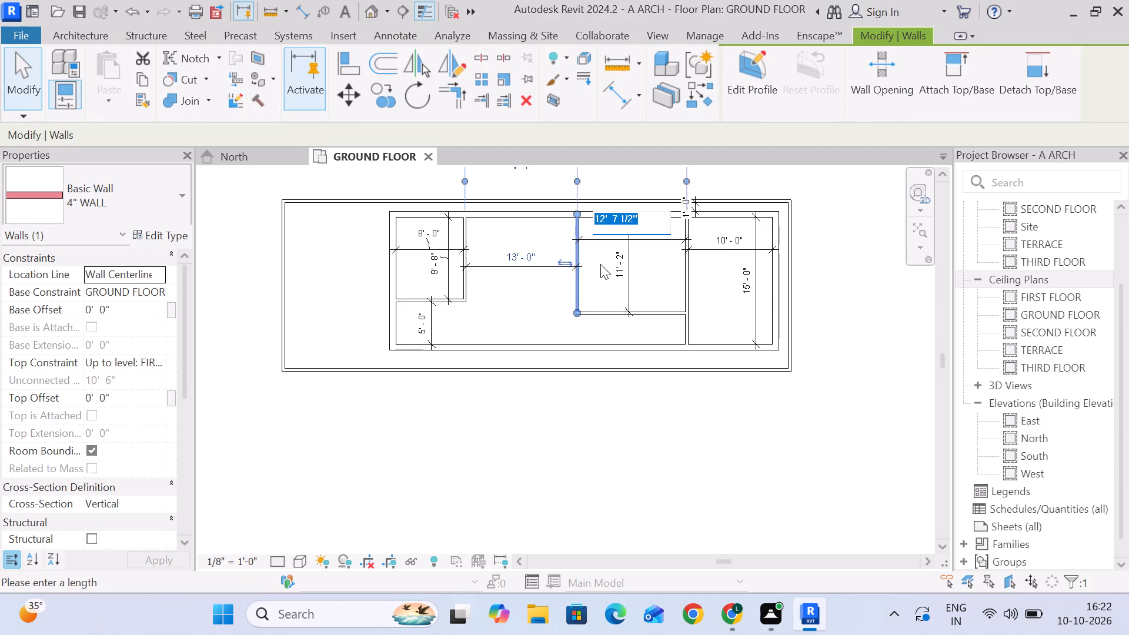
{"action": "key", "text": "1"}
{"action": "key", "text": "0"}
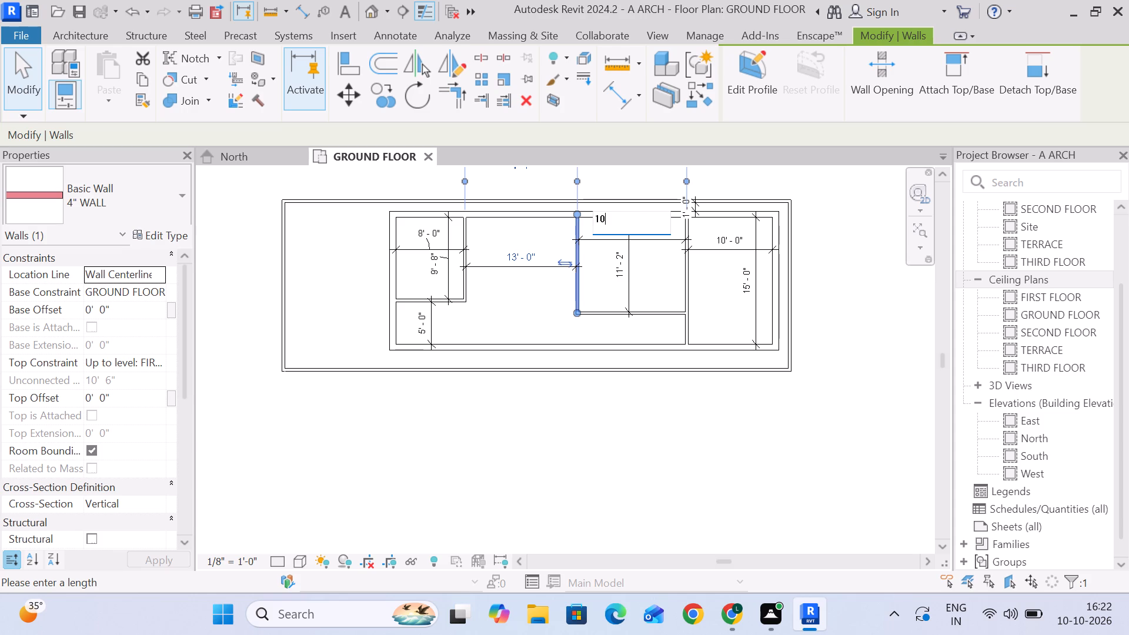
{"action": "key", "text": "apostrophe"}
{"action": "key", "text": "Return"}
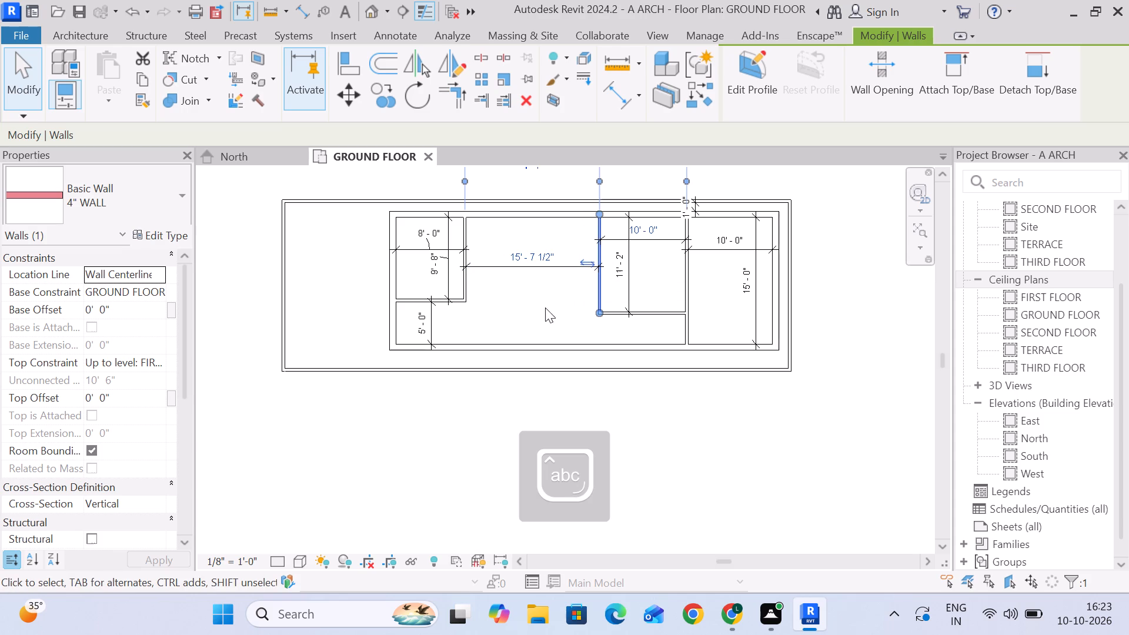
{"action": "left_click", "coordinate": [527, 317]}
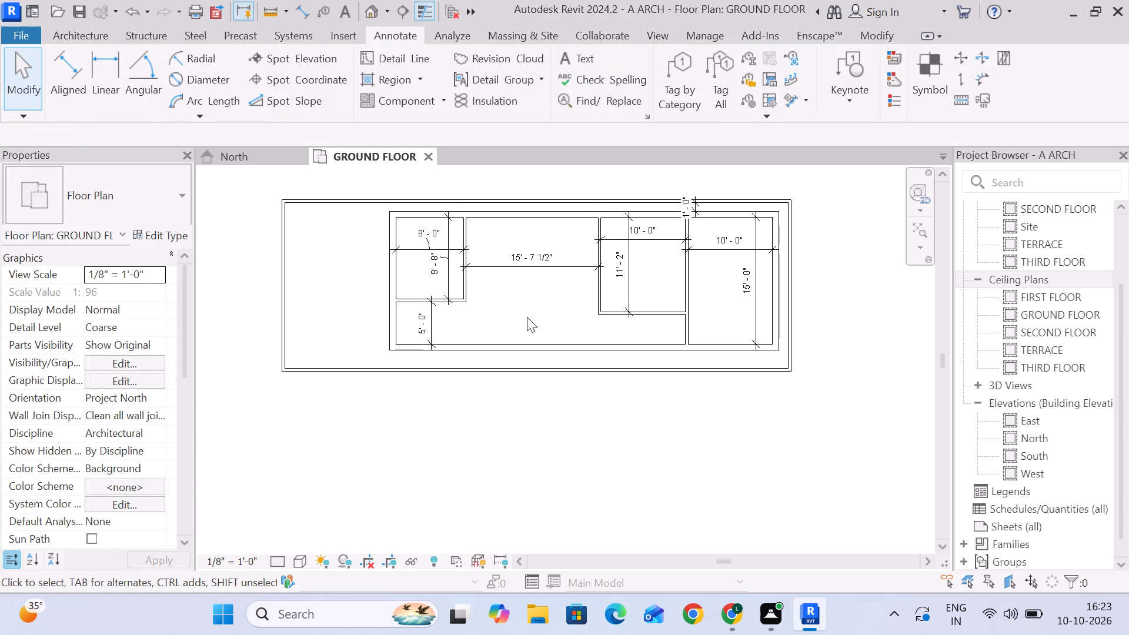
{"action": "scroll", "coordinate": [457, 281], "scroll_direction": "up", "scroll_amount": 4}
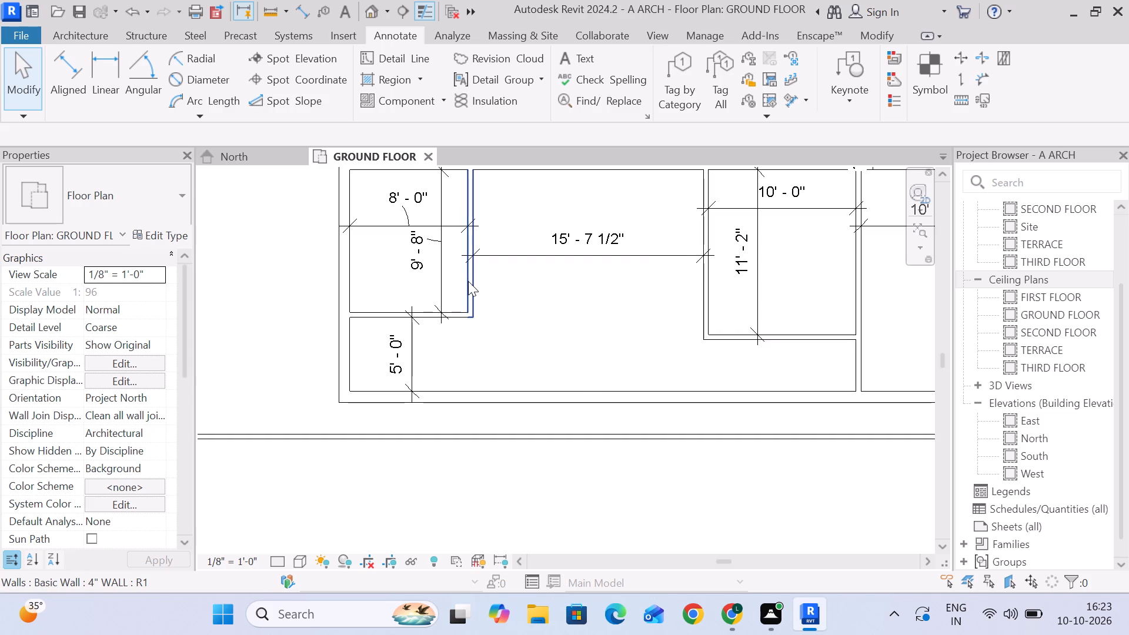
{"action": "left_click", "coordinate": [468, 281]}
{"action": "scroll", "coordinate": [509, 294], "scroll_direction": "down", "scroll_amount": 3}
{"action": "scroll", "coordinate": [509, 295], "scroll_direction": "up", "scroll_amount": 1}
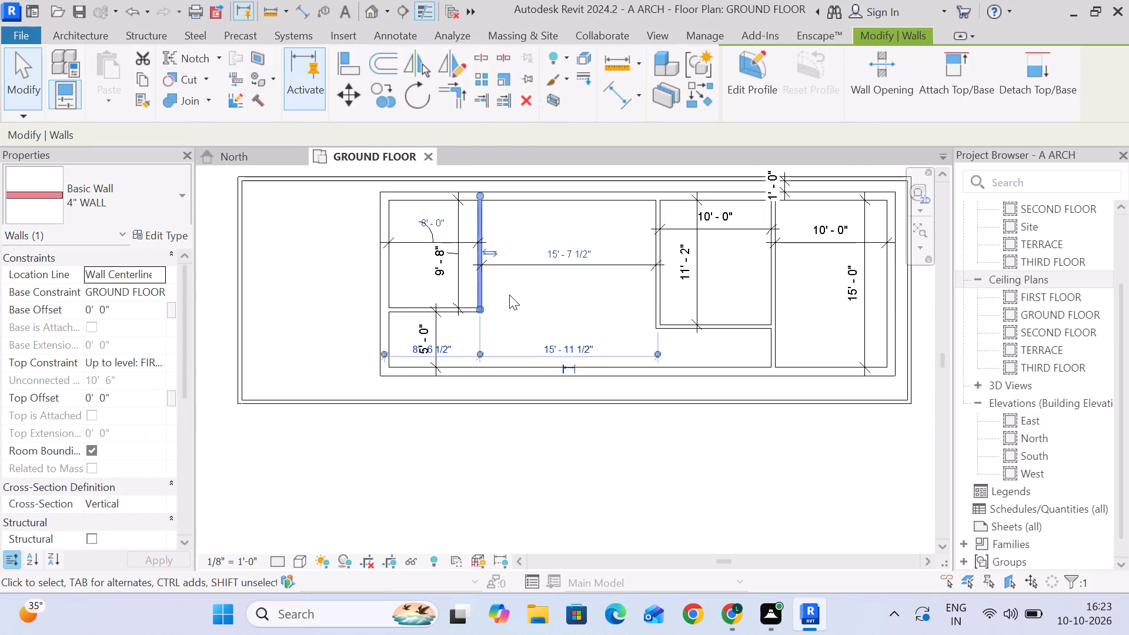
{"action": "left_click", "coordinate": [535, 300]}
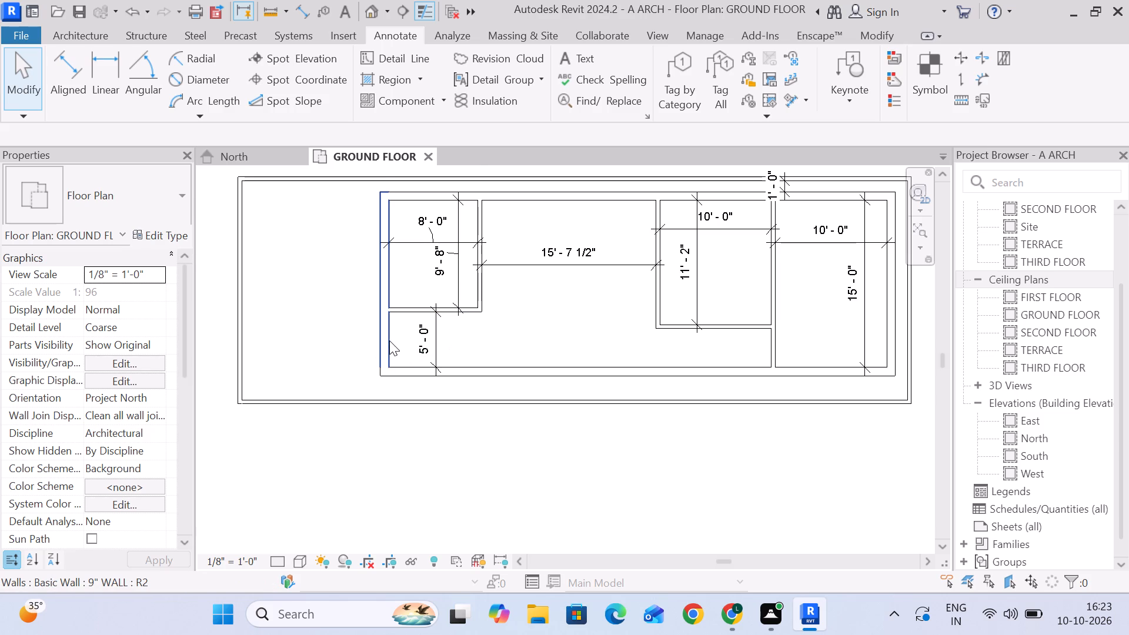
Split the inner enclosure's west 9" wall at the northwest room's south partition.
{"action": "left_click", "coordinate": [389, 340]}
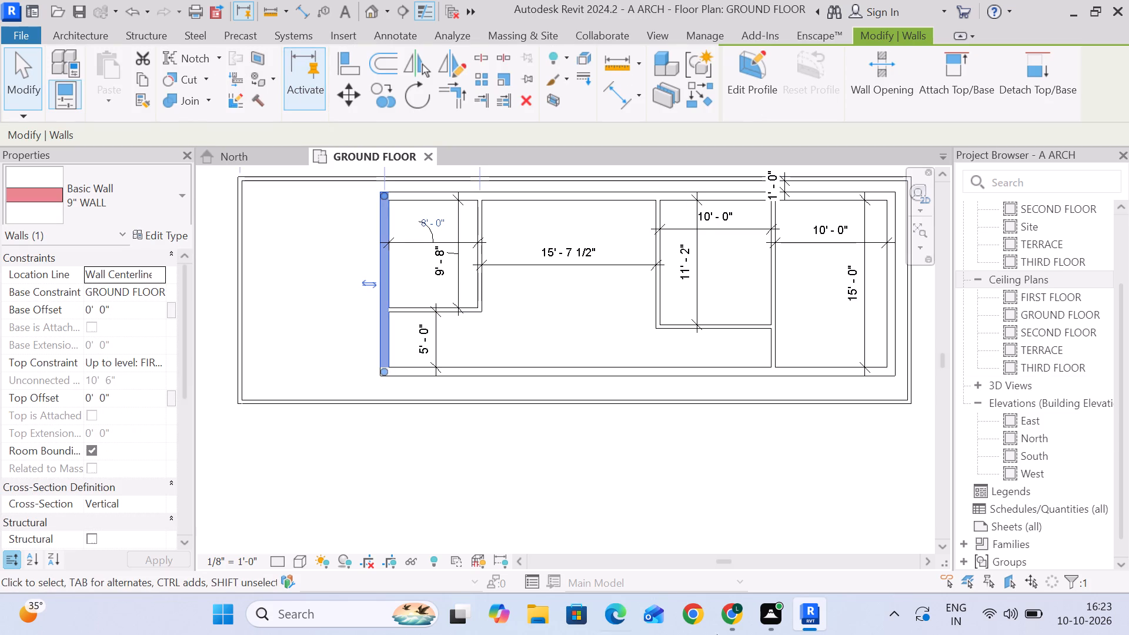
{"action": "left_click", "coordinate": [479, 56]}
{"action": "scroll", "coordinate": [372, 293], "scroll_direction": "up", "scroll_amount": 5}
{"action": "left_click", "coordinate": [397, 325]}
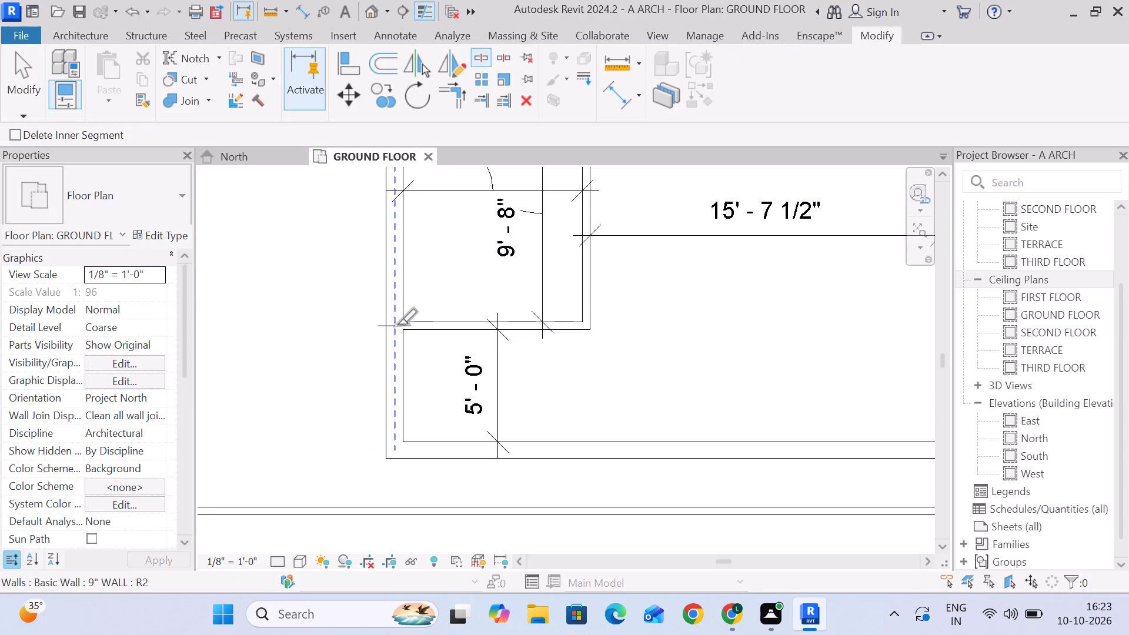
{"action": "left_click", "coordinate": [25, 79]}
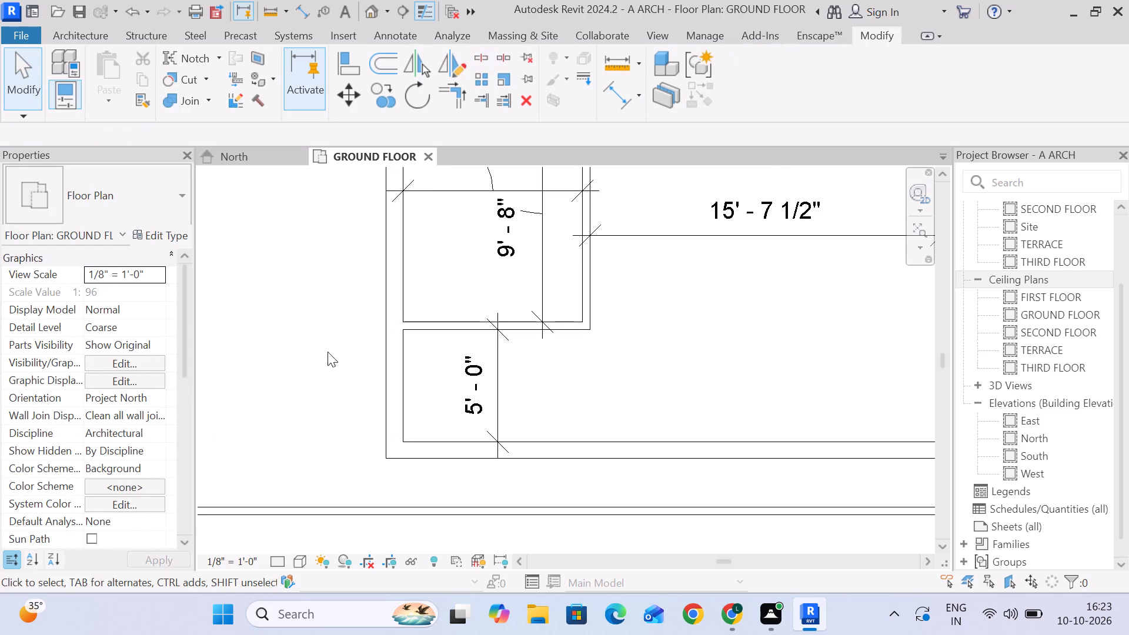
Delete the southern segment of the west 9" wall, below the northwest room.
{"action": "left_click", "coordinate": [397, 361]}
{"action": "scroll", "coordinate": [465, 372], "scroll_direction": "down", "scroll_amount": 4}
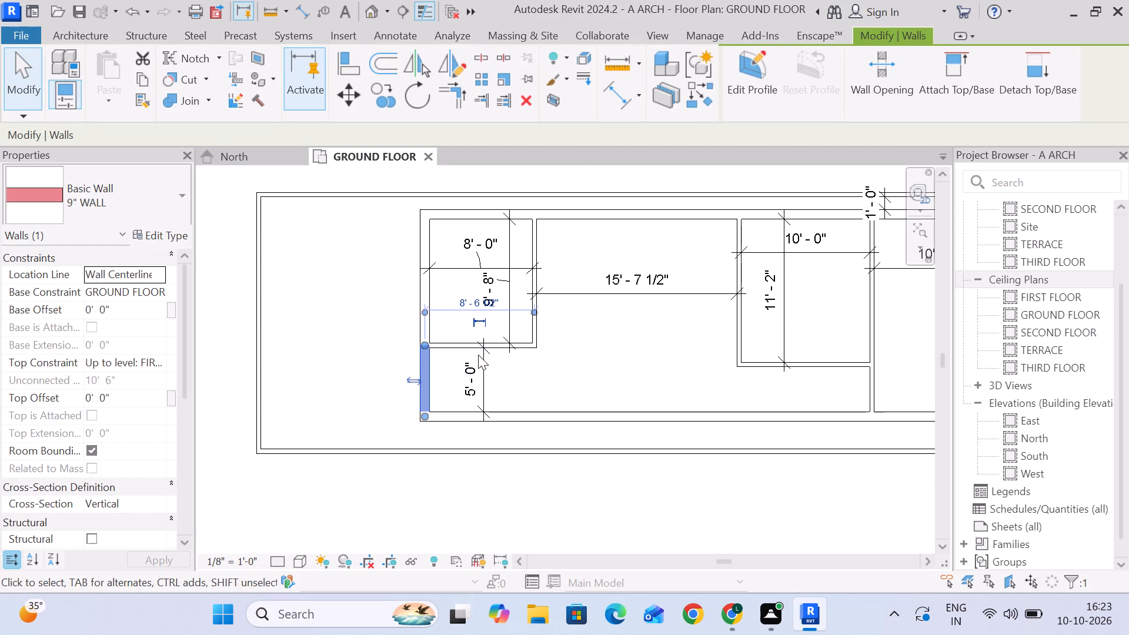
{"action": "key", "text": "BackSpace"}
Shorten the south 9" wall from its open west end to a length of about 41'.
{"action": "scroll", "coordinate": [435, 410], "scroll_direction": "up", "scroll_amount": 4}
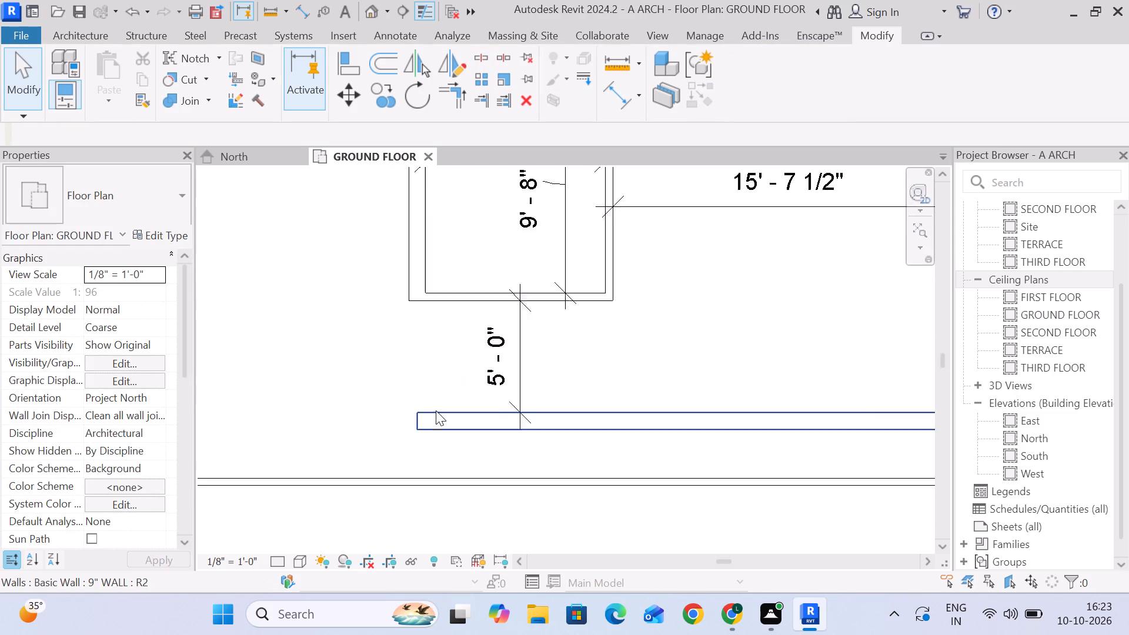
{"action": "left_click", "coordinate": [417, 419]}
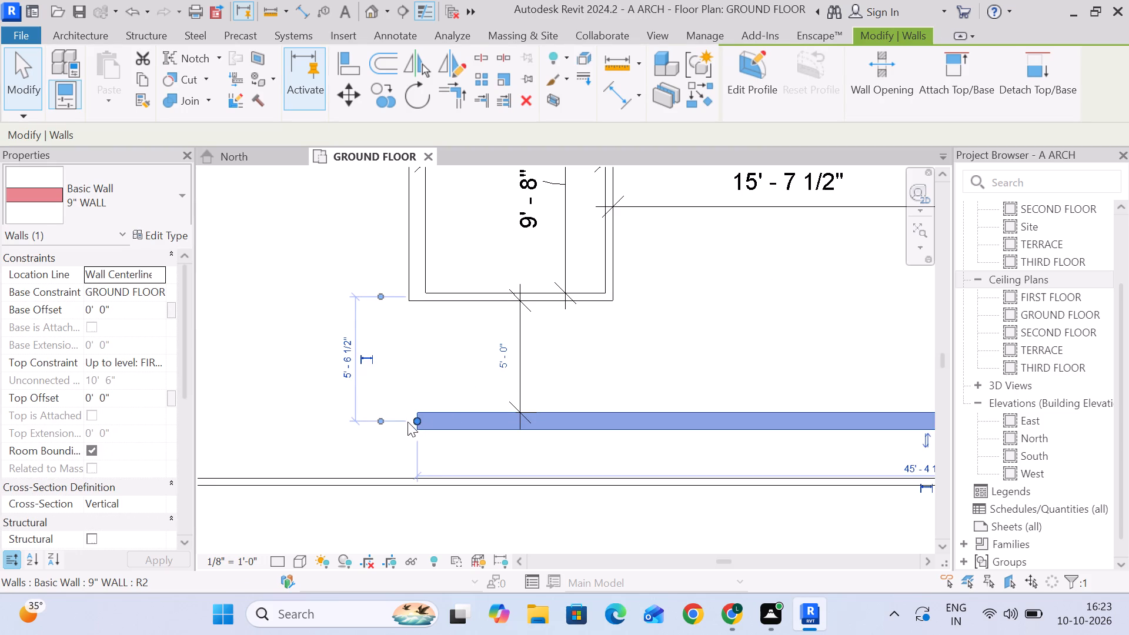
{"action": "left_click_drag", "start_coordinate": [415, 422], "coordinate": [518, 422]}
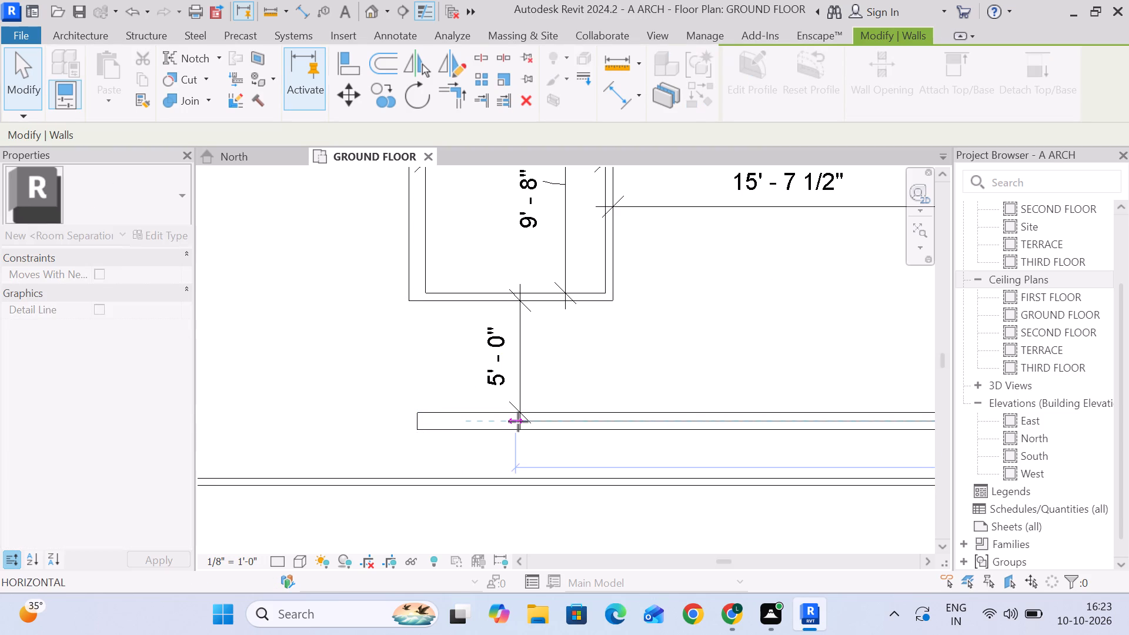
{"action": "left_click_drag", "start_coordinate": [518, 422], "coordinate": [520, 422]}
{"action": "left_click", "coordinate": [640, 323]}
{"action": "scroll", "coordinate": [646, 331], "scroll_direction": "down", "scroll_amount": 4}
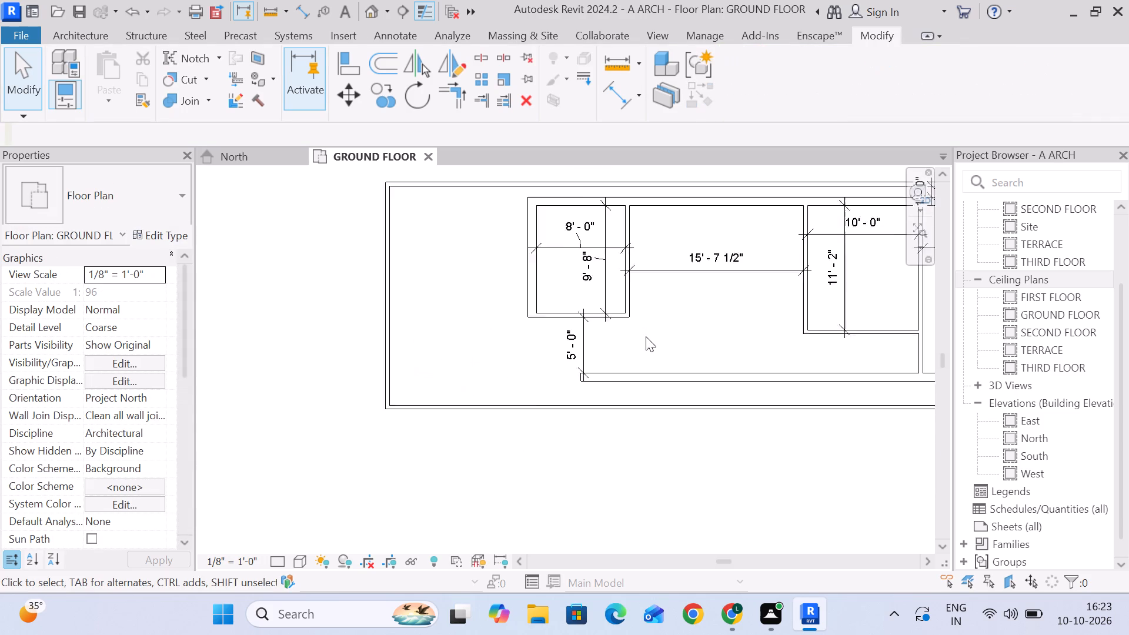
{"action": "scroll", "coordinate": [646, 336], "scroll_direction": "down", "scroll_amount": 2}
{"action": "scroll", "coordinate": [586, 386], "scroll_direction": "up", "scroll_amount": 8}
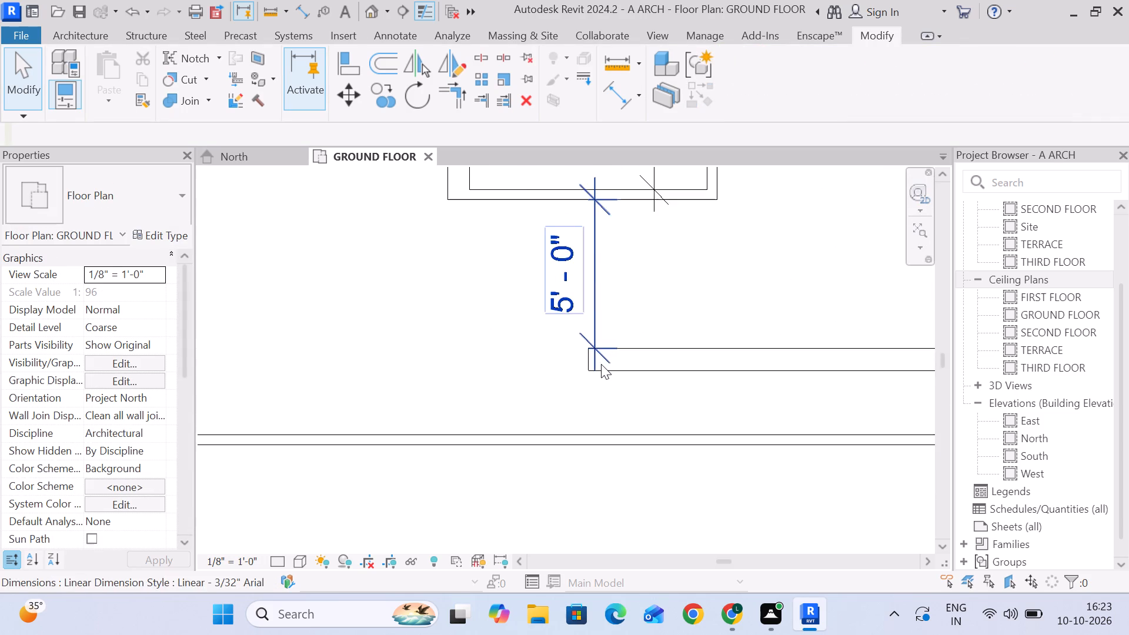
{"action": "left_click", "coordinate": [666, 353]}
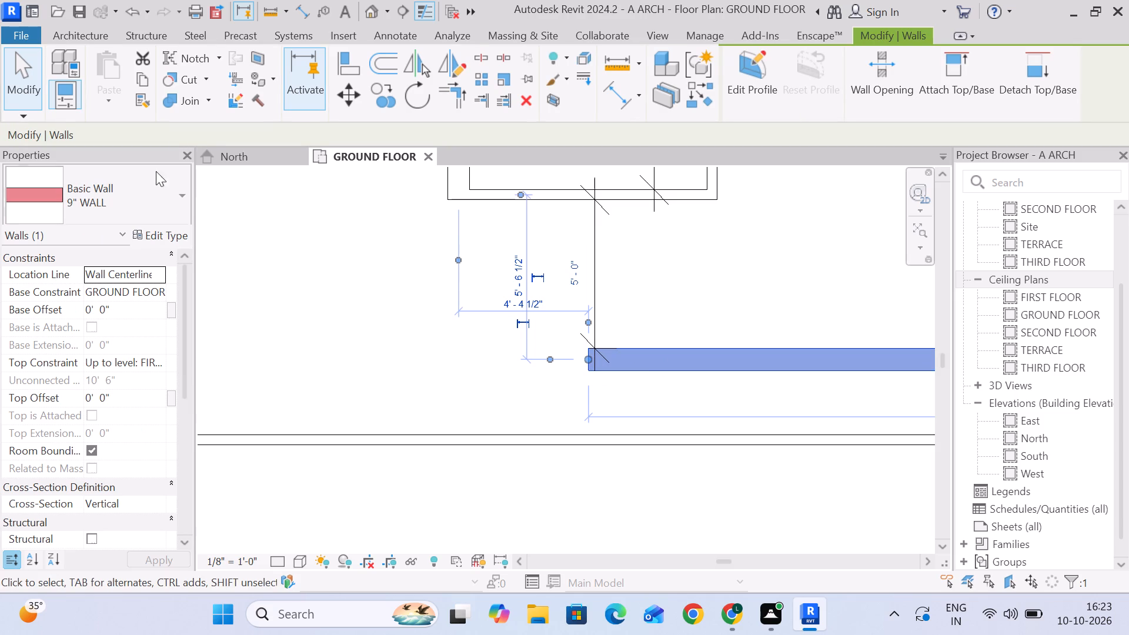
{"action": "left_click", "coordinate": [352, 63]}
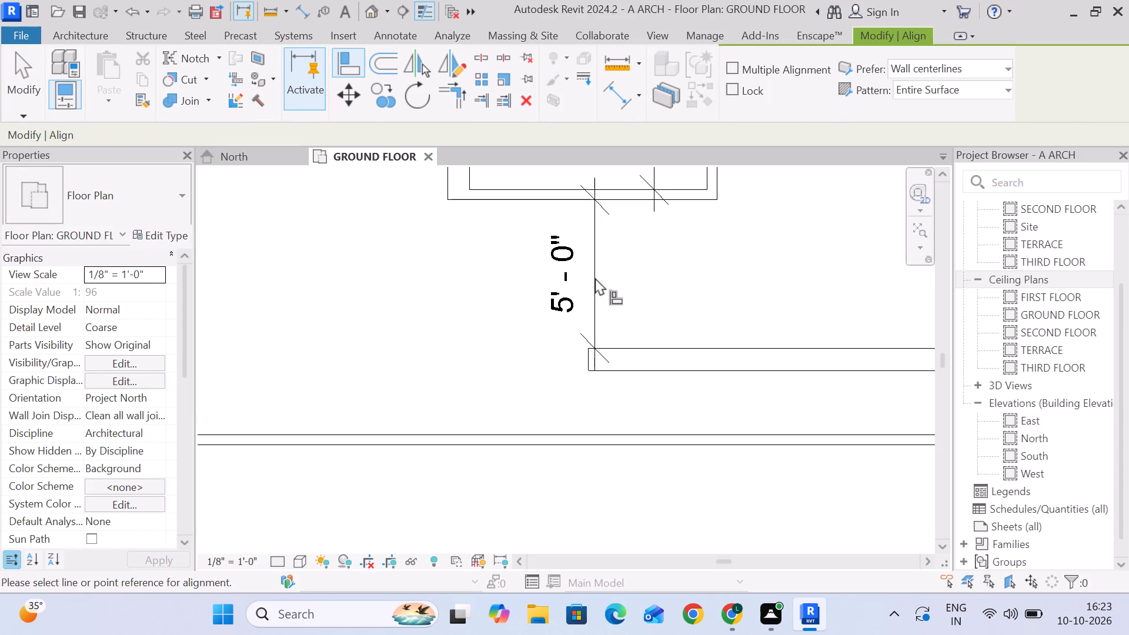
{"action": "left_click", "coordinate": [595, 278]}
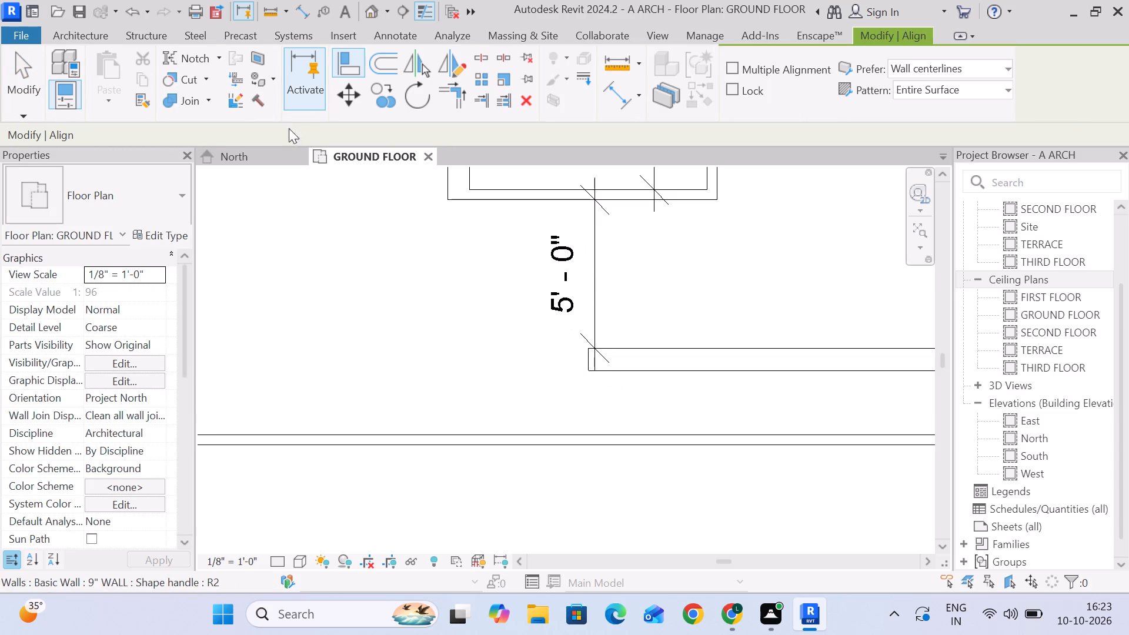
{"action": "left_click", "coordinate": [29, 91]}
Examine the south 9" wall from its open west end to the east corner, and its gap to the perimeter wall.
{"action": "left_click", "coordinate": [634, 345]}
{"action": "scroll", "coordinate": [633, 357], "scroll_direction": "down", "scroll_amount": 2}
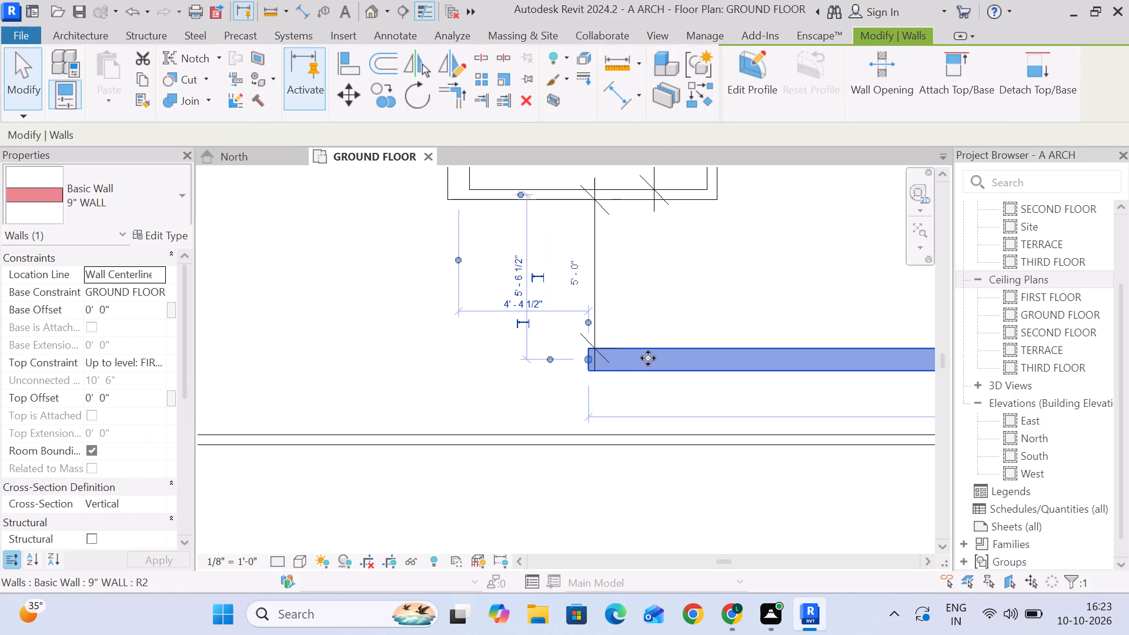
{"action": "scroll", "coordinate": [648, 358], "scroll_direction": "down", "scroll_amount": 3}
{"action": "middle_click_drag", "start_coordinate": [730, 342], "coordinate": [359, 255]}
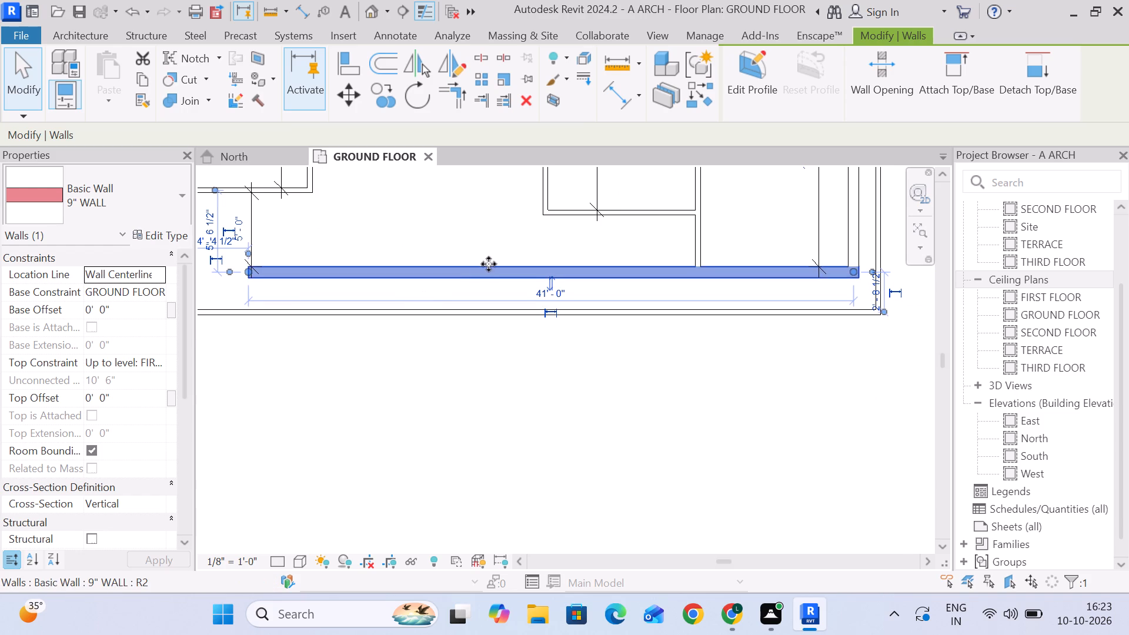
{"action": "middle_click_drag", "start_coordinate": [533, 260], "coordinate": [642, 240]}
{"action": "scroll", "coordinate": [385, 251], "scroll_direction": "up", "scroll_amount": 4}
{"action": "middle_click_drag", "start_coordinate": [341, 269], "coordinate": [399, 299]}
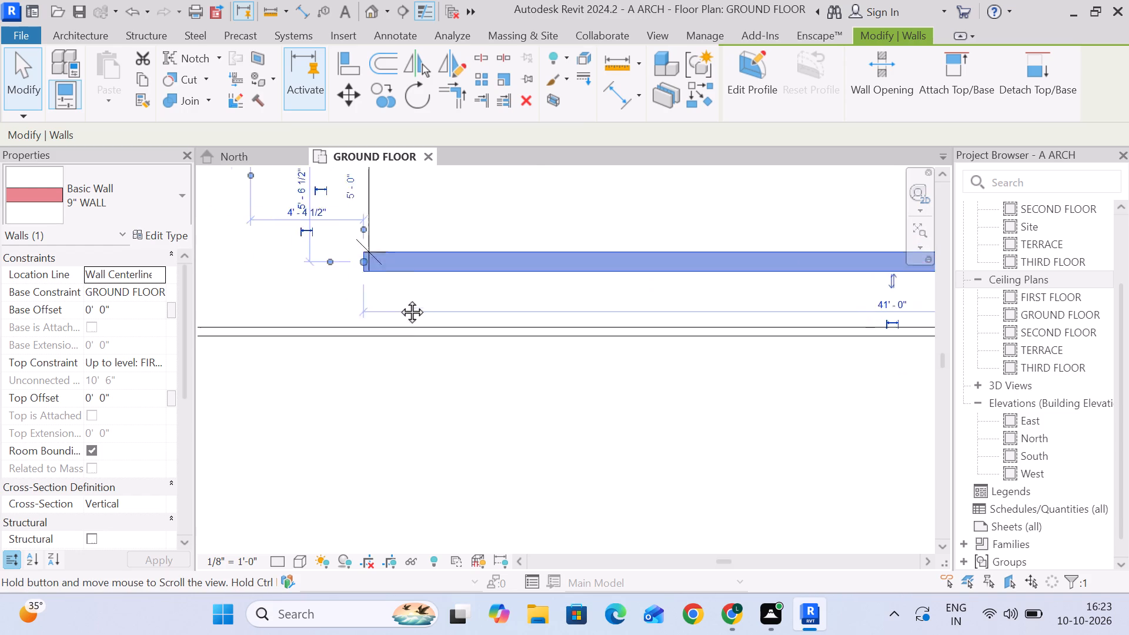
{"action": "middle_click_drag", "start_coordinate": [399, 299], "coordinate": [383, 365]}
{"action": "scroll", "coordinate": [387, 364], "scroll_direction": "up", "scroll_amount": 1}
{"action": "scroll", "coordinate": [399, 340], "scroll_direction": "down", "scroll_amount": 6}
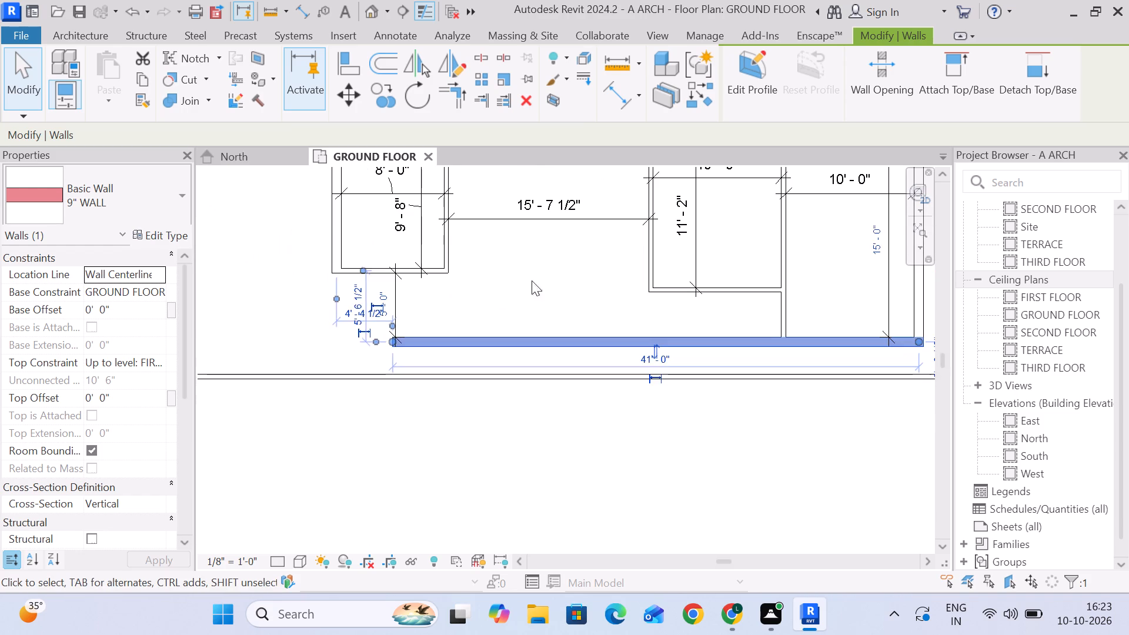
{"action": "left_click", "coordinate": [567, 256]}
{"action": "middle_click_drag", "start_coordinate": [447, 308], "coordinate": [485, 248]}
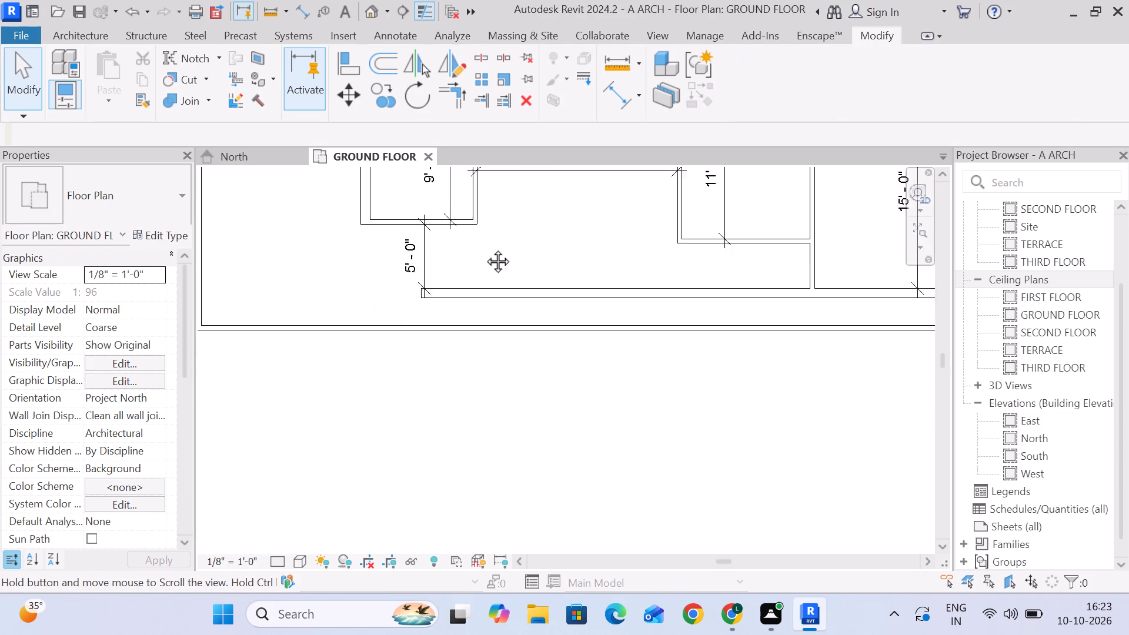
{"action": "middle_click_drag", "start_coordinate": [485, 248], "coordinate": [614, 225]}
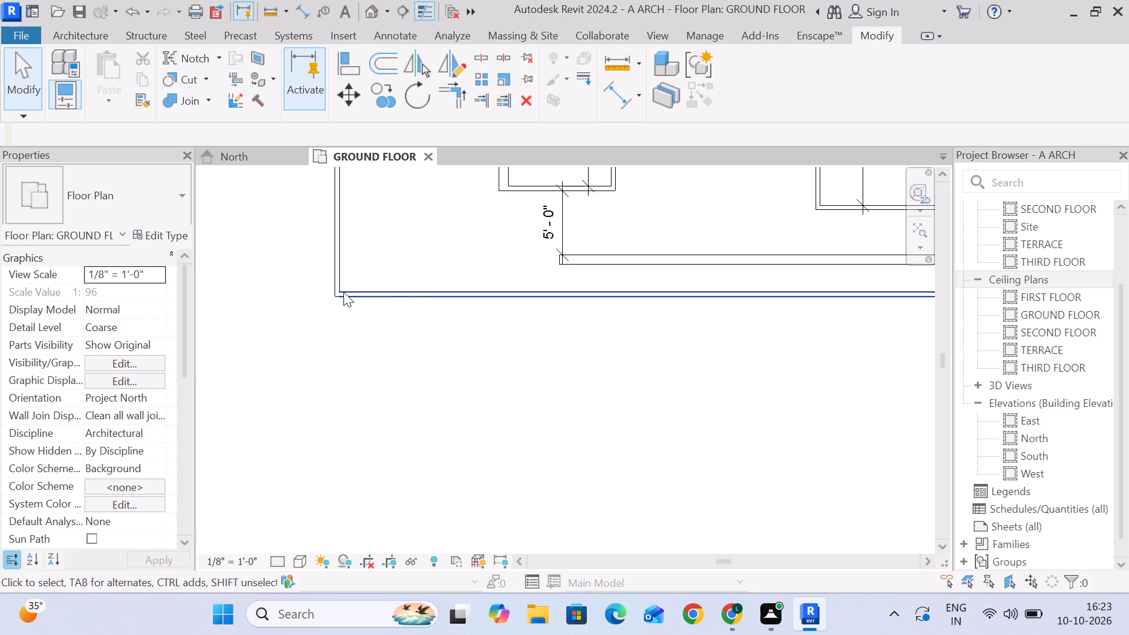
{"action": "scroll", "coordinate": [547, 298], "scroll_direction": "down", "scroll_amount": 4}
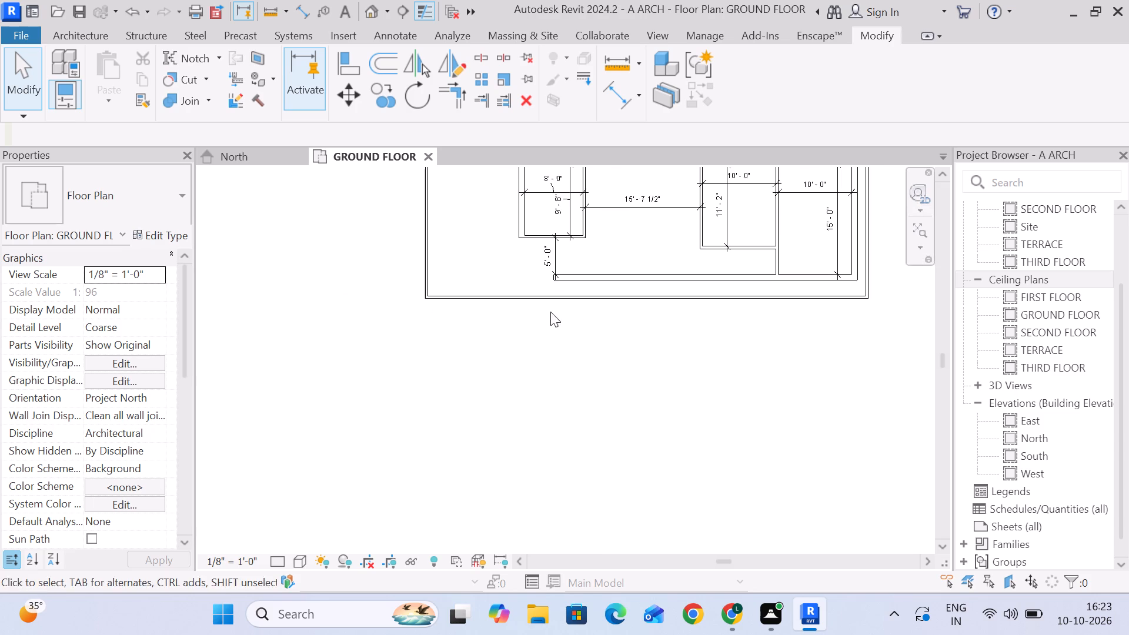
{"action": "middle_click_drag", "start_coordinate": [600, 323], "coordinate": [494, 314]}
{"action": "scroll", "coordinate": [459, 312], "scroll_direction": "up", "scroll_amount": 3}
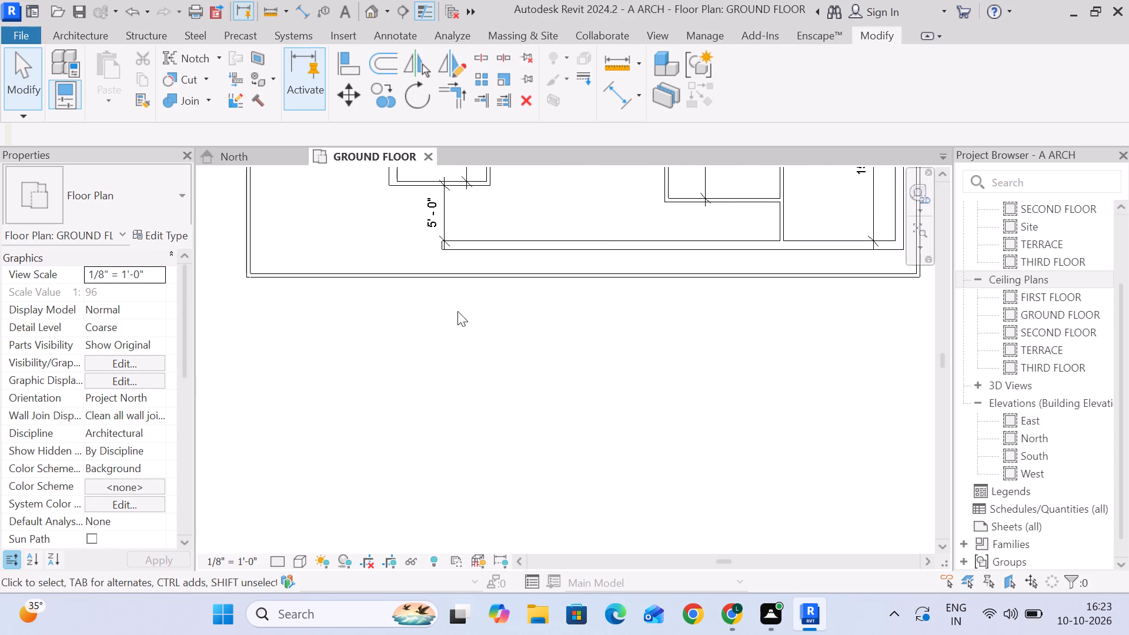
{"action": "left_click", "coordinate": [468, 242]}
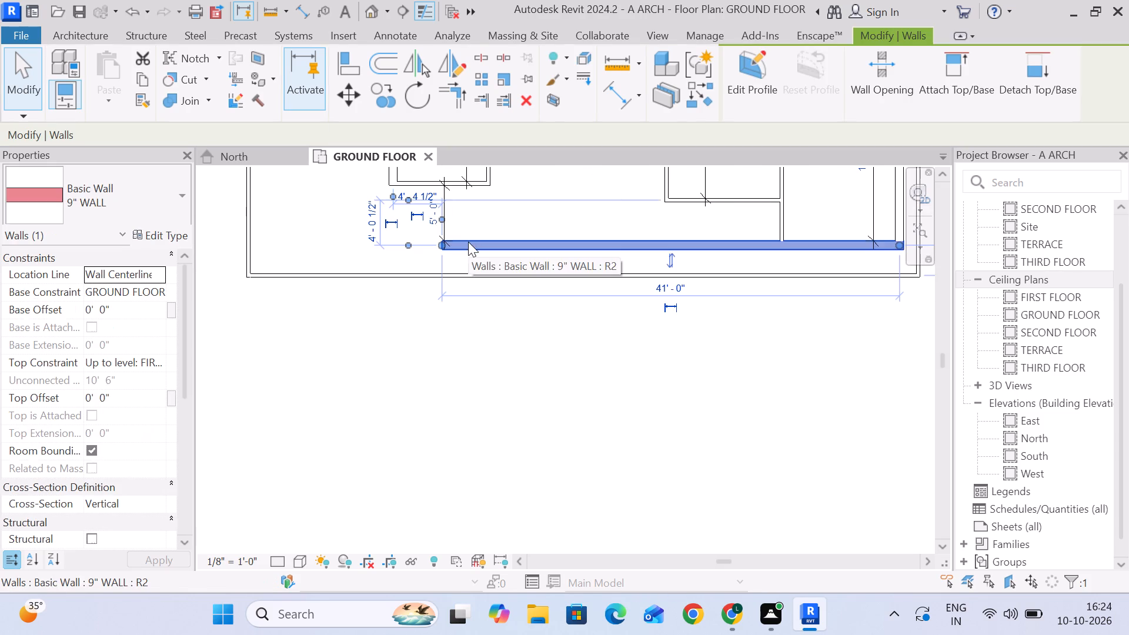
{"action": "left_click", "coordinate": [507, 212]}
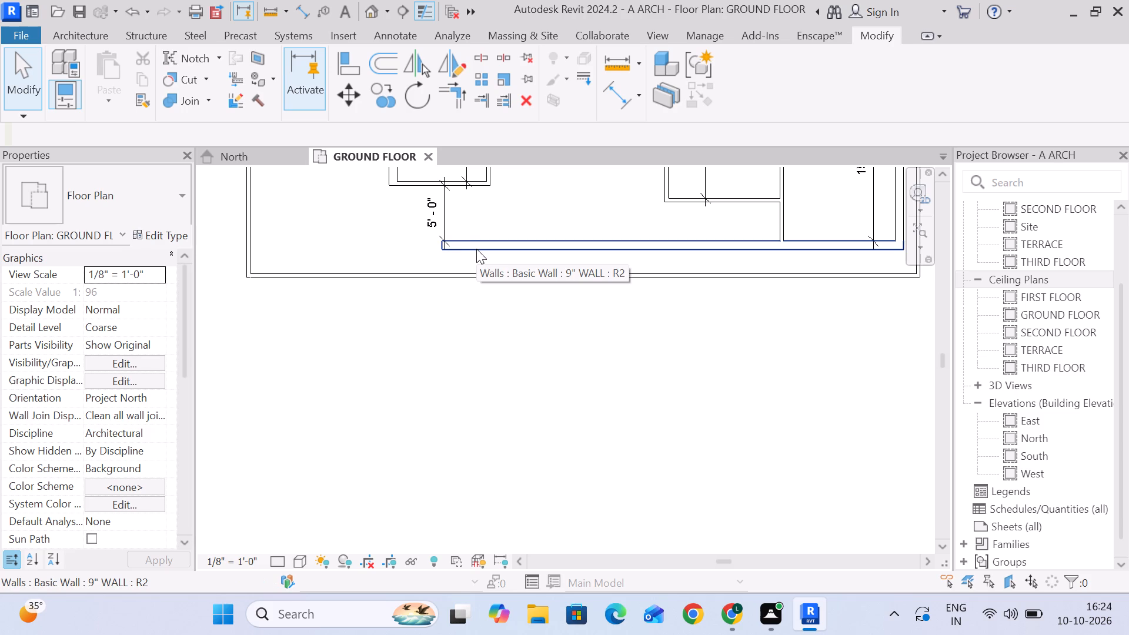
Set the north-south gap between the northwest room's south partition and the south 9" wall to 4'-6" by moving the south wall.
{"action": "left_click", "coordinate": [476, 249]}
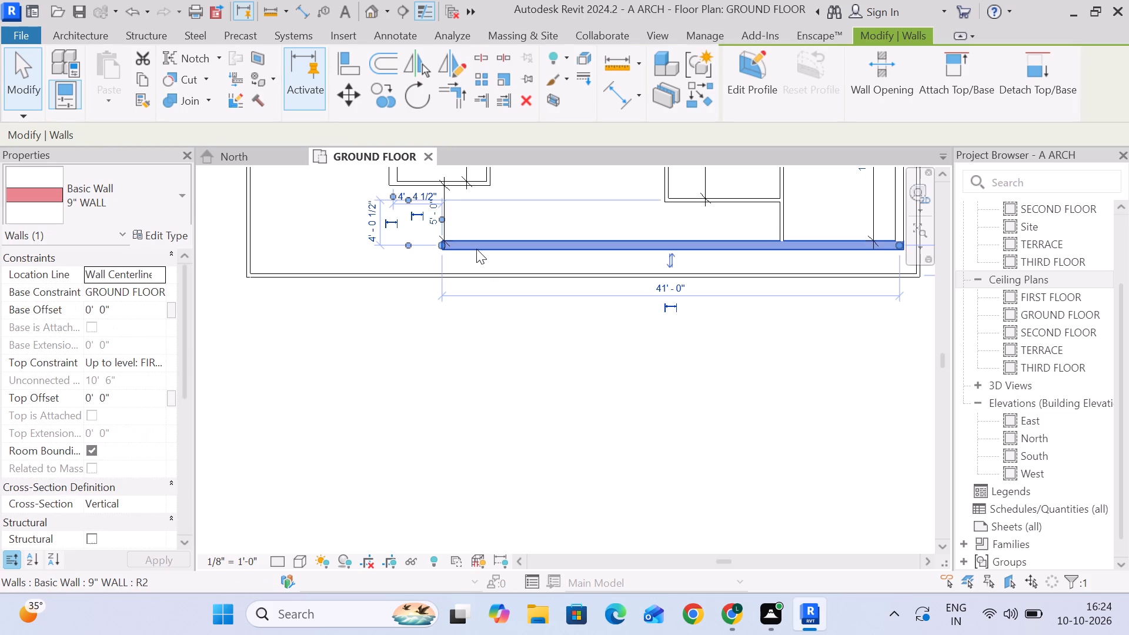
{"action": "scroll", "coordinate": [512, 390], "scroll_direction": "down", "scroll_amount": 4}
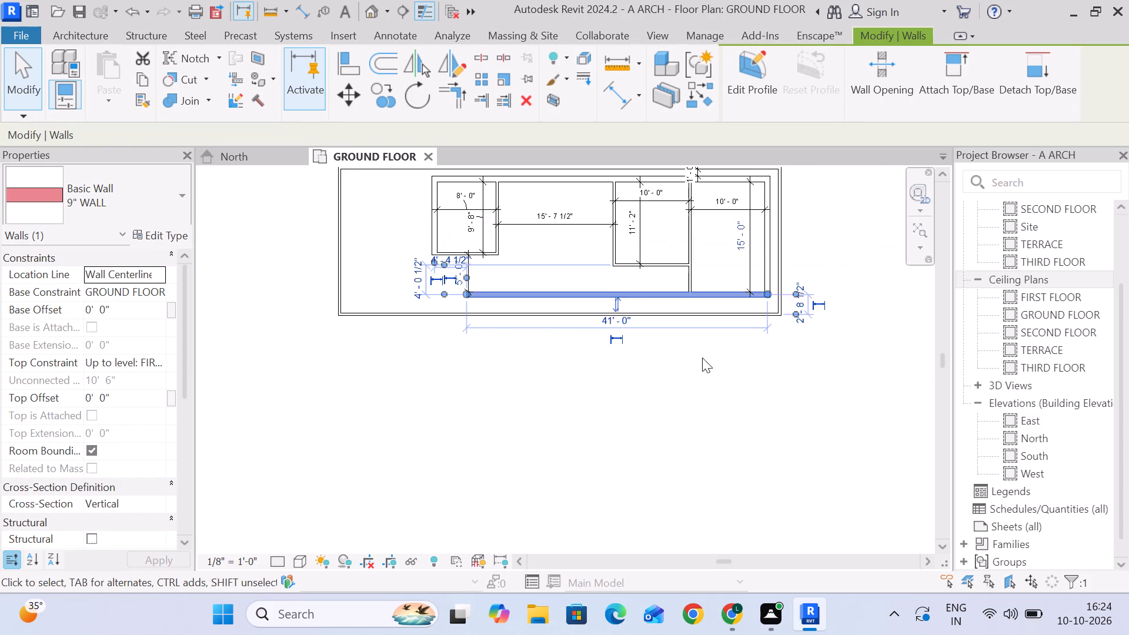
{"action": "scroll", "coordinate": [751, 346], "scroll_direction": "up", "scroll_amount": 8}
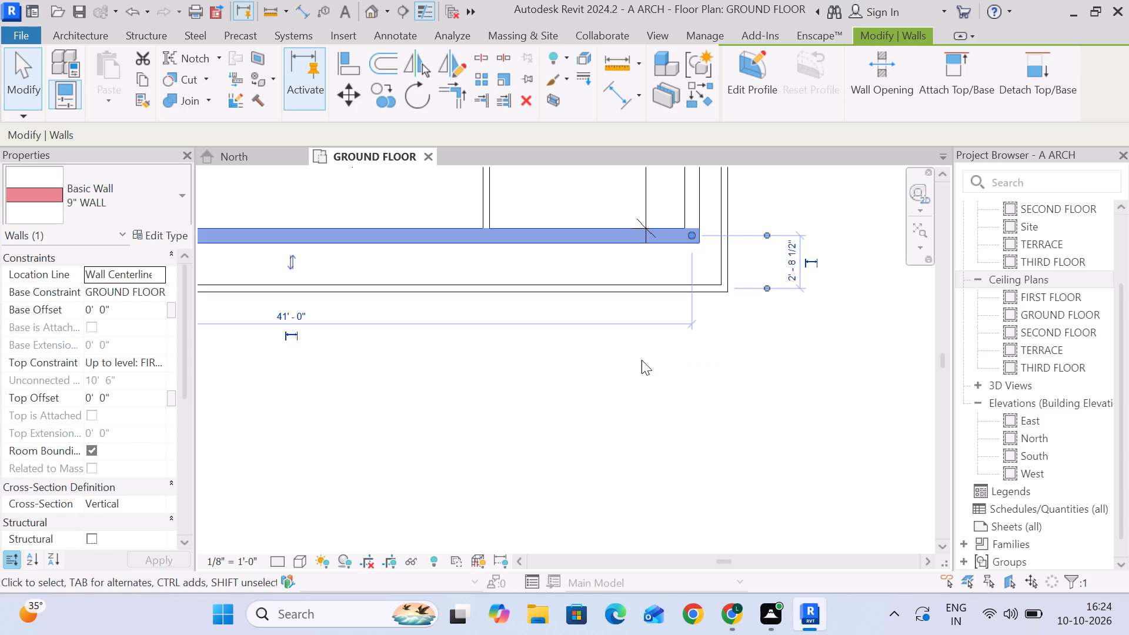
{"action": "scroll", "coordinate": [592, 379], "scroll_direction": "down", "scroll_amount": 2}
{"action": "middle_click_drag", "start_coordinate": [475, 401], "coordinate": [561, 344]}
{"action": "middle_click_drag", "start_coordinate": [599, 345], "coordinate": [673, 343]}
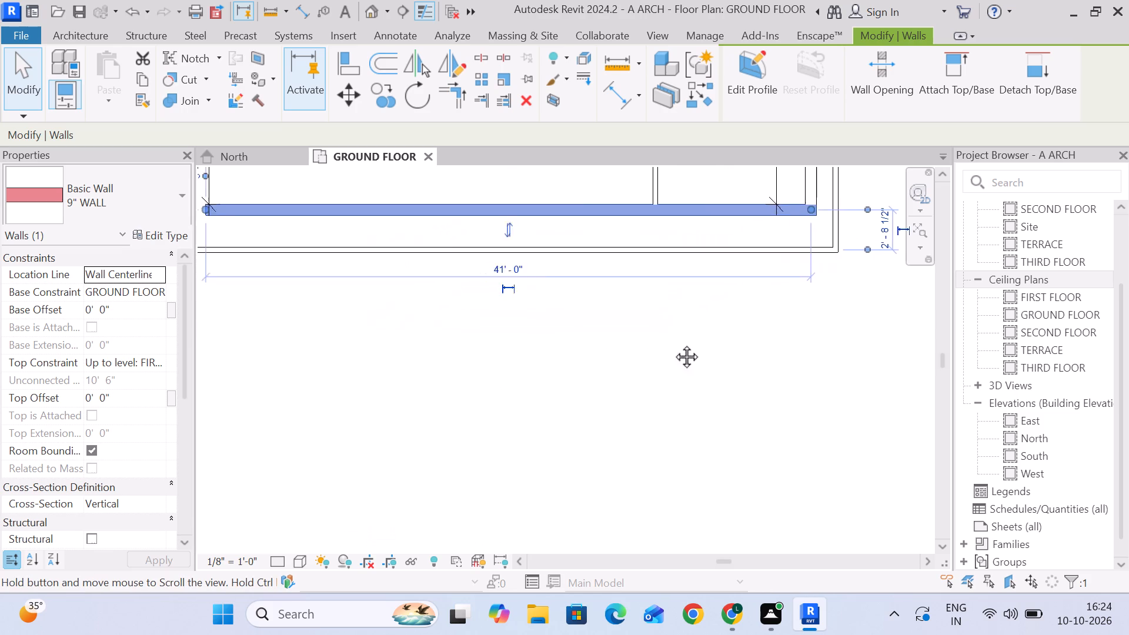
{"action": "middle_click_drag", "start_coordinate": [673, 343], "coordinate": [701, 349]}
{"action": "scroll", "coordinate": [704, 350], "scroll_direction": "down", "scroll_amount": 2}
{"action": "middle_click_drag", "start_coordinate": [671, 360], "coordinate": [667, 412]}
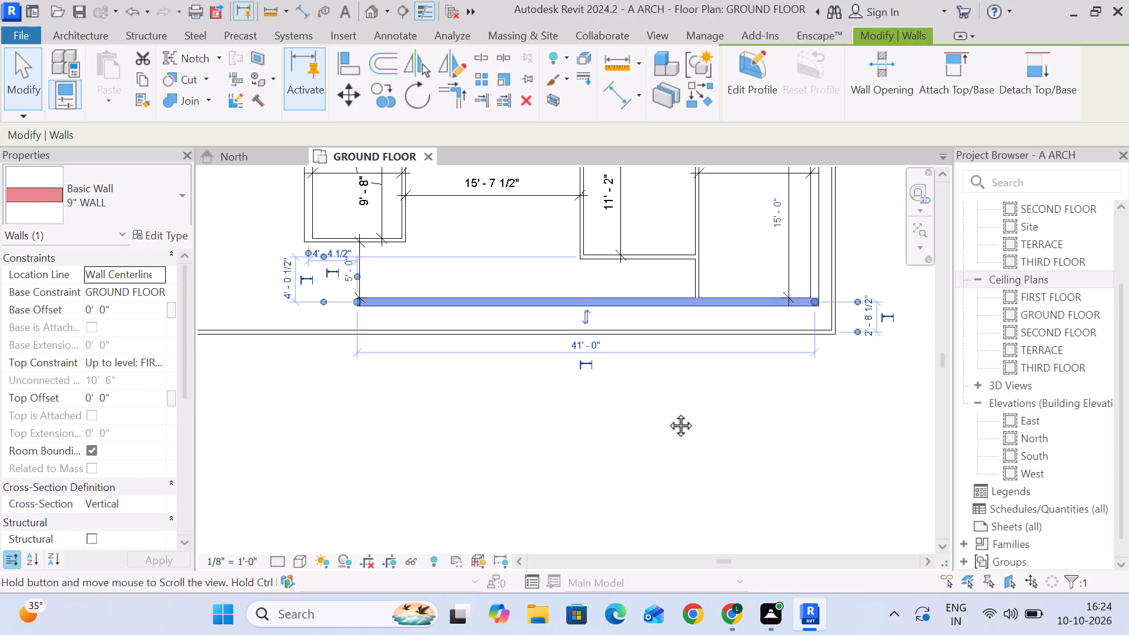
{"action": "middle_click_drag", "start_coordinate": [667, 412], "coordinate": [680, 385]}
{"action": "scroll", "coordinate": [386, 248], "scroll_direction": "up", "scroll_amount": 3}
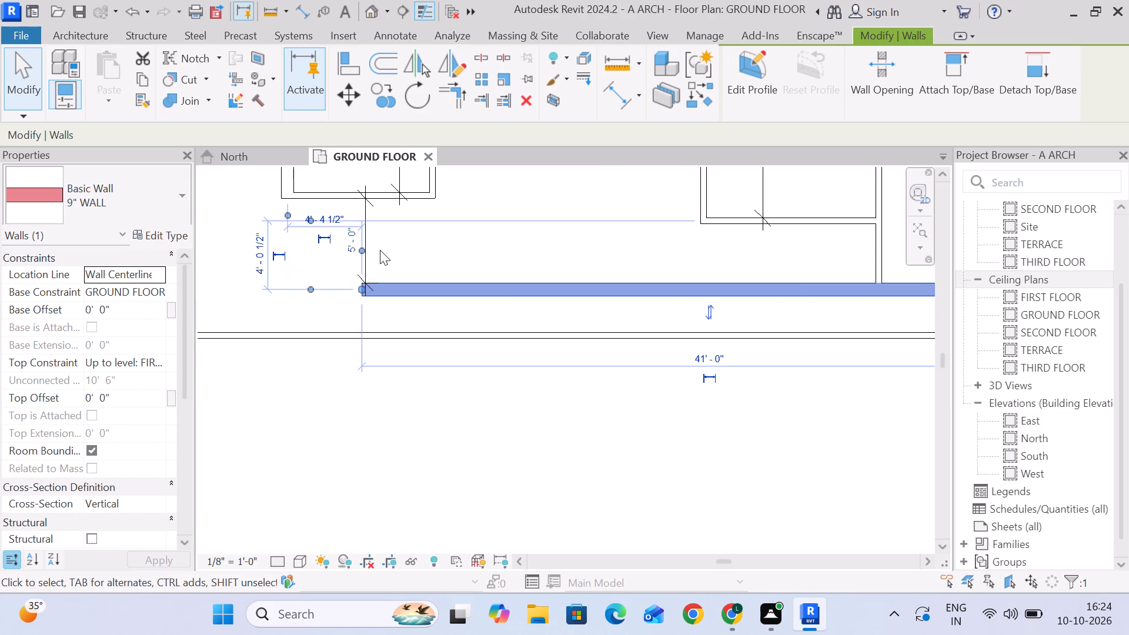
{"action": "left_click", "coordinate": [347, 242]}
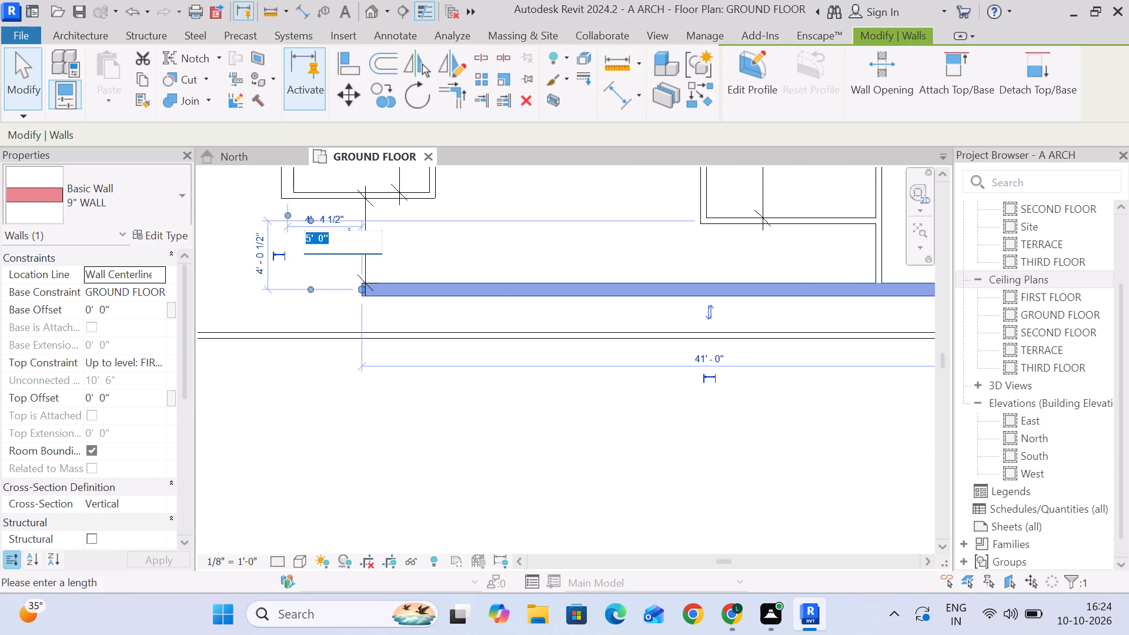
{"action": "key", "text": "4"}
{"action": "key", "text": "6"}
{"action": "key", "text": "BackSpace"}
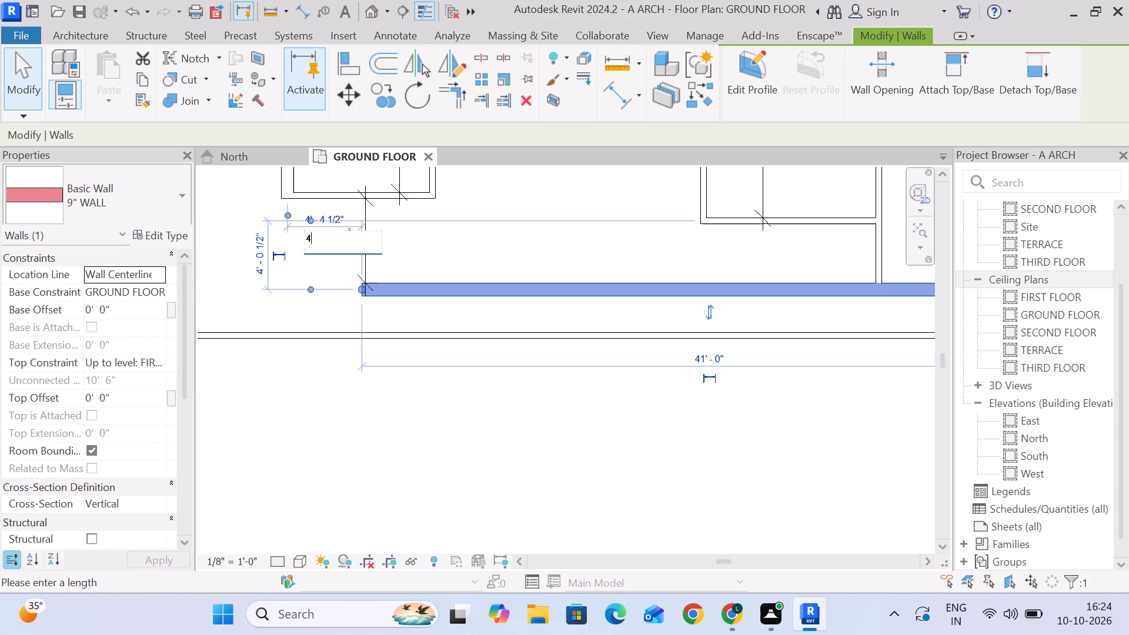
{"action": "key", "text": "apostrophe"}
{"action": "key", "text": "6"}
{"action": "key", "text": "shift+quotedbl"}
{"action": "key", "text": "Return"}
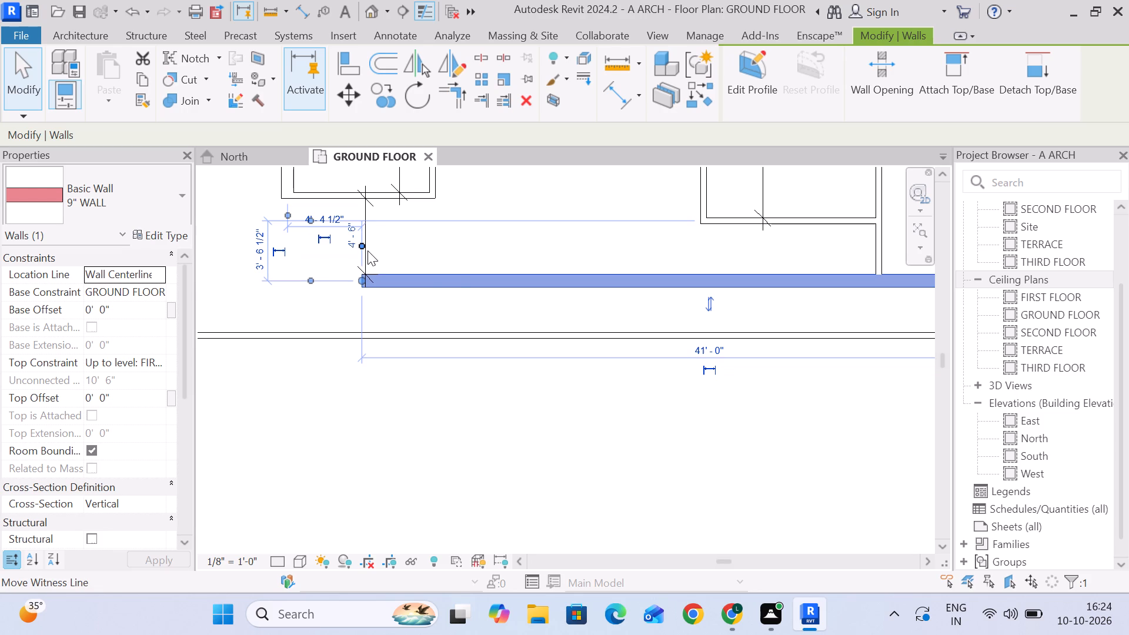
{"action": "left_click", "coordinate": [445, 240]}
{"action": "scroll", "coordinate": [537, 320], "scroll_direction": "down", "scroll_amount": 4}
{"action": "left_click", "coordinate": [589, 294]}
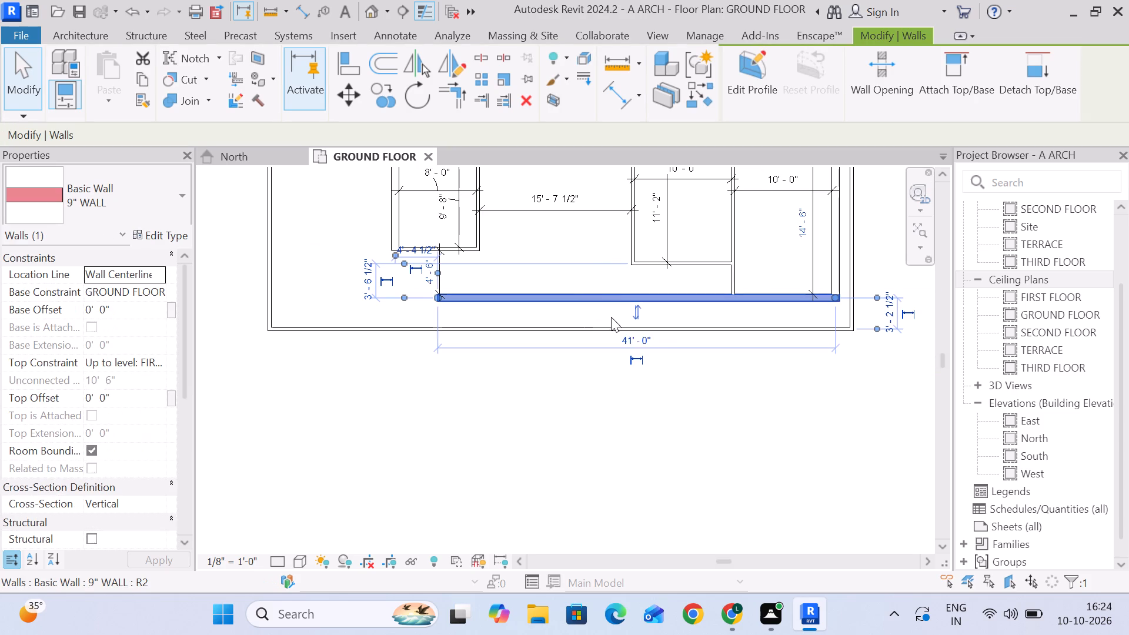
{"action": "left_click", "coordinate": [876, 381]}
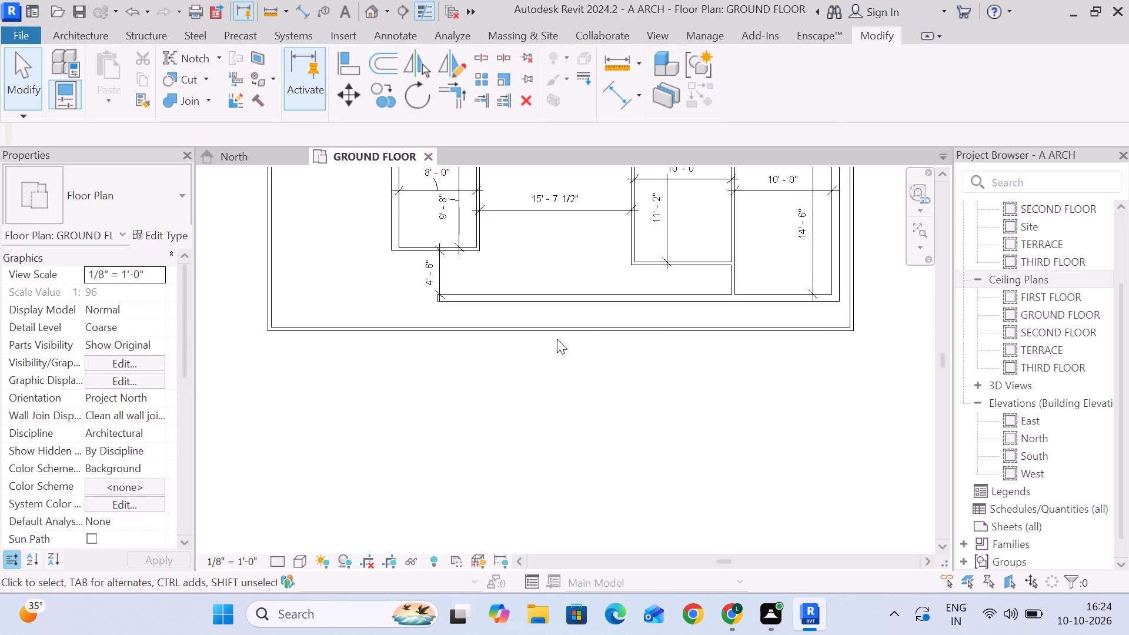
Examine the passage along the south 9" wall and the dimensioned rooms north of it.
{"action": "scroll", "coordinate": [791, 326], "scroll_direction": "up", "scroll_amount": 2}
{"action": "scroll", "coordinate": [791, 326], "scroll_direction": "down", "scroll_amount": 2}
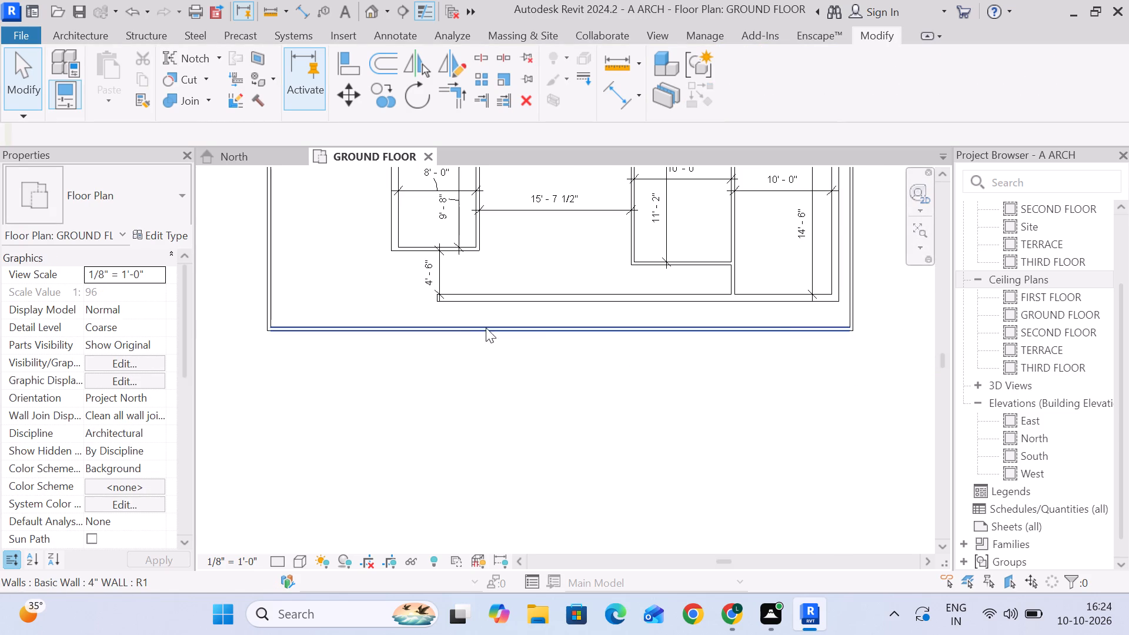
{"action": "scroll", "coordinate": [425, 276], "scroll_direction": "up", "scroll_amount": 2}
{"action": "scroll", "coordinate": [470, 248], "scroll_direction": "up", "scroll_amount": 2}
{"action": "middle_click_drag", "start_coordinate": [575, 278], "coordinate": [421, 295]}
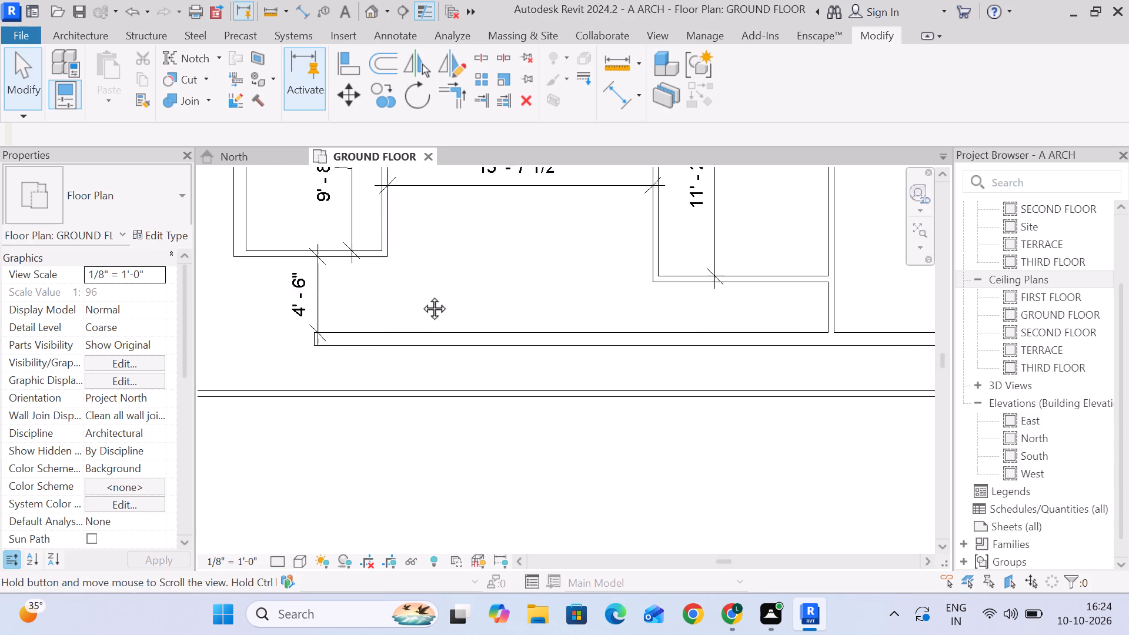
{"action": "middle_click_drag", "start_coordinate": [421, 295], "coordinate": [408, 295]}
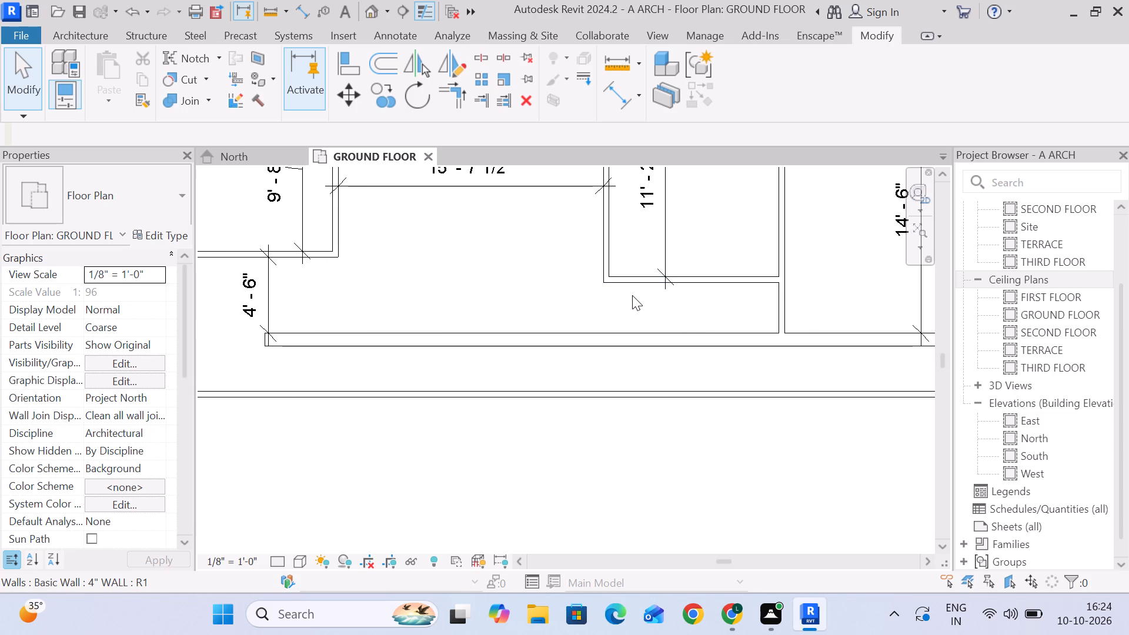
{"action": "middle_click_drag", "start_coordinate": [683, 315], "coordinate": [712, 350]}
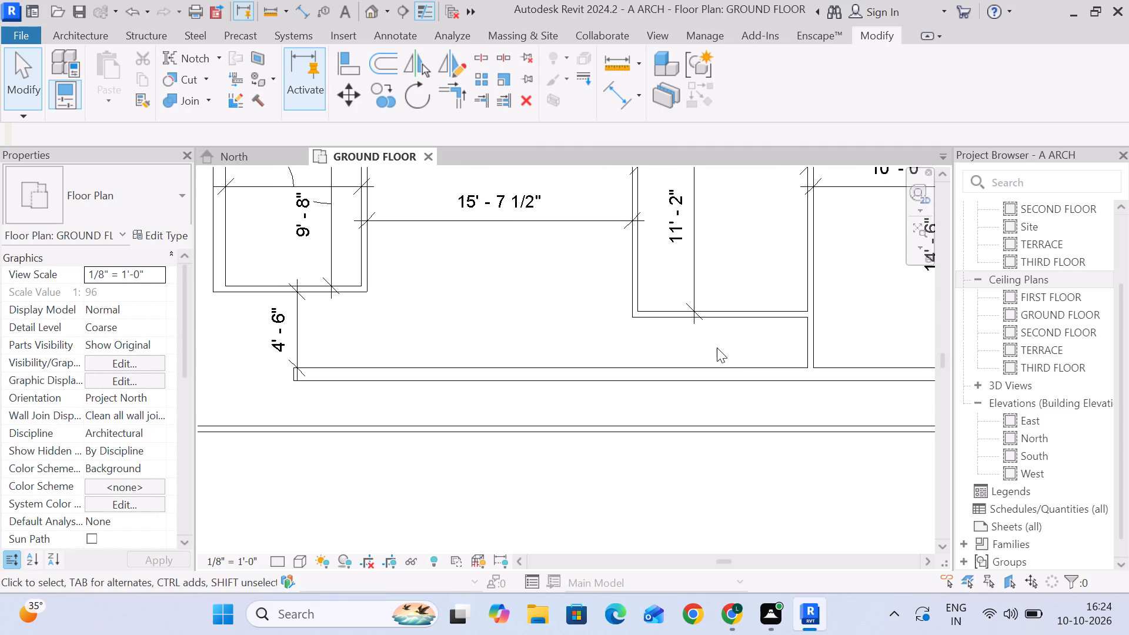
{"action": "scroll", "coordinate": [717, 345], "scroll_direction": "down", "scroll_amount": 2}
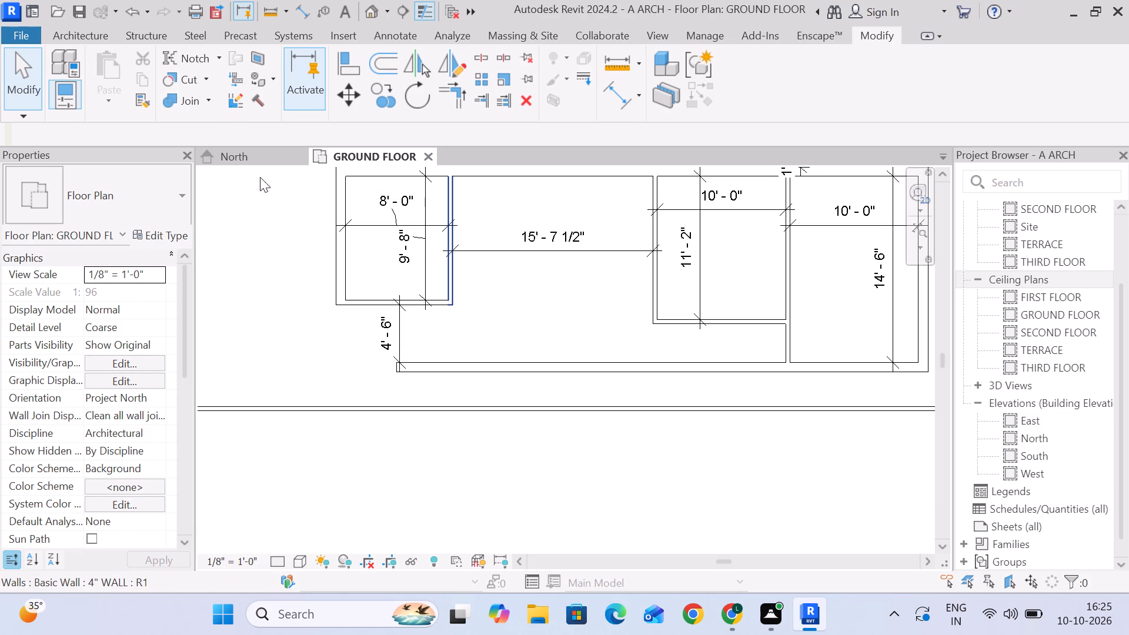
Draw a north-south wall of type Interior - 5" Partition (2-hr), about 5'-0" long, in the 15'-7 1/2" space east of the northwest room.
{"action": "left_click", "coordinate": [74, 36]}
{"action": "left_click", "coordinate": [69, 101]}
{"action": "left_click", "coordinate": [71, 73]}
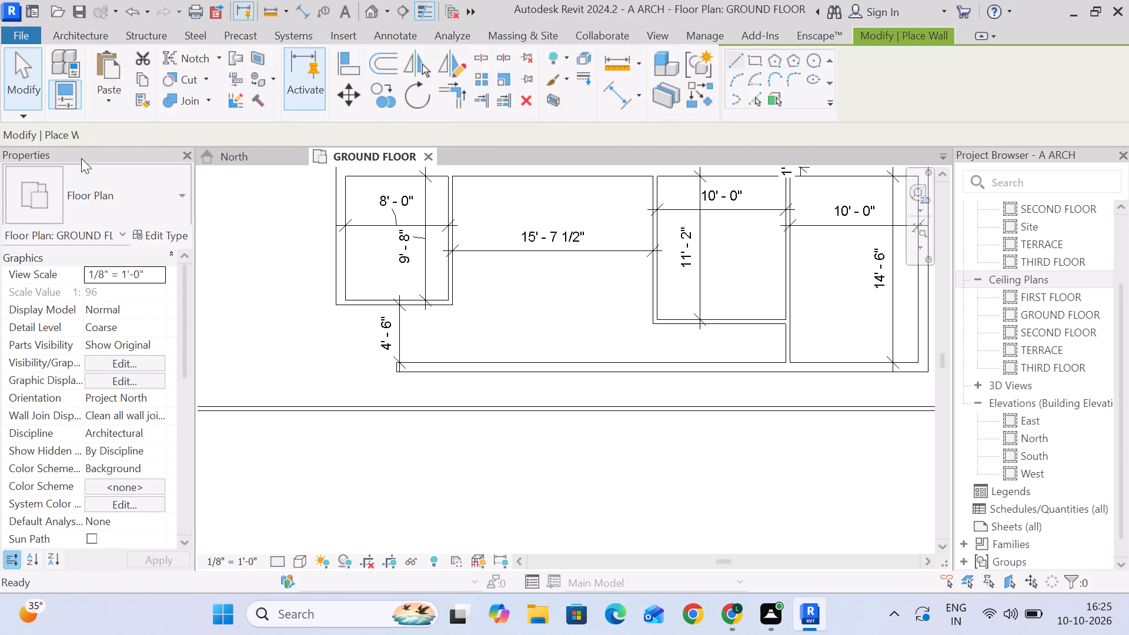
{"action": "left_click", "coordinate": [136, 196]}
{"action": "scroll", "coordinate": [98, 363], "scroll_direction": "down", "scroll_amount": 2}
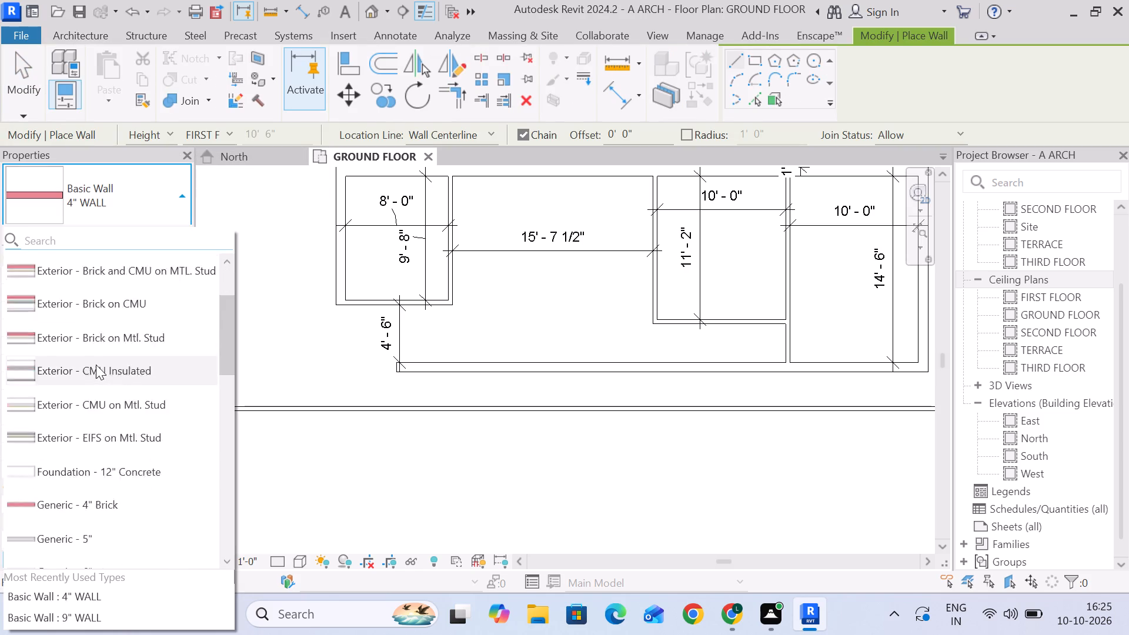
{"action": "scroll", "coordinate": [96, 365], "scroll_direction": "down", "scroll_amount": 5}
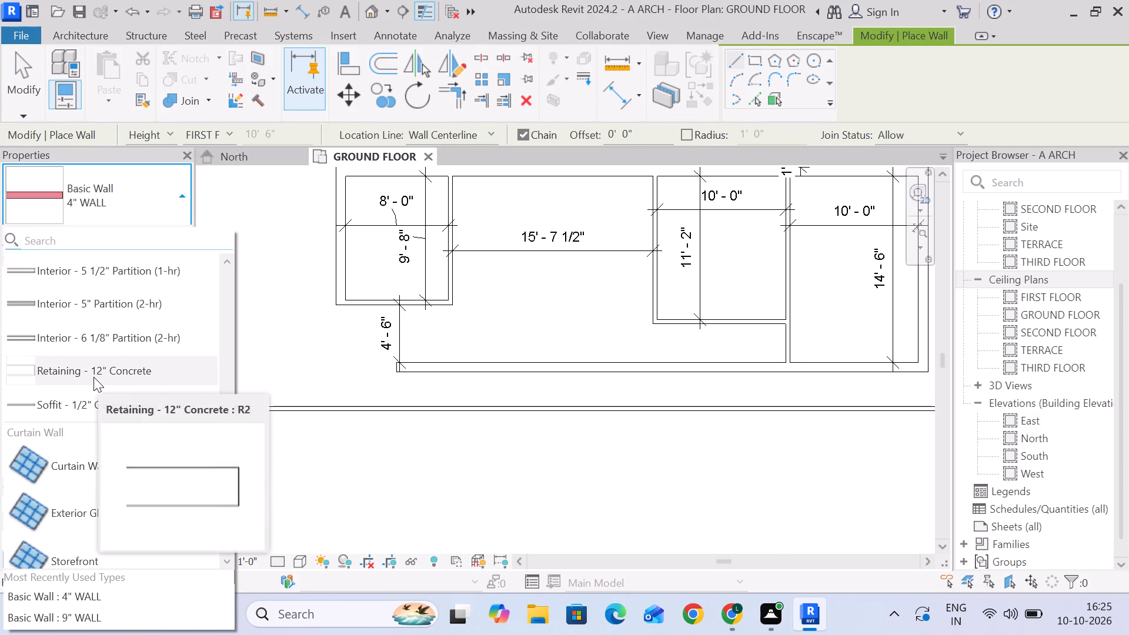
{"action": "scroll", "coordinate": [93, 377], "scroll_direction": "up", "scroll_amount": 12}
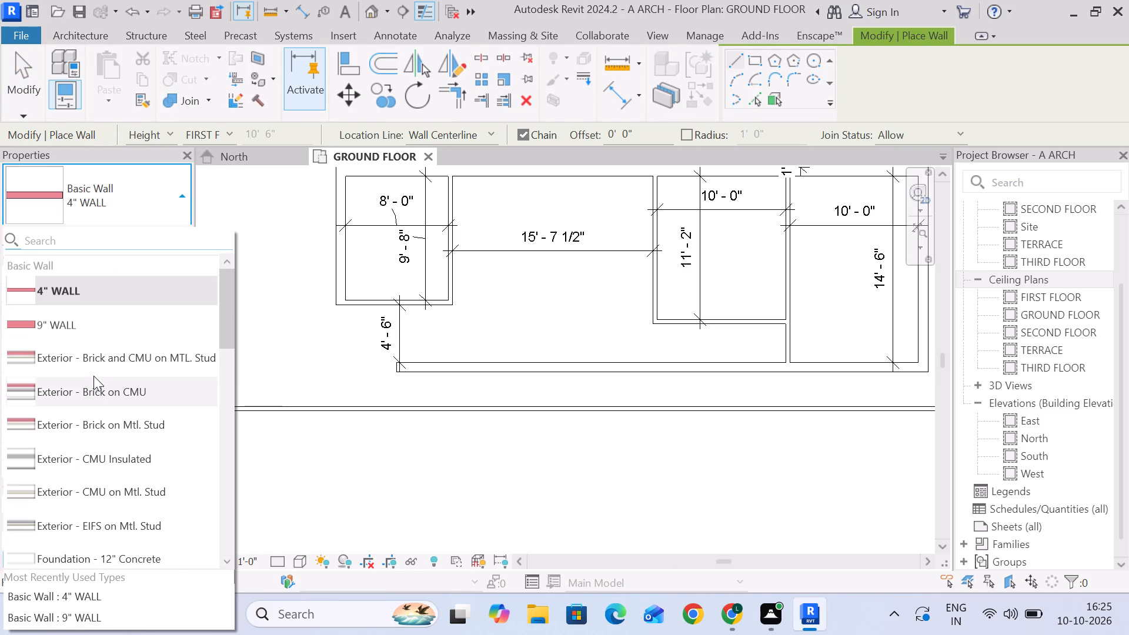
{"action": "scroll", "coordinate": [103, 357], "scroll_direction": "down", "scroll_amount": 2}
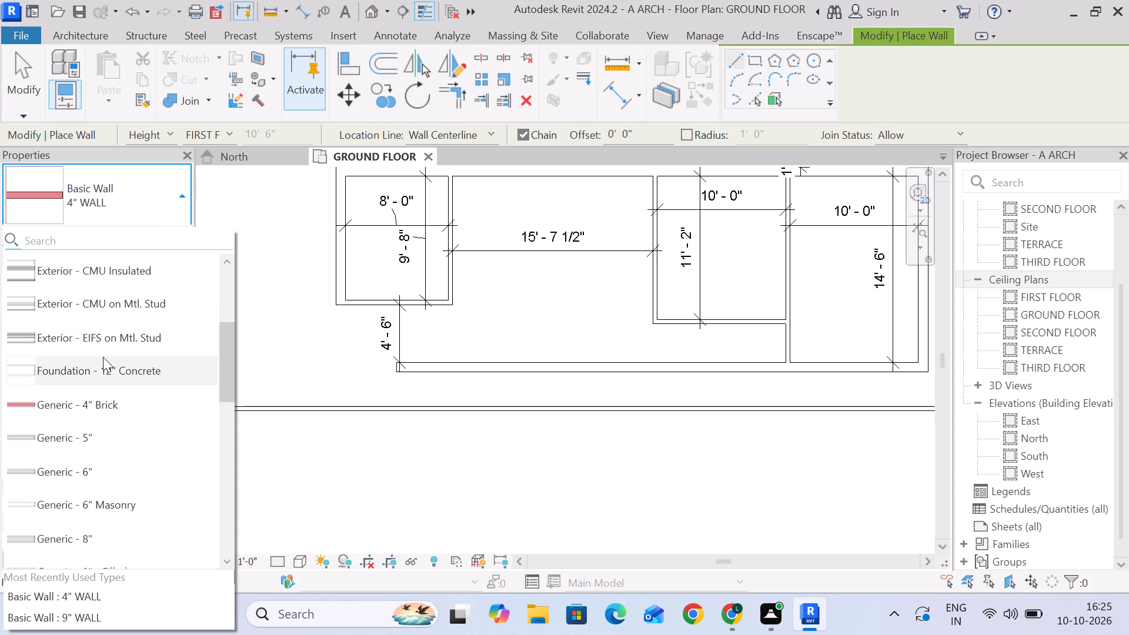
{"action": "scroll", "coordinate": [103, 357], "scroll_direction": "down", "scroll_amount": 1}
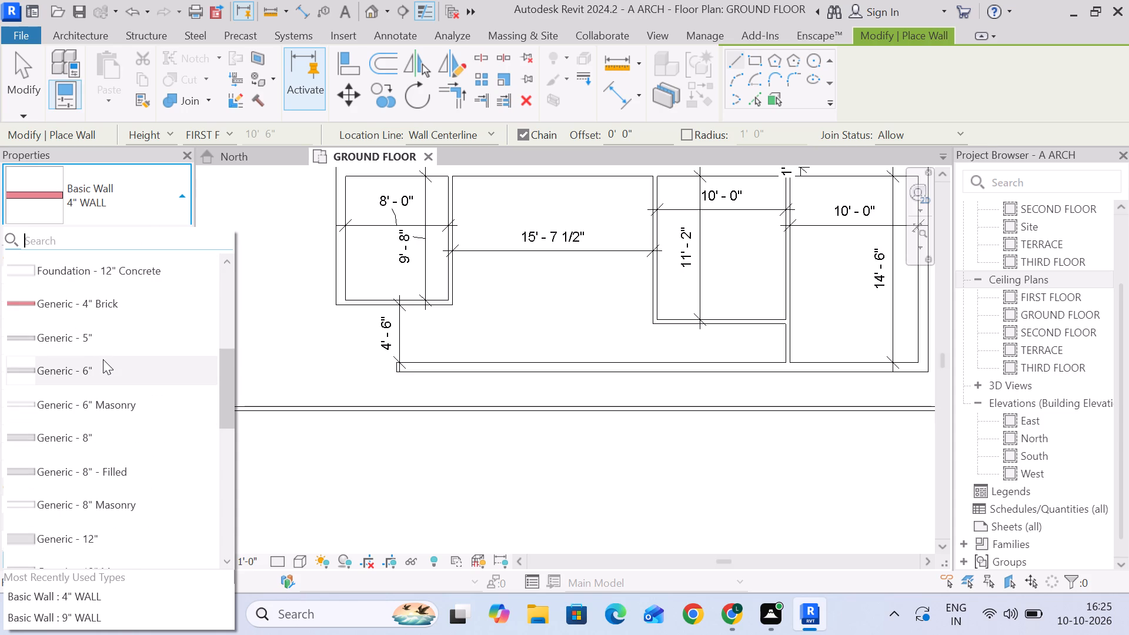
{"action": "scroll", "coordinate": [103, 359], "scroll_direction": "down", "scroll_amount": 3}
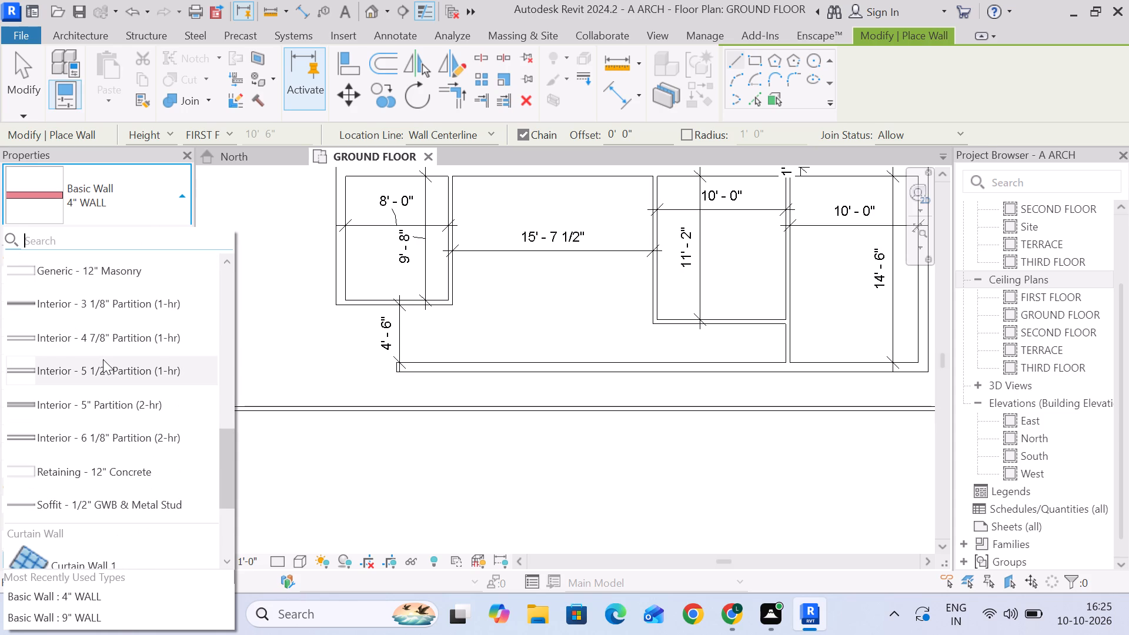
{"action": "left_click", "coordinate": [50, 400]}
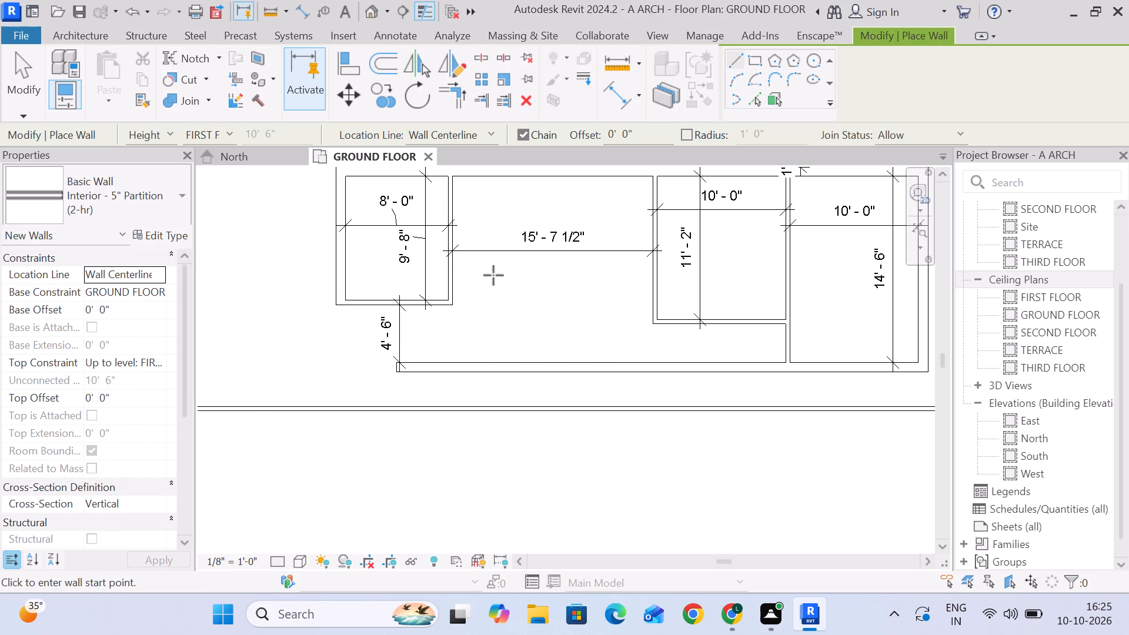
{"action": "left_click", "coordinate": [492, 274]}
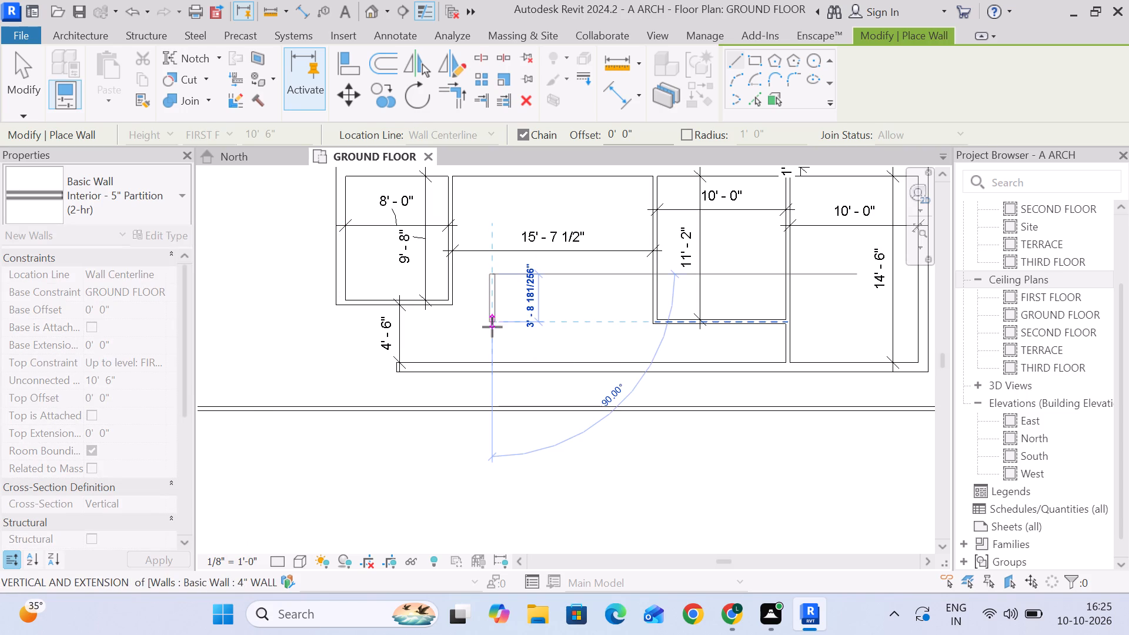
{"action": "left_click", "coordinate": [493, 341]}
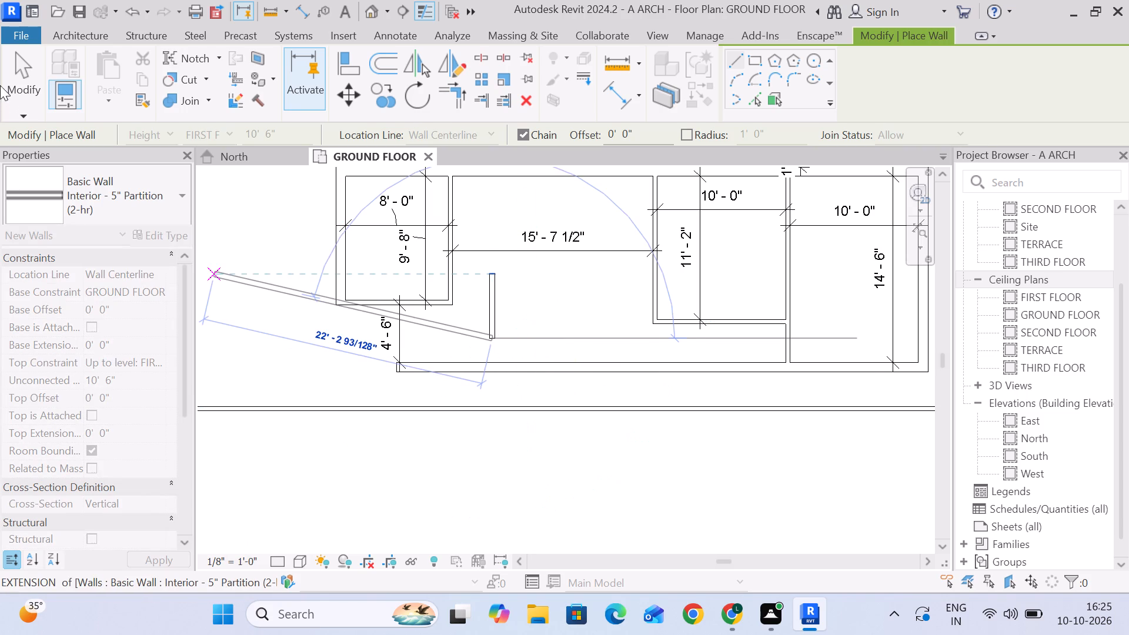
{"action": "left_click", "coordinate": [12, 79]}
Nudge the 5" partition north and west to about 2'-3" from the northwest room's east wall and 7'-3" from the south perimeter wall.
{"action": "left_click", "coordinate": [503, 293]}
{"action": "left_click", "coordinate": [487, 293]}
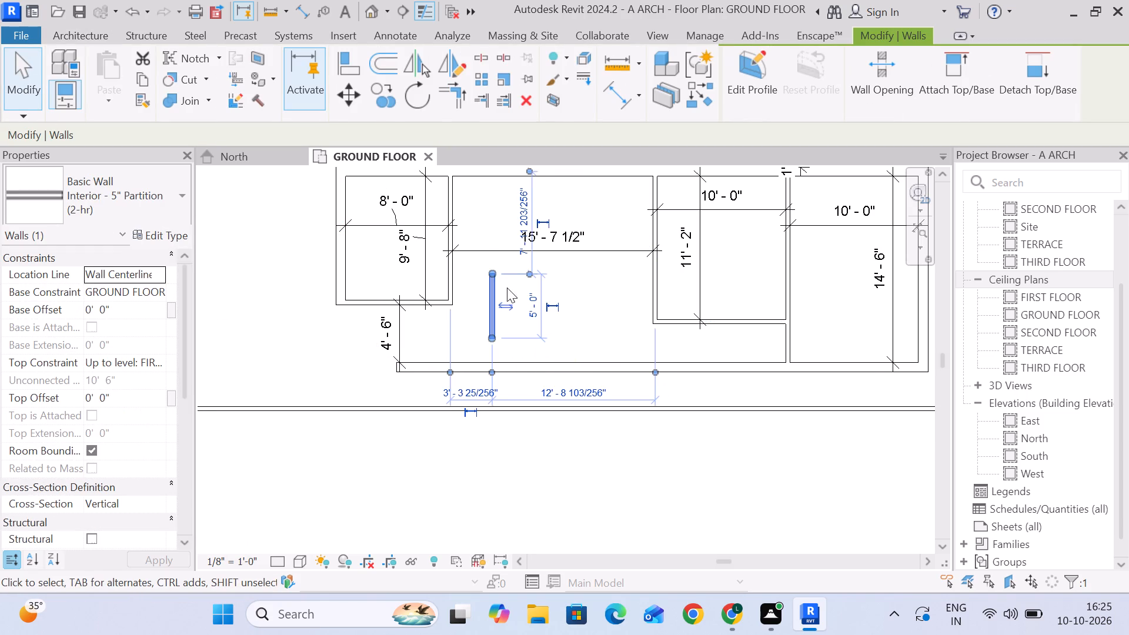
{"action": "scroll", "coordinate": [505, 286], "scroll_direction": "up", "scroll_amount": 3}
{"action": "scroll", "coordinate": [505, 286], "scroll_direction": "down", "scroll_amount": 1}
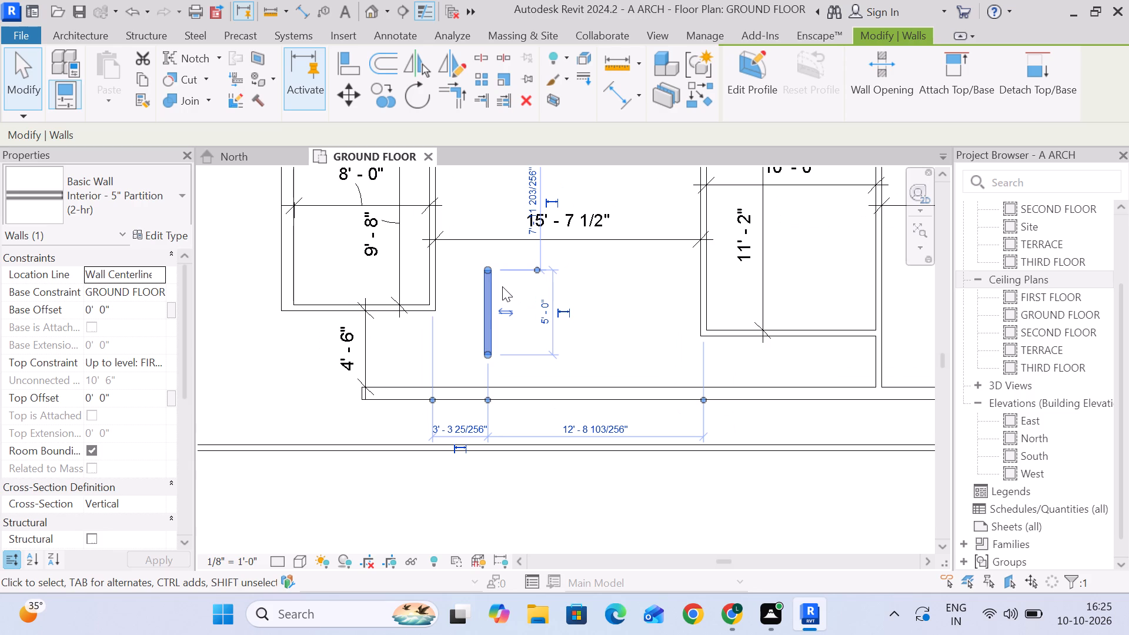
{"action": "key", "text": "Up"}
{"action": "key", "text": "Up"}
{"action": "key", "text": "Up"}
{"action": "key", "text": "Left"}
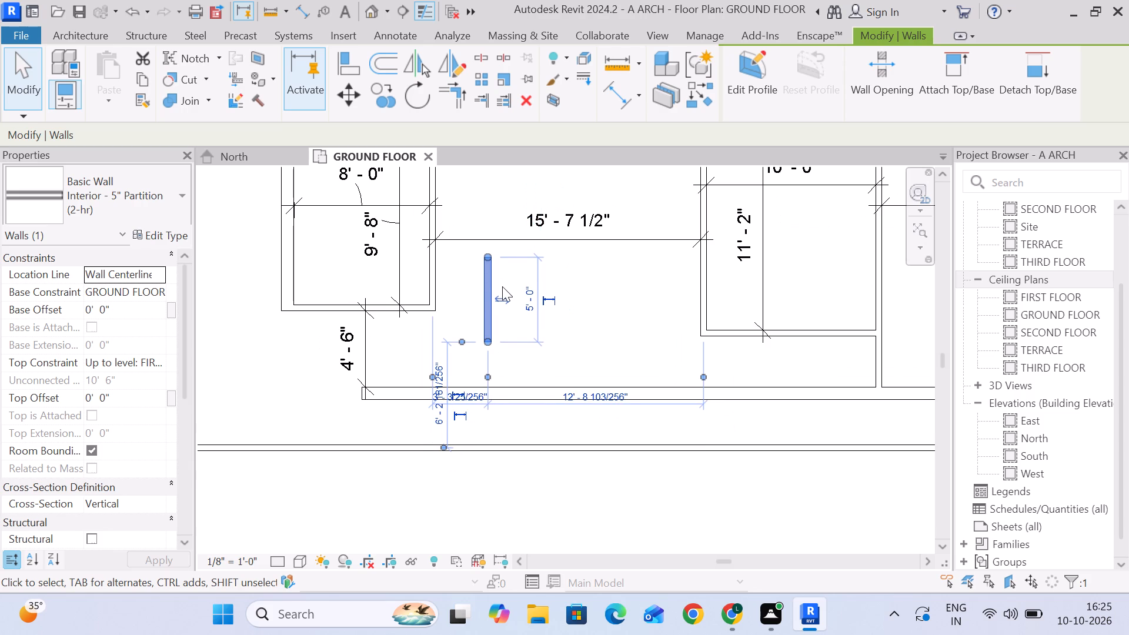
{"action": "key", "text": "Left"}
{"action": "key", "text": "Left"}
{"action": "key", "text": "Up"}
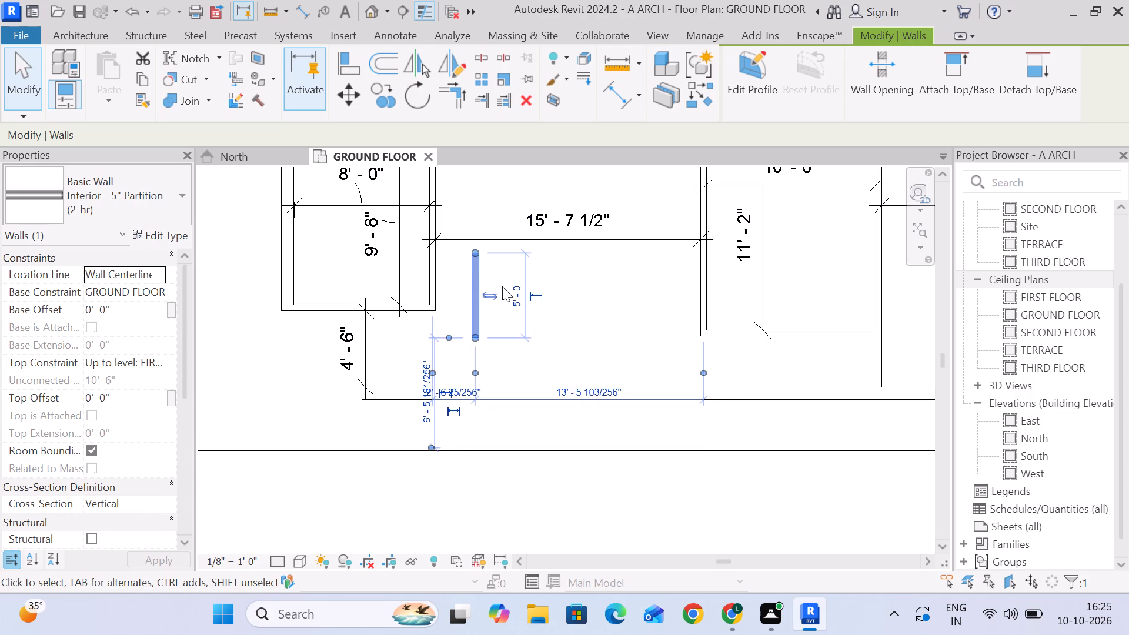
{"action": "key", "text": "Left"}
{"action": "scroll", "coordinate": [448, 332], "scroll_direction": "up", "scroll_amount": 5}
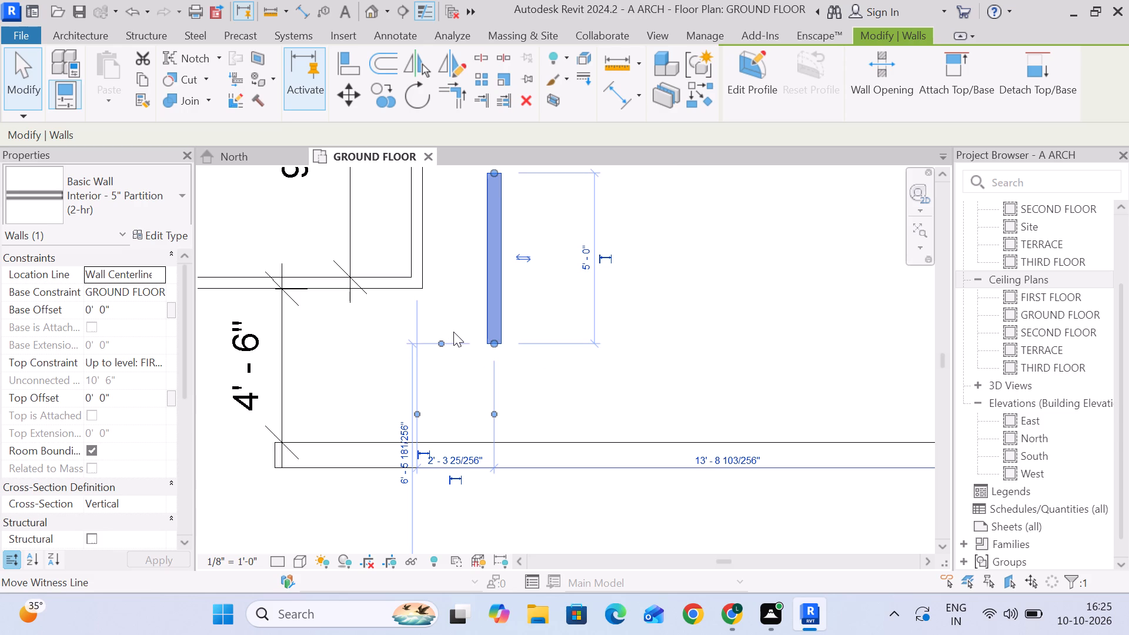
{"action": "scroll", "coordinate": [453, 332], "scroll_direction": "down", "scroll_amount": 2}
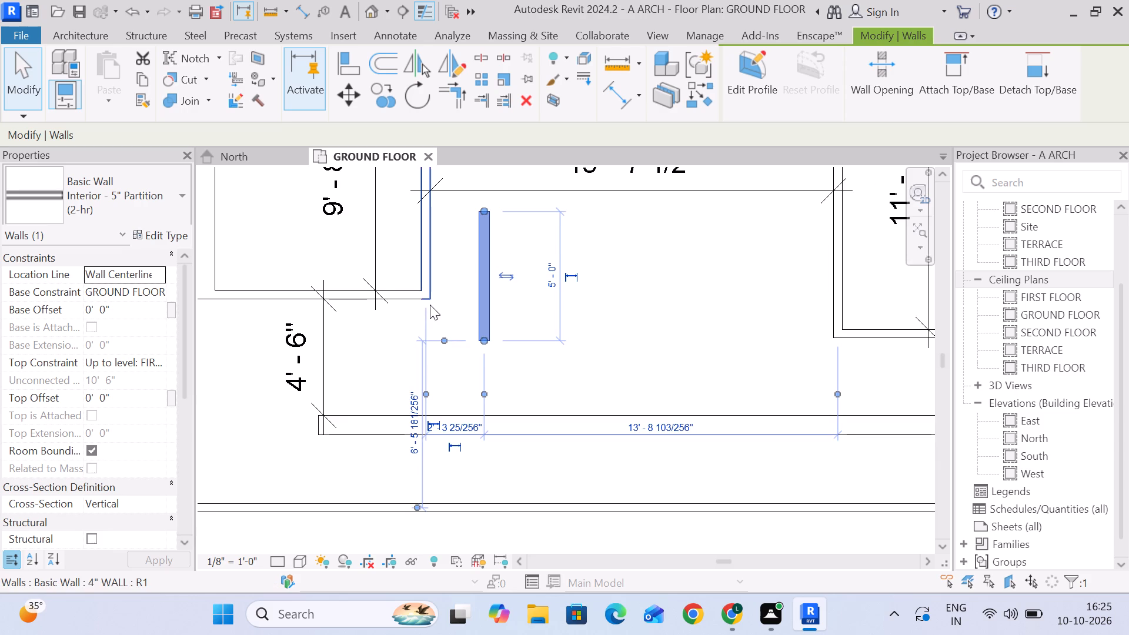
{"action": "scroll", "coordinate": [433, 297], "scroll_direction": "down", "scroll_amount": 5}
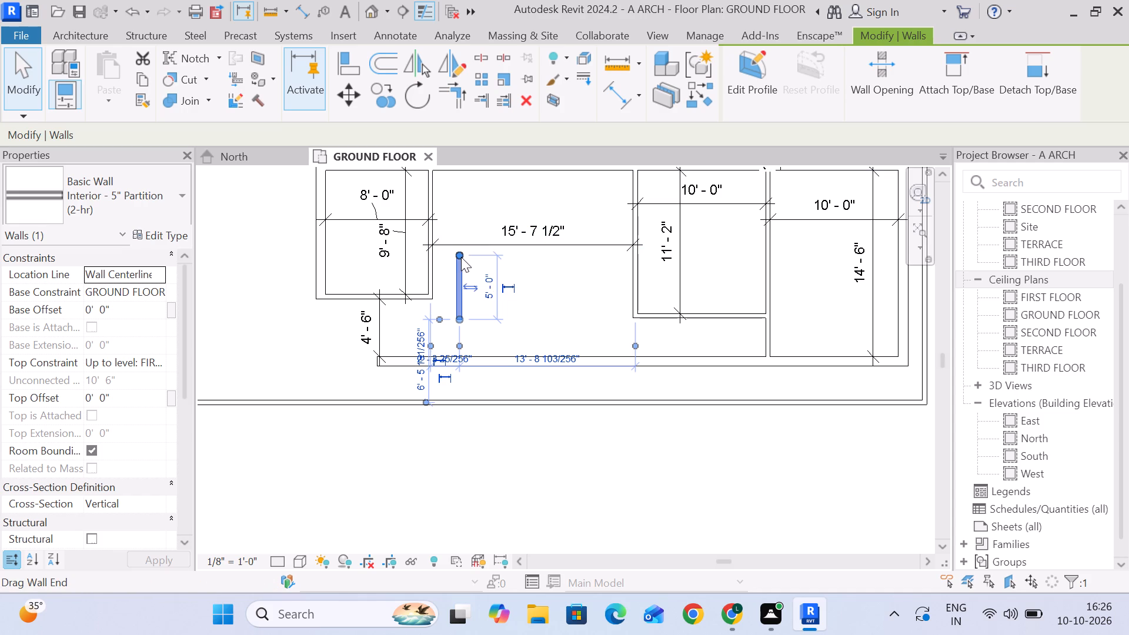
{"action": "key", "text": "Up"}
{"action": "key", "text": "Up"}
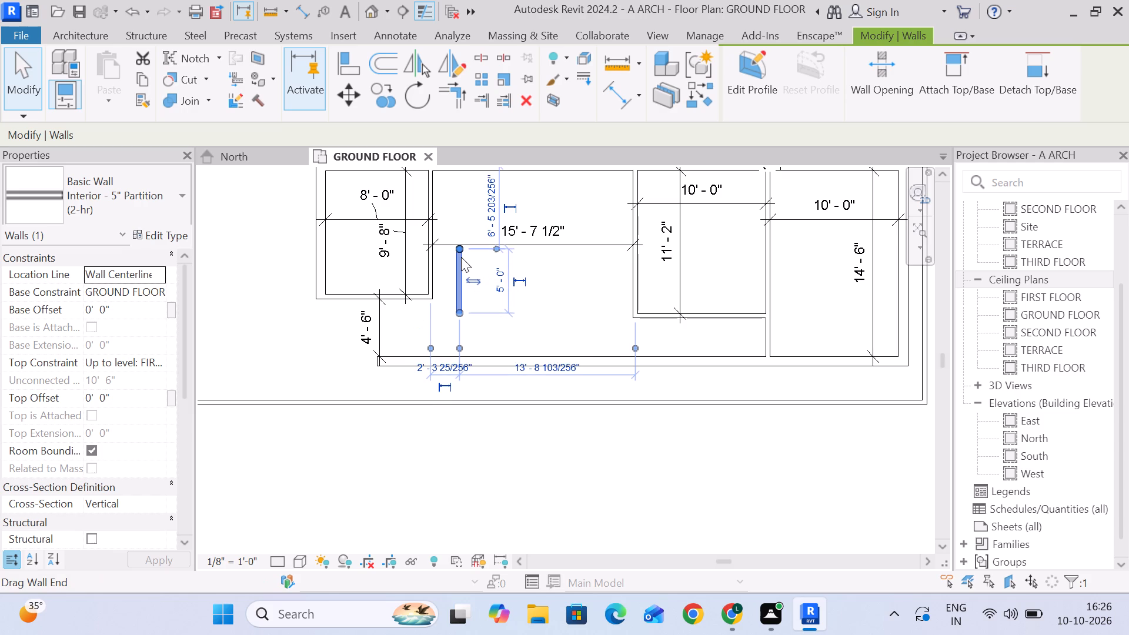
{"action": "key", "text": "Up"}
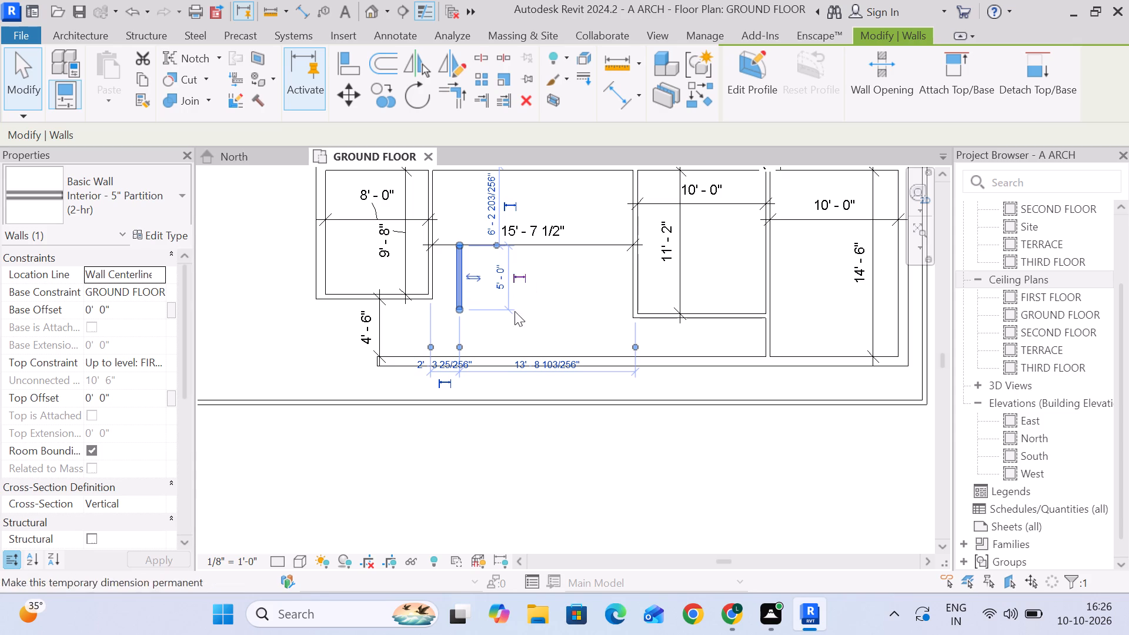
{"action": "left_click", "coordinate": [560, 312]}
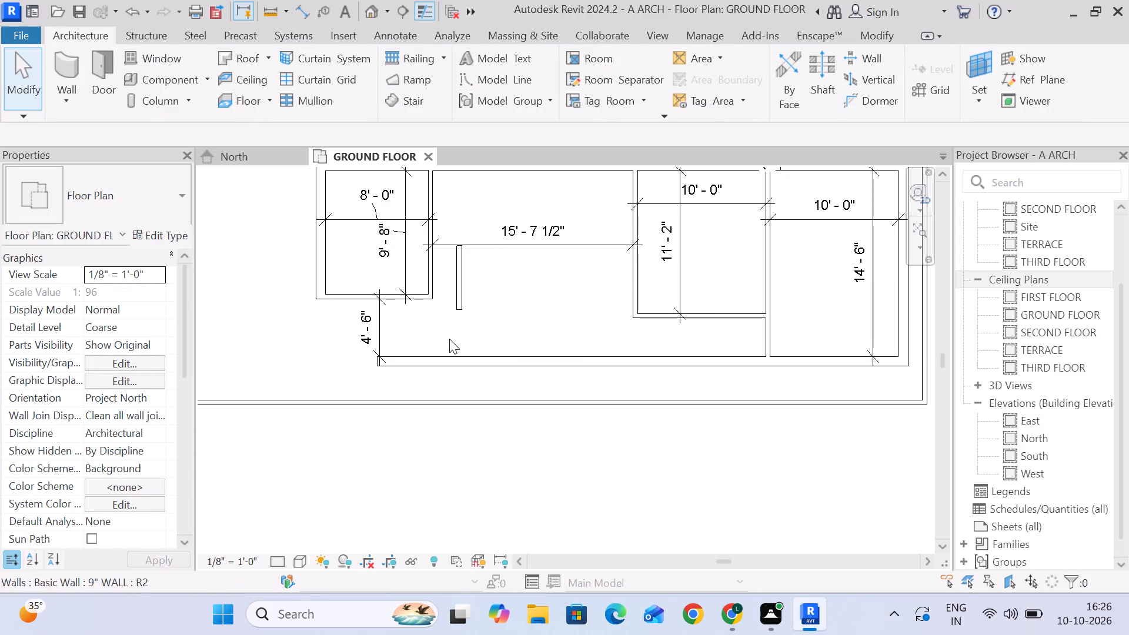
Add an aligned dimension between the 5" partition's south end and the inner face of the south 9" wall.
{"action": "scroll", "coordinate": [458, 315], "scroll_direction": "up", "scroll_amount": 5}
{"action": "left_click", "coordinate": [461, 309]}
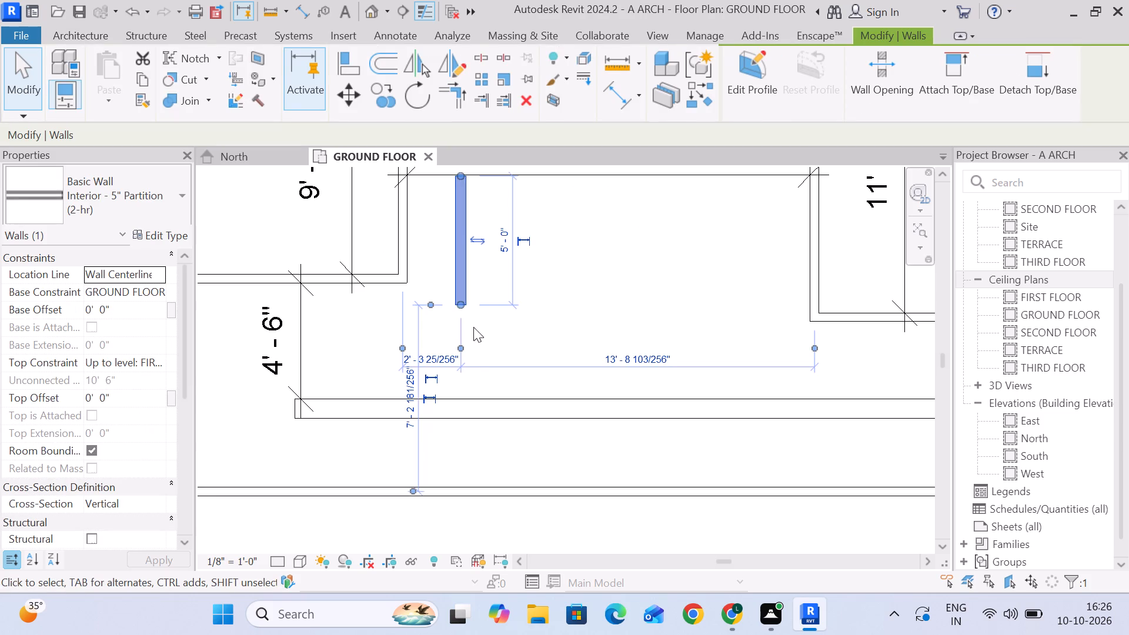
{"action": "scroll", "coordinate": [493, 340], "scroll_direction": "up", "scroll_amount": 4}
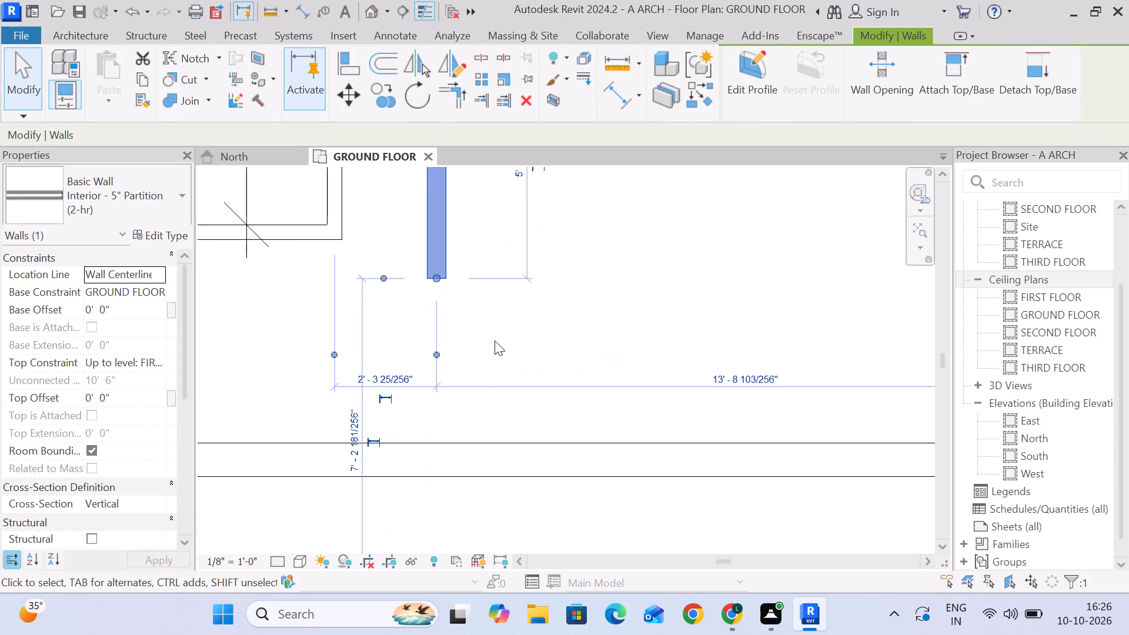
{"action": "scroll", "coordinate": [495, 340], "scroll_direction": "down", "scroll_amount": 3}
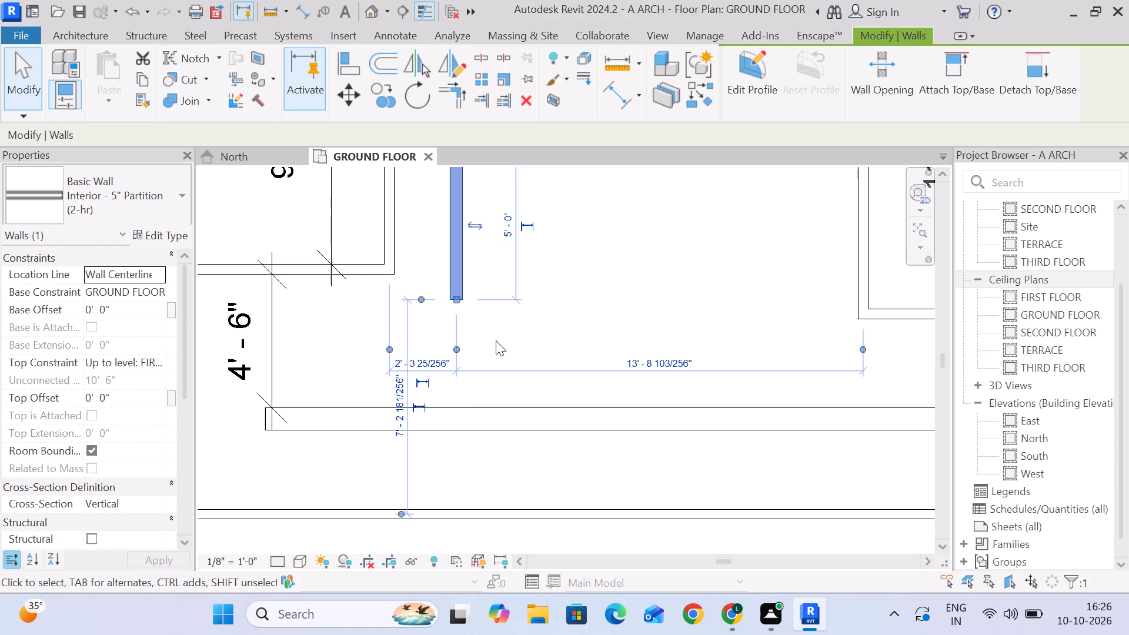
{"action": "left_click", "coordinate": [492, 386]}
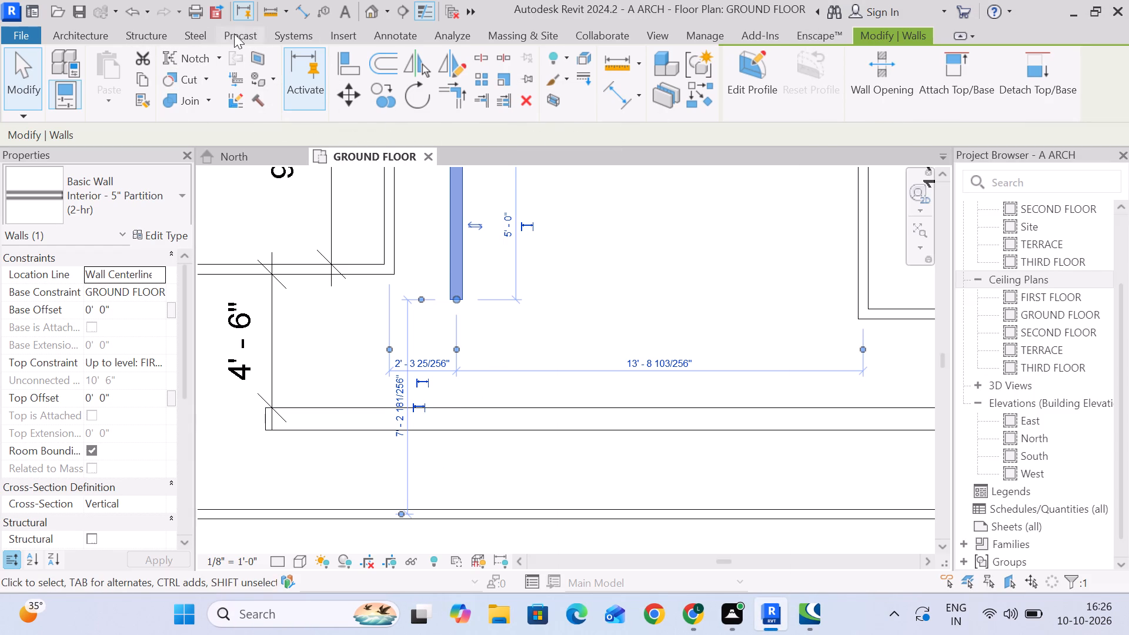
{"action": "left_click", "coordinate": [369, 39]}
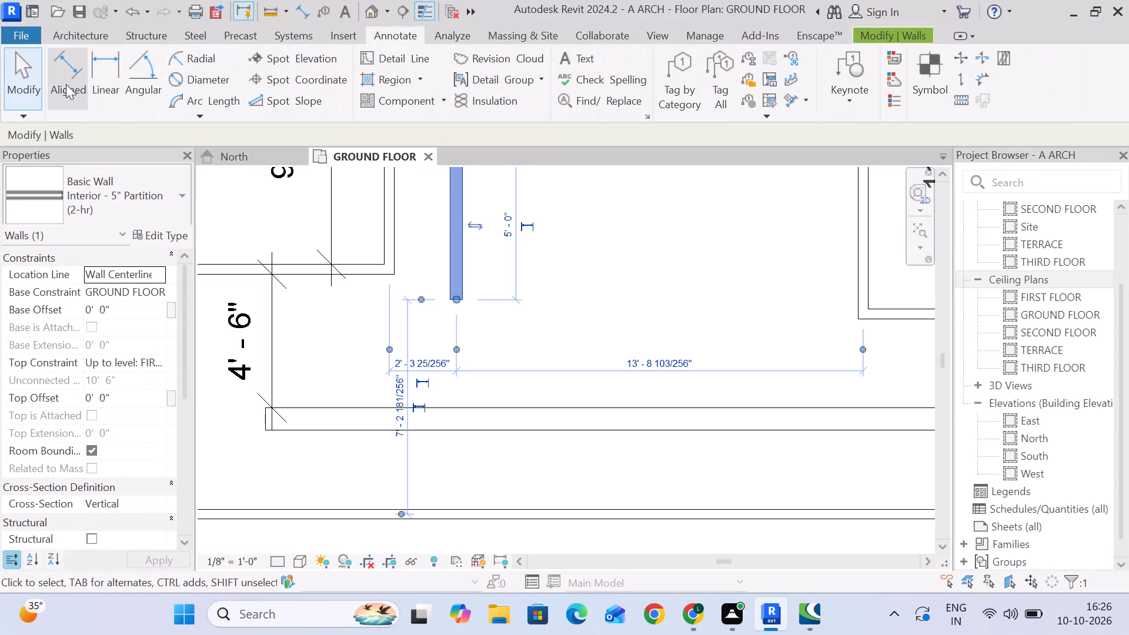
{"action": "left_click", "coordinate": [66, 83]}
{"action": "left_click", "coordinate": [454, 300]}
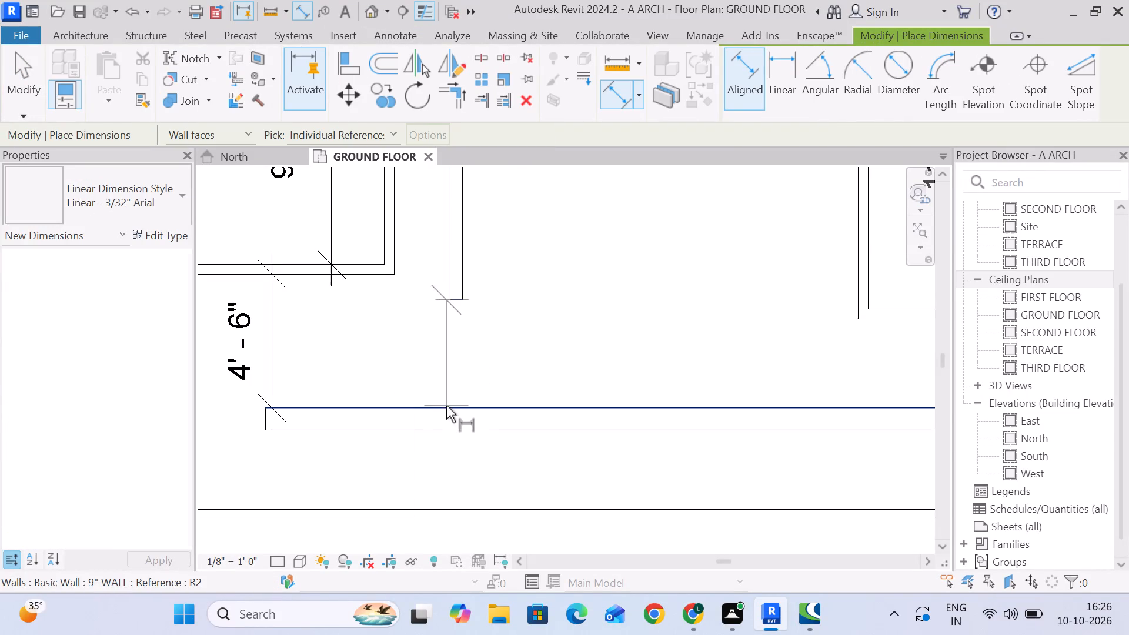
{"action": "left_click", "coordinate": [459, 408]}
{"action": "left_click", "coordinate": [461, 375]}
{"action": "scroll", "coordinate": [524, 362], "scroll_direction": "down", "scroll_amount": 5}
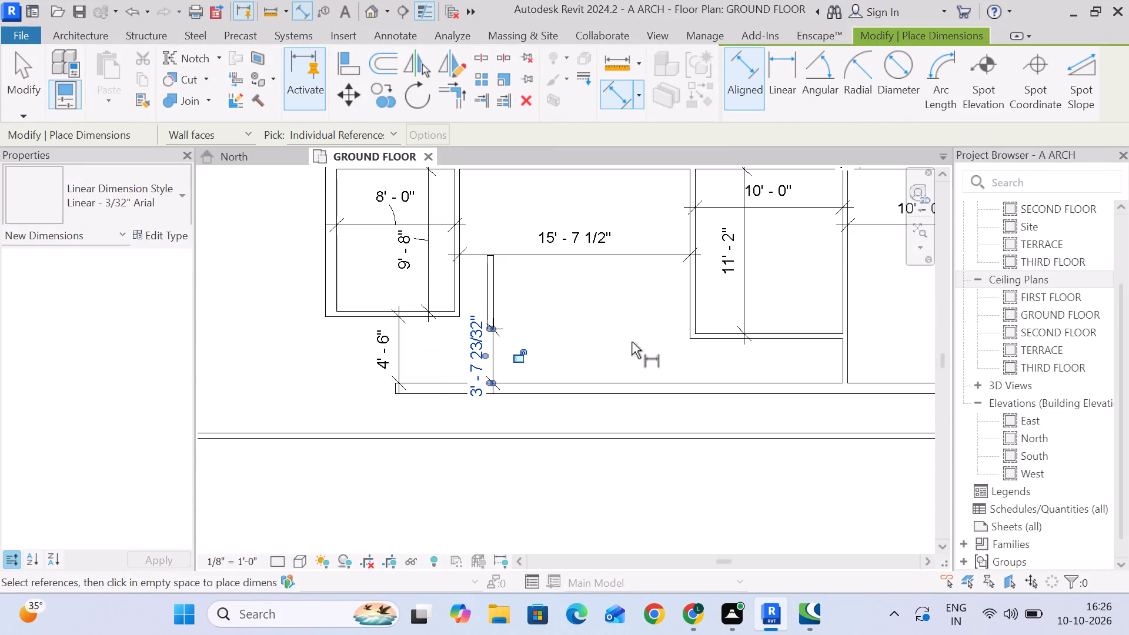
{"action": "middle_click_drag", "start_coordinate": [603, 335], "coordinate": [544, 313]}
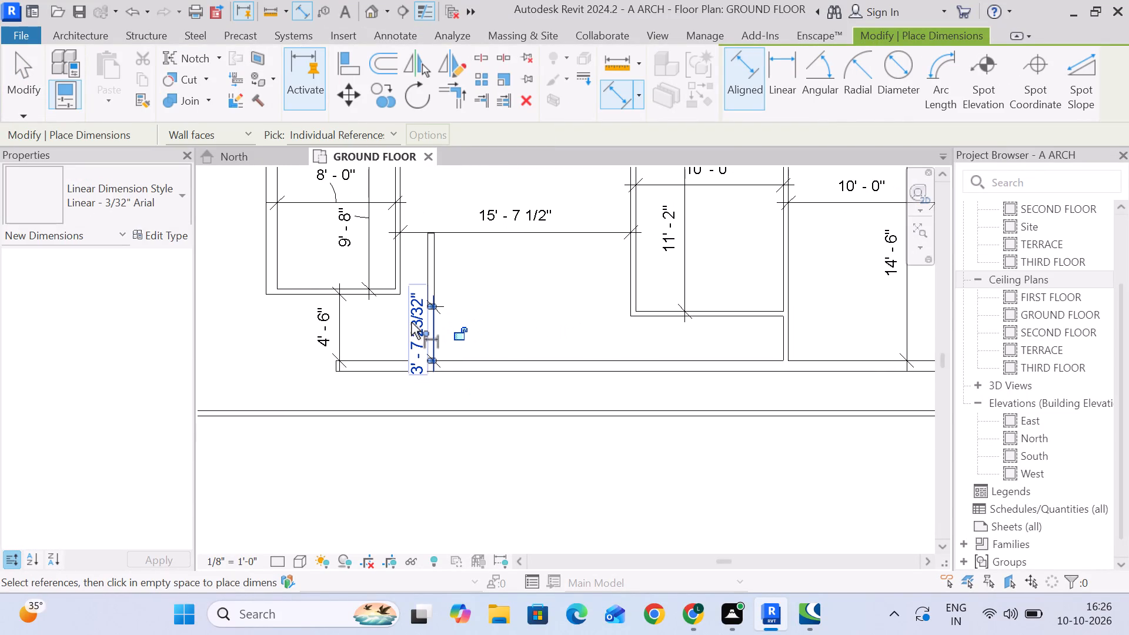
{"action": "scroll", "coordinate": [483, 320], "scroll_direction": "up", "scroll_amount": 3}
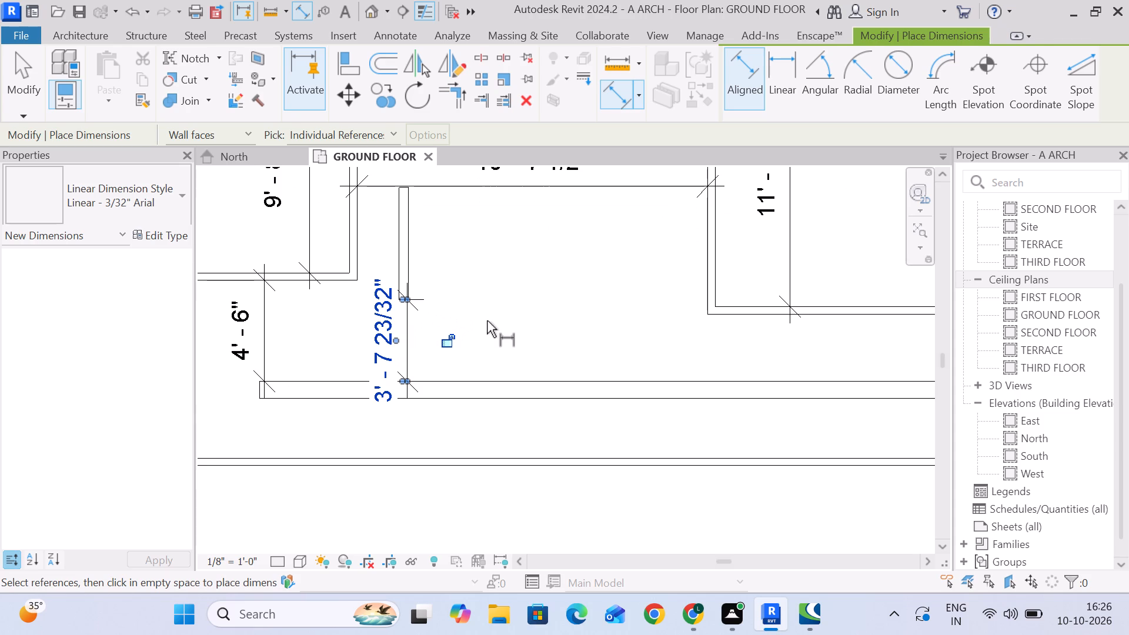
{"action": "left_click", "coordinate": [36, 61]}
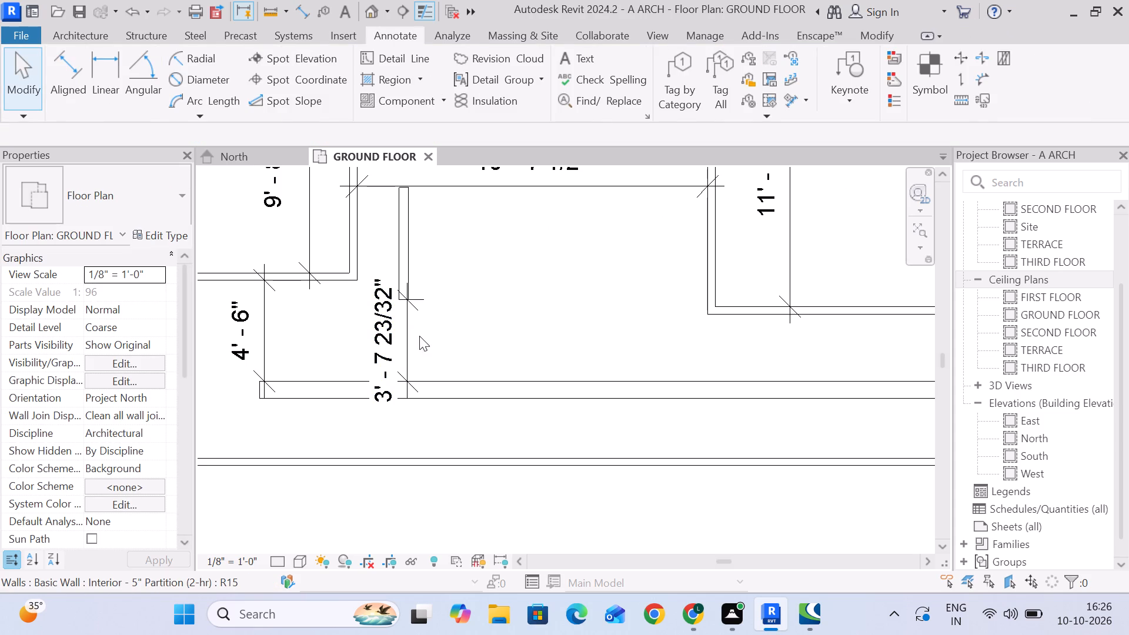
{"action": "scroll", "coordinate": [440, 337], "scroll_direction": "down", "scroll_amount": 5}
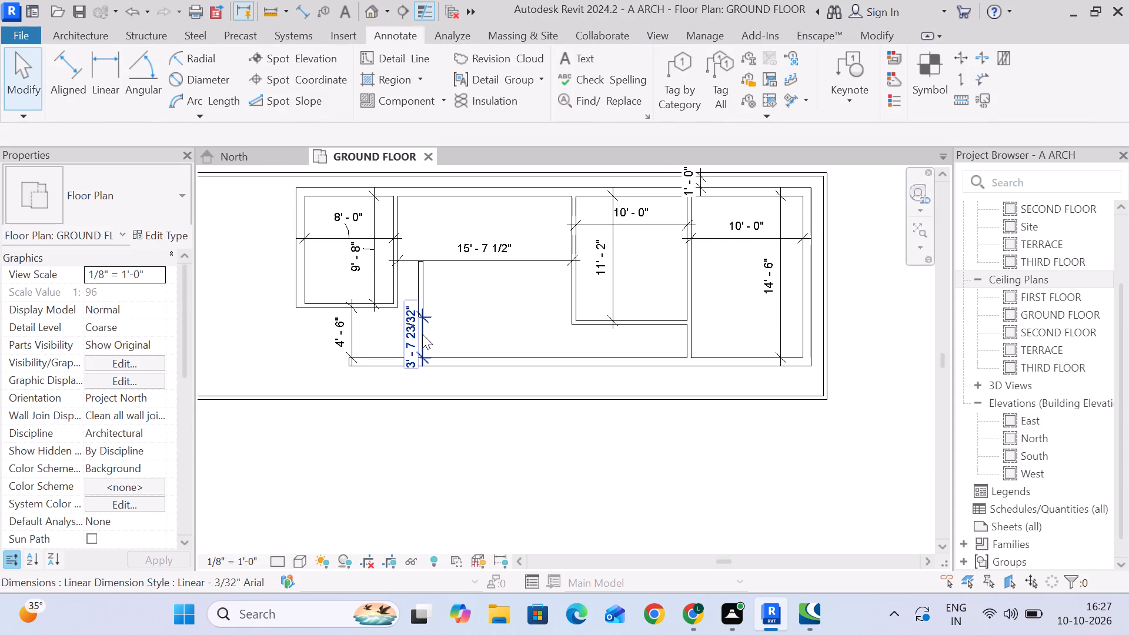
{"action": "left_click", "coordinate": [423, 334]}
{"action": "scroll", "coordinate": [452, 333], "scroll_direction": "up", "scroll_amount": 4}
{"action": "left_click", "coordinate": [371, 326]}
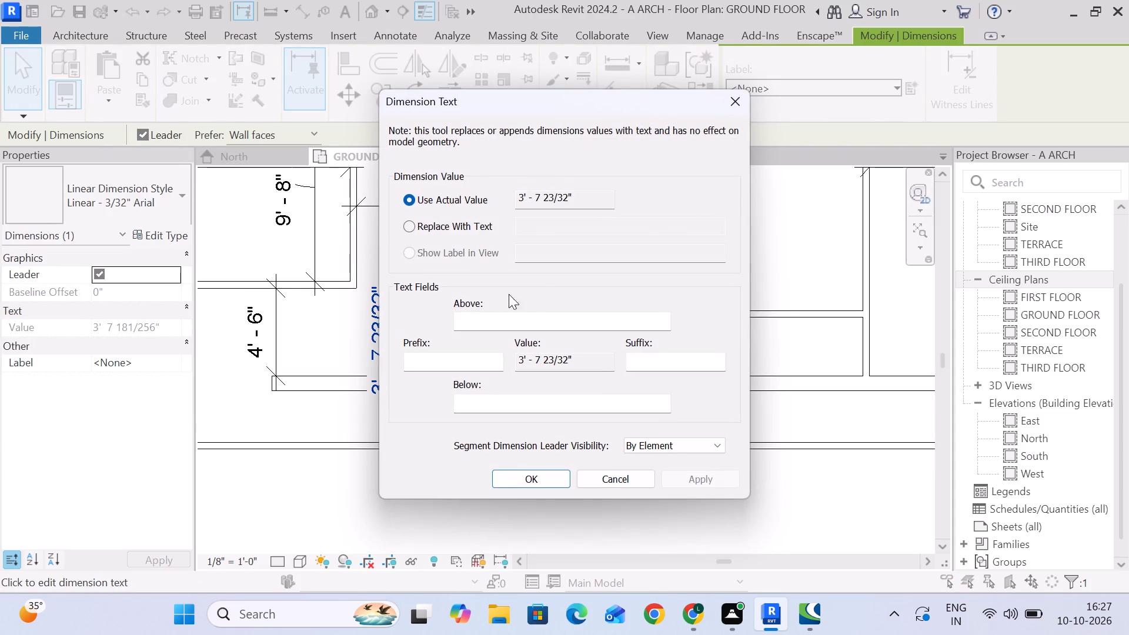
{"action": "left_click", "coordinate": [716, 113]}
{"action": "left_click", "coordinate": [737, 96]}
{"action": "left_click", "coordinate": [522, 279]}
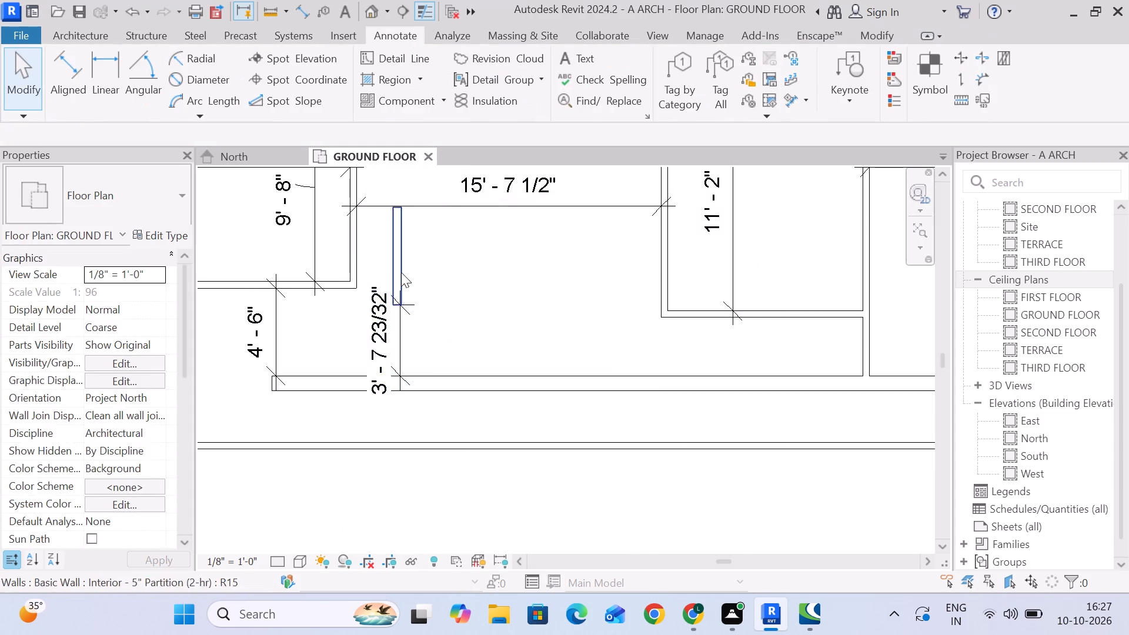
Set the distance between the 5" partition's south end and the south 9" wall to 4'-0".
{"action": "left_click", "coordinate": [401, 270]}
{"action": "left_click", "coordinate": [386, 341]}
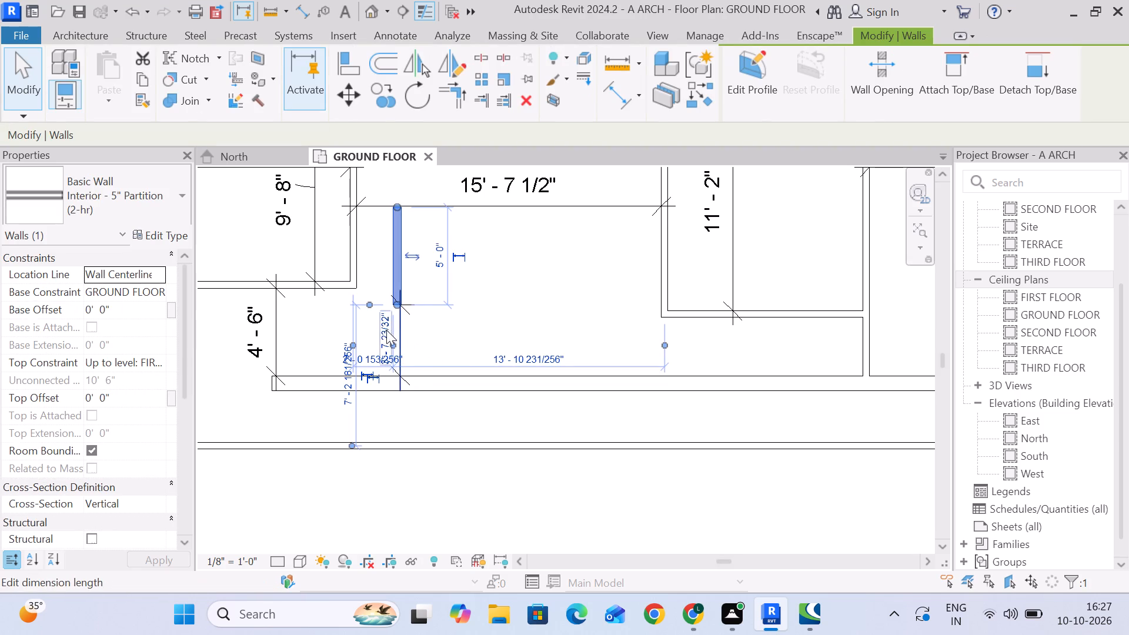
{"action": "left_click", "coordinate": [385, 329]}
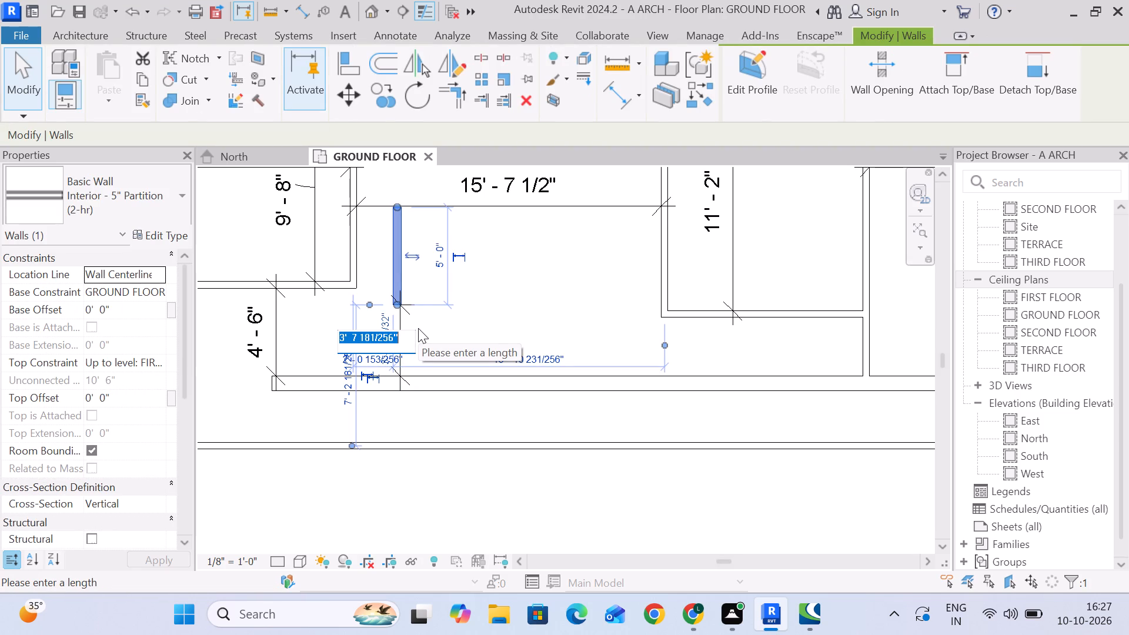
{"action": "key", "text": "4"}
{"action": "key", "text": "apostrophe"}
{"action": "key", "text": "Return"}
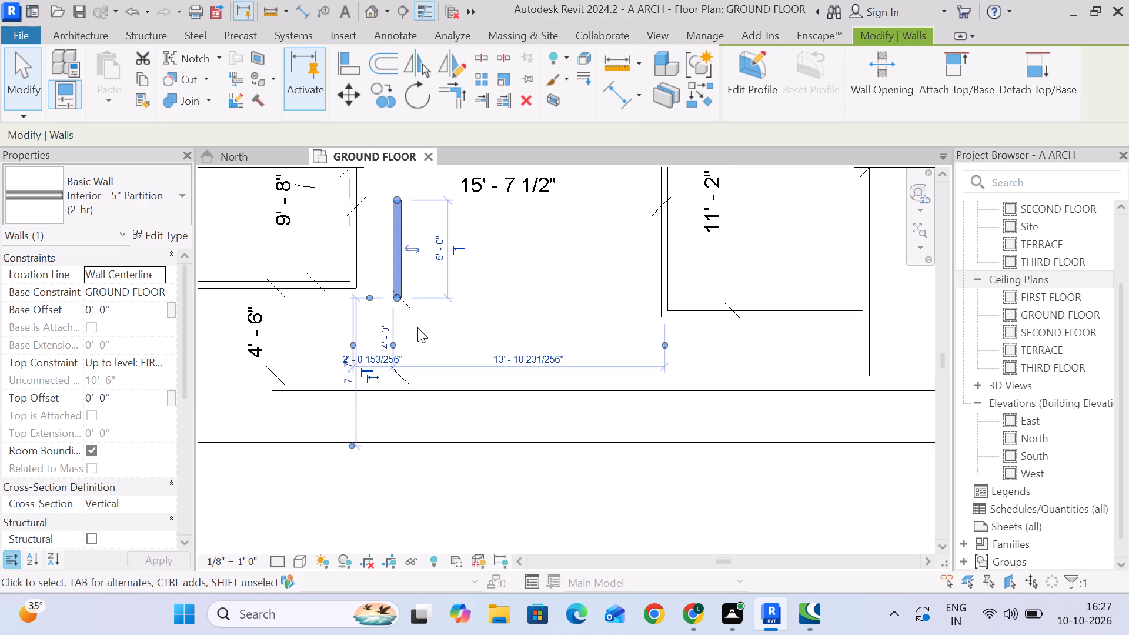
{"action": "left_click", "coordinate": [417, 327]}
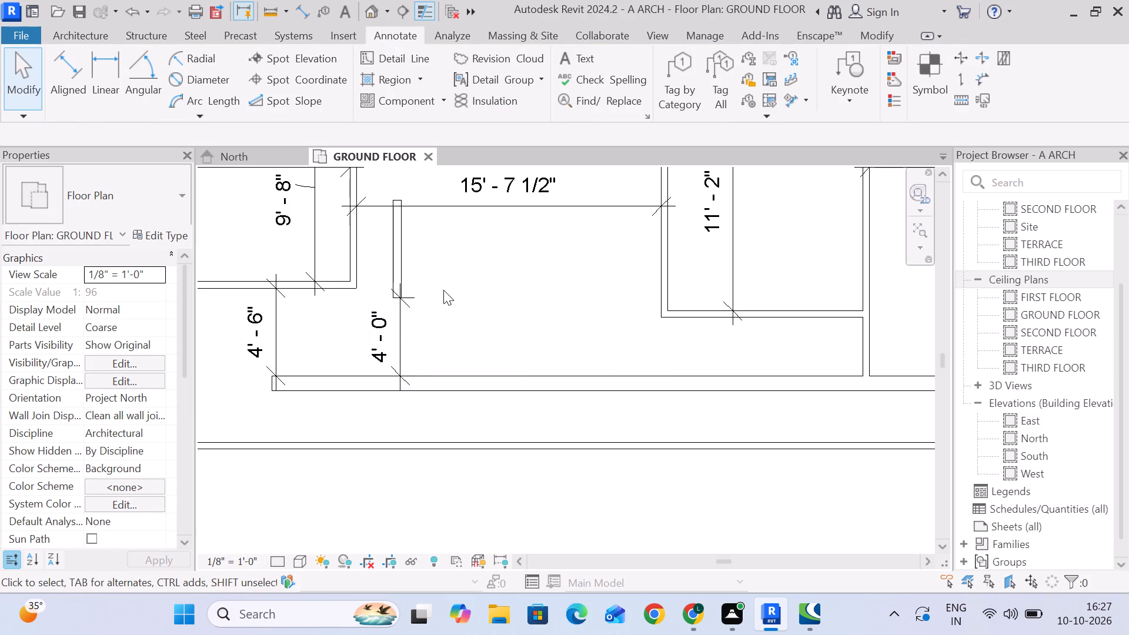
Examine the enclosure's room layout and dimensions around the 5" partition and the rooms to its east.
{"action": "scroll", "coordinate": [450, 290], "scroll_direction": "up", "scroll_amount": 1}
{"action": "scroll", "coordinate": [456, 290], "scroll_direction": "down", "scroll_amount": 1}
{"action": "scroll", "coordinate": [459, 289], "scroll_direction": "up", "scroll_amount": 2}
{"action": "middle_click_drag", "start_coordinate": [462, 315], "coordinate": [474, 374]}
{"action": "scroll", "coordinate": [479, 371], "scroll_direction": "down", "scroll_amount": 3}
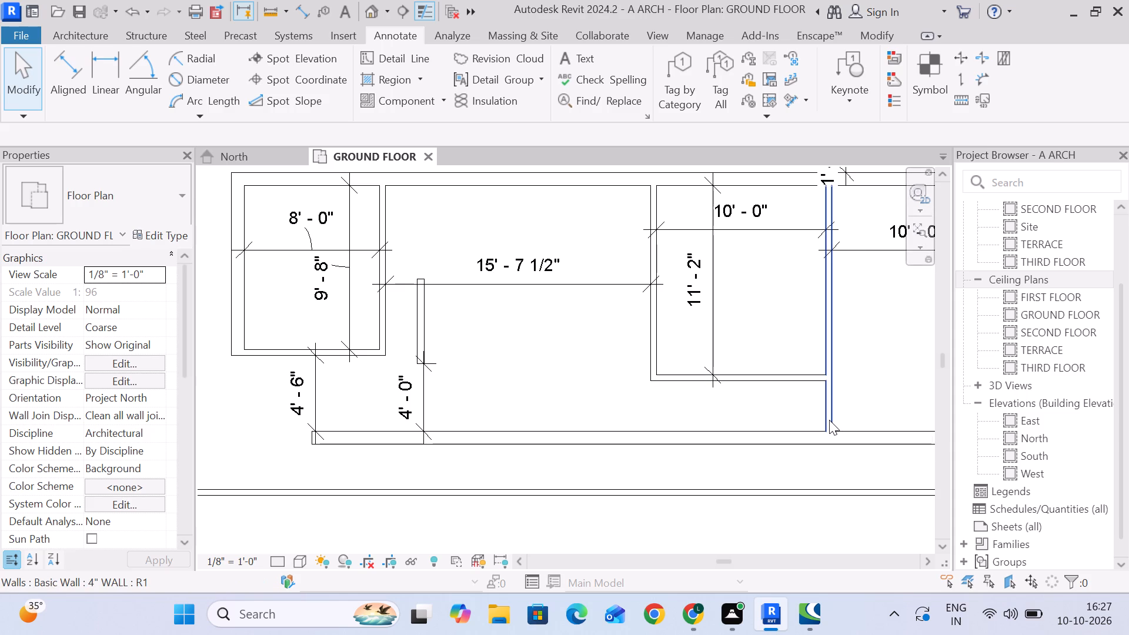
{"action": "scroll", "coordinate": [847, 352], "scroll_direction": "down", "scroll_amount": 3}
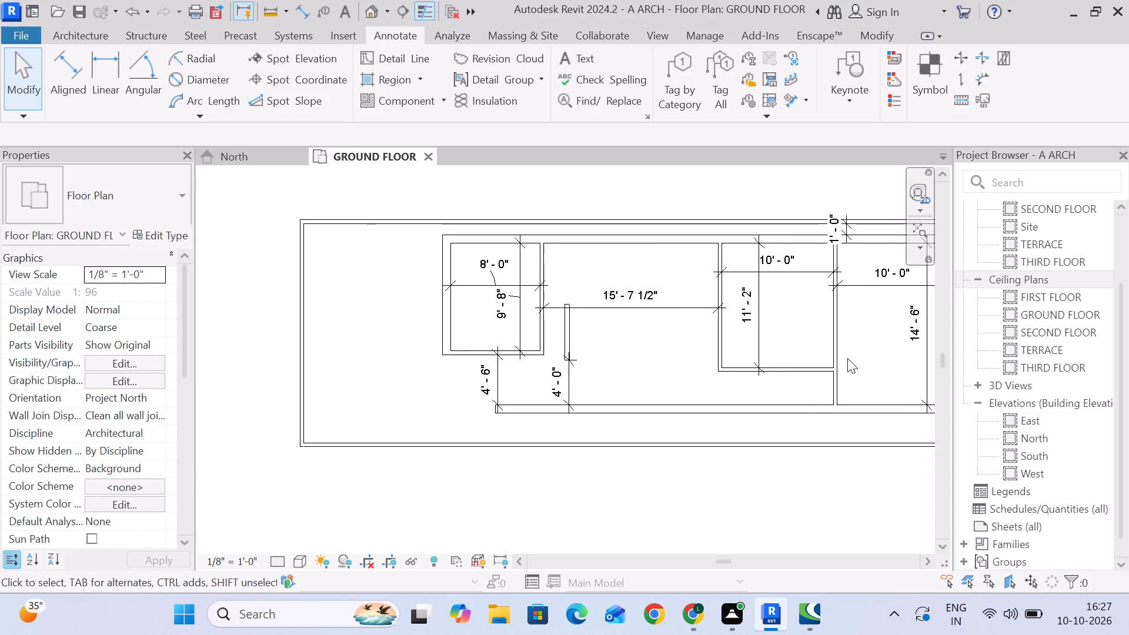
{"action": "middle_click_drag", "start_coordinate": [803, 358], "coordinate": [751, 358]}
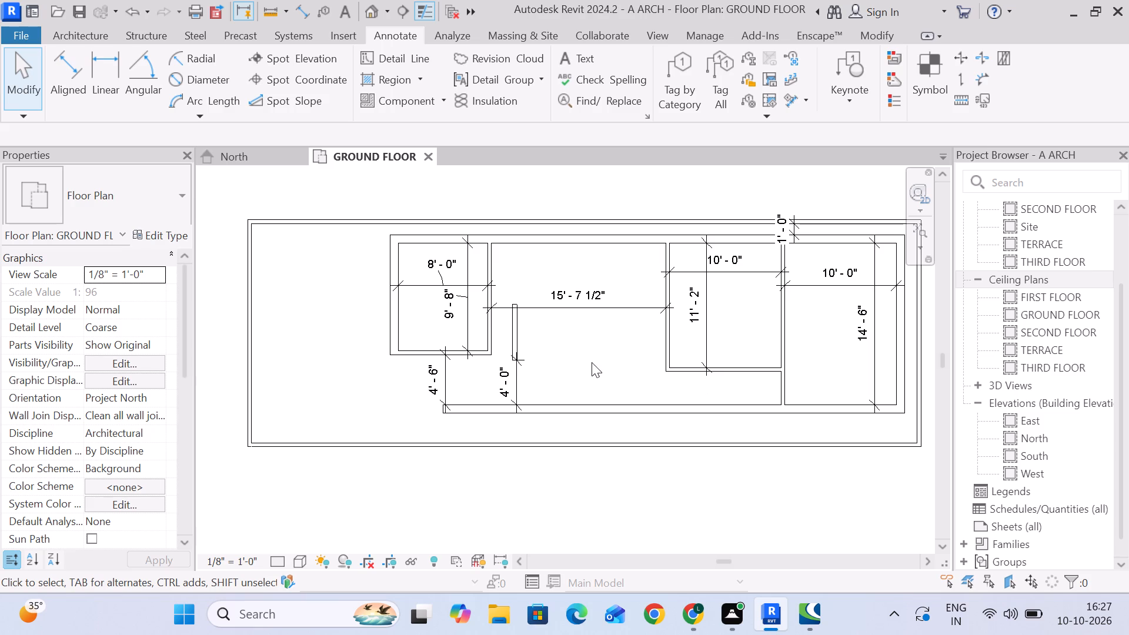
{"action": "scroll", "coordinate": [529, 343], "scroll_direction": "up", "scroll_amount": 3}
{"action": "middle_click", "coordinate": [537, 373]}
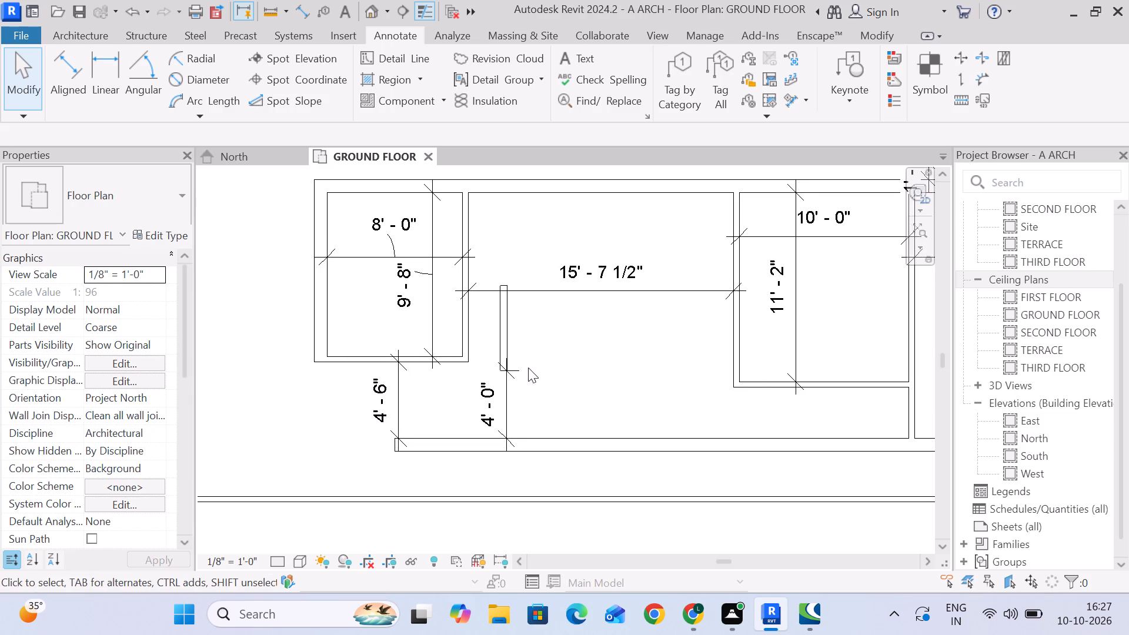
{"action": "scroll", "coordinate": [535, 354], "scroll_direction": "down", "scroll_amount": 2}
{"action": "middle_click_drag", "start_coordinate": [559, 363], "coordinate": [508, 380]}
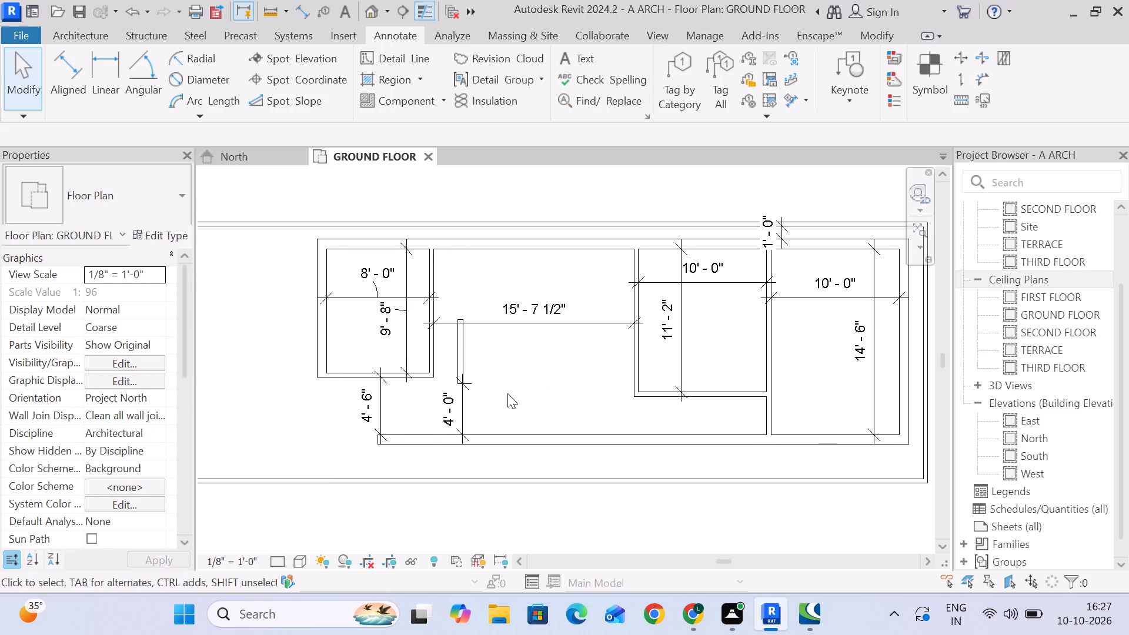
{"action": "key", "text": "Escape"}
{"action": "middle_click_drag", "start_coordinate": [528, 390], "coordinate": [516, 359]}
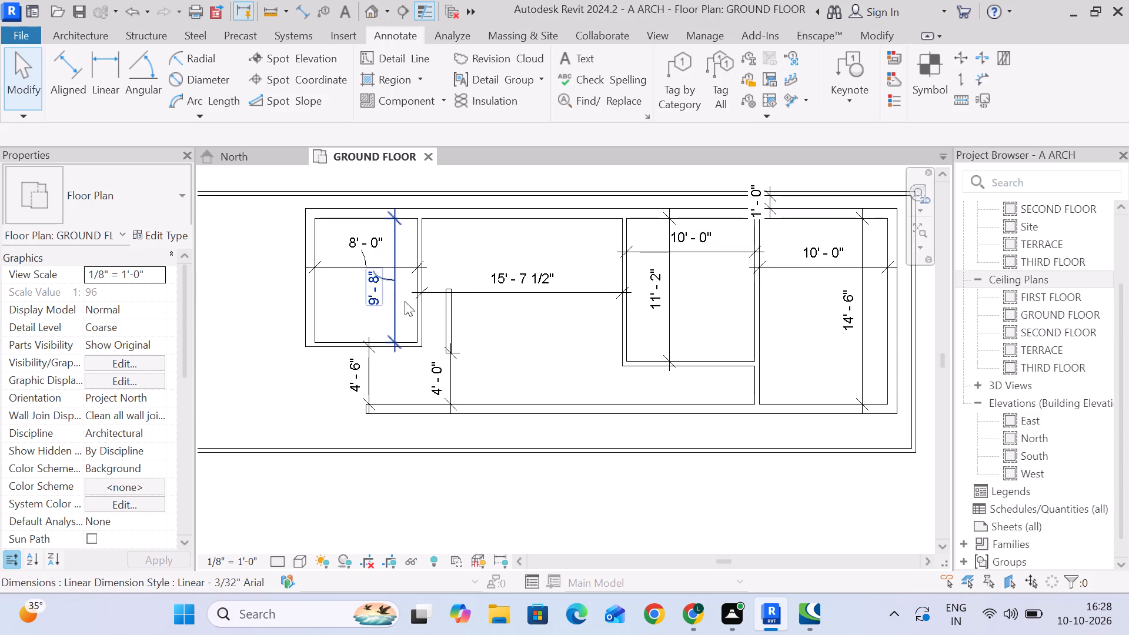
Set the northwest room's east-west width to 7'-0" by repositioning its east 4" wall.
{"action": "left_click", "coordinate": [419, 323]}
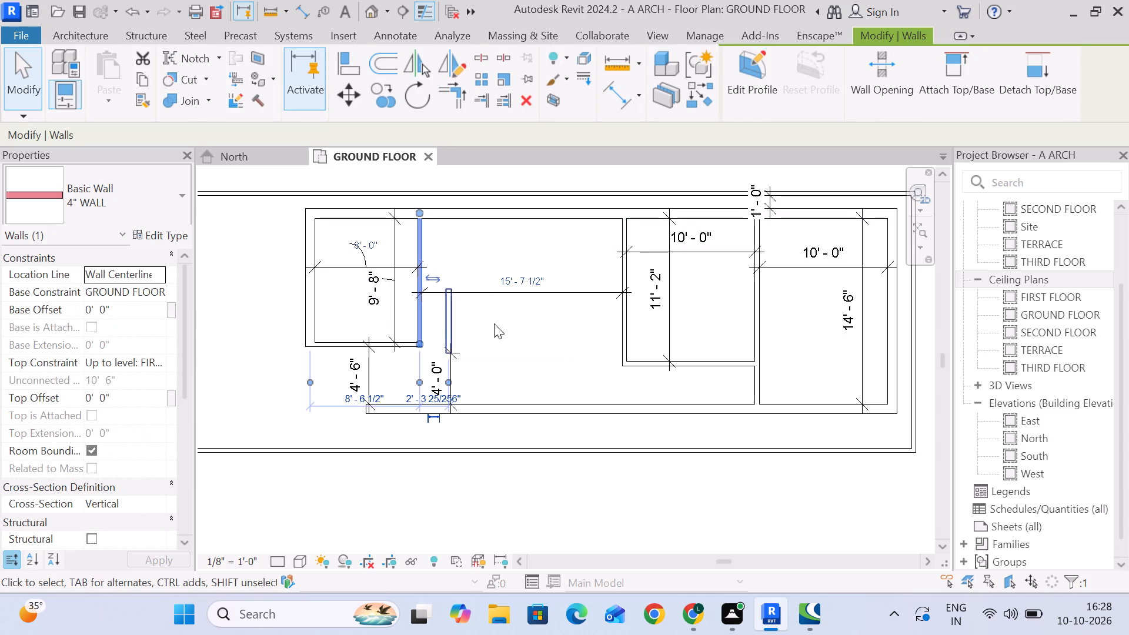
{"action": "left_click", "coordinate": [529, 324]}
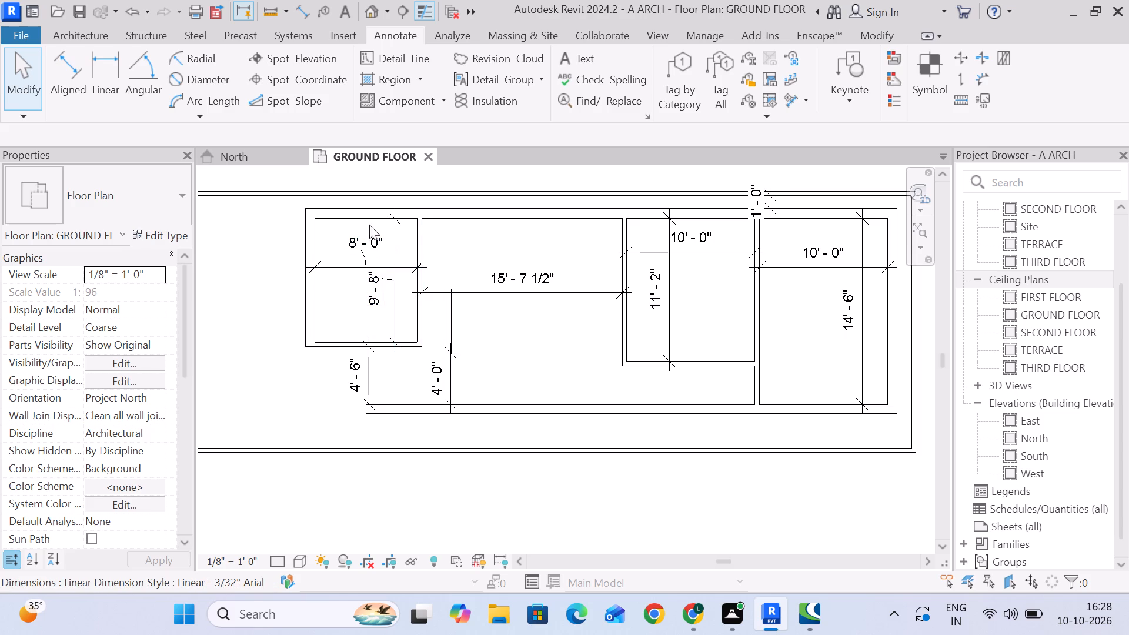
{"action": "left_click", "coordinate": [419, 240]}
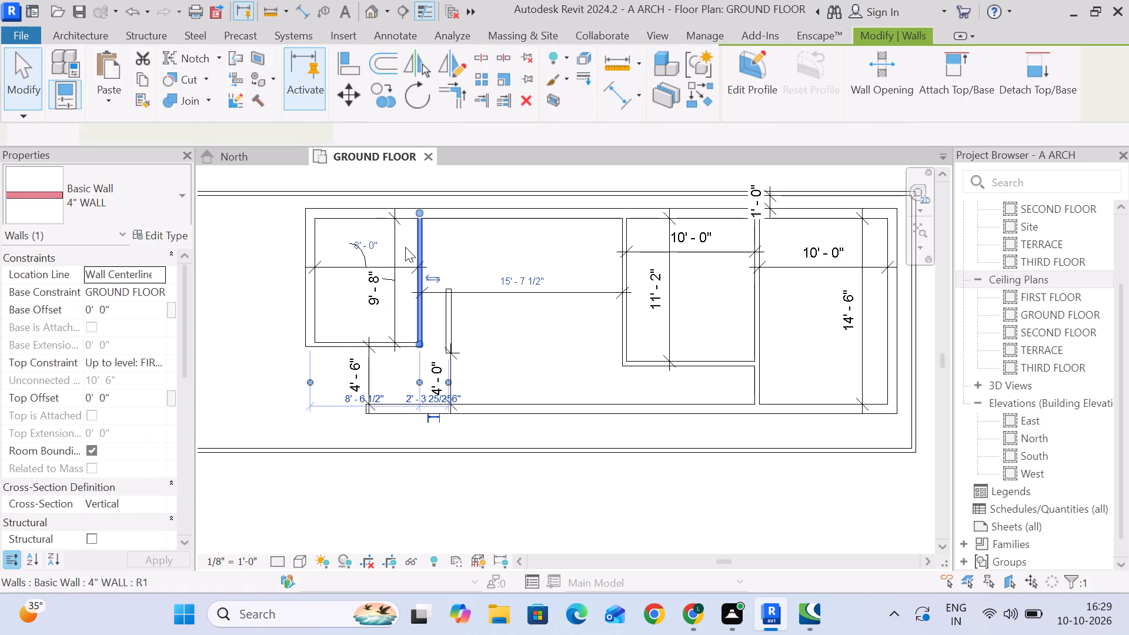
{"action": "left_click", "coordinate": [368, 248]}
{"action": "key", "text": "7"}
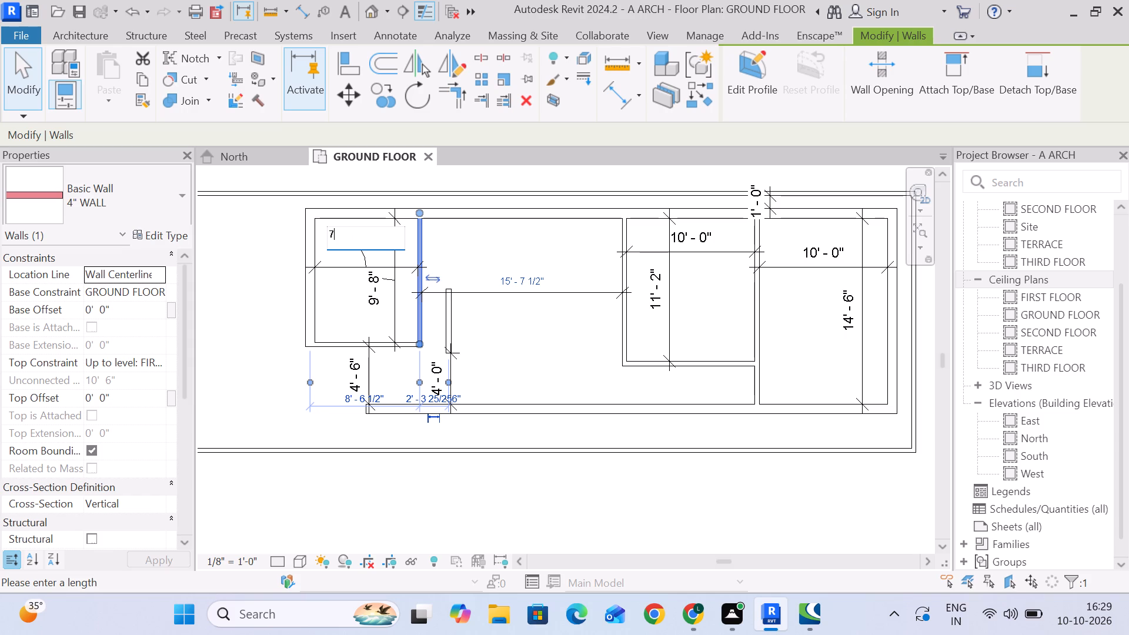
{"action": "key", "text": "Return"}
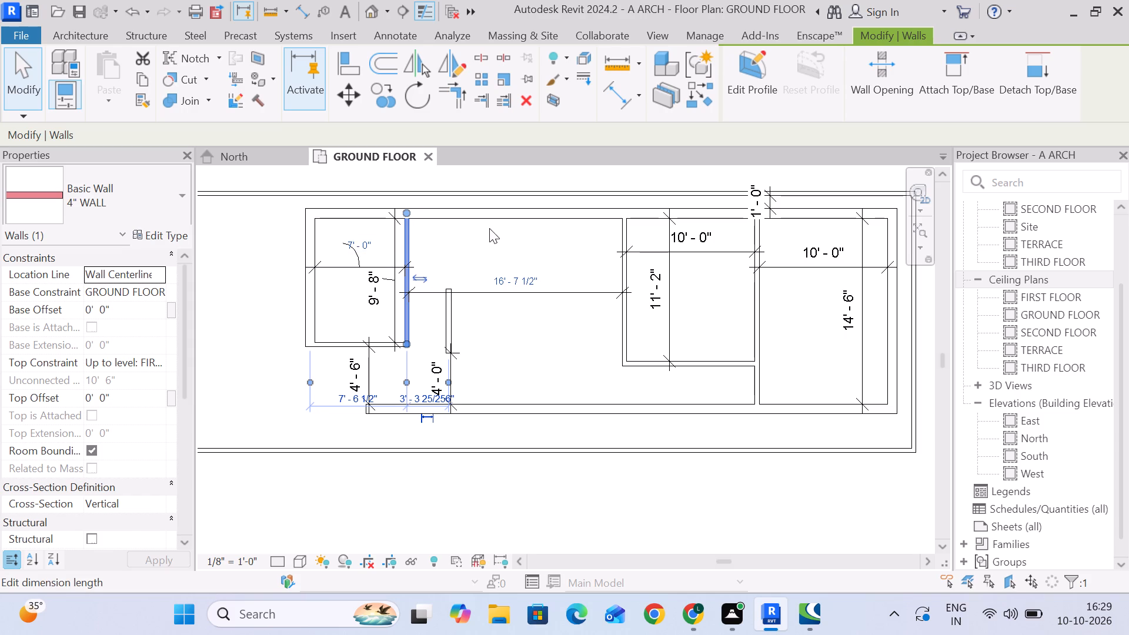
{"action": "left_click", "coordinate": [494, 261]}
{"action": "left_click", "coordinate": [486, 316]}
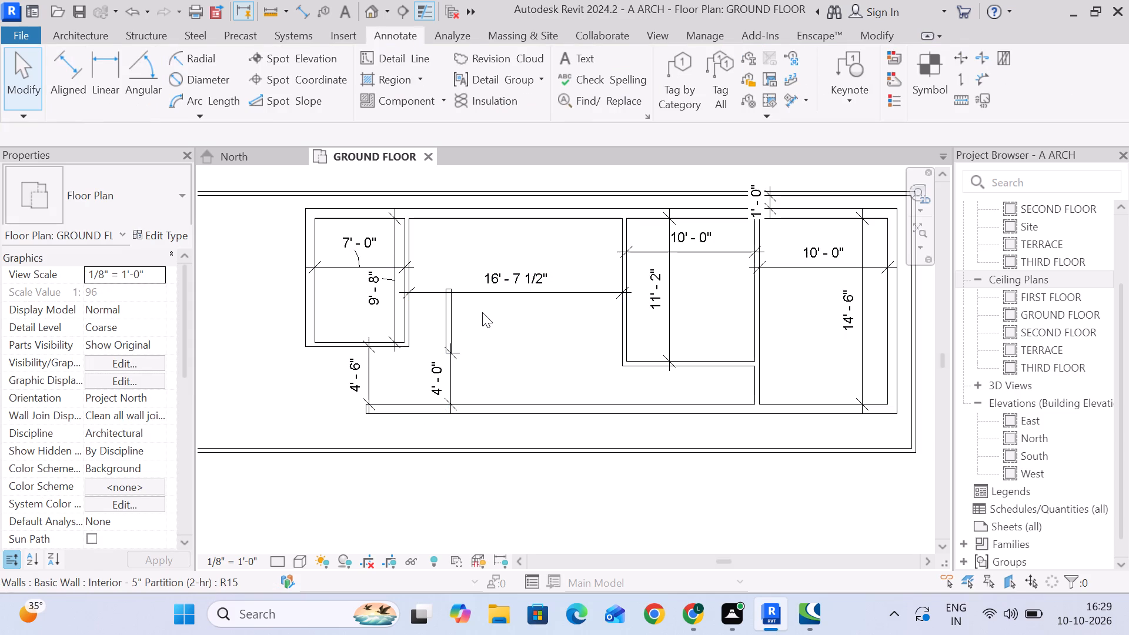
{"action": "left_click", "coordinate": [482, 312]}
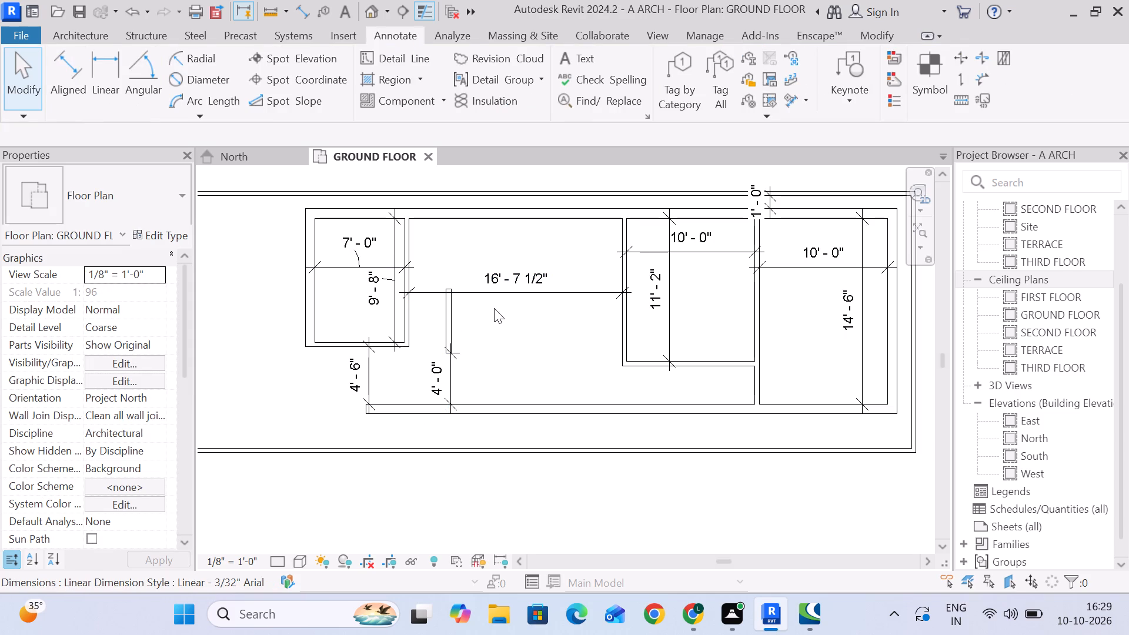
Nudge the 5" partition west to about 2'-3 1/2" from the northwest room's east wall.
{"action": "left_click", "coordinate": [453, 320]}
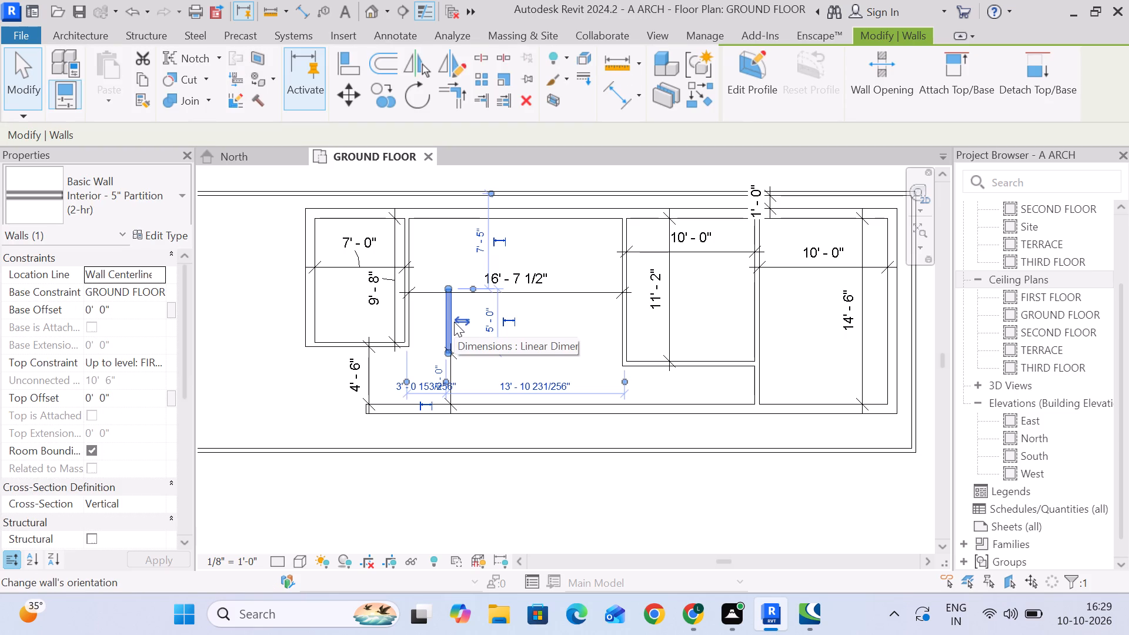
{"action": "key", "text": "Left"}
{"action": "key", "text": "Left"}
{"action": "key", "text": "Left"}
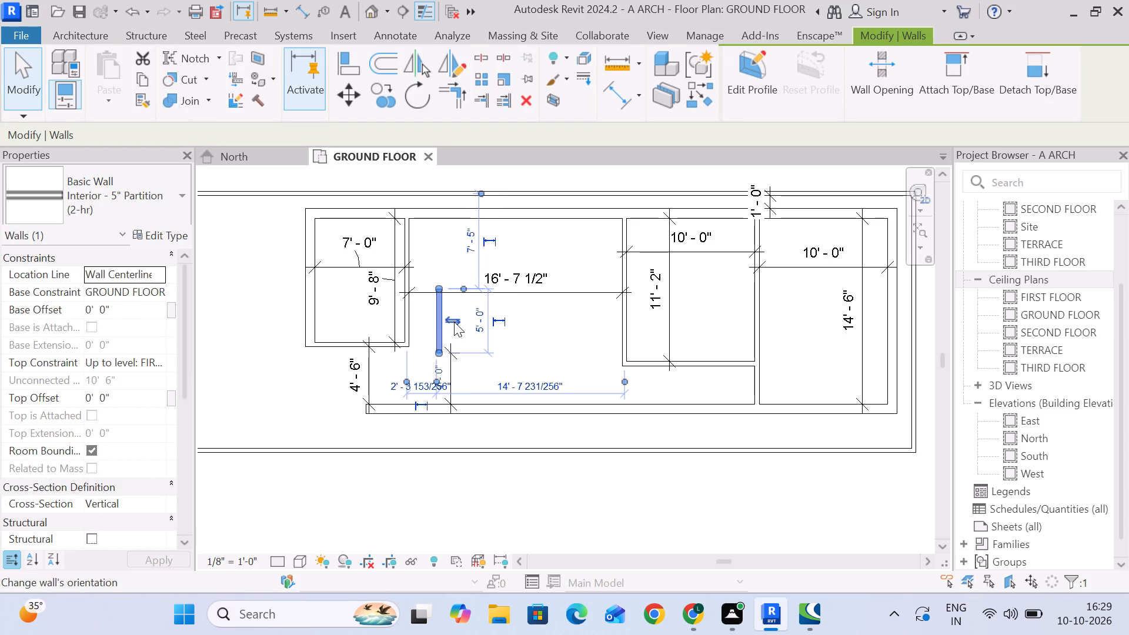
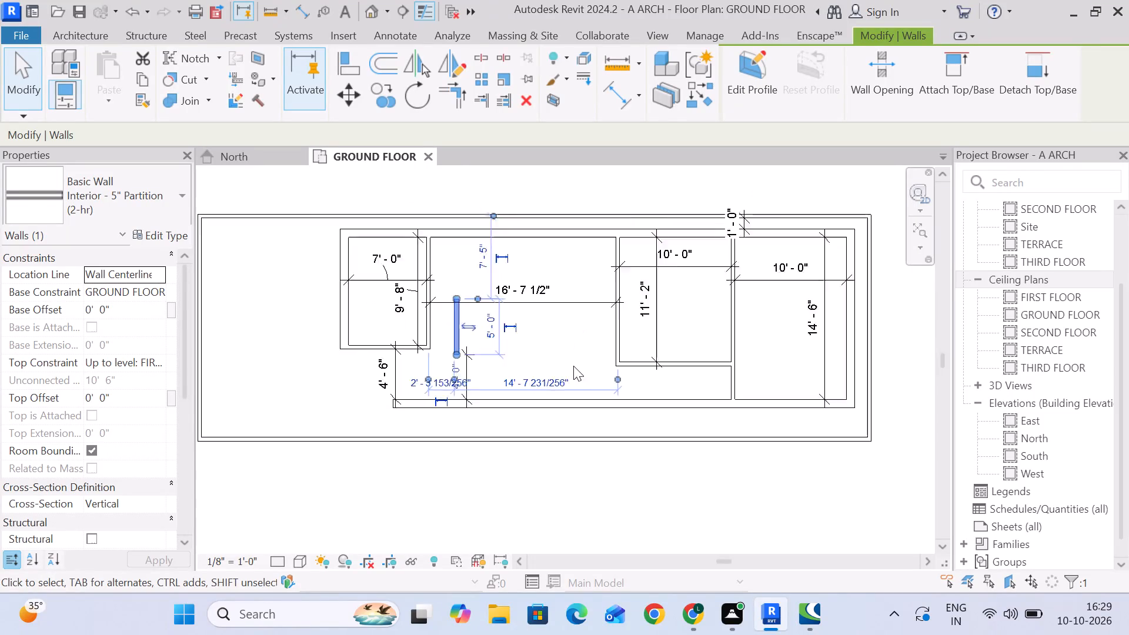
Dimension the distance between the perimeter's west wall and the west wall of the inner enclosure.
{"action": "scroll", "coordinate": [571, 364], "scroll_direction": "up", "scroll_amount": 2}
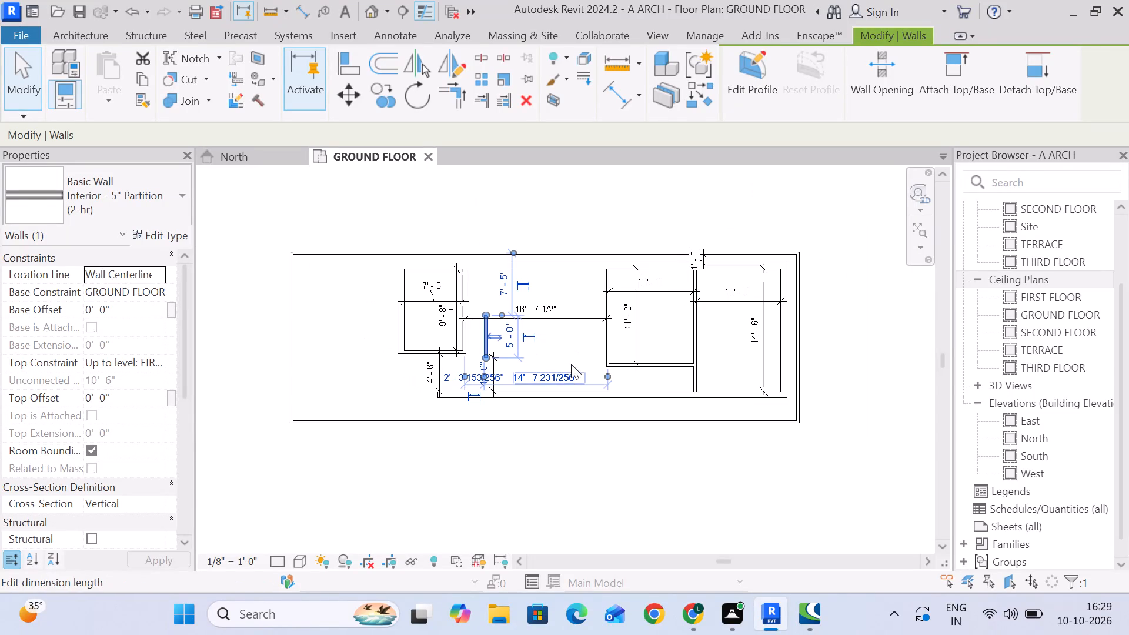
{"action": "scroll", "coordinate": [583, 319], "scroll_direction": "up", "scroll_amount": 1}
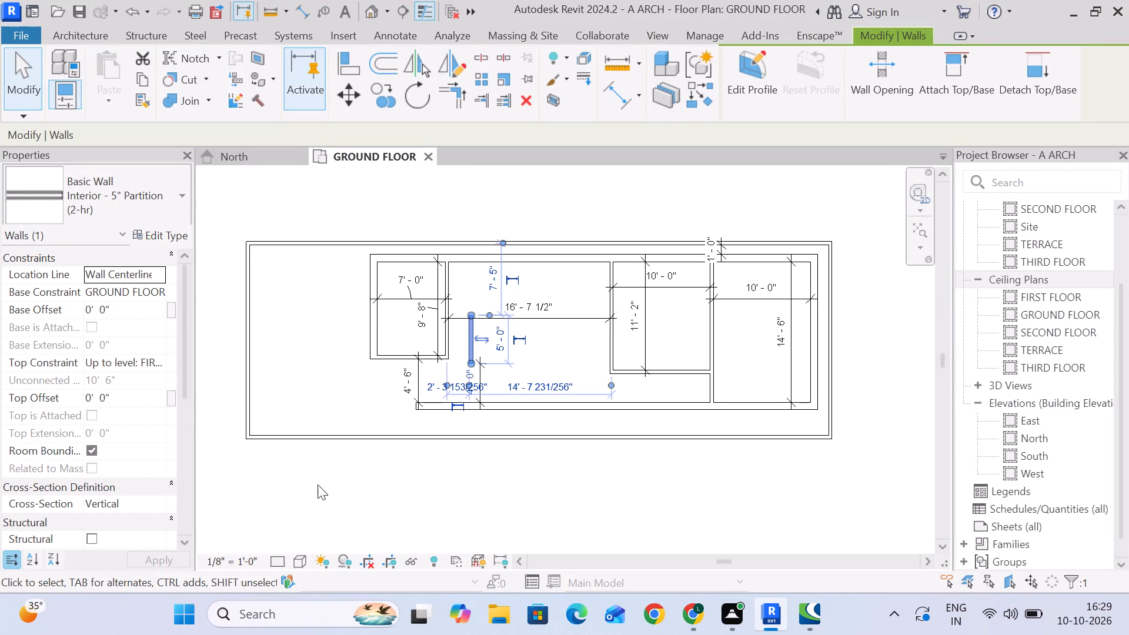
{"action": "scroll", "coordinate": [336, 454], "scroll_direction": "down", "scroll_amount": 3}
{"action": "middle_click_drag", "start_coordinate": [332, 453], "coordinate": [353, 339]}
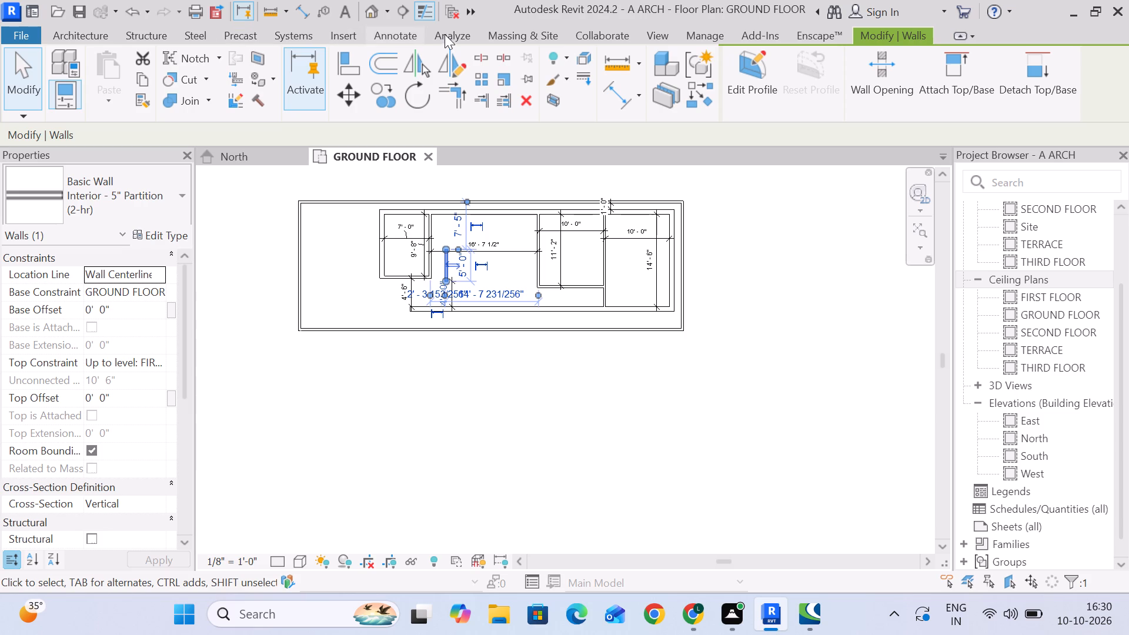
{"action": "left_click", "coordinate": [375, 34]}
{"action": "left_click", "coordinate": [69, 73]}
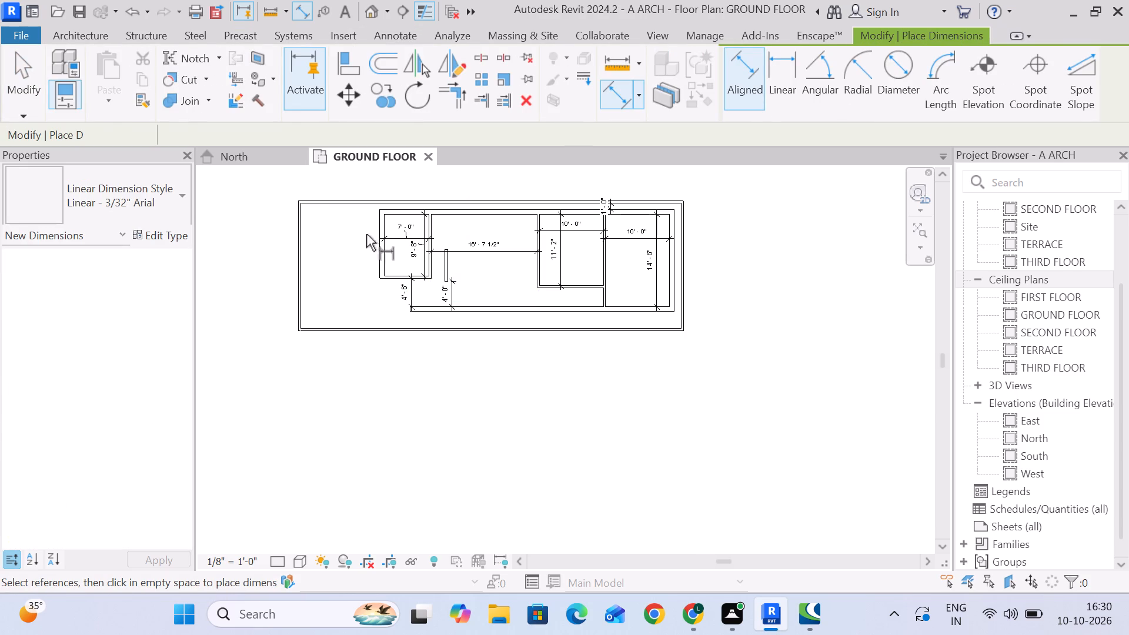
{"action": "left_click", "coordinate": [377, 223]}
{"action": "left_click", "coordinate": [303, 220]}
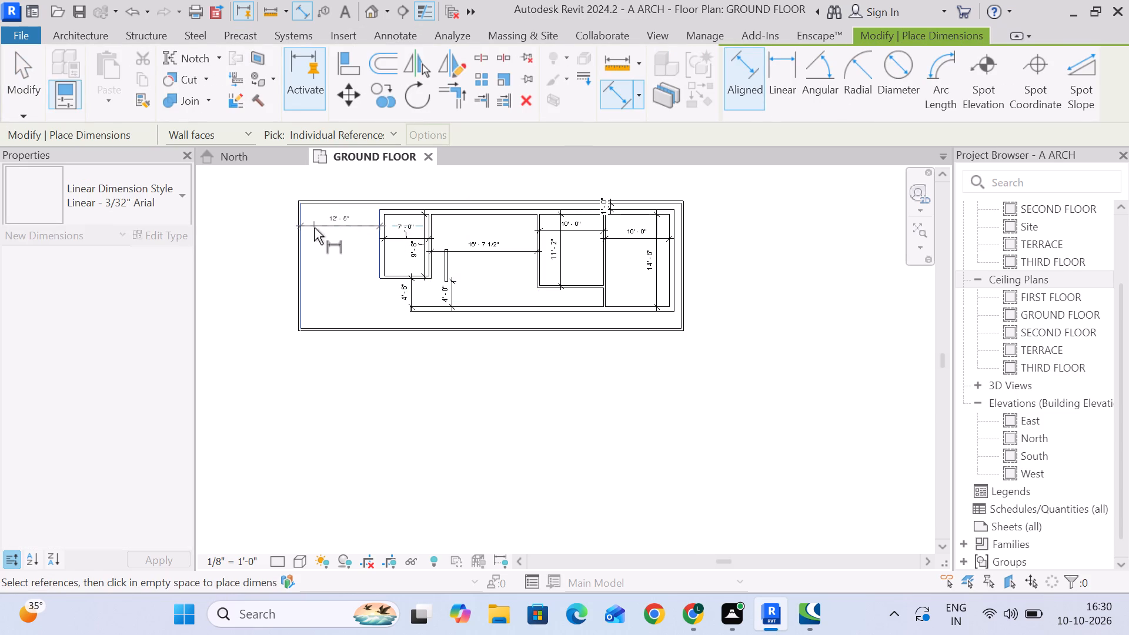
{"action": "left_click", "coordinate": [343, 229]}
{"action": "scroll", "coordinate": [366, 265], "scroll_direction": "up", "scroll_amount": 4}
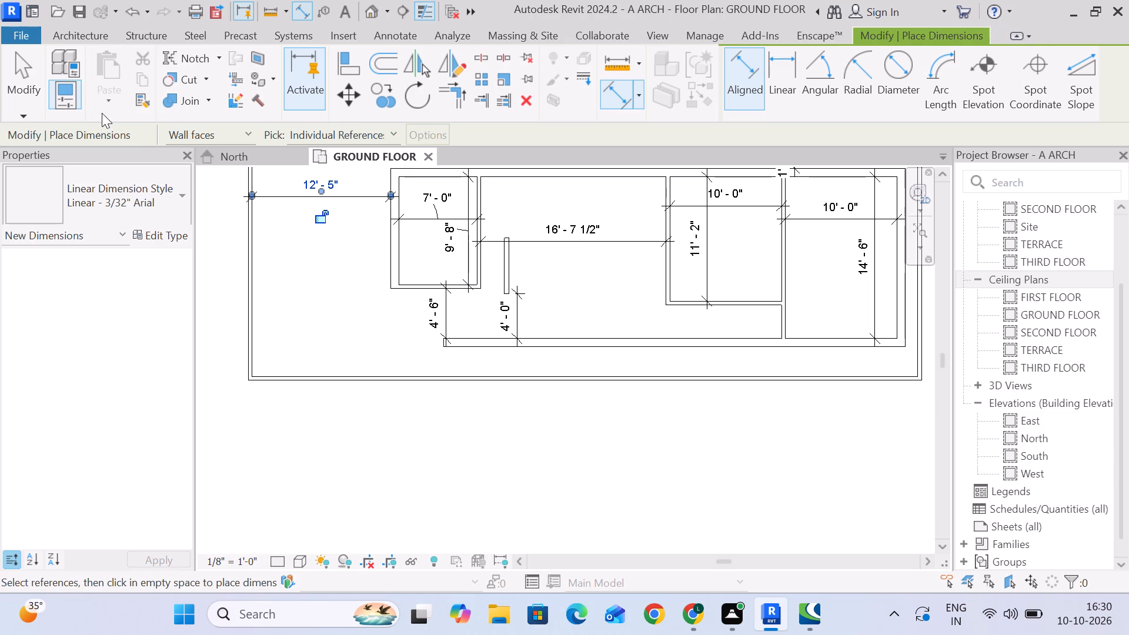
{"action": "left_click", "coordinate": [21, 75]}
Examine the area around the 5" partition, between the northwest room and the 16'-7 1/2" wide central space.
{"action": "scroll", "coordinate": [364, 321], "scroll_direction": "down", "scroll_amount": 2}
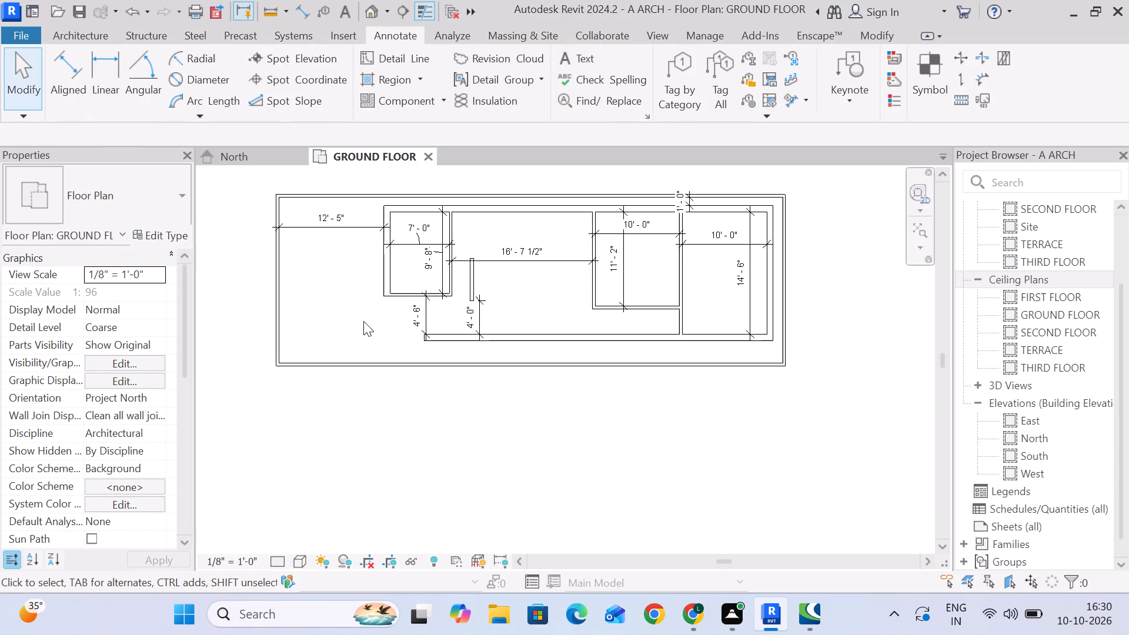
{"action": "scroll", "coordinate": [445, 346], "scroll_direction": "up", "scroll_amount": 4}
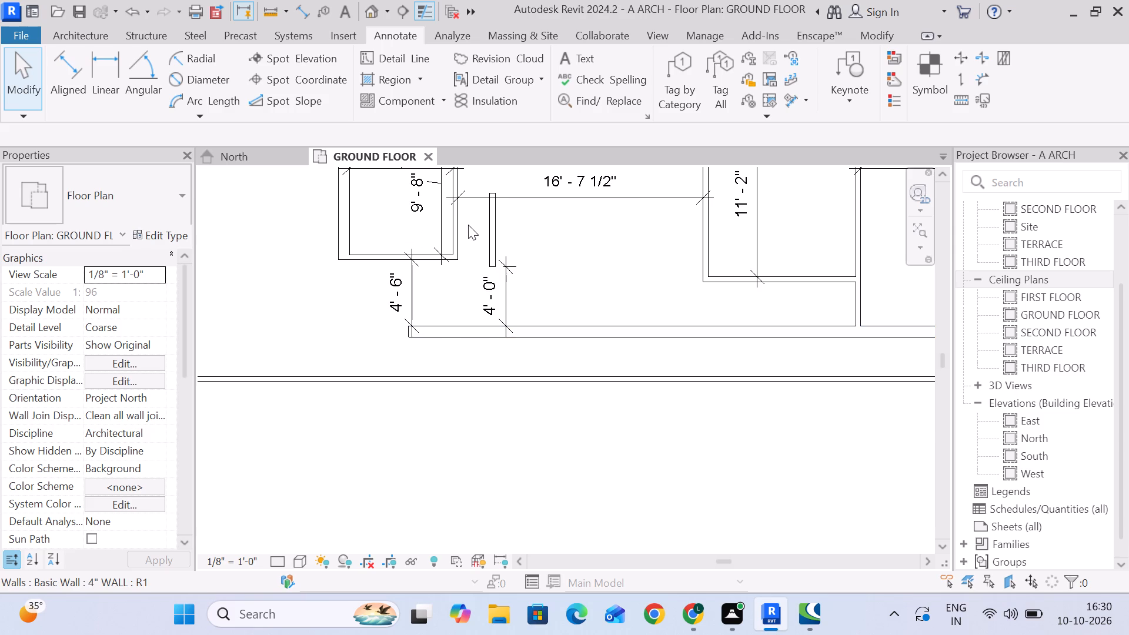
{"action": "scroll", "coordinate": [468, 225], "scroll_direction": "up", "scroll_amount": 2}
{"action": "scroll", "coordinate": [468, 225], "scroll_direction": "down", "scroll_amount": 3}
{"action": "middle_click_drag", "start_coordinate": [476, 239], "coordinate": [483, 276]}
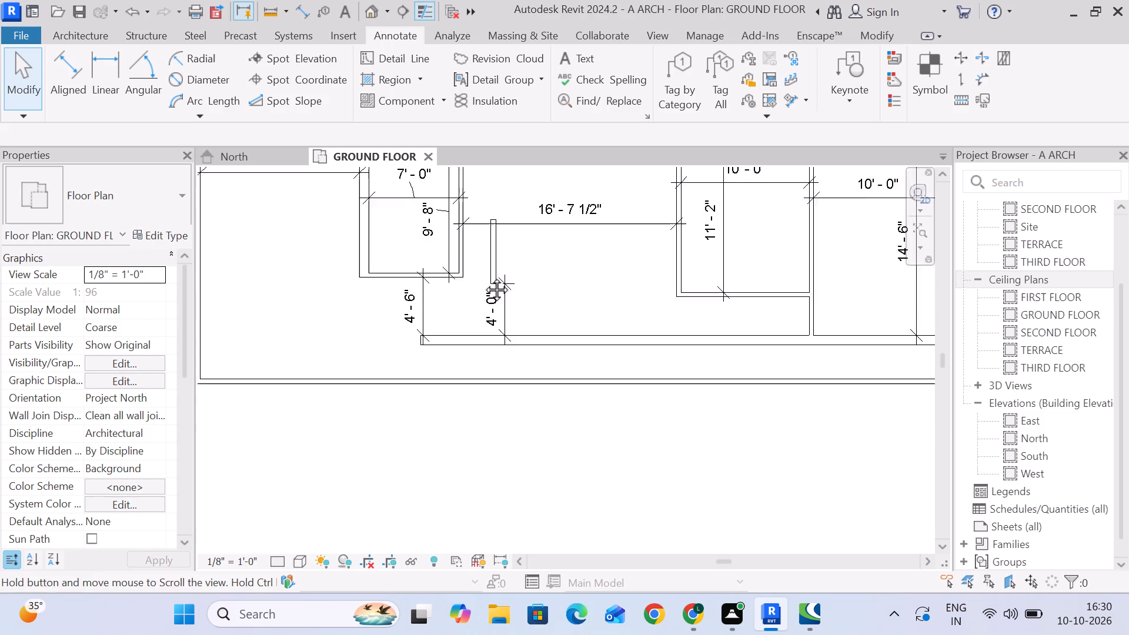
{"action": "middle_click_drag", "start_coordinate": [483, 276], "coordinate": [484, 300]}
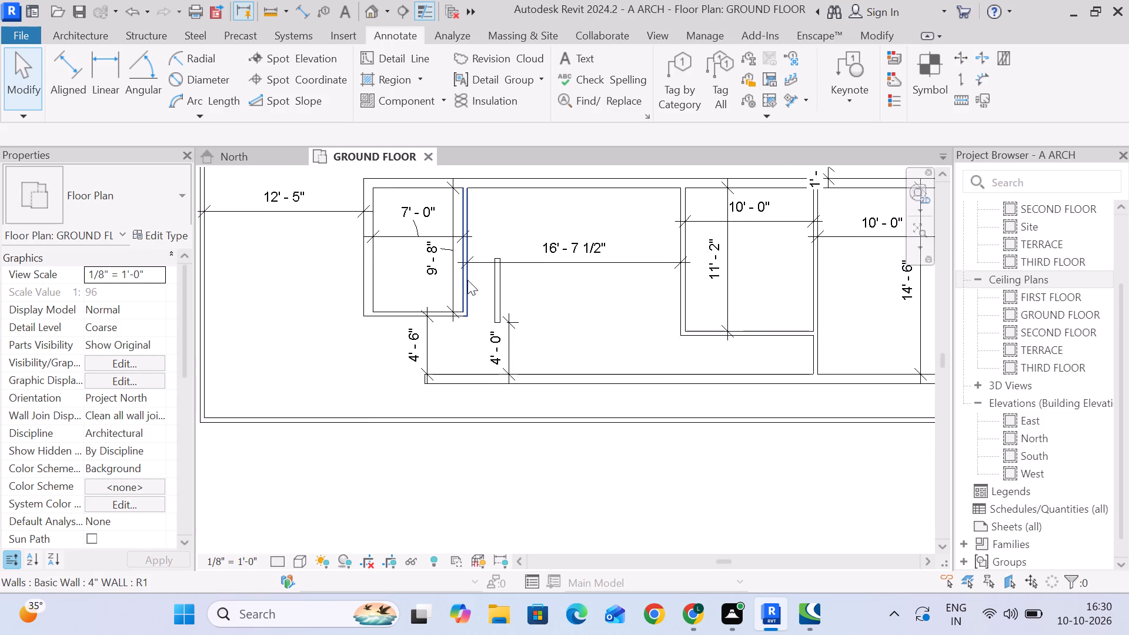
{"action": "scroll", "coordinate": [477, 231], "scroll_direction": "up", "scroll_amount": 2}
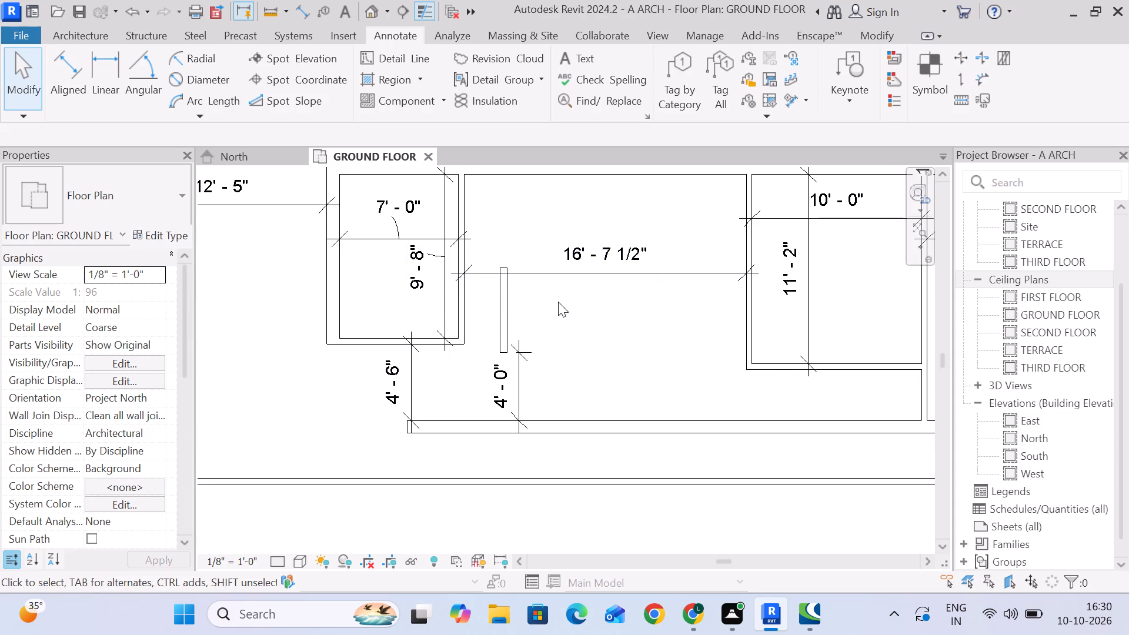
{"action": "scroll", "coordinate": [558, 302], "scroll_direction": "down", "scroll_amount": 1}
{"action": "middle_click_drag", "start_coordinate": [553, 300], "coordinate": [535, 298]}
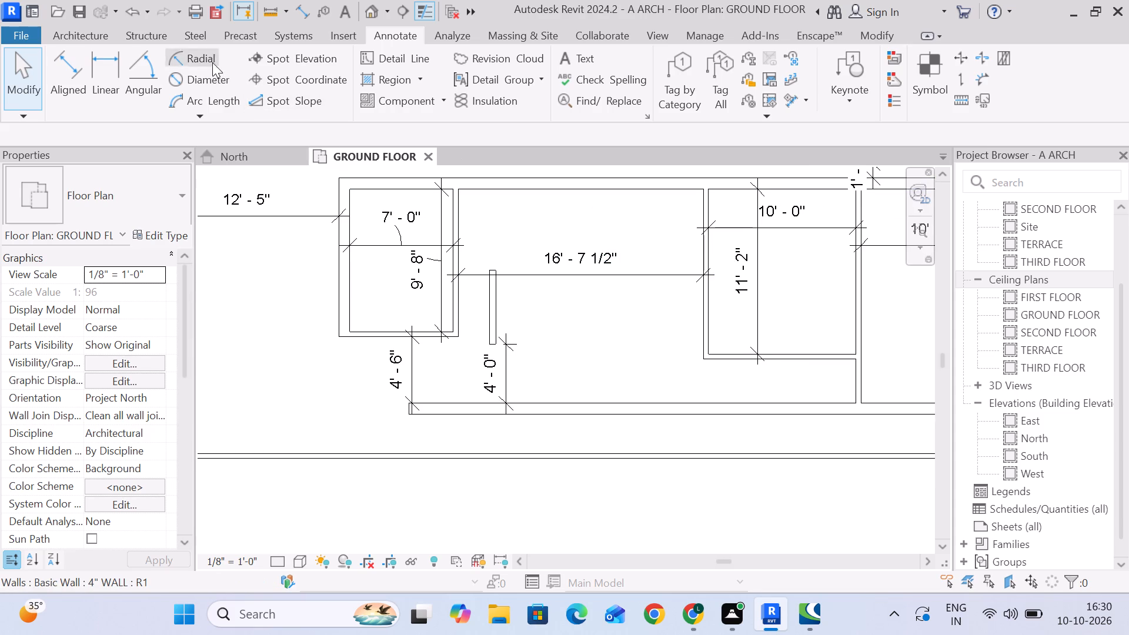
Draw chained 4" WALL partitions from the central space's east wall, 3'-6" below the north wall: about 4'-0" west, then north to the 9" wall.
{"action": "left_click", "coordinate": [112, 34]}
{"action": "left_click", "coordinate": [80, 55]}
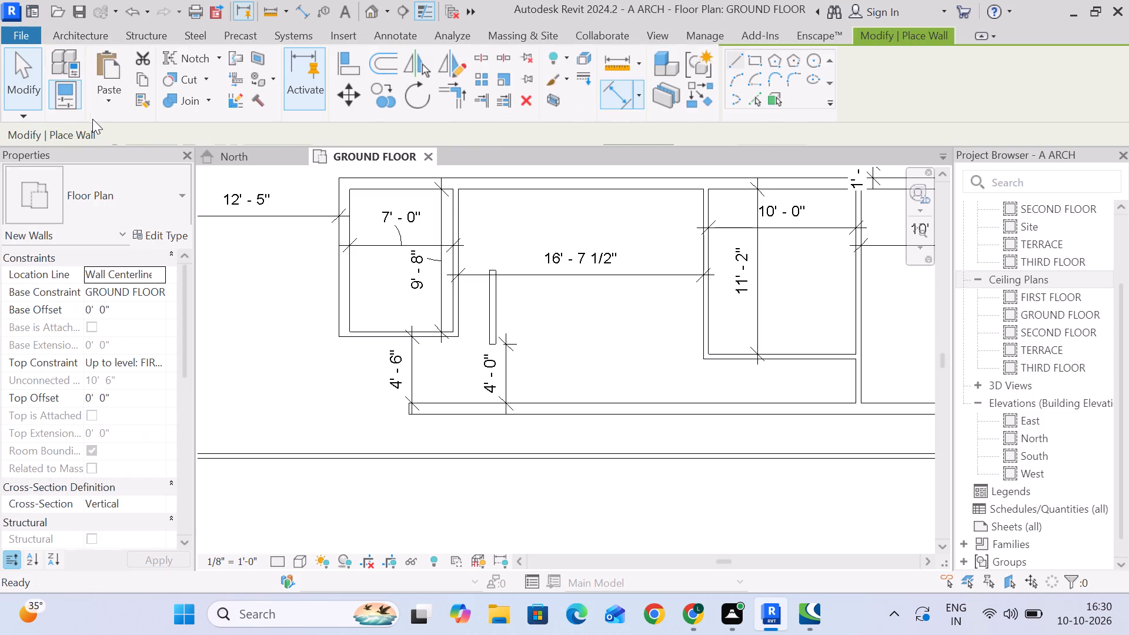
{"action": "key", "text": "space"}
{"action": "key", "text": "space"}
{"action": "key", "text": "space"}
{"action": "key", "text": "space"}
{"action": "key", "text": "space"}
{"action": "key", "text": "space"}
{"action": "key", "text": "space"}
{"action": "key", "text": "space"}
{"action": "key", "text": "space"}
{"action": "key", "text": "space"}
{"action": "key", "text": "space"}
{"action": "key", "text": "space"}
{"action": "key", "text": "space"}
{"action": "key", "text": "space"}
{"action": "key", "text": "space"}
{"action": "key", "text": "space"}
{"action": "key", "text": "space"}
{"action": "key", "text": "space"}
{"action": "key", "text": "space"}
{"action": "key", "text": "space"}
{"action": "left_click", "coordinate": [171, 203]}
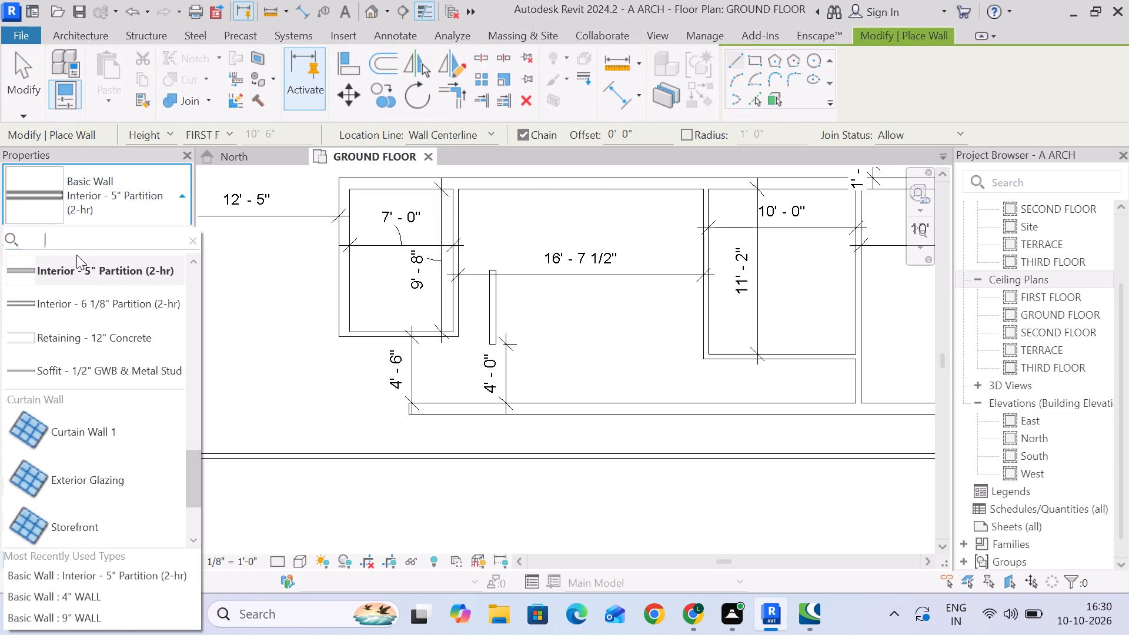
{"action": "scroll", "coordinate": [93, 295], "scroll_direction": "up", "scroll_amount": 5}
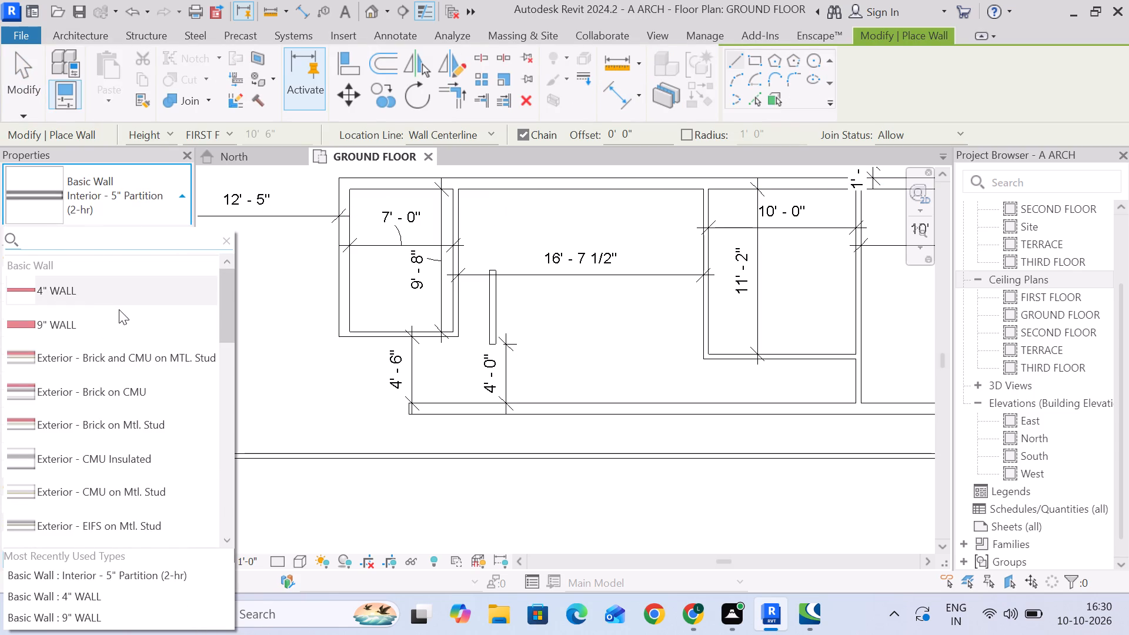
{"action": "key", "text": "BackSpace"}
{"action": "key", "text": "BackSpace"}
{"action": "key", "text": "BackSpace"}
{"action": "key", "text": "BackSpace"}
{"action": "key", "text": "BackSpace"}
{"action": "key", "text": "BackSpace"}
{"action": "key", "text": "BackSpace"}
{"action": "key", "text": "BackSpace"}
{"action": "key", "text": "BackSpace"}
{"action": "key", "text": "BackSpace"}
{"action": "key", "text": "BackSpace"}
{"action": "key", "text": "BackSpace"}
{"action": "key", "text": "BackSpace"}
{"action": "key", "text": "BackSpace"}
{"action": "key", "text": "BackSpace"}
{"action": "key", "text": "BackSpace"}
{"action": "key", "text": "BackSpace"}
{"action": "key", "text": "BackSpace"}
{"action": "key", "text": "BackSpace"}
{"action": "key", "text": "BackSpace"}
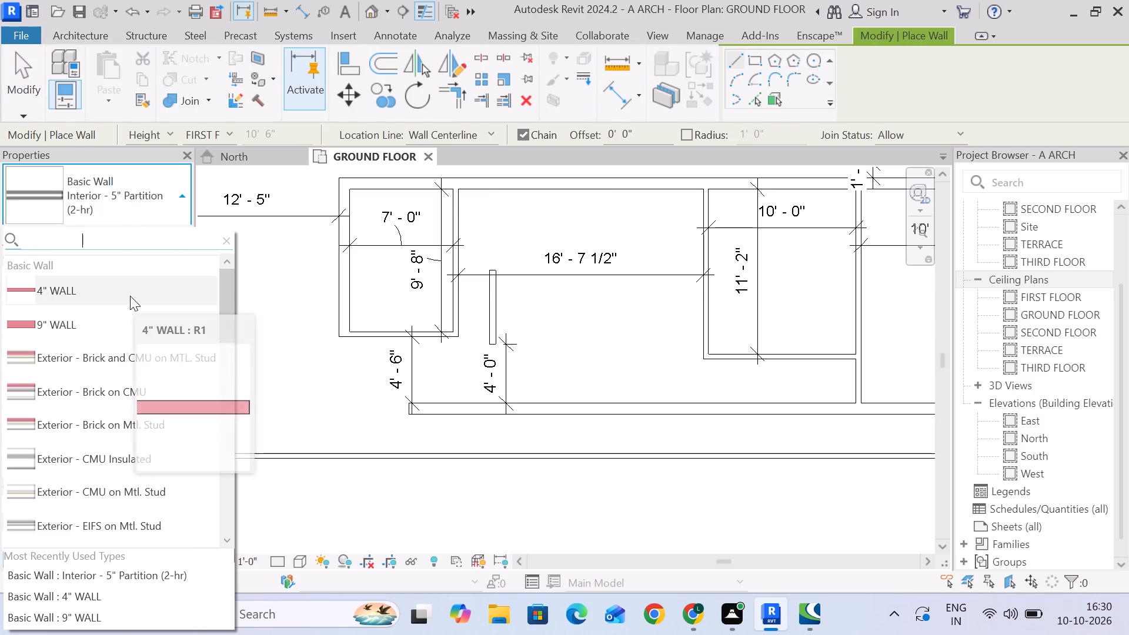
{"action": "left_click", "coordinate": [94, 290]}
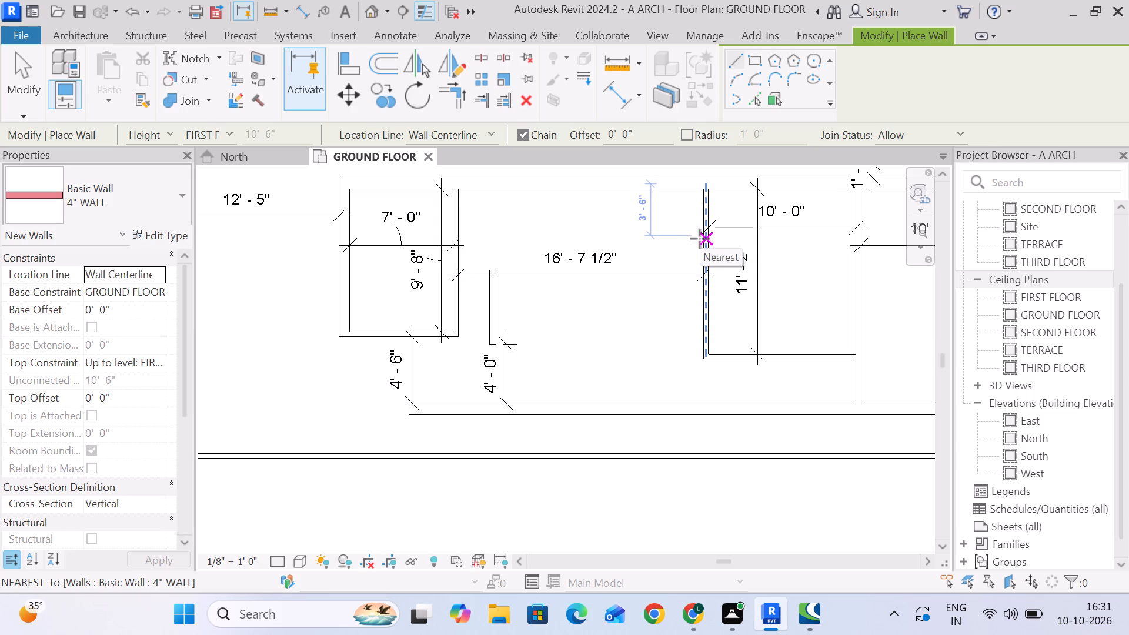
{"action": "left_click", "coordinate": [700, 239]}
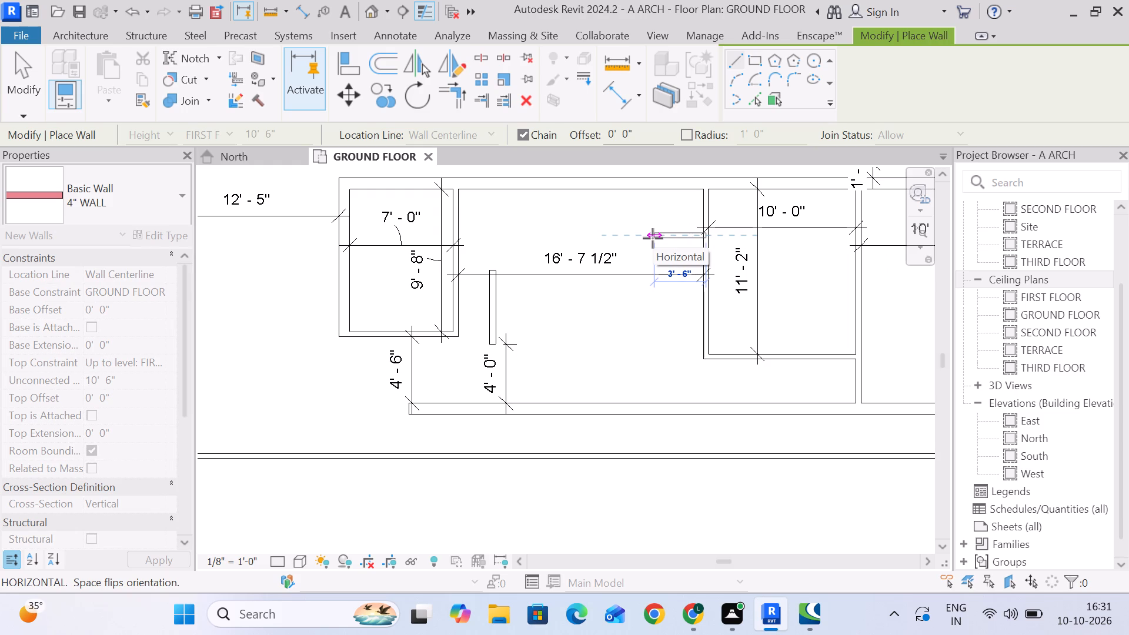
{"action": "scroll", "coordinate": [658, 237], "scroll_direction": "down", "scroll_amount": 3}
{"action": "left_click", "coordinate": [649, 236]}
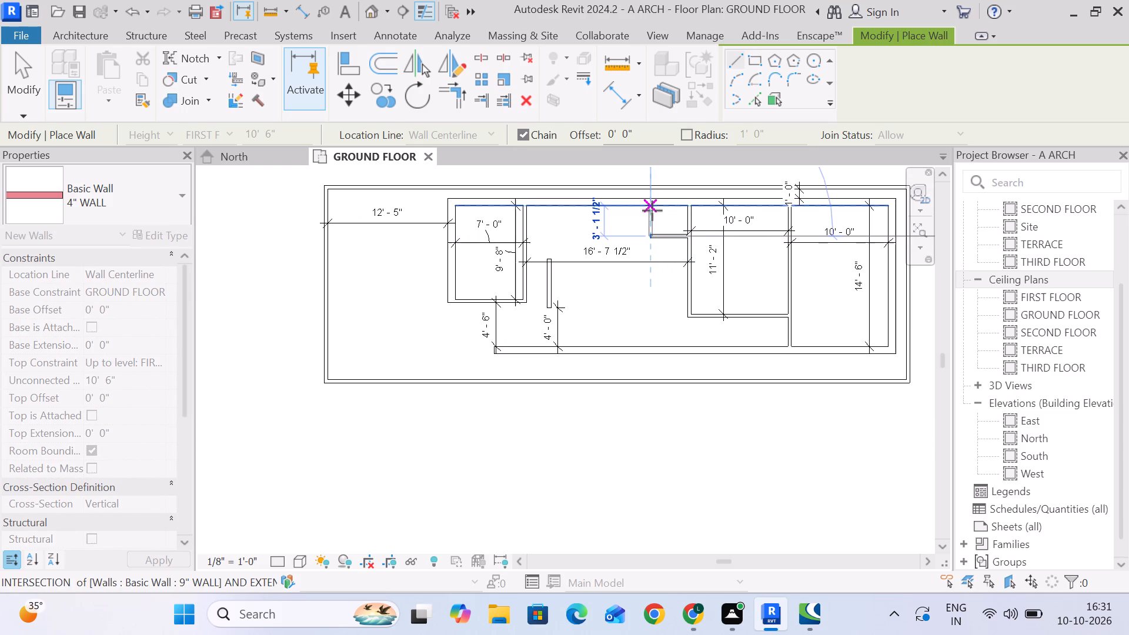
{"action": "scroll", "coordinate": [651, 209], "scroll_direction": "up", "scroll_amount": 5}
{"action": "left_click", "coordinate": [650, 199]}
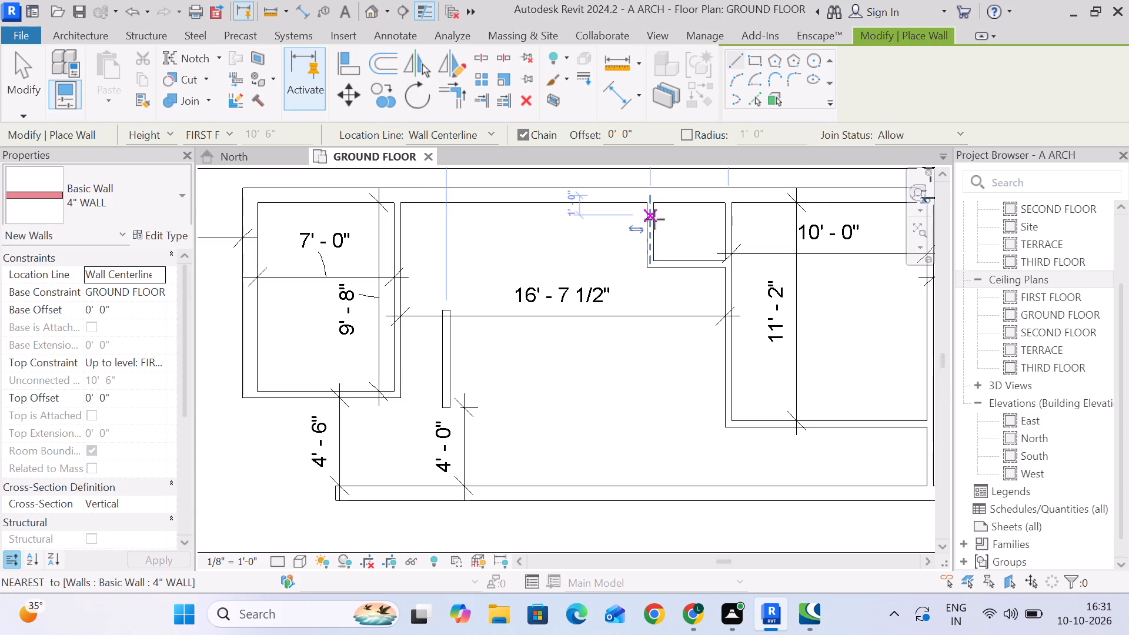
{"action": "left_click", "coordinate": [25, 88]}
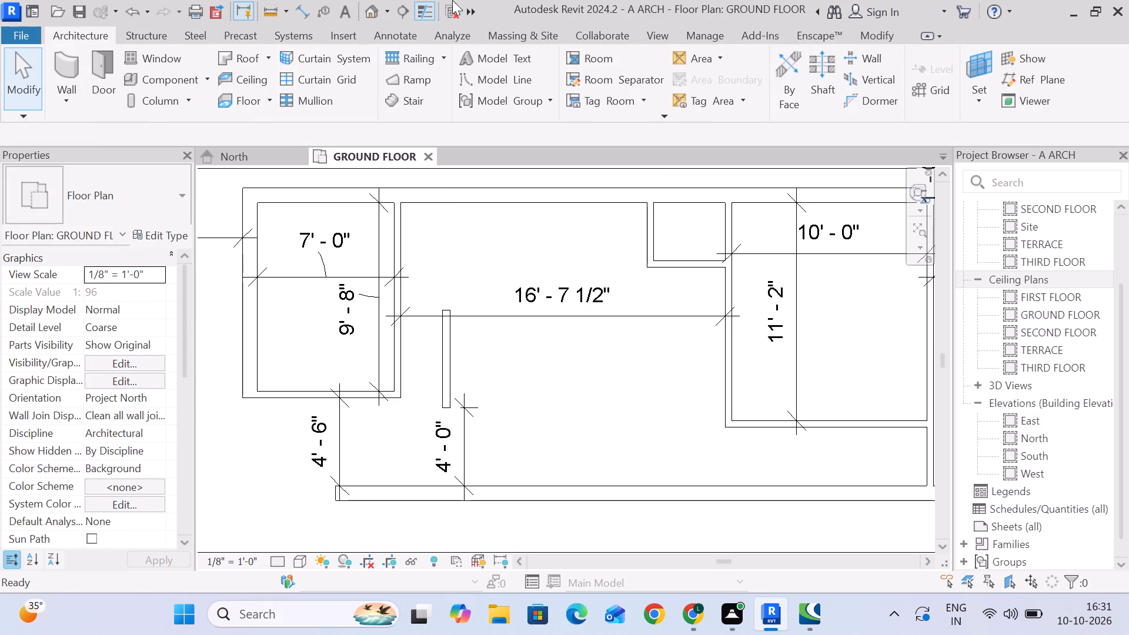
Delete the new north-south 4" wall that joins the enclosure's north 9" wall.
{"action": "left_click", "coordinate": [642, 232]}
{"action": "scroll", "coordinate": [676, 241], "scroll_direction": "down", "scroll_amount": 2}
{"action": "middle_click_drag", "start_coordinate": [669, 285], "coordinate": [582, 348]}
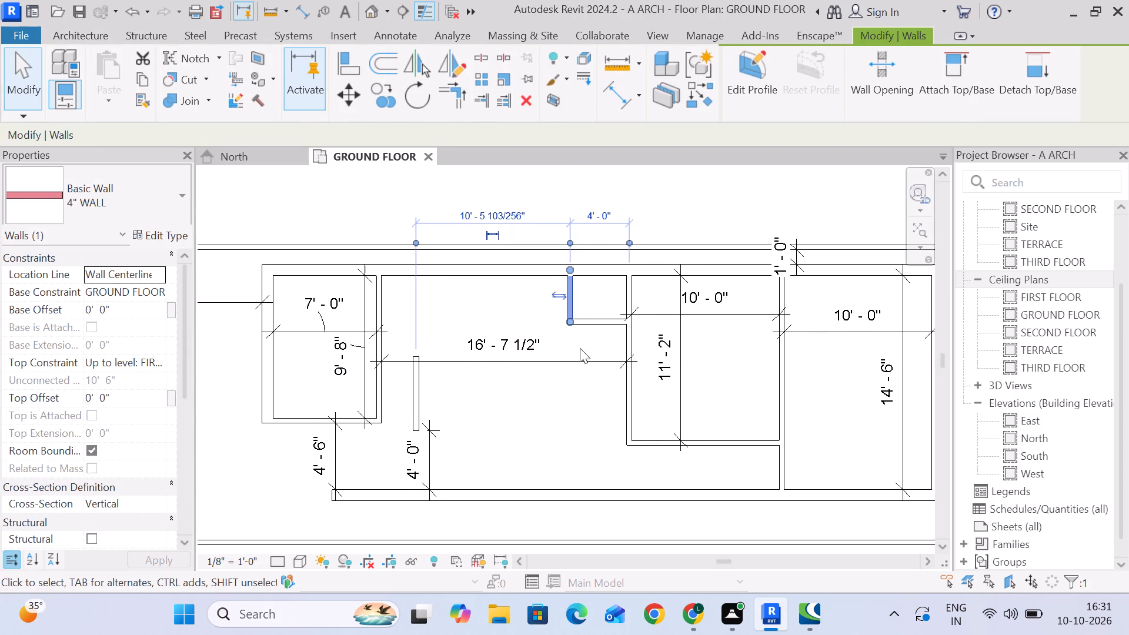
{"action": "scroll", "coordinate": [590, 335], "scroll_direction": "up", "scroll_amount": 1}
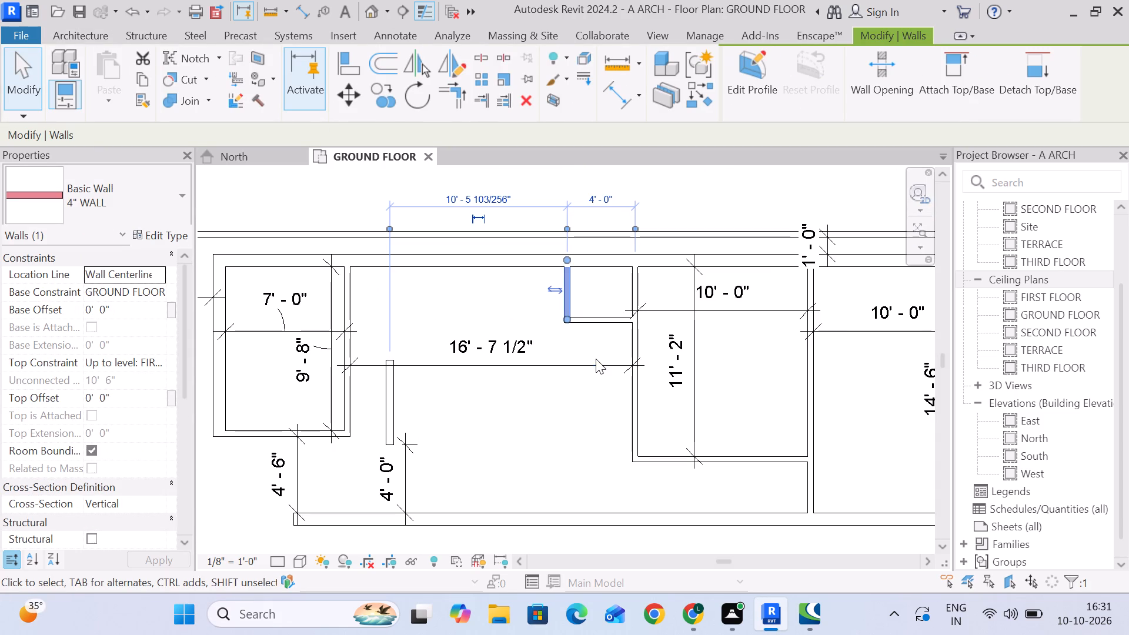
{"action": "scroll", "coordinate": [588, 336], "scroll_direction": "up", "scroll_amount": 2}
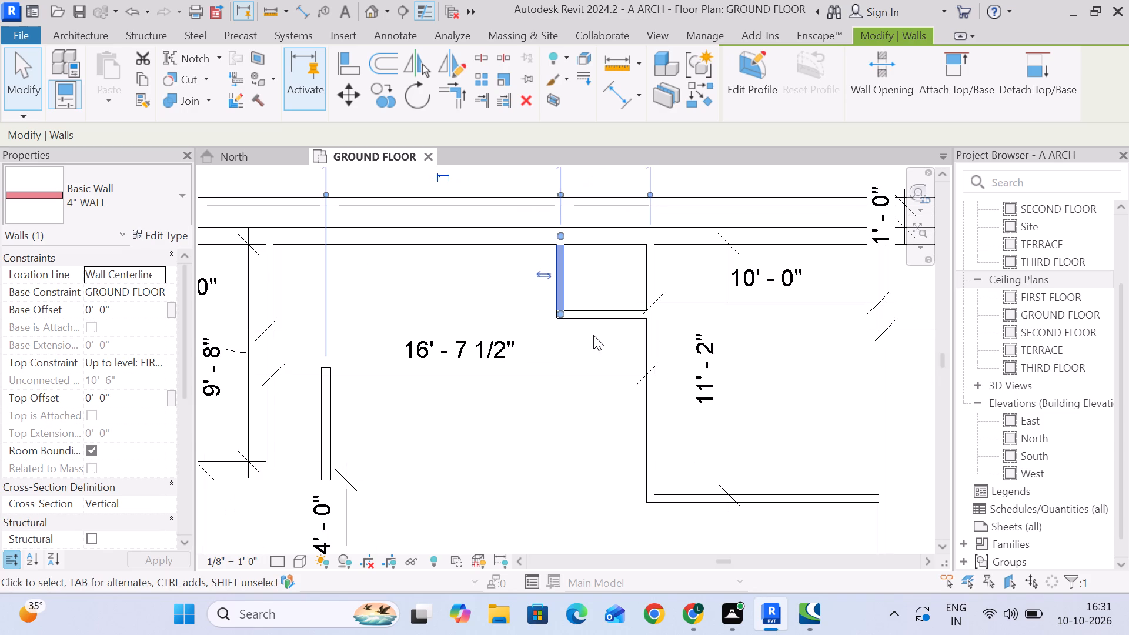
{"action": "key", "text": "BackSpace"}
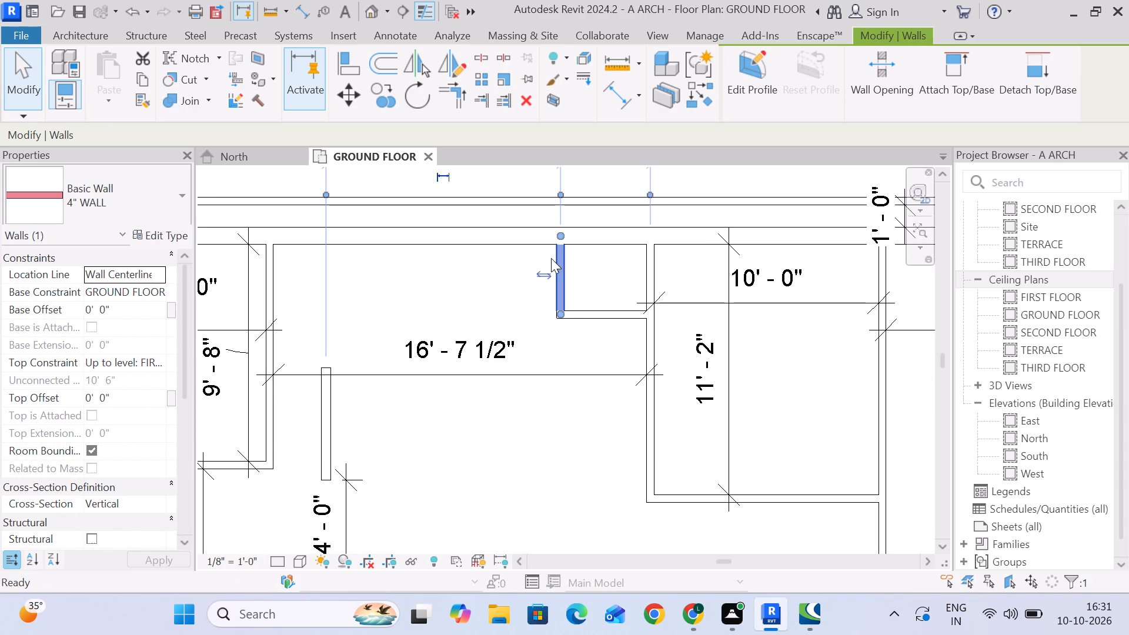
Check the length and position of the remaining short east-west 4" wall in the central space.
{"action": "left_click", "coordinate": [593, 313]}
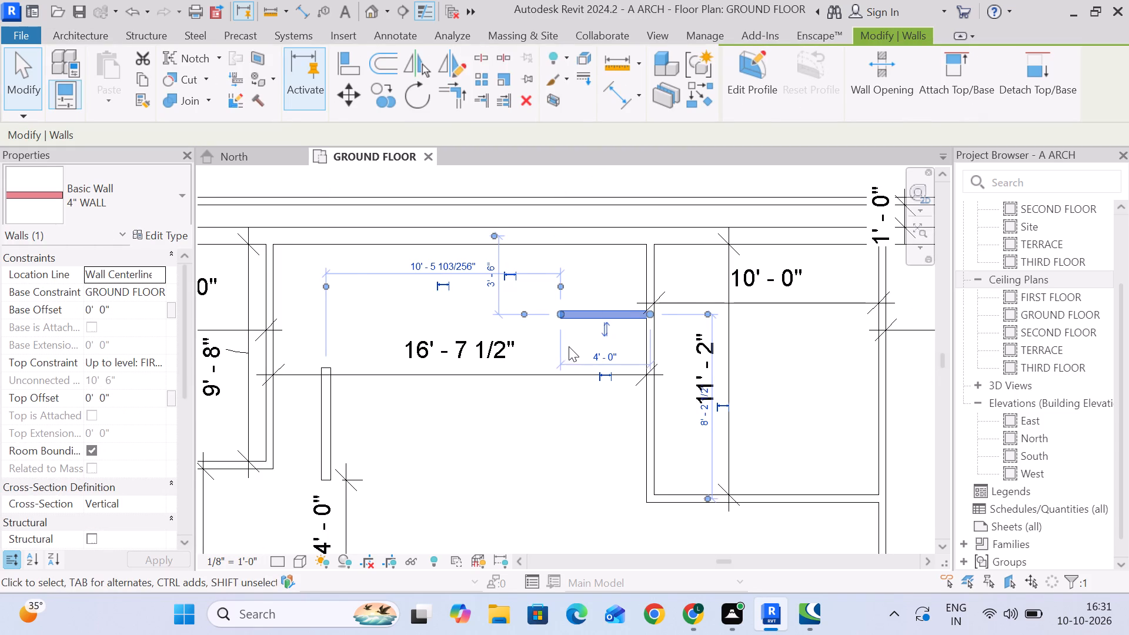
{"action": "scroll", "coordinate": [569, 346], "scroll_direction": "down", "scroll_amount": 1}
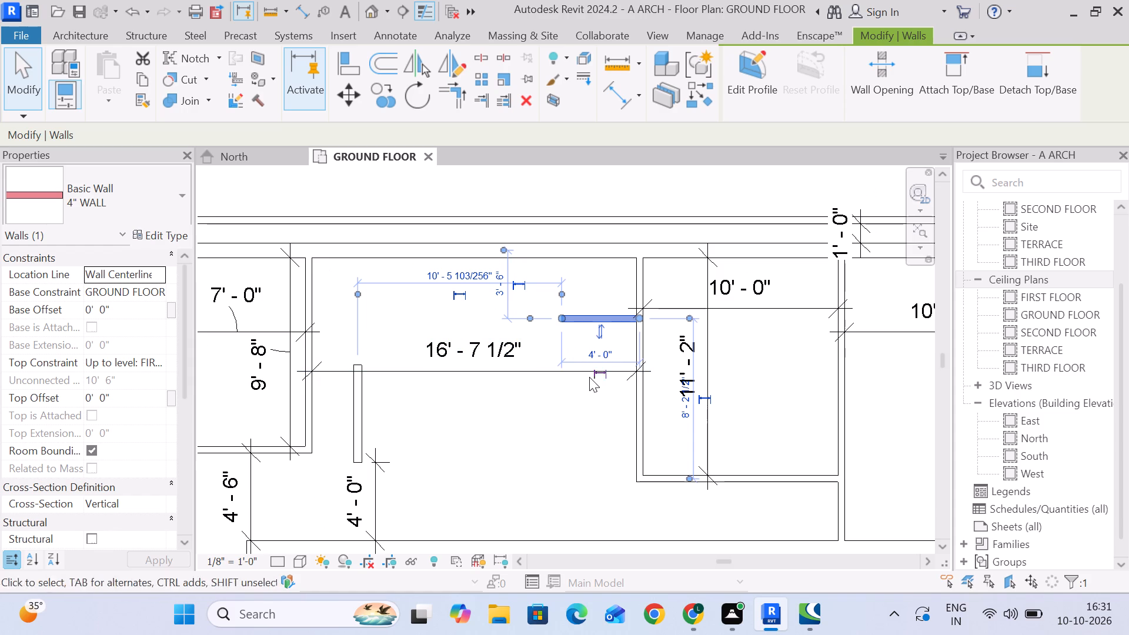
{"action": "middle_click_drag", "start_coordinate": [590, 431], "coordinate": [516, 386]}
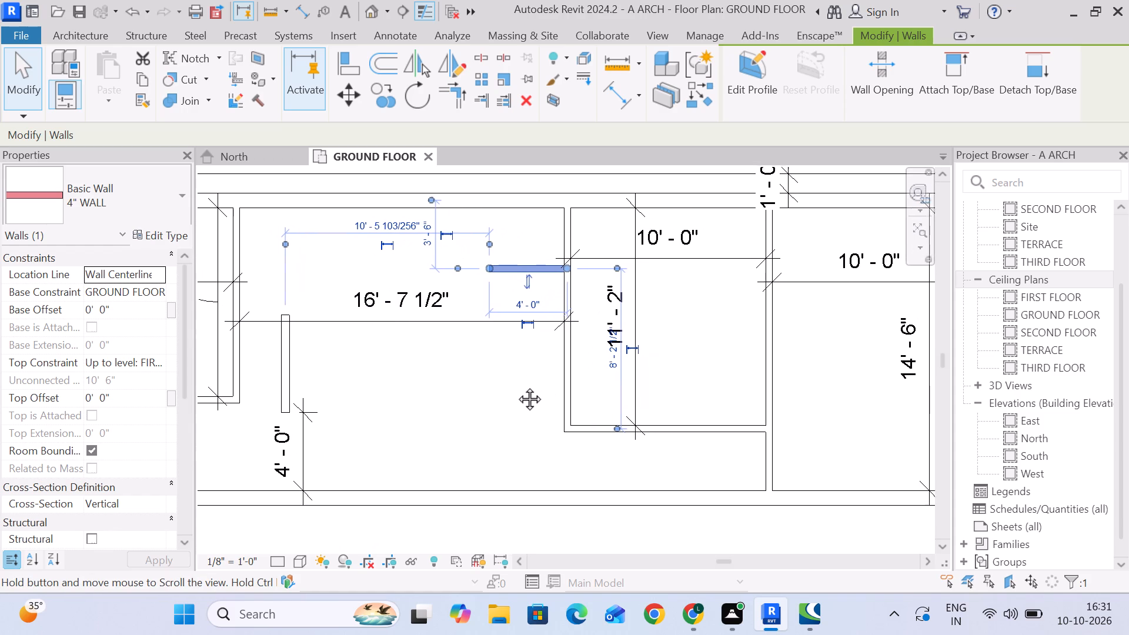
{"action": "middle_click_drag", "start_coordinate": [516, 386], "coordinate": [516, 383]}
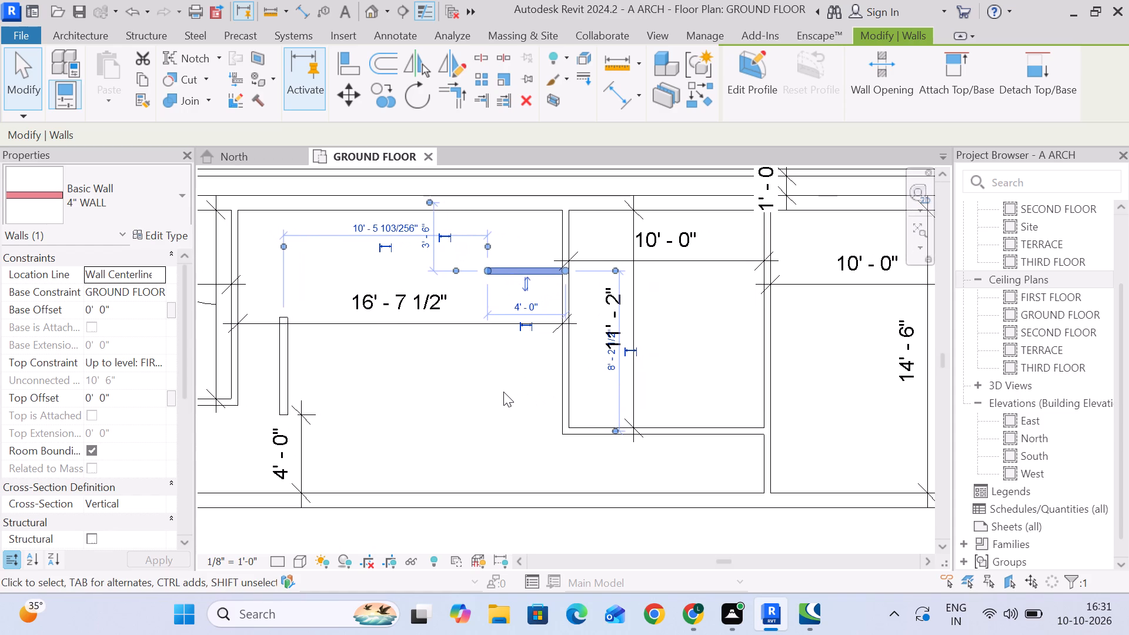
{"action": "left_click", "coordinate": [524, 375]}
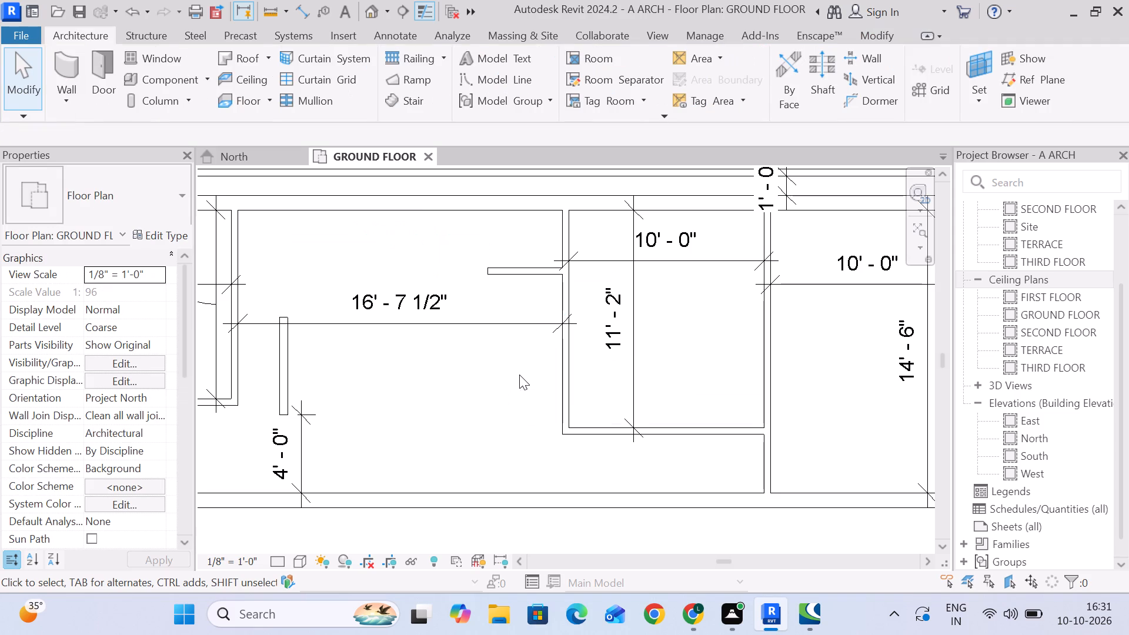
{"action": "left_click", "coordinate": [513, 374]}
Draw 4" walls in the 10'-0" by 11'-2" room, running 2'-6" north from its south wall and then east to its east wall.
{"action": "middle_click_drag", "start_coordinate": [504, 346], "coordinate": [529, 325]}
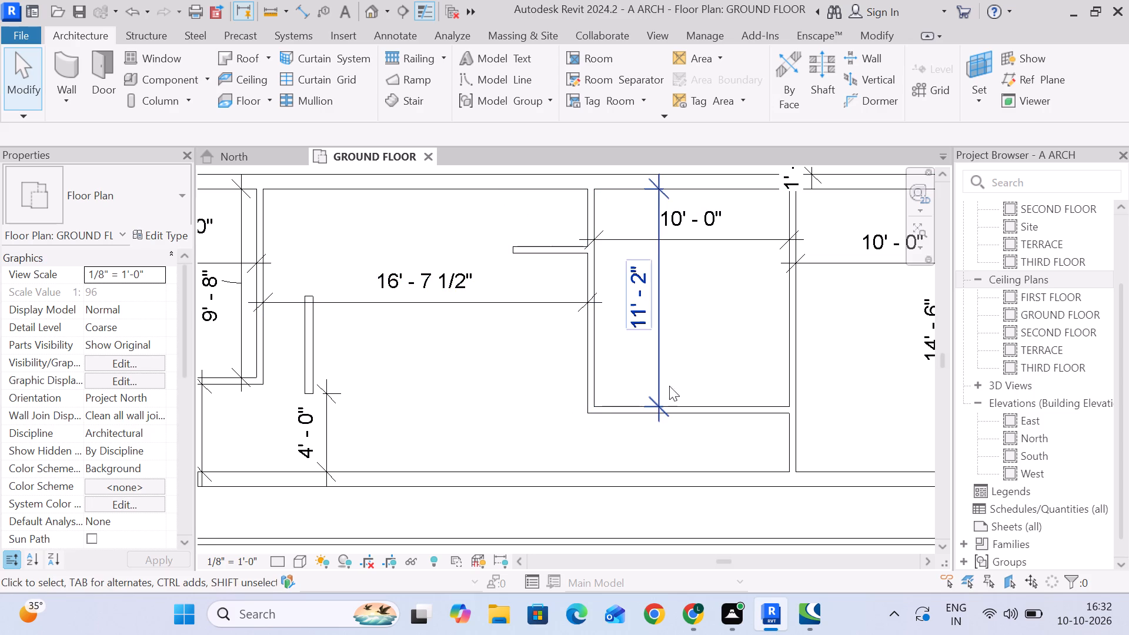
{"action": "left_click", "coordinate": [66, 71]}
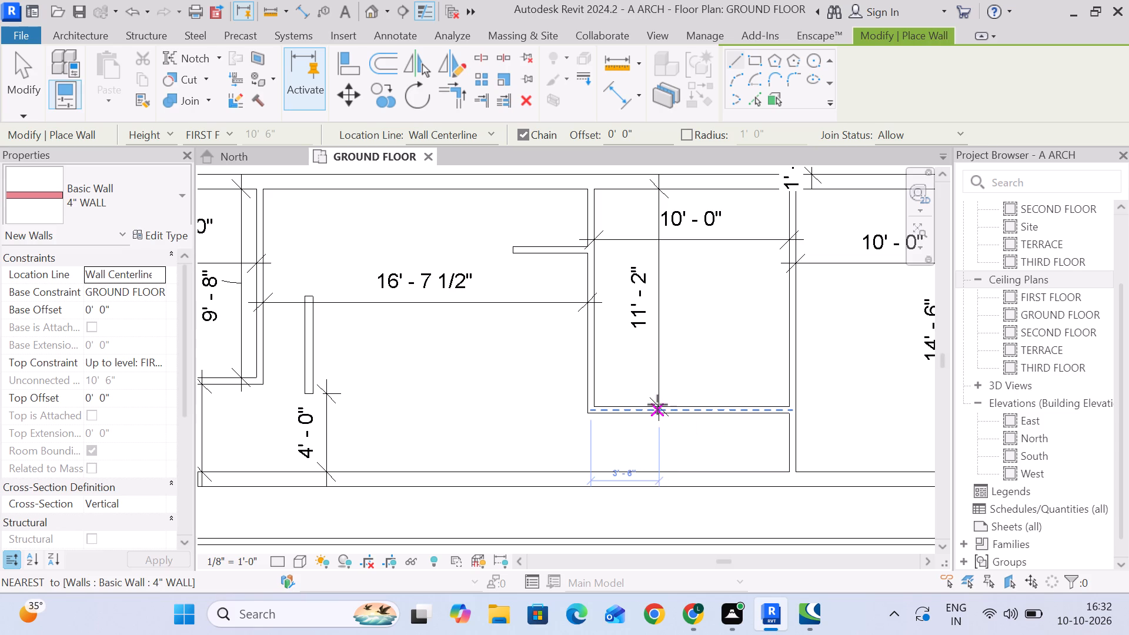
{"action": "left_click", "coordinate": [656, 405]}
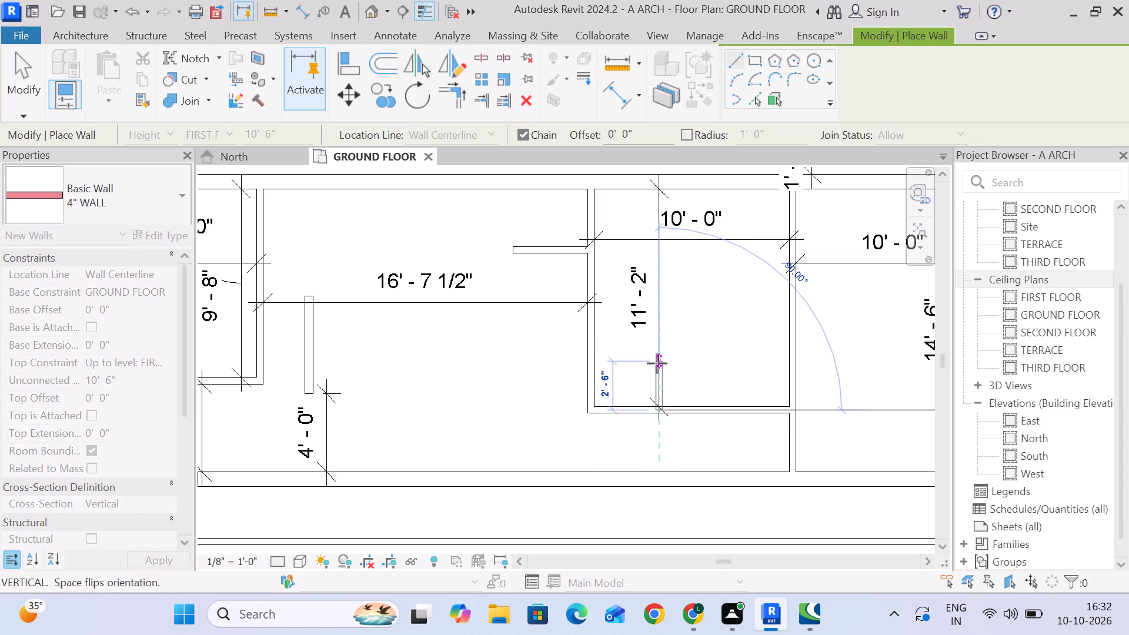
{"action": "left_click", "coordinate": [657, 363]}
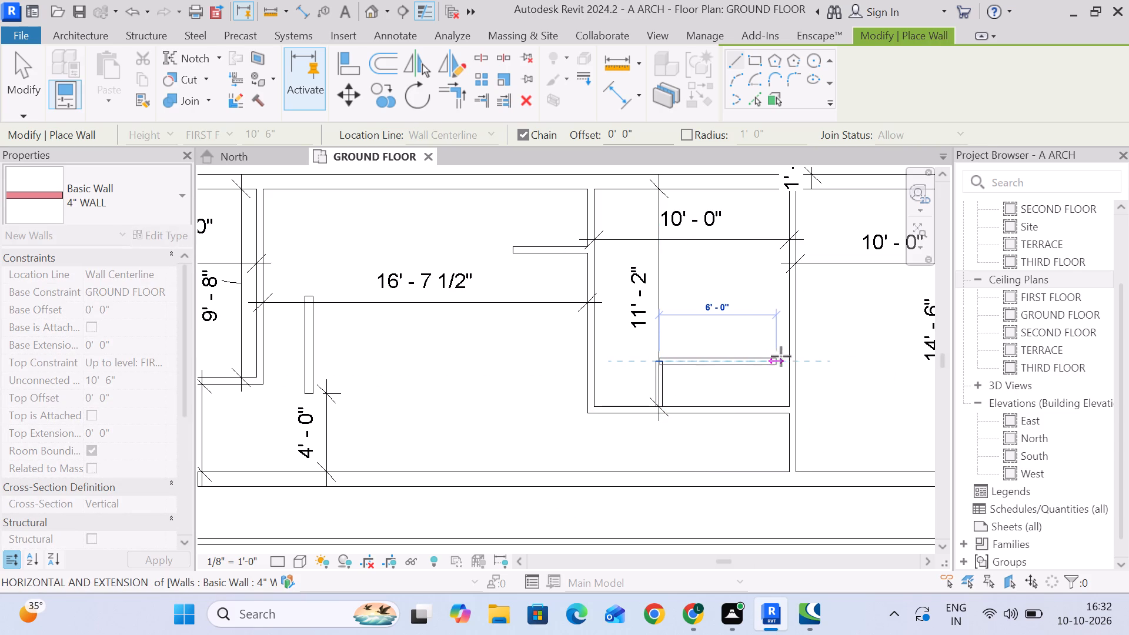
{"action": "left_click", "coordinate": [786, 357]}
{"action": "middle_click_drag", "start_coordinate": [806, 396], "coordinate": [489, 359]}
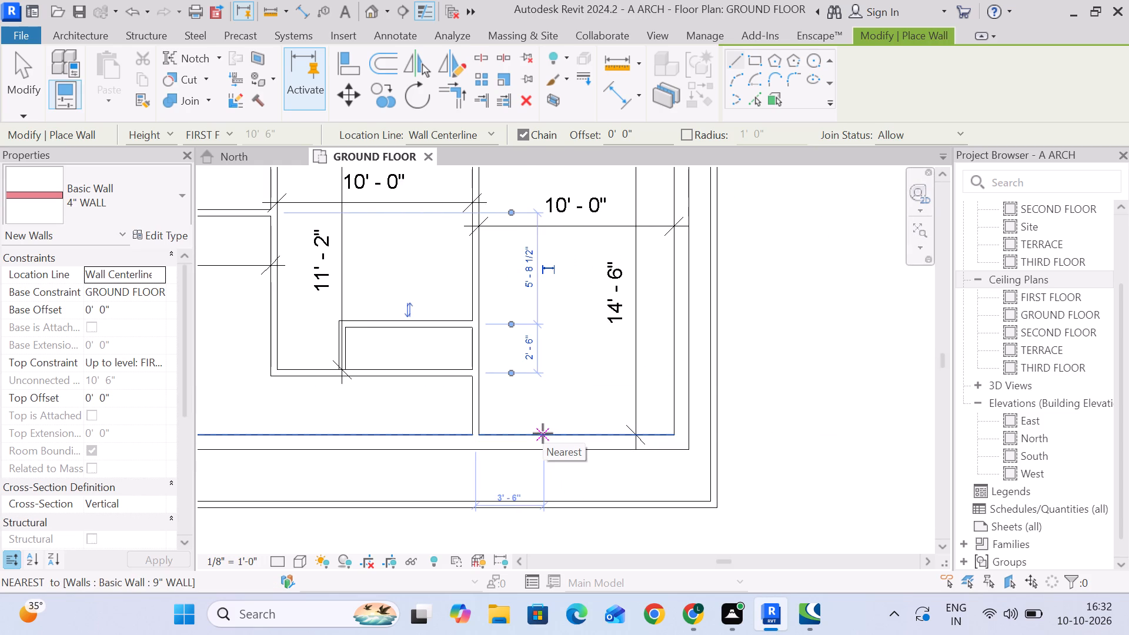
Draw chained 4" walls in the 10'-0" by 14'-6" room, from 3'-6" along its south wall about 2'-10 1/2" north, then to its east wall.
{"action": "left_click", "coordinate": [543, 433]}
{"action": "left_click", "coordinate": [540, 382]}
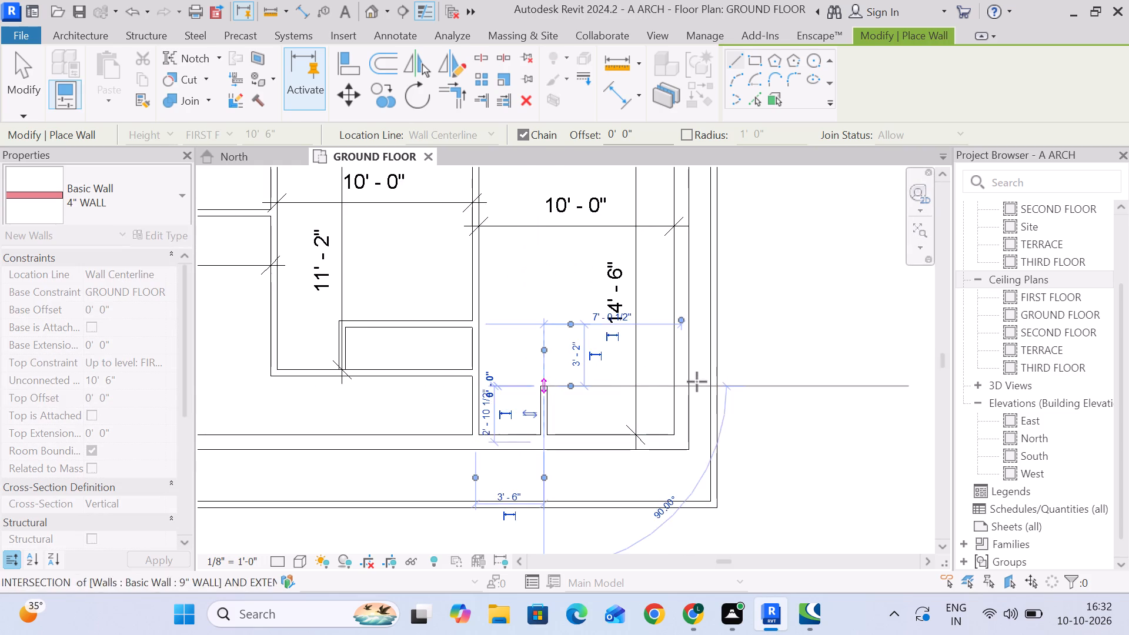
{"action": "left_click", "coordinate": [676, 383]}
{"action": "scroll", "coordinate": [527, 422], "scroll_direction": "down", "scroll_amount": 2}
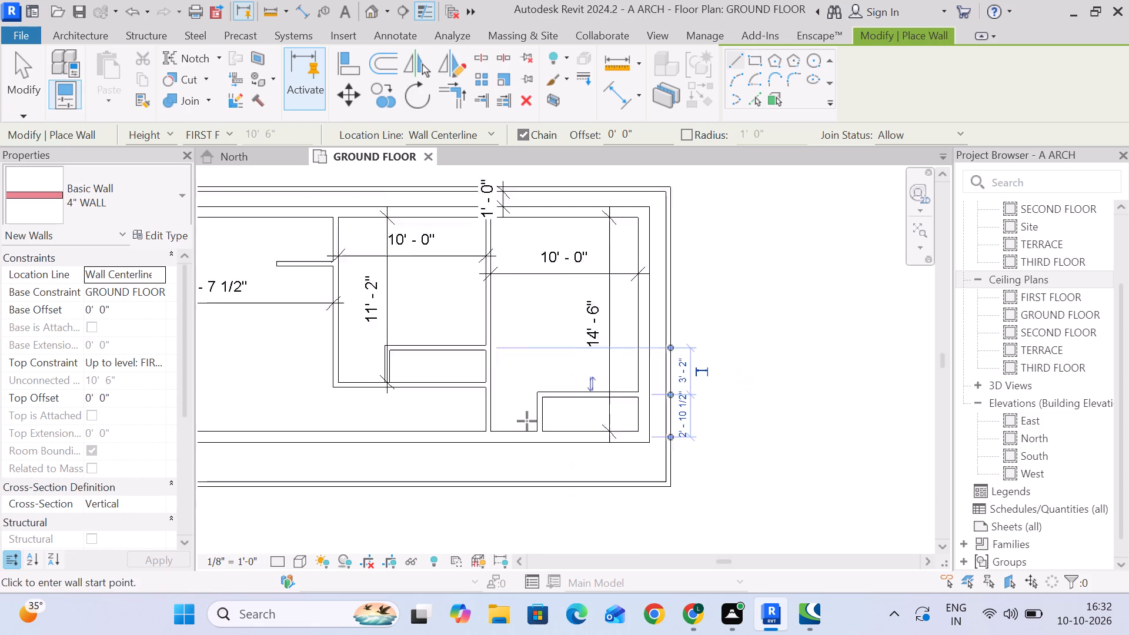
{"action": "scroll", "coordinate": [527, 421], "scroll_direction": "down", "scroll_amount": 1}
{"action": "middle_click_drag", "start_coordinate": [616, 395], "coordinate": [643, 392]}
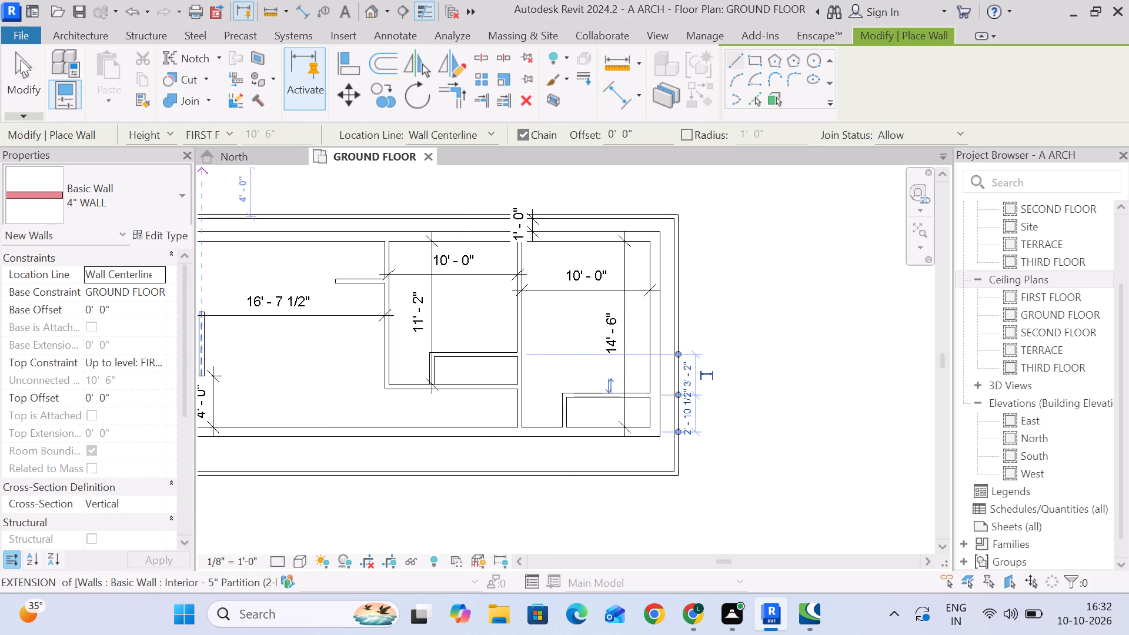
{"action": "left_click", "coordinate": [21, 59]}
{"action": "middle_click", "coordinate": [459, 275]}
{"action": "middle_click_drag", "start_coordinate": [465, 275], "coordinate": [534, 236]}
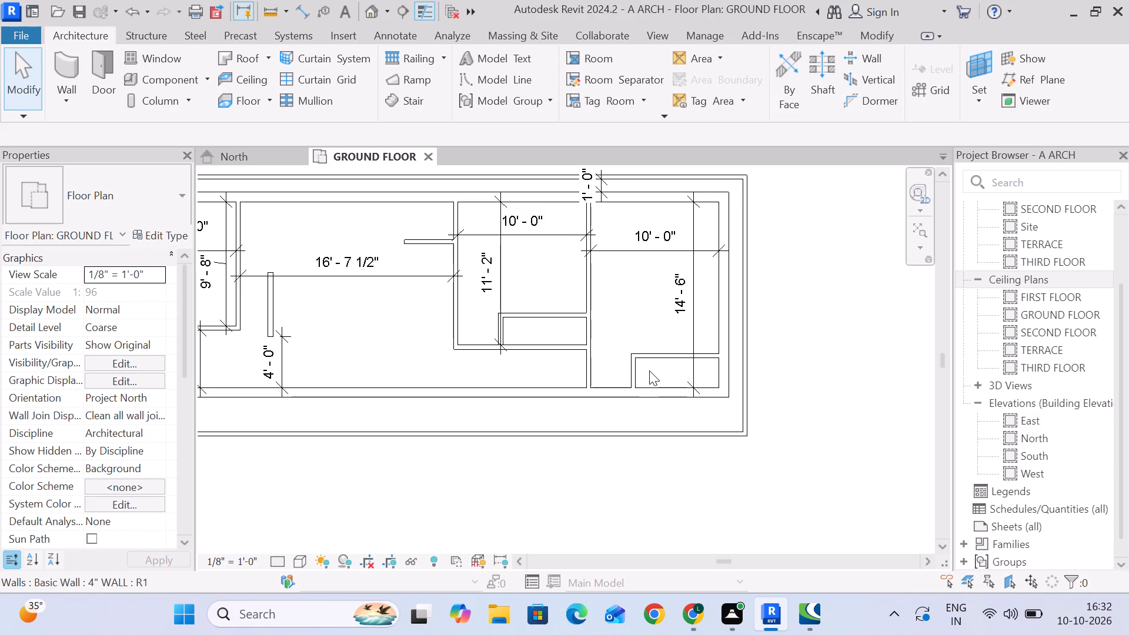
Add aligned dimensions for the inside north-south depths of the two small 4"-wall enclosures, starting with the southeast one.
{"action": "scroll", "coordinate": [640, 366], "scroll_direction": "up", "scroll_amount": 3}
{"action": "left_click", "coordinate": [689, 353]}
{"action": "scroll", "coordinate": [816, 379], "scroll_direction": "up", "scroll_amount": 2}
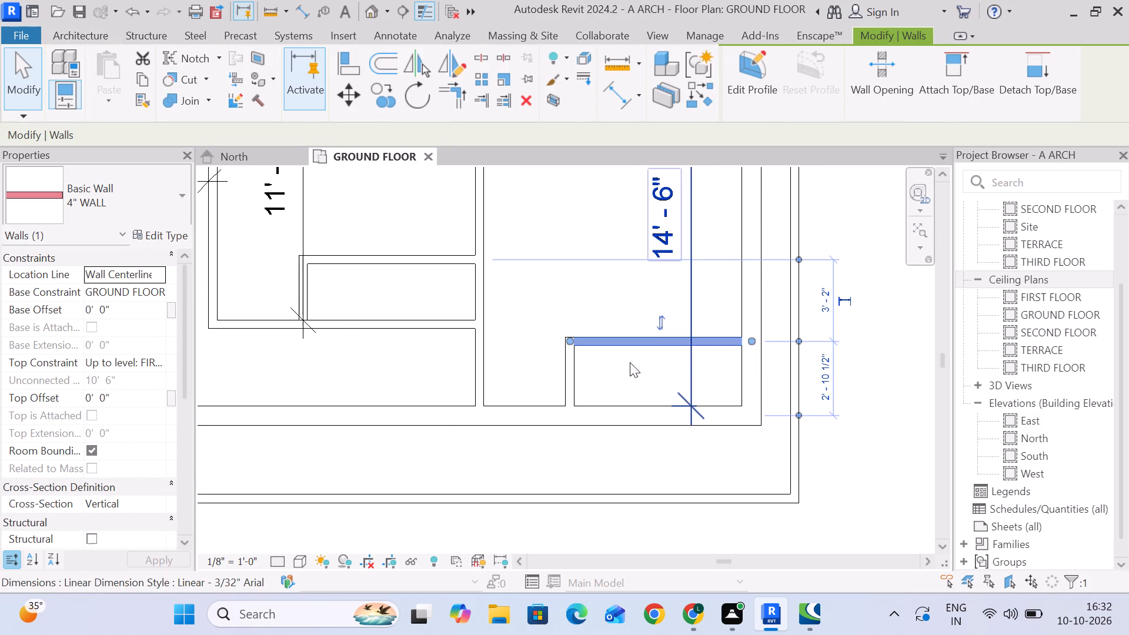
{"action": "scroll", "coordinate": [616, 357], "scroll_direction": "down", "scroll_amount": 3}
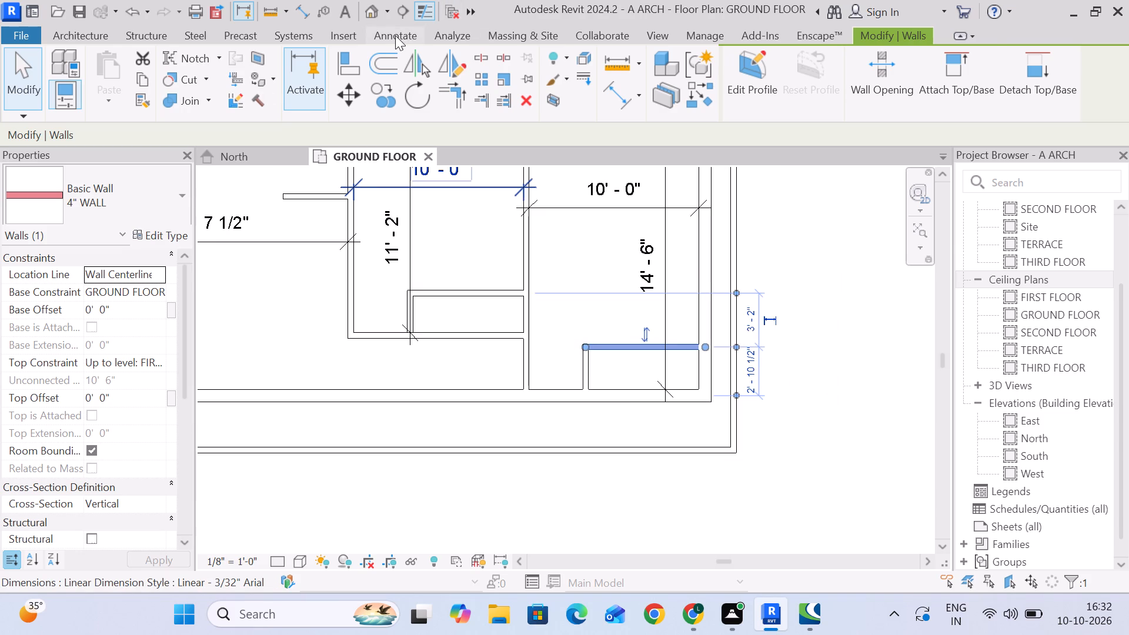
{"action": "left_click", "coordinate": [395, 35]}
{"action": "left_click", "coordinate": [56, 62]}
{"action": "scroll", "coordinate": [619, 368], "scroll_direction": "up", "scroll_amount": 6}
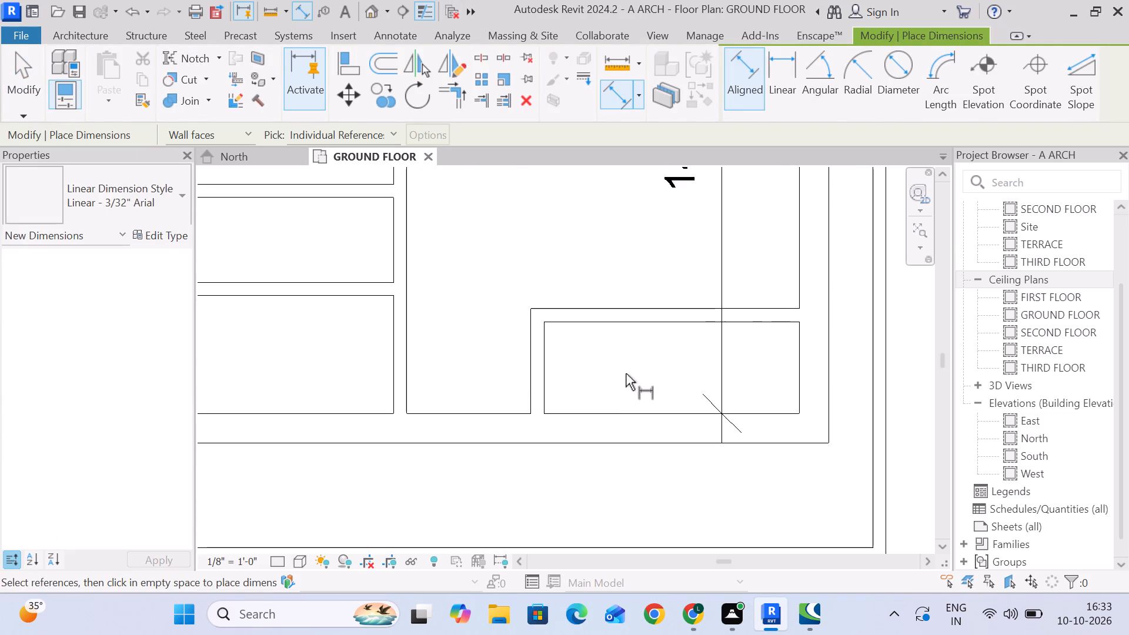
{"action": "left_click", "coordinate": [621, 407]}
{"action": "left_click", "coordinate": [621, 321]}
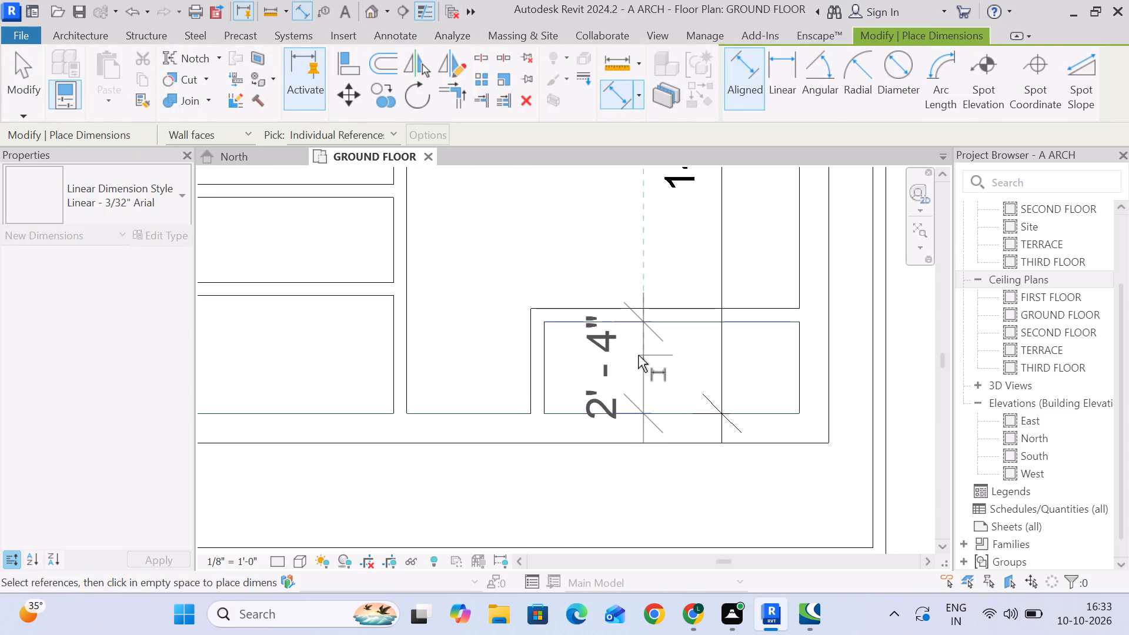
{"action": "left_click", "coordinate": [638, 355]}
{"action": "scroll", "coordinate": [584, 375], "scroll_direction": "down", "scroll_amount": 4}
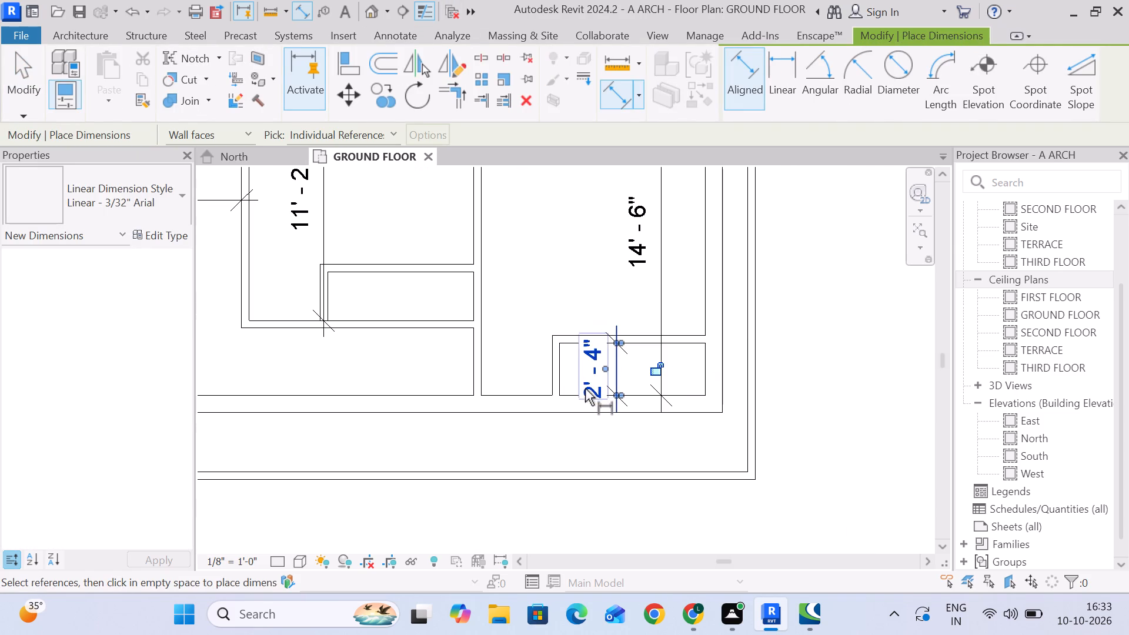
{"action": "left_click", "coordinate": [389, 317]}
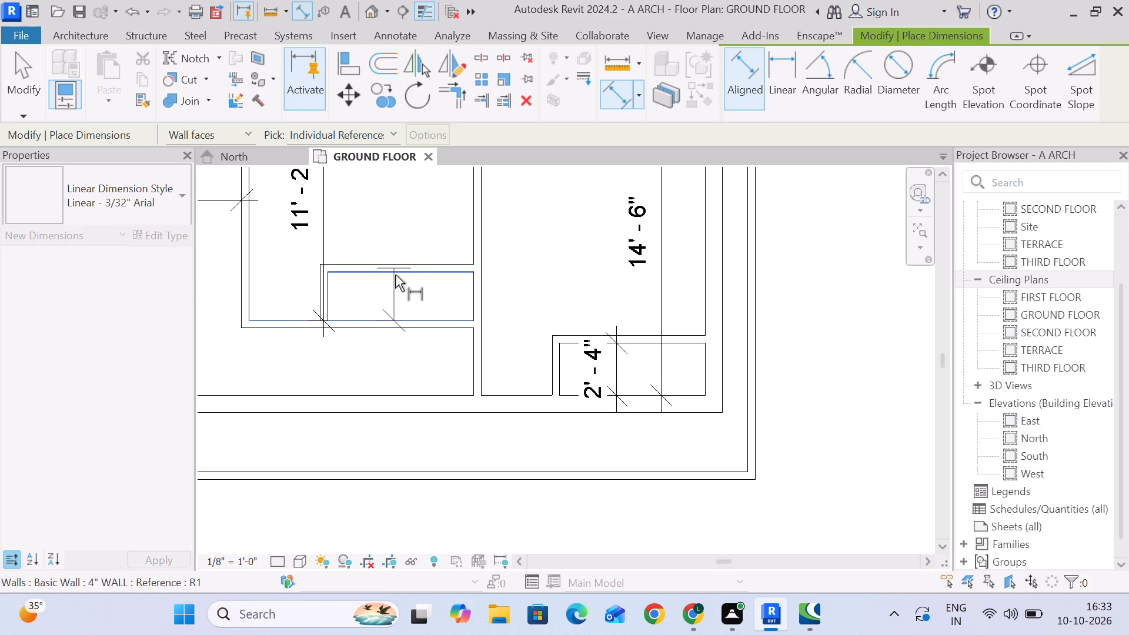
{"action": "left_click", "coordinate": [395, 272]}
{"action": "left_click", "coordinate": [427, 296]}
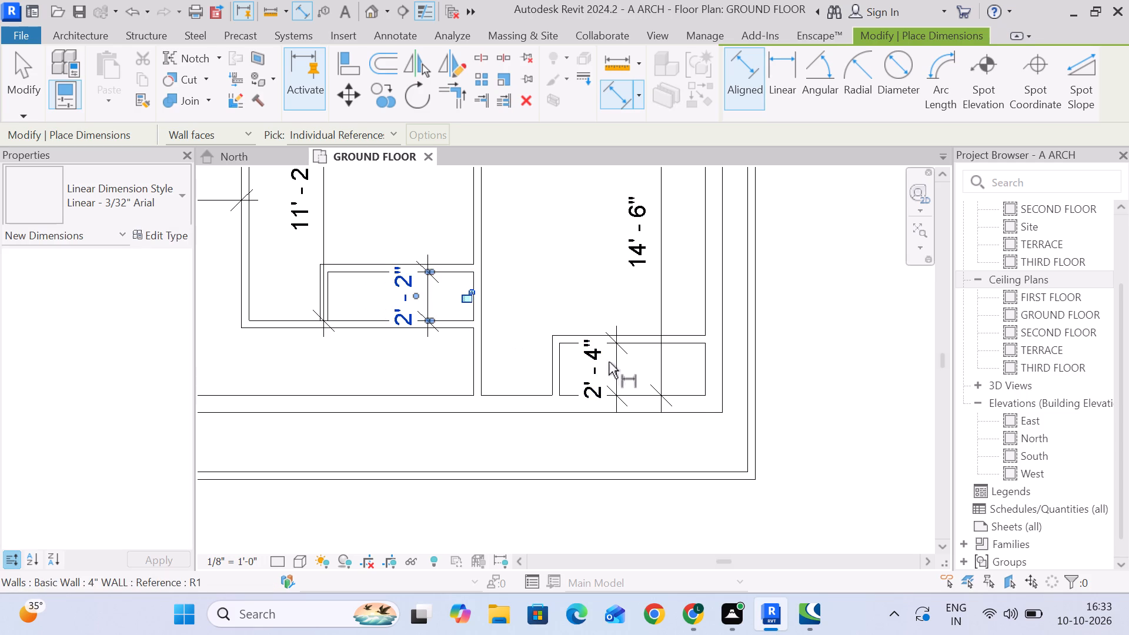
Add aligned dimensions for the inside east-west widths of both small enclosures, placed just north of each one.
{"action": "left_click", "coordinate": [706, 367]}
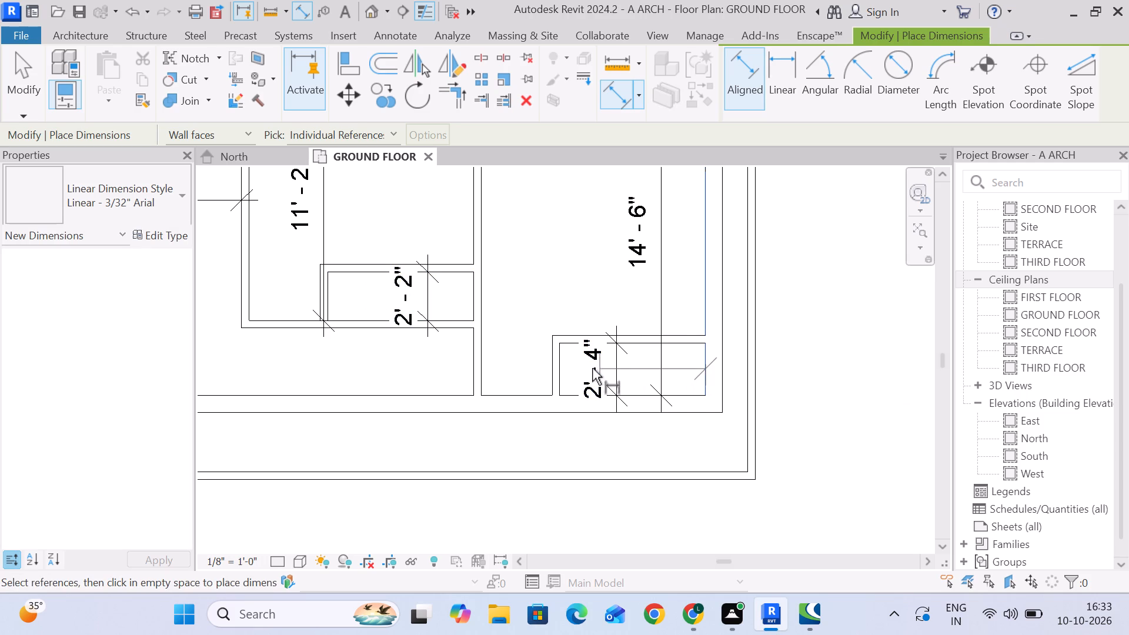
{"action": "left_click", "coordinate": [558, 369]}
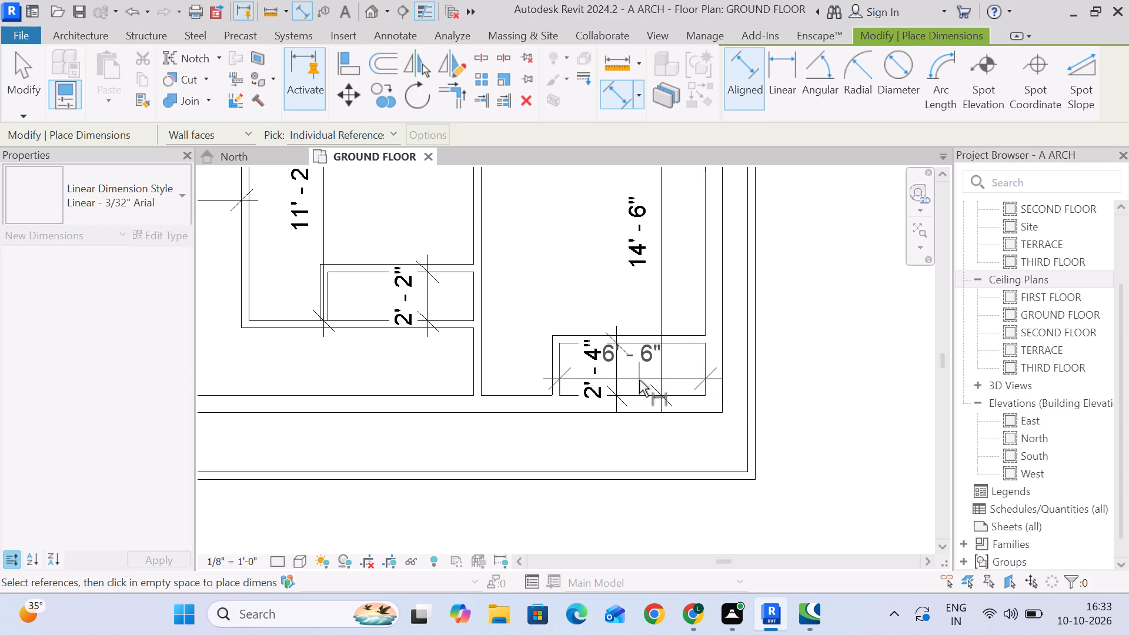
{"action": "left_click", "coordinate": [633, 319]}
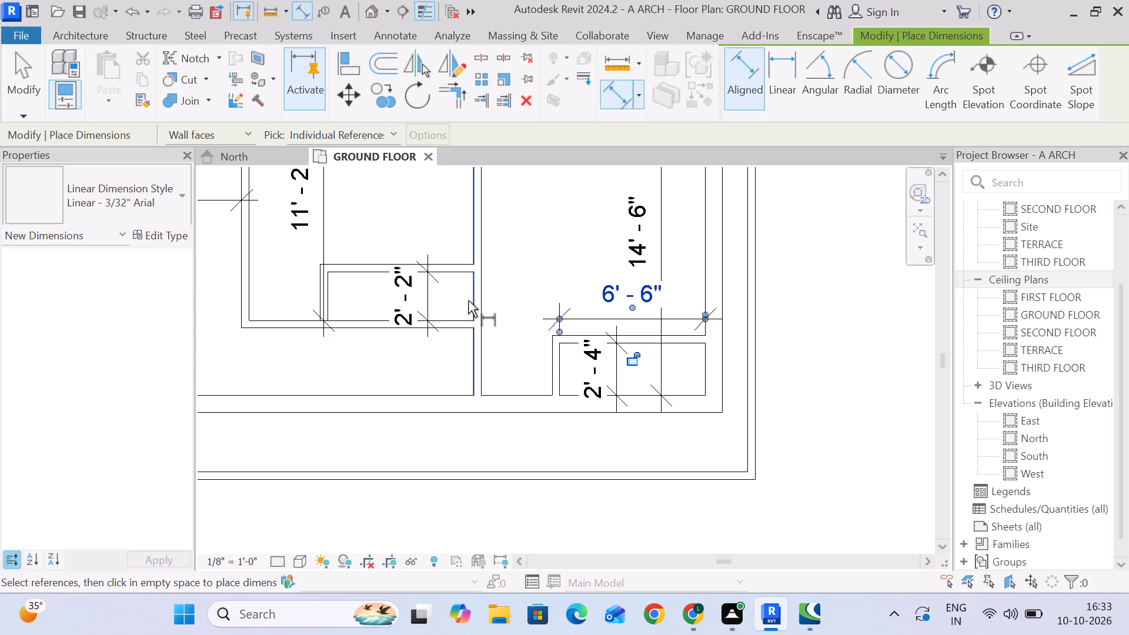
{"action": "left_click", "coordinate": [468, 300]}
{"action": "left_click", "coordinate": [329, 290]}
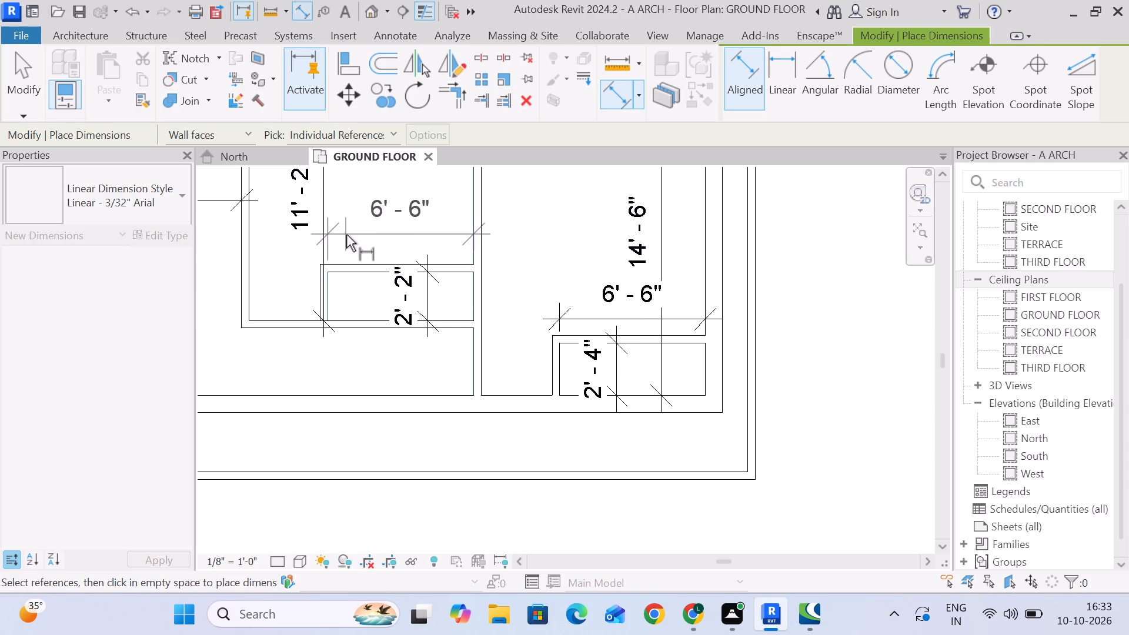
{"action": "left_click", "coordinate": [346, 235]}
{"action": "left_click", "coordinate": [35, 99]}
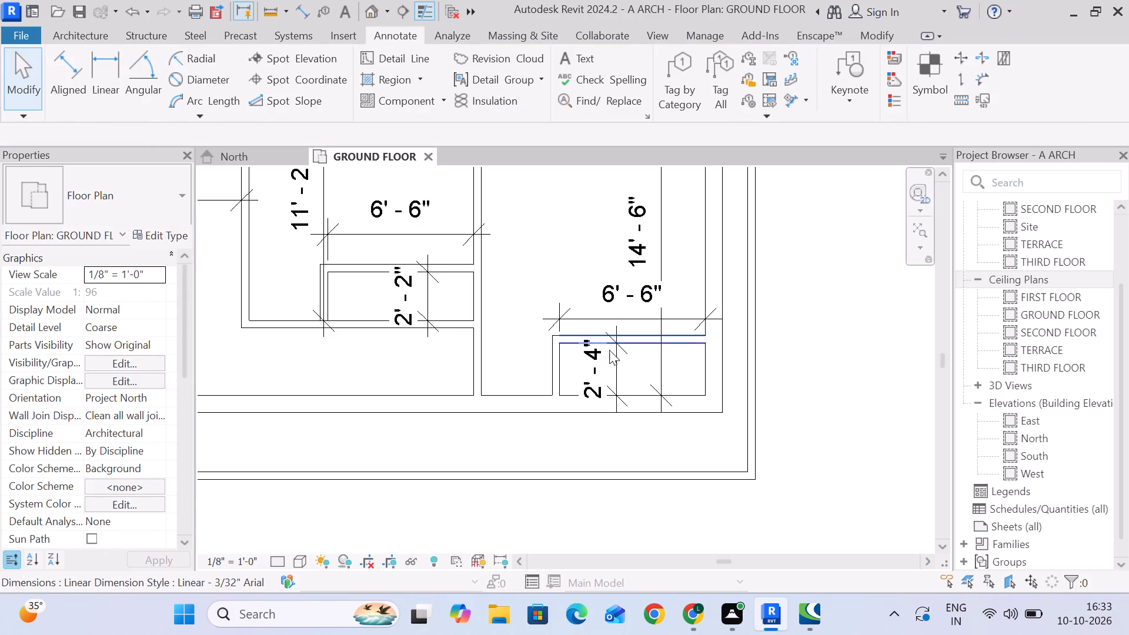
Set the southeast enclosure's inside width to 7'-0" by moving its west 4" wall.
{"action": "left_click", "coordinate": [559, 370]}
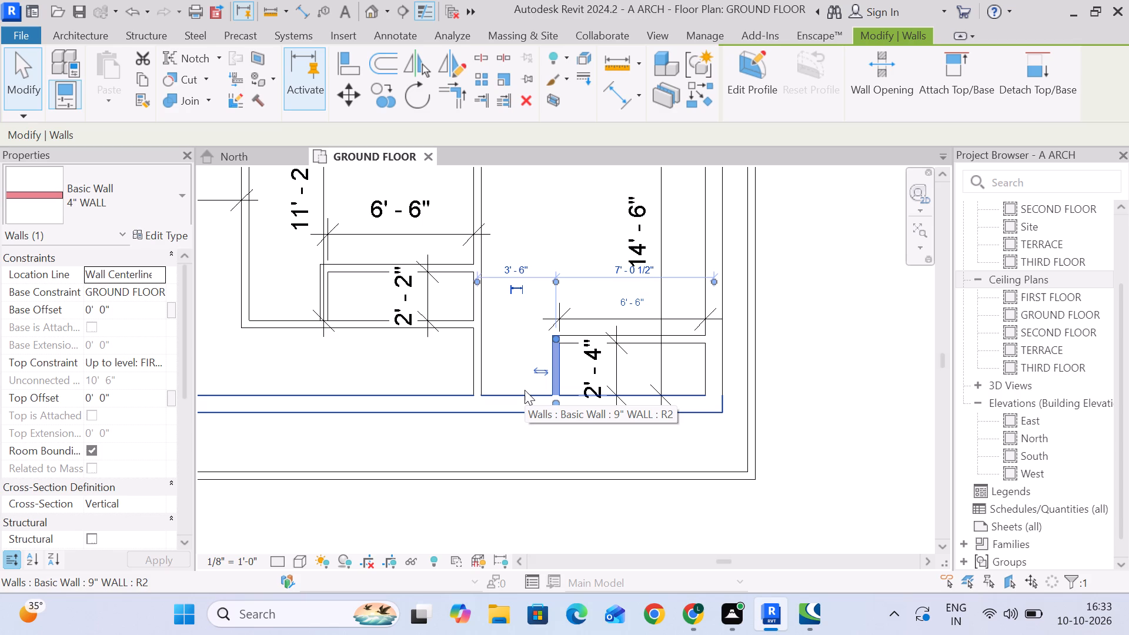
{"action": "left_click", "coordinate": [634, 294]}
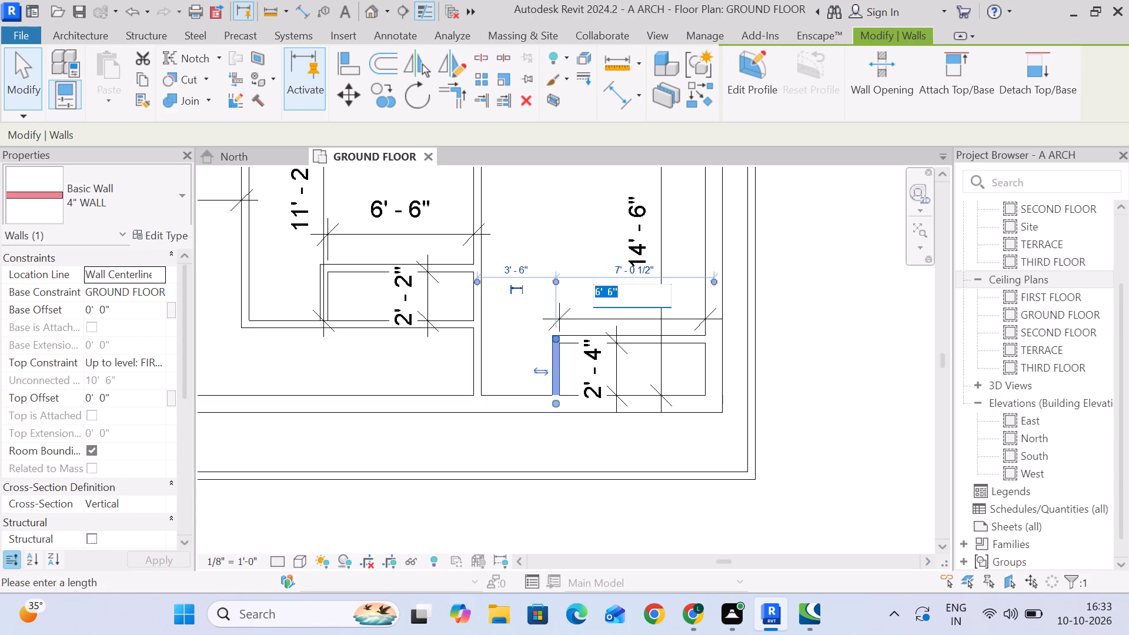
{"action": "key", "text": "7"}
{"action": "key", "text": "Return"}
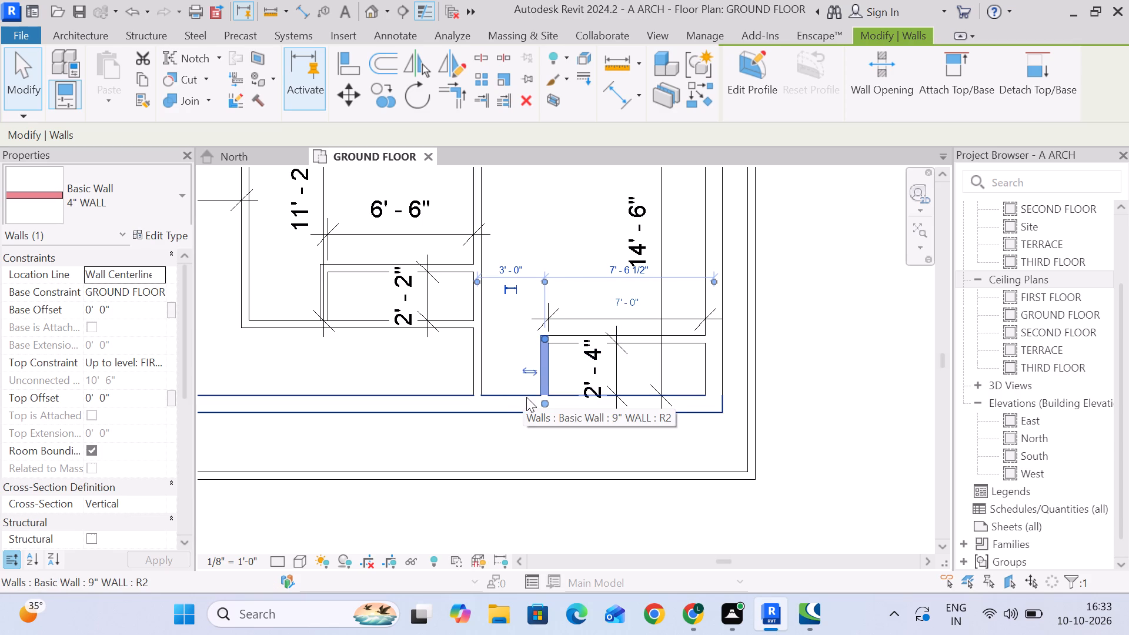
{"action": "left_click", "coordinate": [639, 365]}
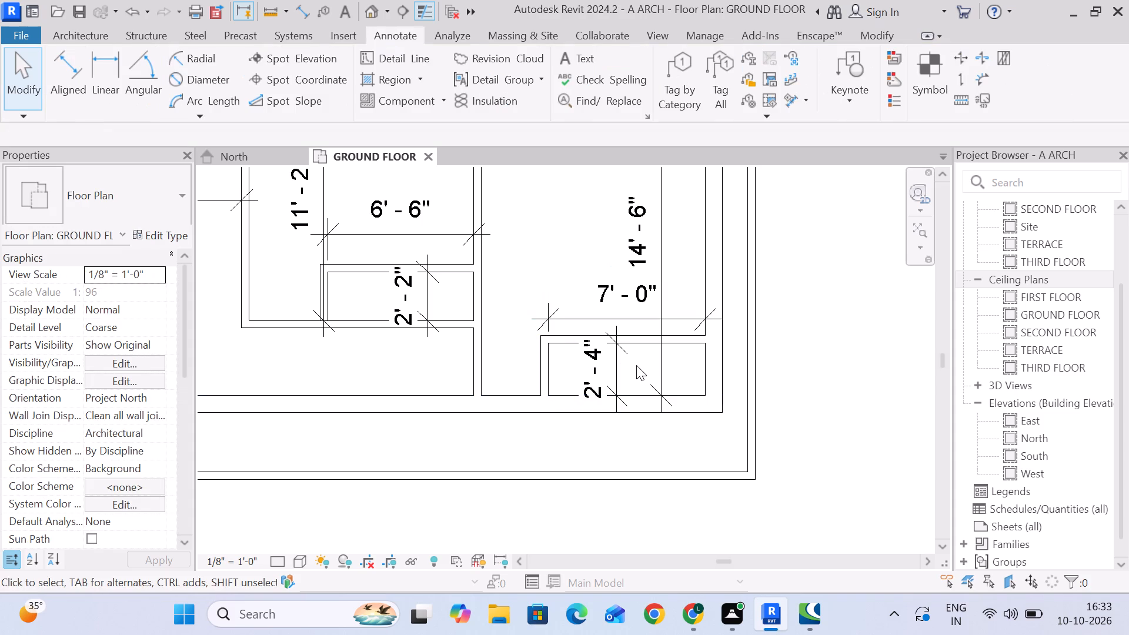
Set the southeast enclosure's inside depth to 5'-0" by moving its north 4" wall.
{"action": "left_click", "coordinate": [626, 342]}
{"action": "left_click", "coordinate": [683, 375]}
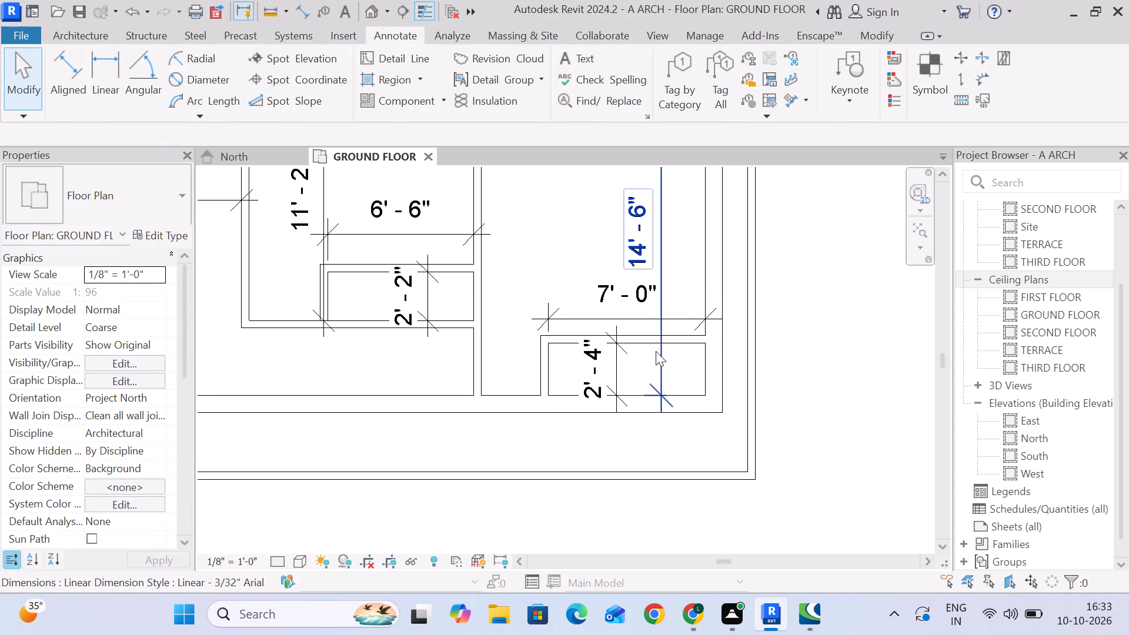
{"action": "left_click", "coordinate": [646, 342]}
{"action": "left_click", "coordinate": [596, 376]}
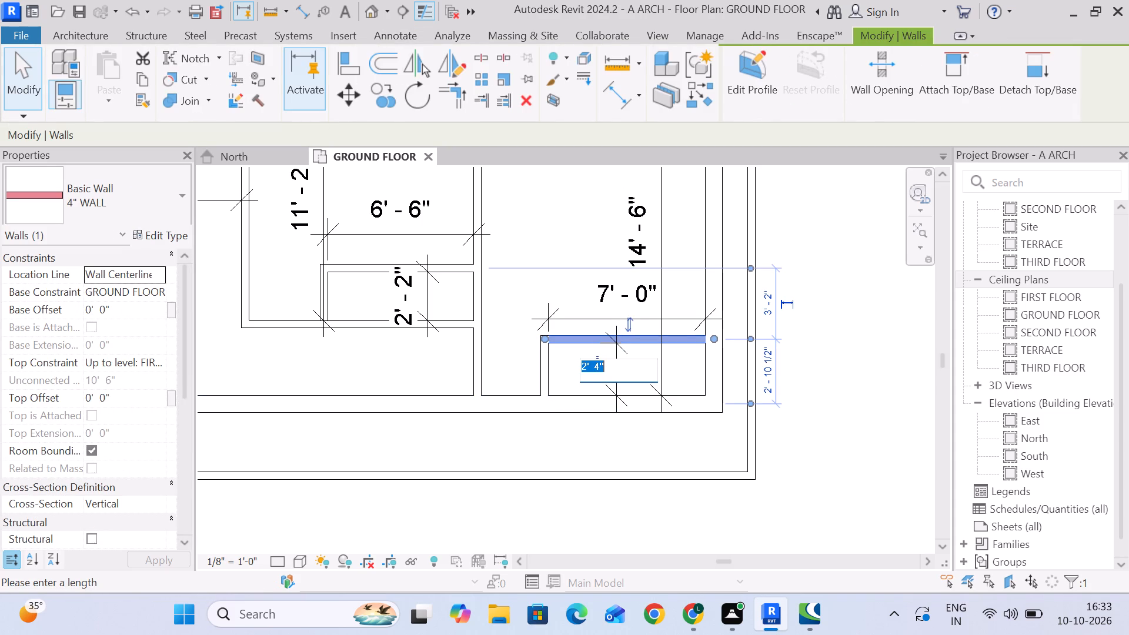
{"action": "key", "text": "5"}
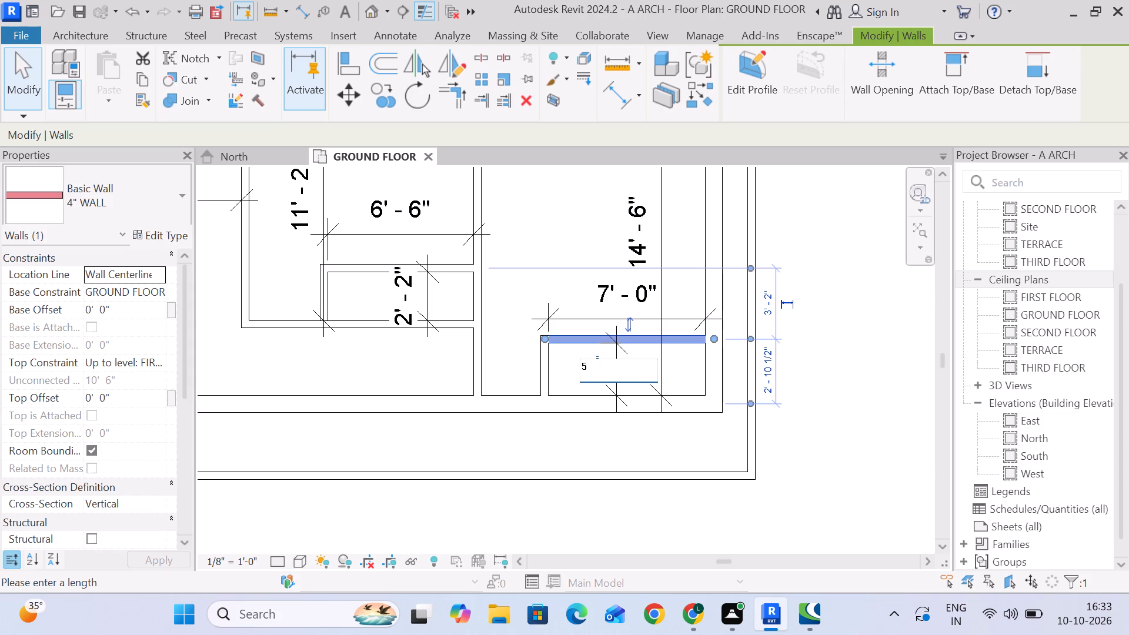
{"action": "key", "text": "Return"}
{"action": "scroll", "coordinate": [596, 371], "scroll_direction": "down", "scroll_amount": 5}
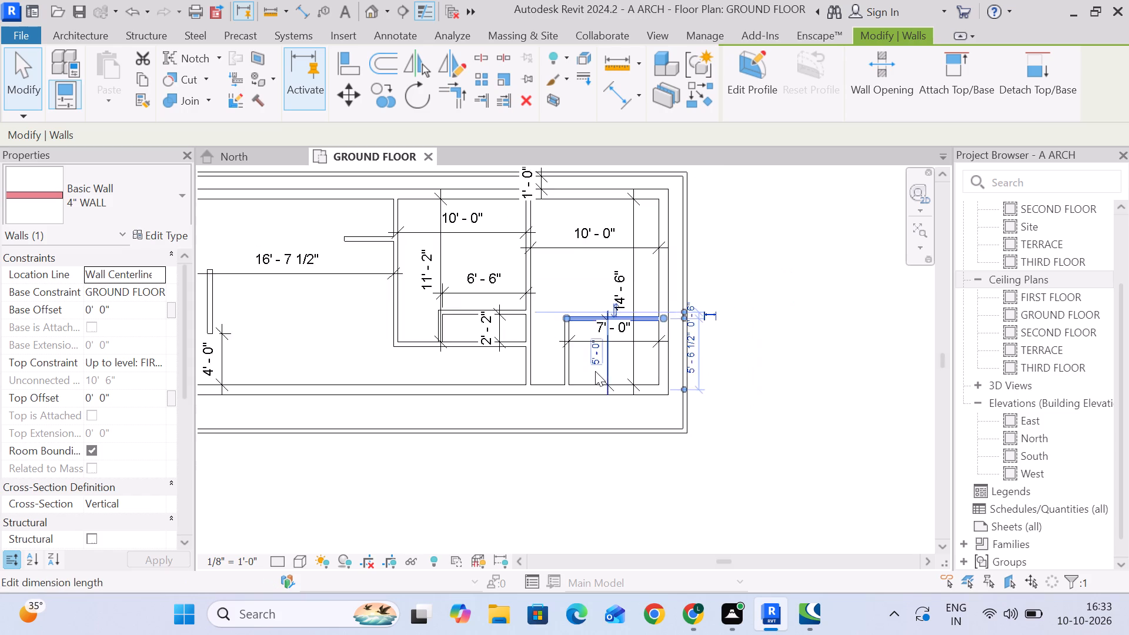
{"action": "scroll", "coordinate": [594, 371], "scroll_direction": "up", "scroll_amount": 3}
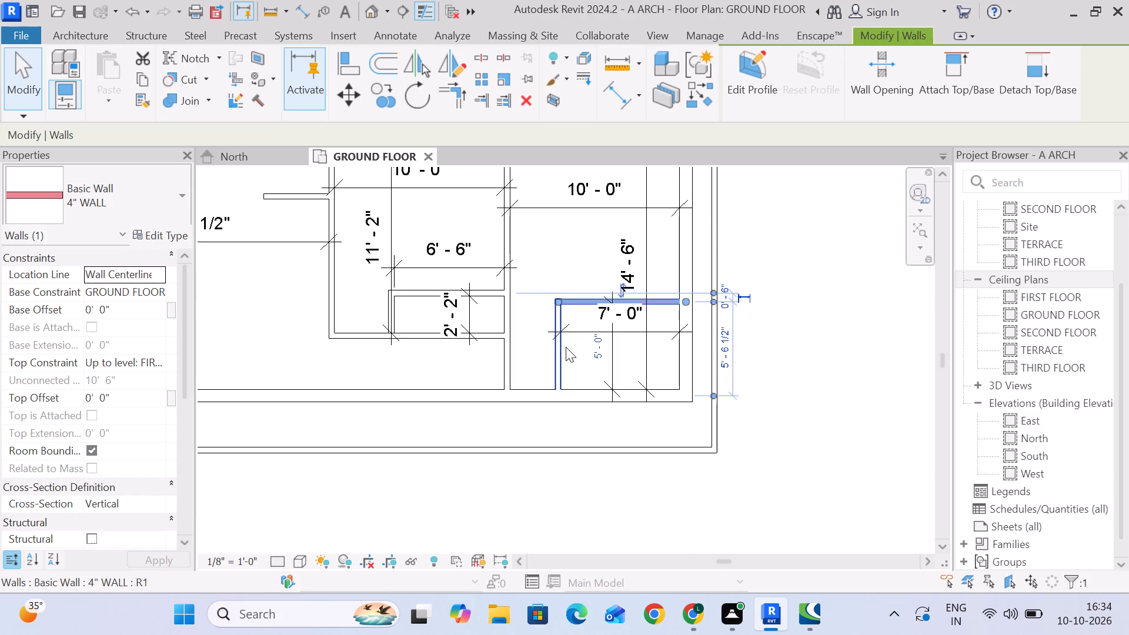
Set the southeast enclosure's inside depth to 4'-0" by moving its north 4" wall.
{"action": "left_click", "coordinate": [597, 342]}
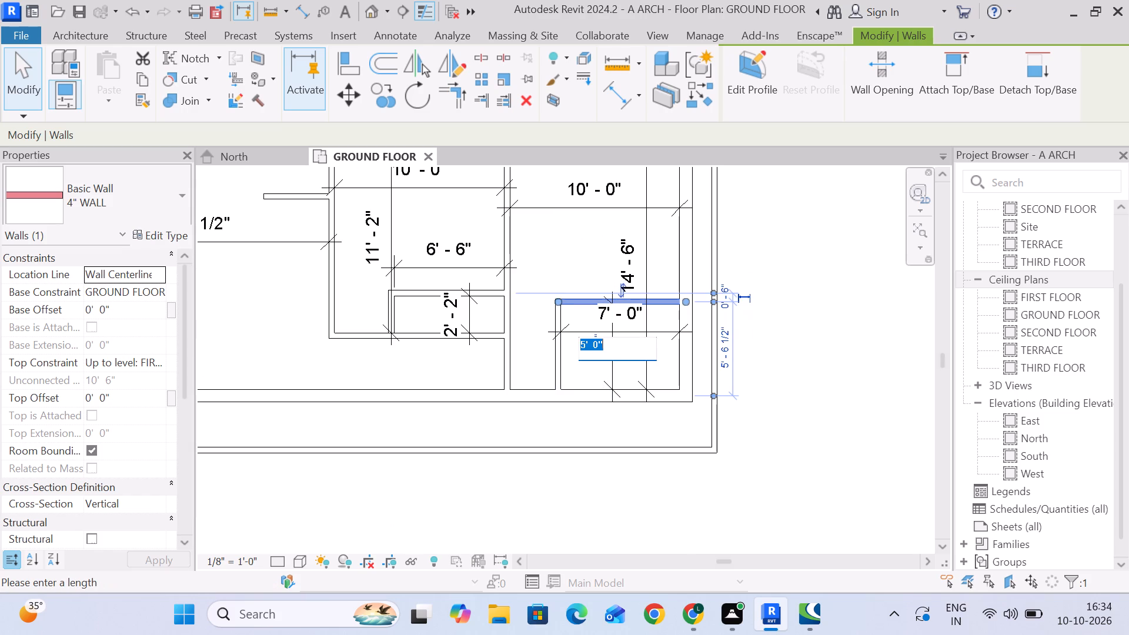
{"action": "key", "text": "4"}
{"action": "key", "text": "Return"}
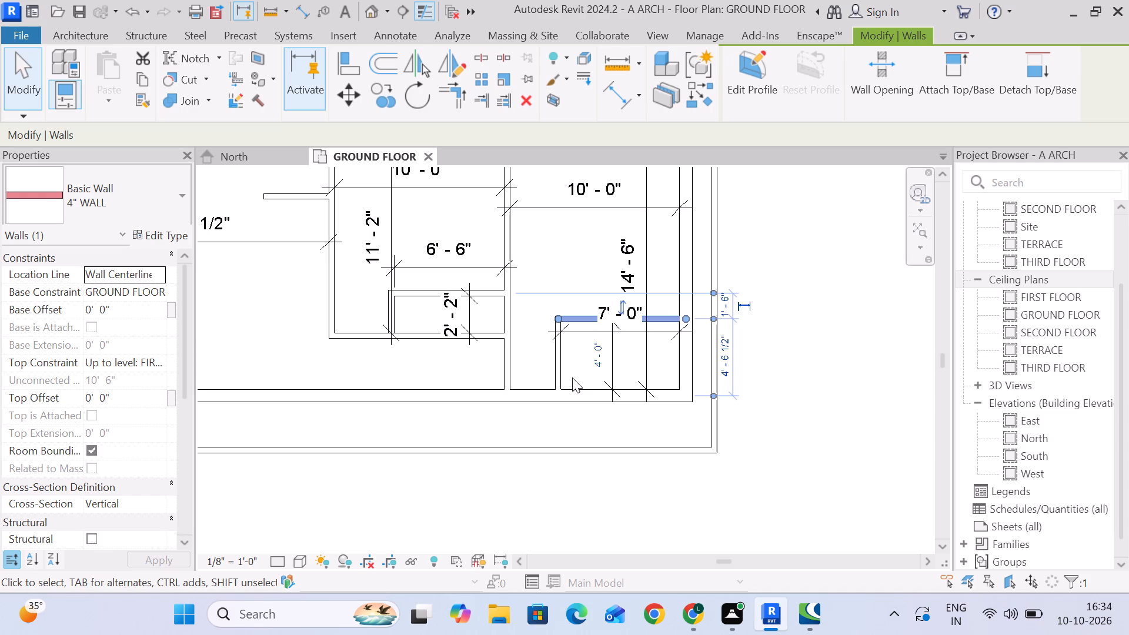
{"action": "left_click", "coordinate": [596, 353]}
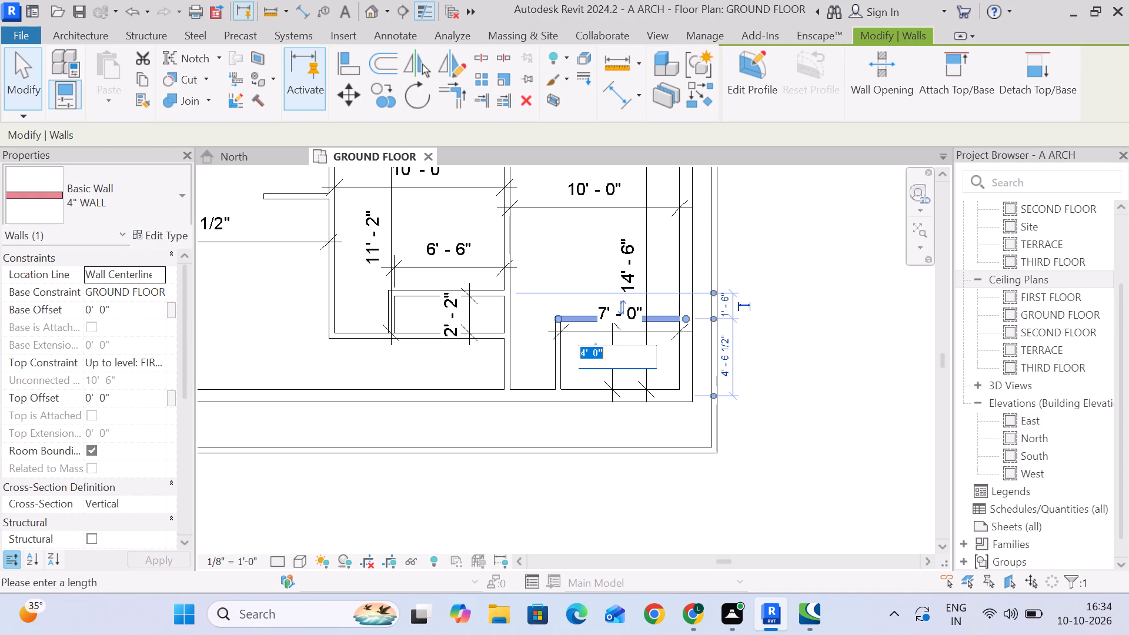
{"action": "left_click", "coordinate": [843, 367]}
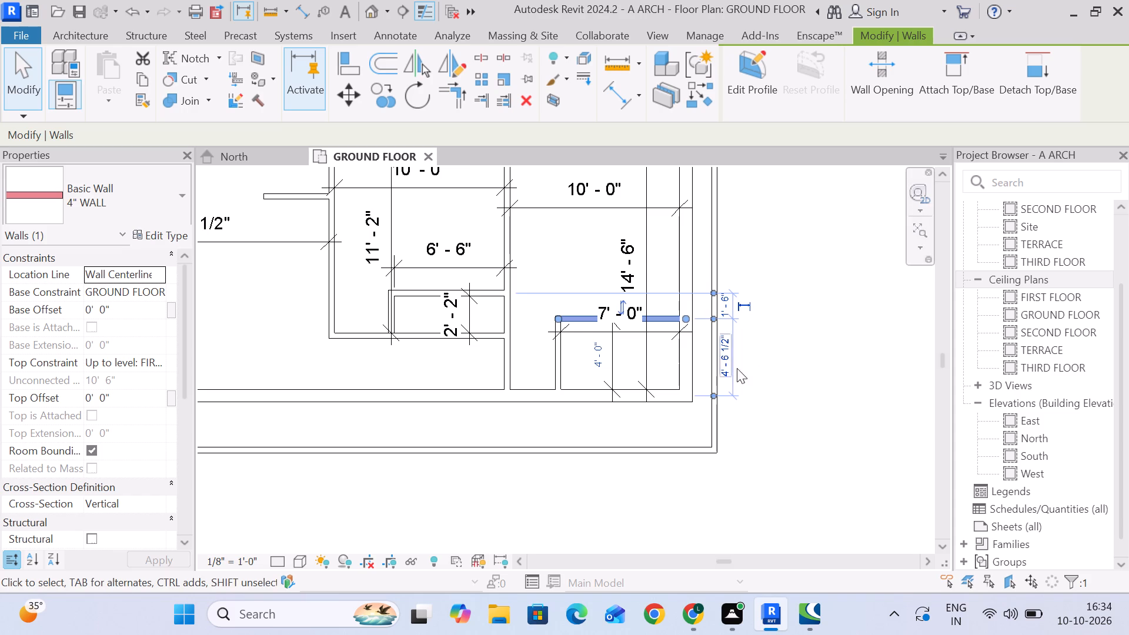
{"action": "scroll", "coordinate": [740, 367], "scroll_direction": "down", "scroll_amount": 3}
{"action": "left_click", "coordinate": [815, 327]}
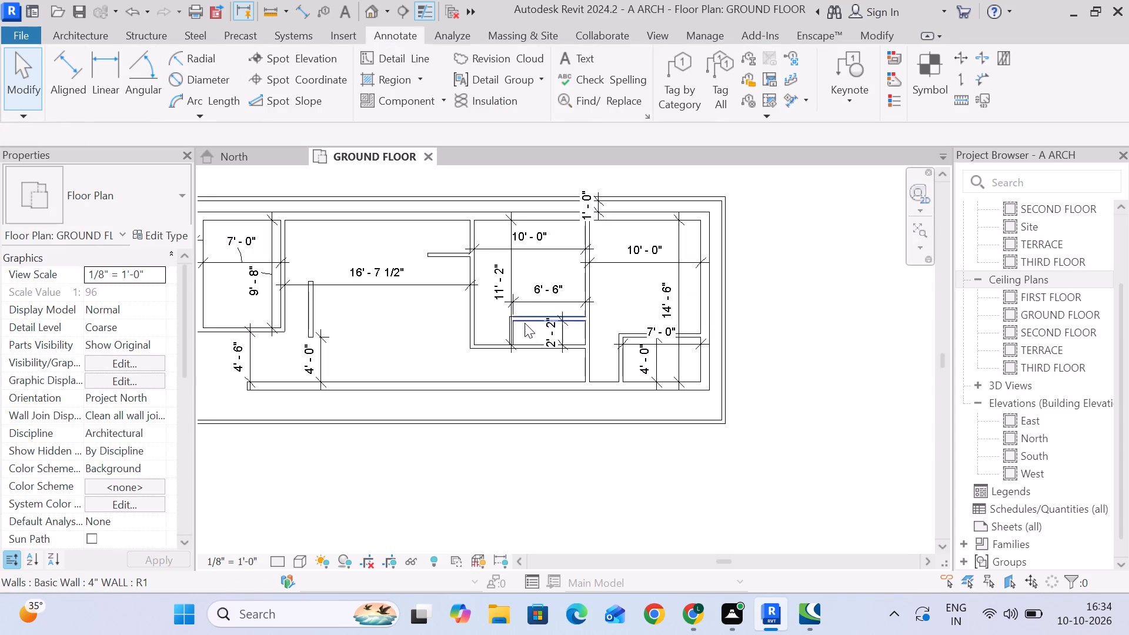
Set the inside depth of the small enclosure in the 10'-0" by 11'-2" room to 4'-0" by moving its north wall.
{"action": "scroll", "coordinate": [525, 323], "scroll_direction": "up", "scroll_amount": 4}
{"action": "left_click", "coordinate": [536, 320]}
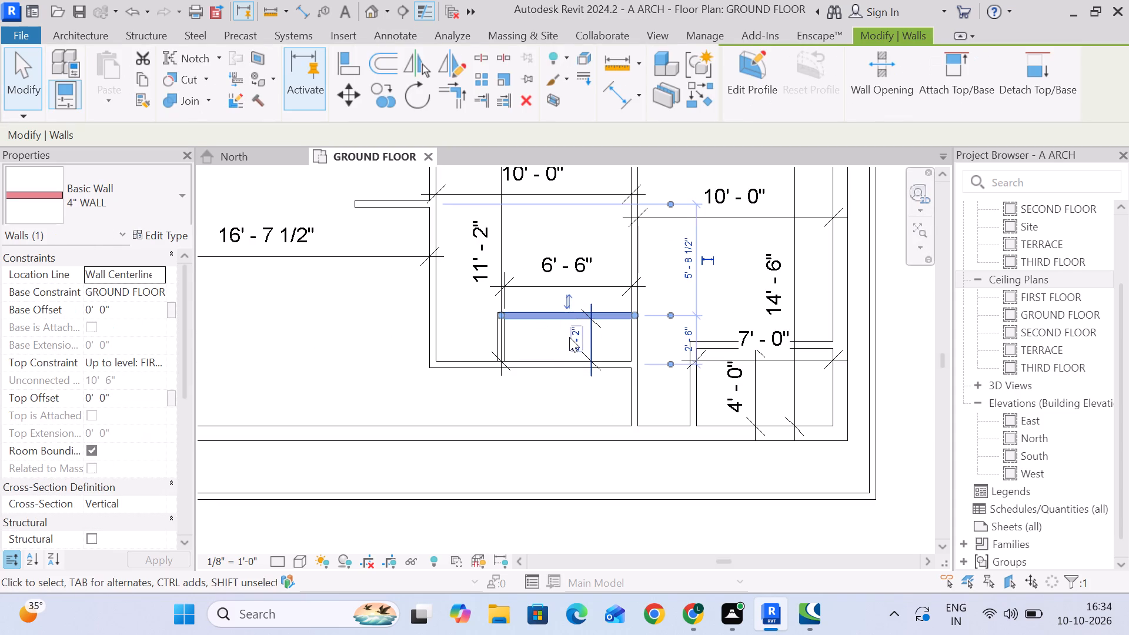
{"action": "left_click", "coordinate": [569, 337]}
{"action": "key", "text": "4"}
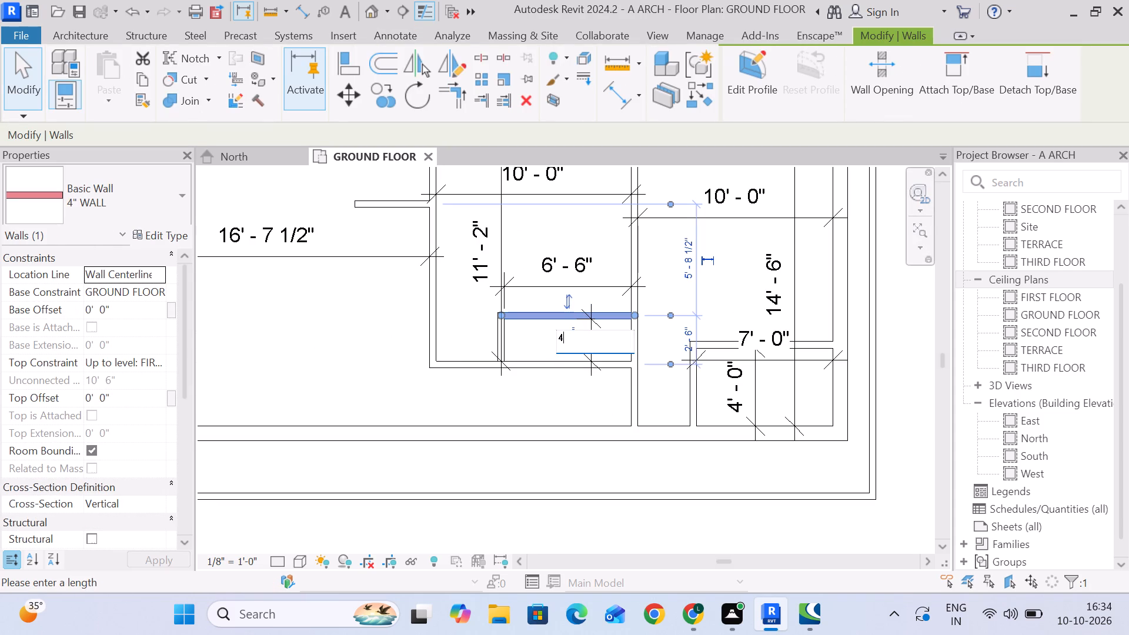
{"action": "key", "text": "Return"}
{"action": "left_click", "coordinate": [626, 320]}
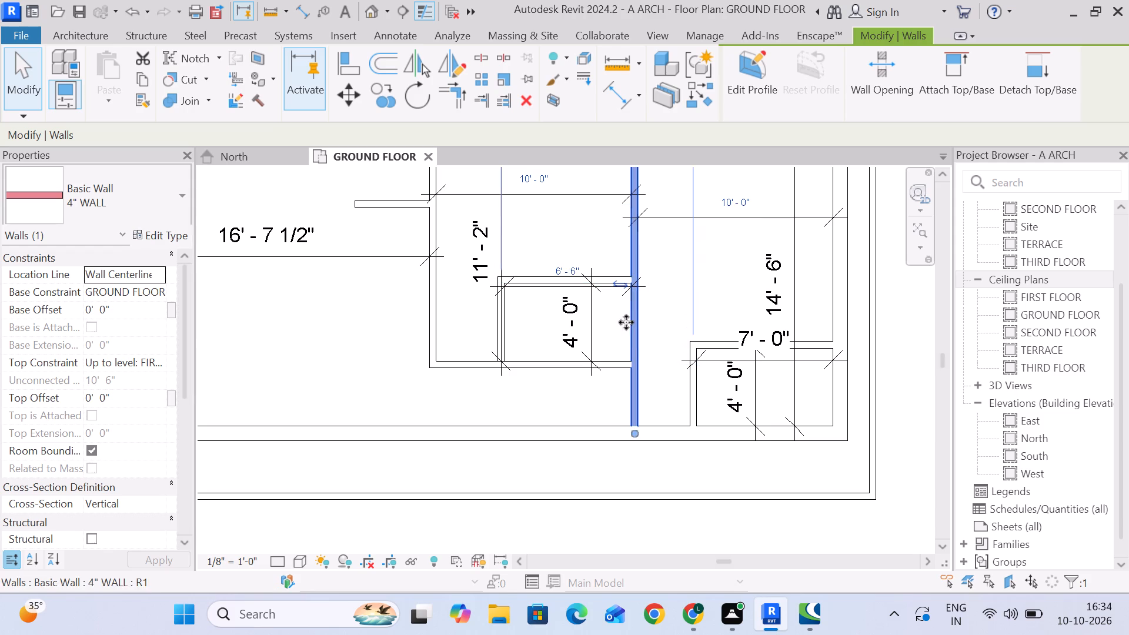
{"action": "left_click", "coordinate": [665, 309]}
{"action": "scroll", "coordinate": [668, 311], "scroll_direction": "down", "scroll_amount": 4}
{"action": "scroll", "coordinate": [668, 312], "scroll_direction": "up", "scroll_amount": 2}
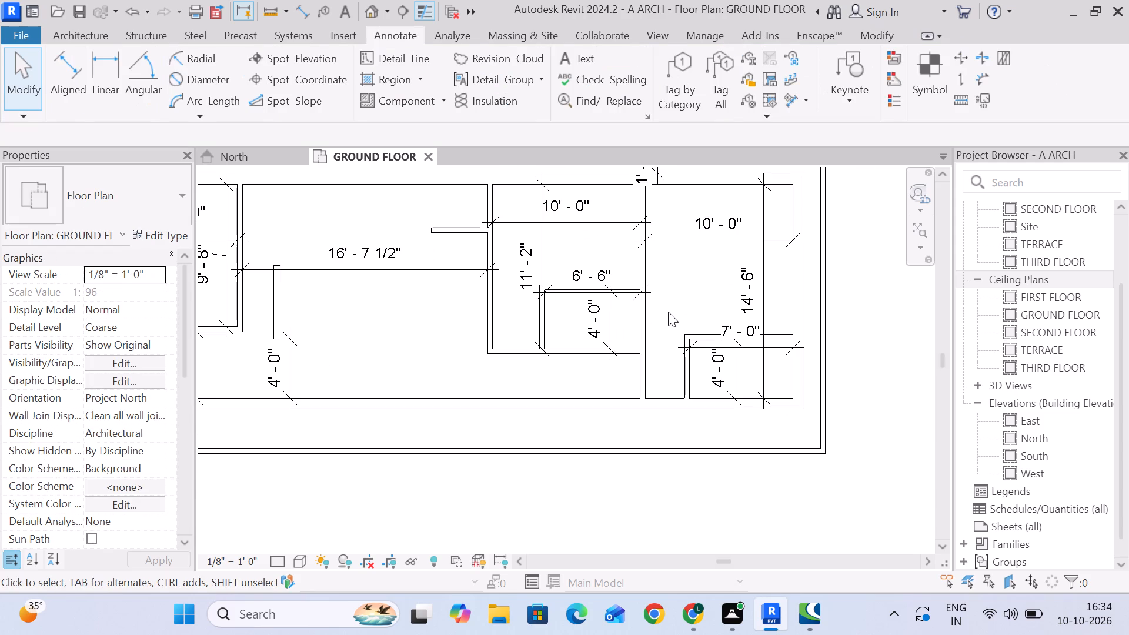
Examine the small enclosures and their dimensions inside the two 10'-0" wide eastern rooms.
{"action": "middle_click_drag", "start_coordinate": [669, 317], "coordinate": [679, 377]}
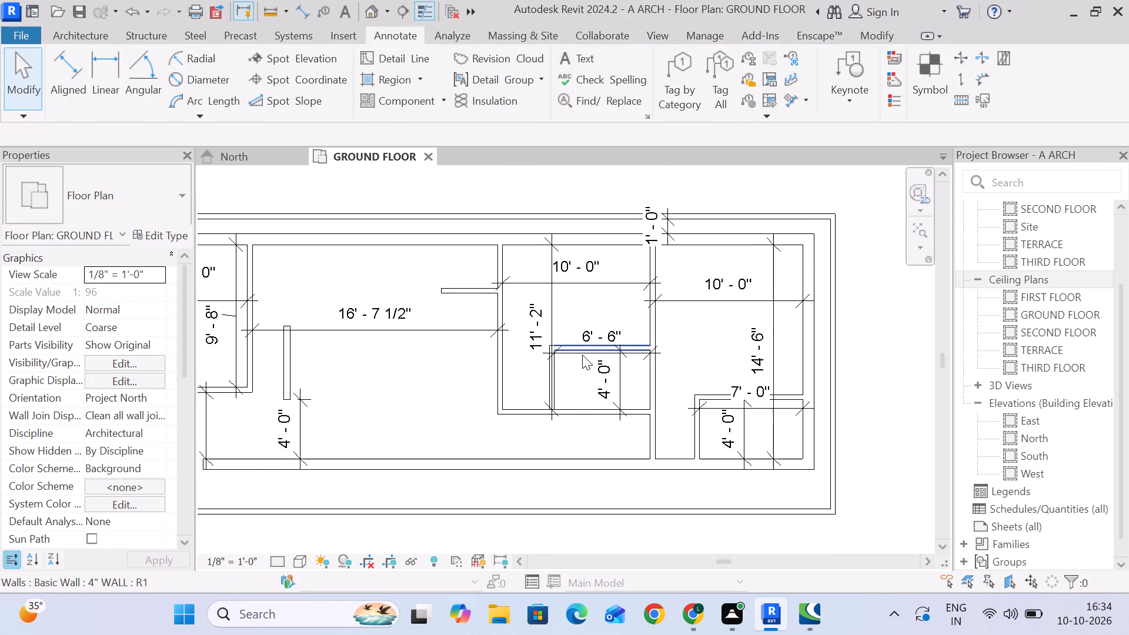
{"action": "left_click", "coordinate": [580, 354]}
{"action": "left_click", "coordinate": [679, 379]}
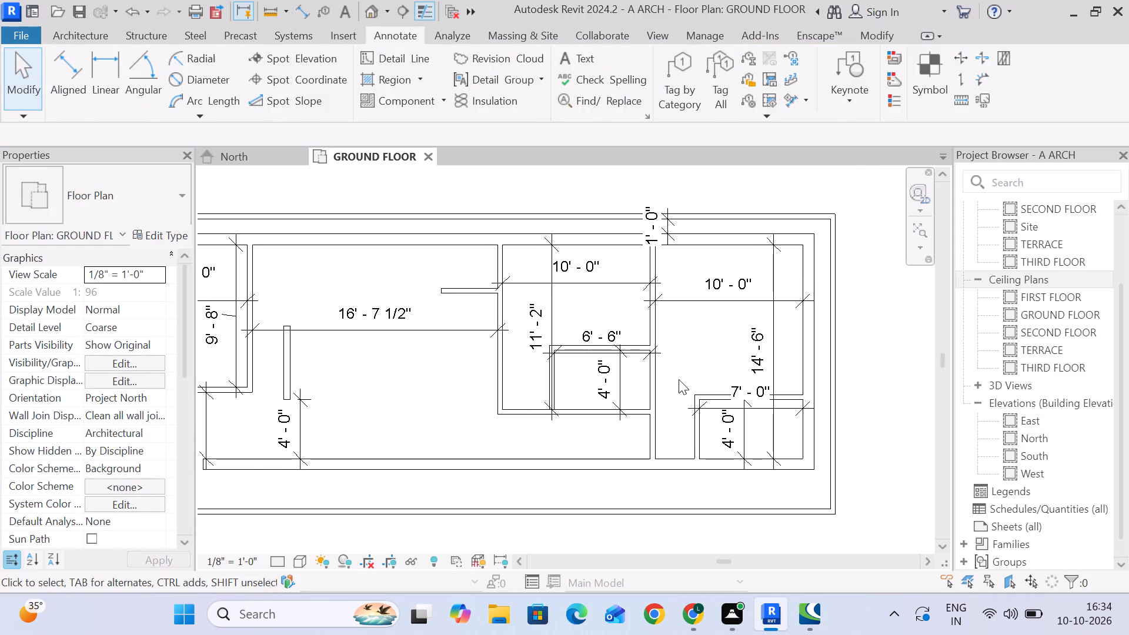
{"action": "scroll", "coordinate": [523, 357], "scroll_direction": "up", "scroll_amount": 3}
{"action": "left_click", "coordinate": [593, 337]}
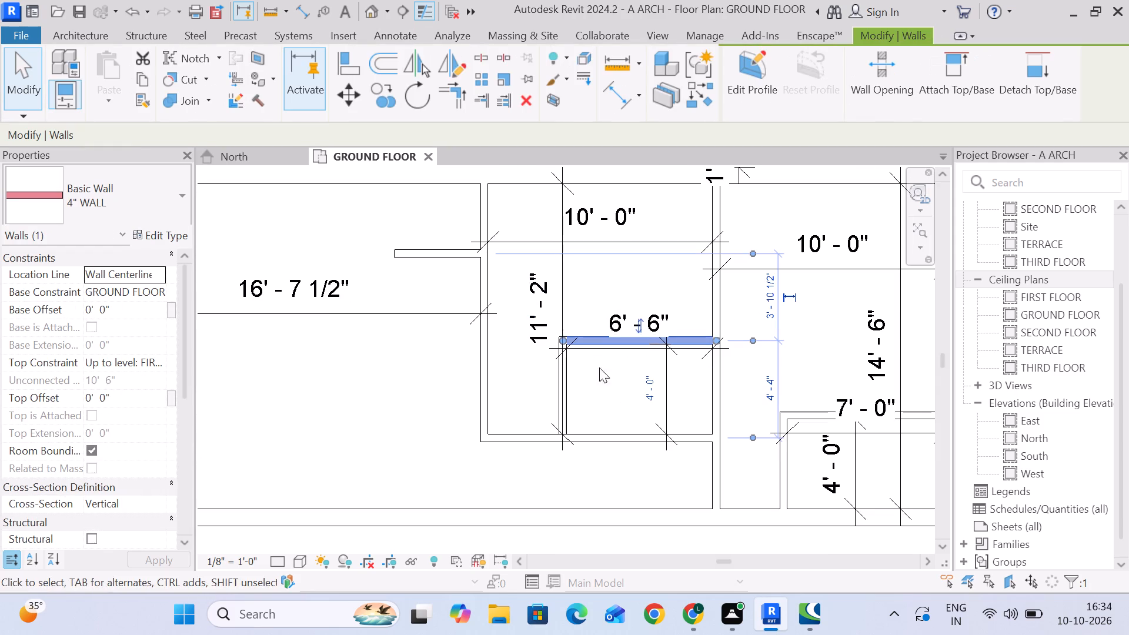
{"action": "left_click", "coordinate": [595, 374]}
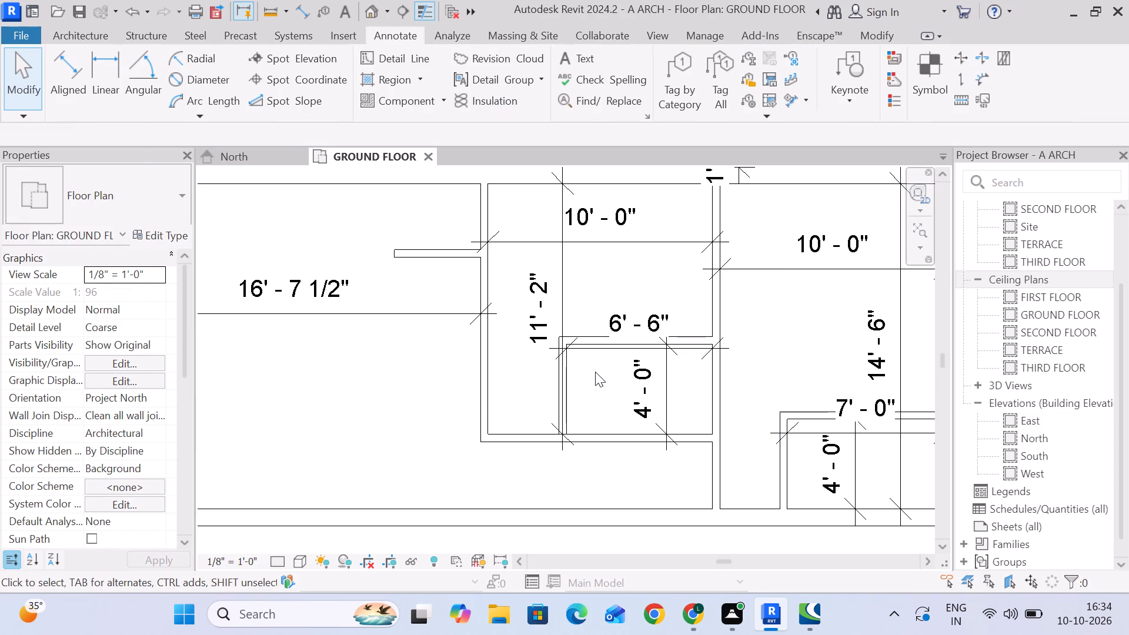
{"action": "scroll", "coordinate": [595, 372], "scroll_direction": "down", "scroll_amount": 3}
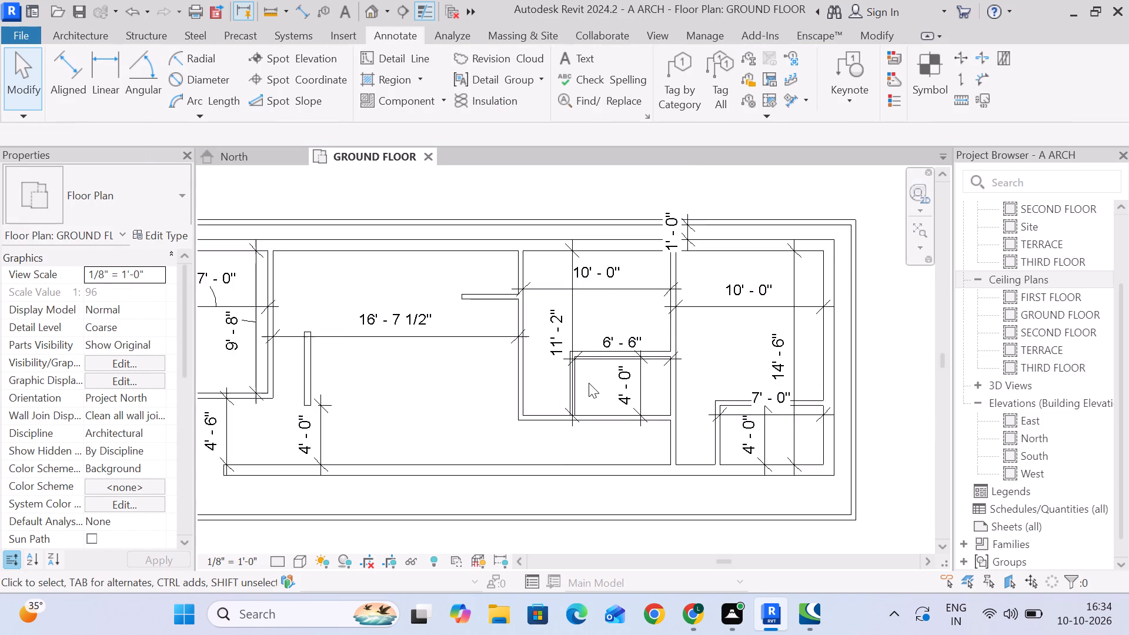
{"action": "scroll", "coordinate": [589, 383], "scroll_direction": "up", "scroll_amount": 2}
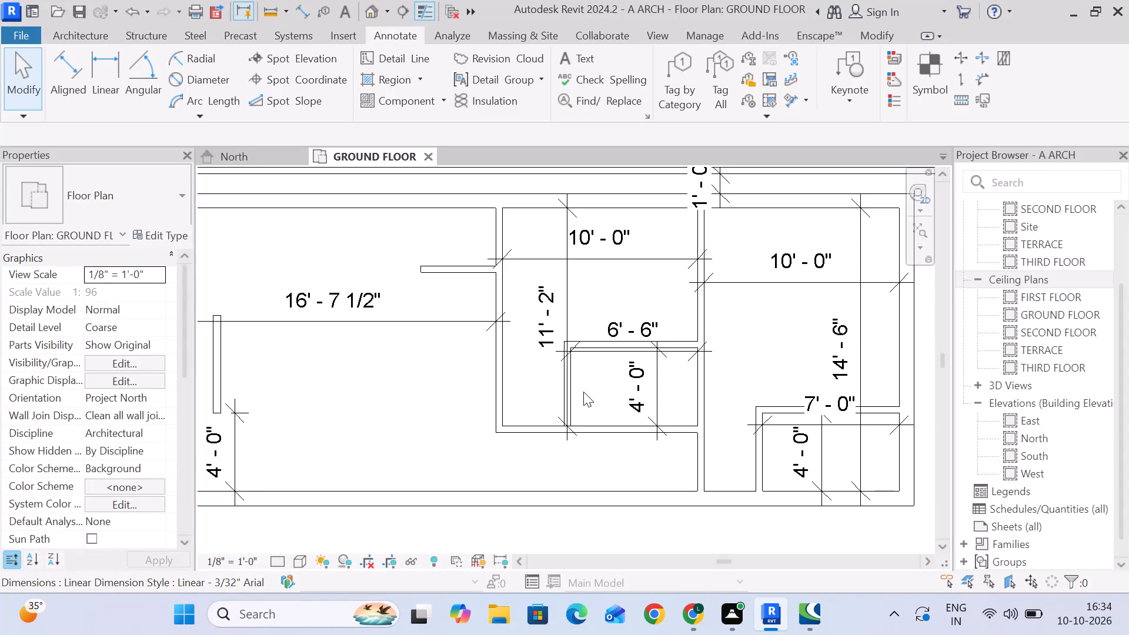
{"action": "scroll", "coordinate": [583, 392], "scroll_direction": "down", "scroll_amount": 1}
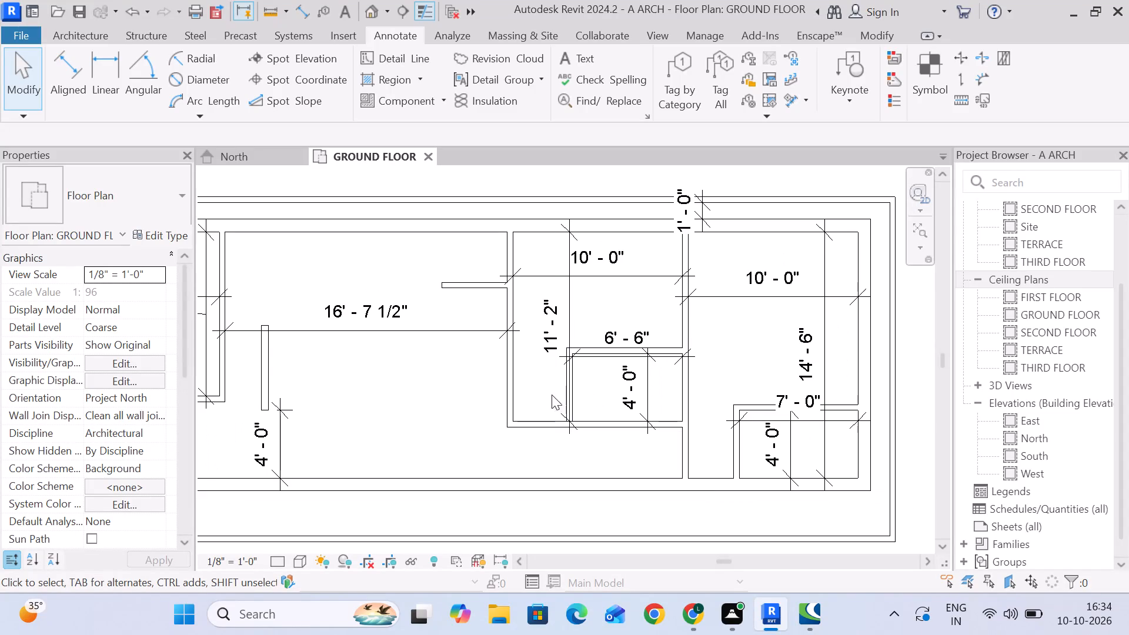
{"action": "scroll", "coordinate": [535, 393], "scroll_direction": "down", "scroll_amount": 3}
{"action": "middle_click_drag", "start_coordinate": [574, 390], "coordinate": [545, 367]}
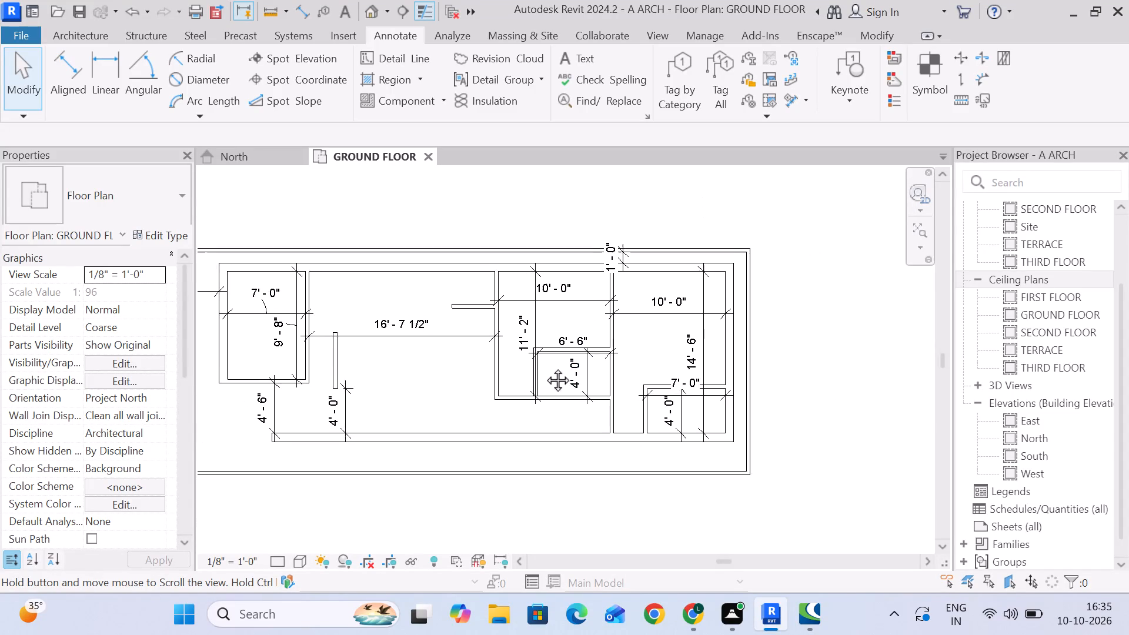
{"action": "middle_click_drag", "start_coordinate": [545, 367], "coordinate": [487, 390]}
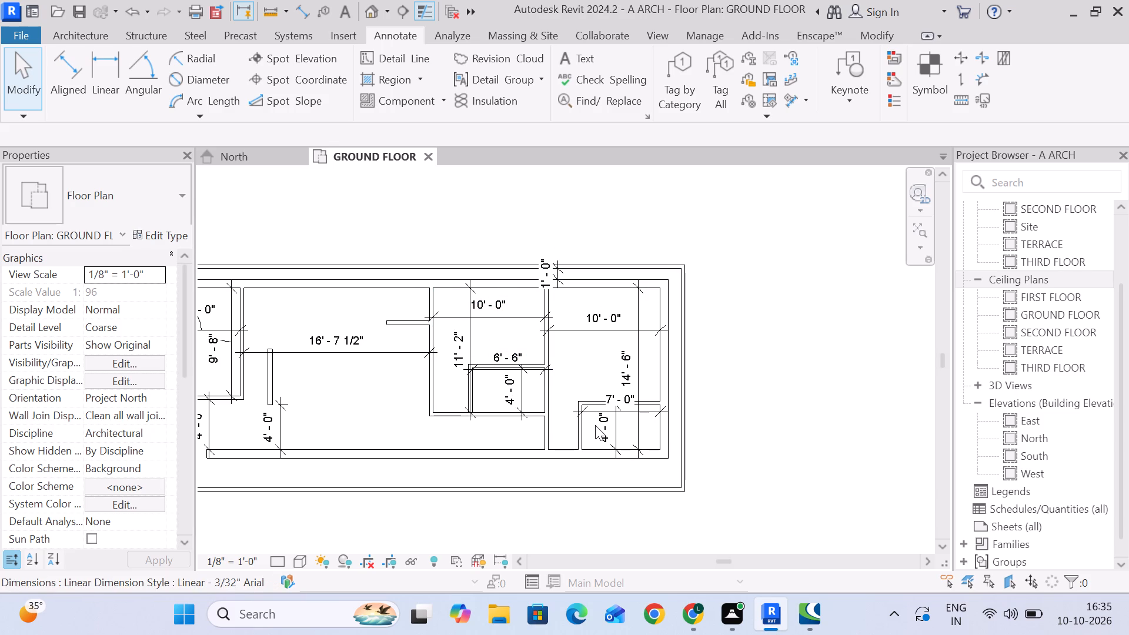
{"action": "scroll", "coordinate": [486, 390], "scroll_direction": "up", "scroll_amount": 4}
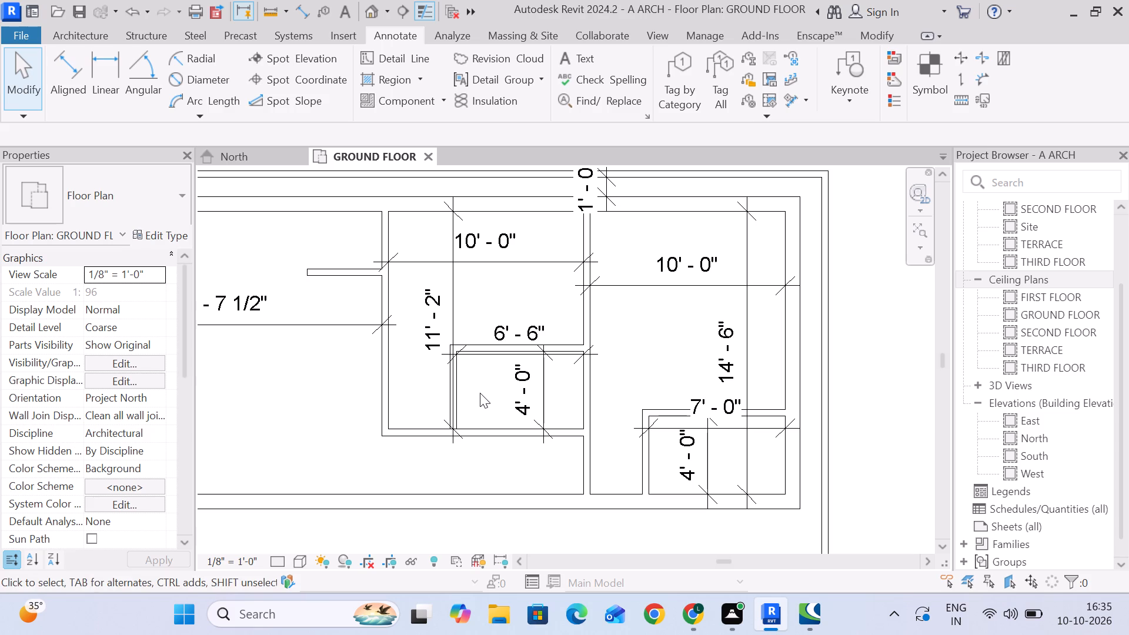
Examine the dimensions across the whole layout, then the western room and the 9" south wall beside the 4'-6" opening.
{"action": "scroll", "coordinate": [469, 259], "scroll_direction": "down", "scroll_amount": 3}
{"action": "middle_click_drag", "start_coordinate": [507, 409], "coordinate": [723, 384]}
{"action": "scroll", "coordinate": [526, 436], "scroll_direction": "down", "scroll_amount": 6}
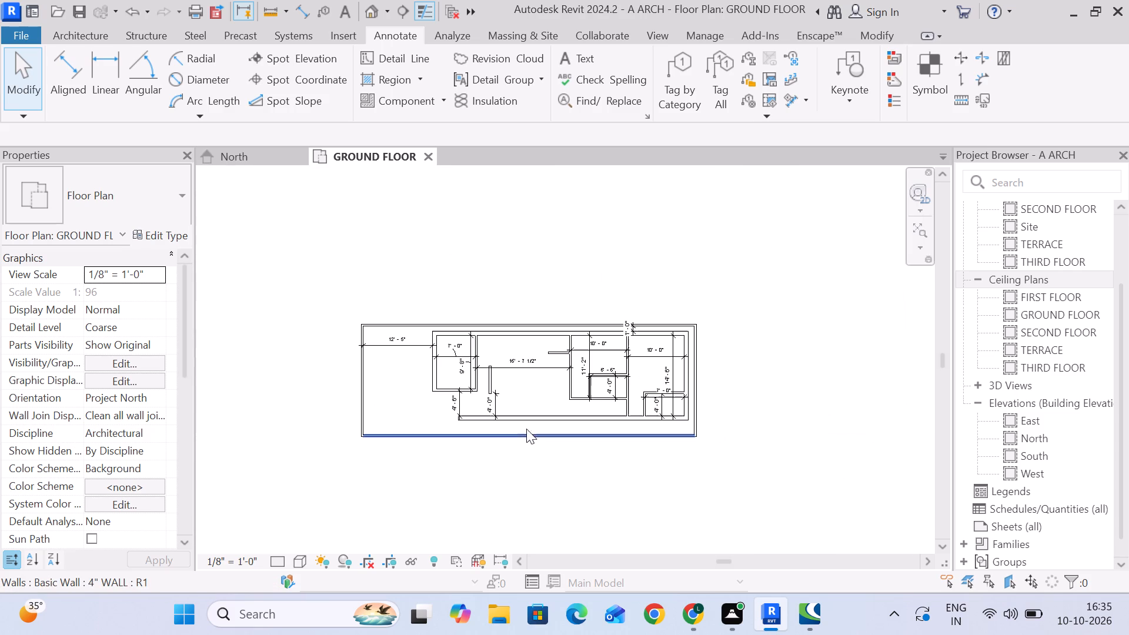
{"action": "middle_click_drag", "start_coordinate": [560, 462], "coordinate": [589, 376]}
{"action": "scroll", "coordinate": [589, 376], "scroll_direction": "up", "scroll_amount": 5}
{"action": "middle_click_drag", "start_coordinate": [592, 373], "coordinate": [597, 450]}
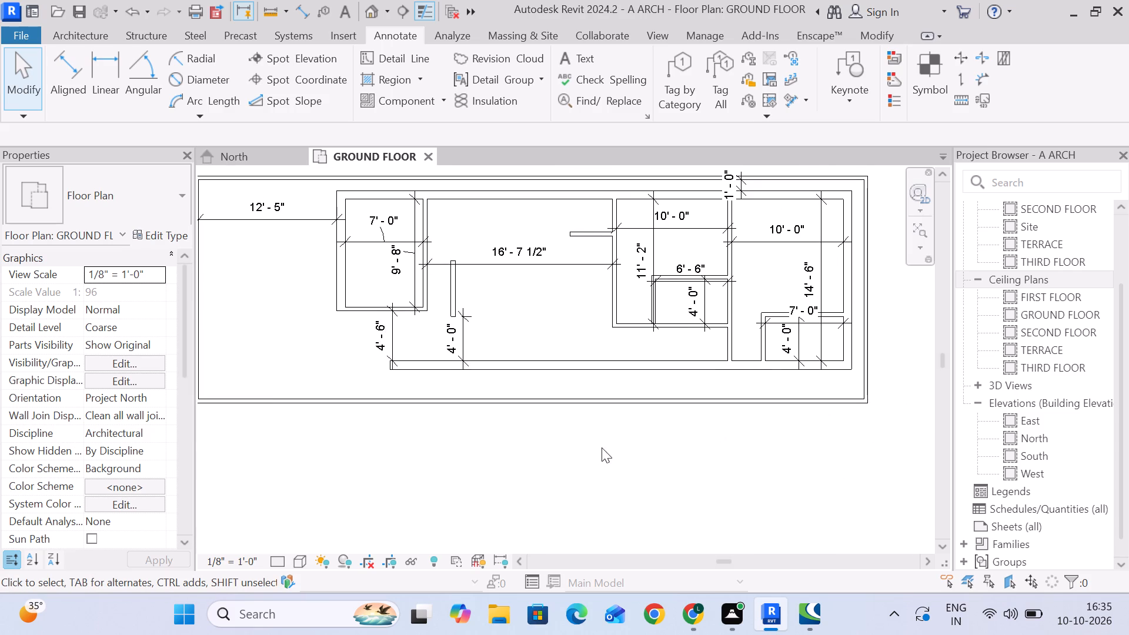
{"action": "scroll", "coordinate": [627, 446], "scroll_direction": "up", "scroll_amount": 1}
{"action": "middle_click", "coordinate": [634, 483]}
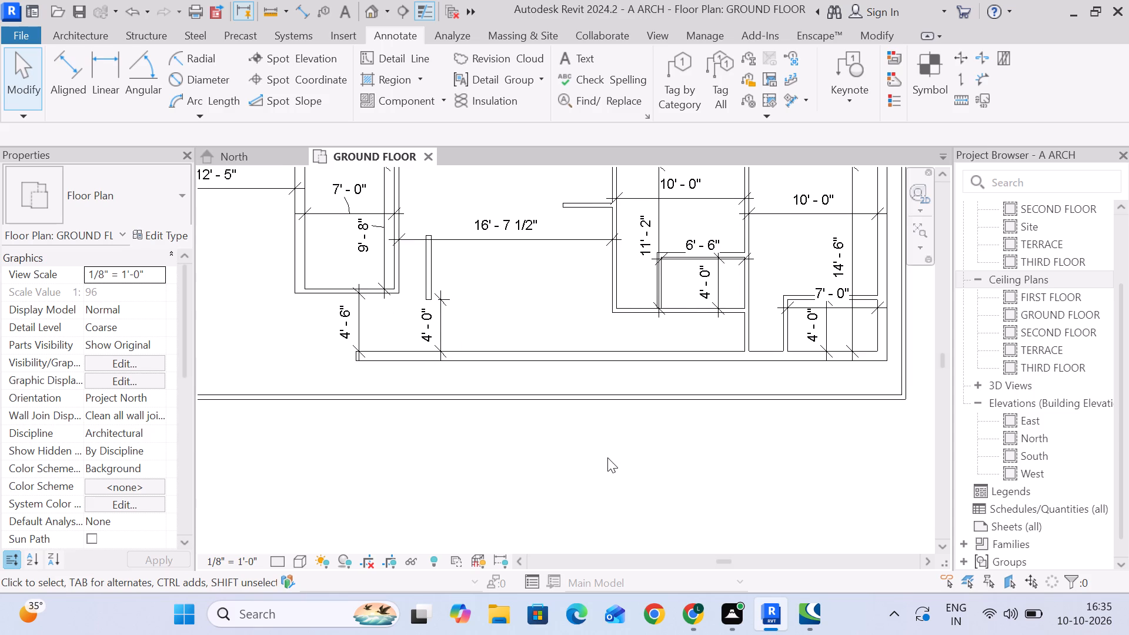
{"action": "scroll", "coordinate": [607, 457], "scroll_direction": "down", "scroll_amount": 3}
{"action": "middle_click_drag", "start_coordinate": [603, 454], "coordinate": [597, 450]}
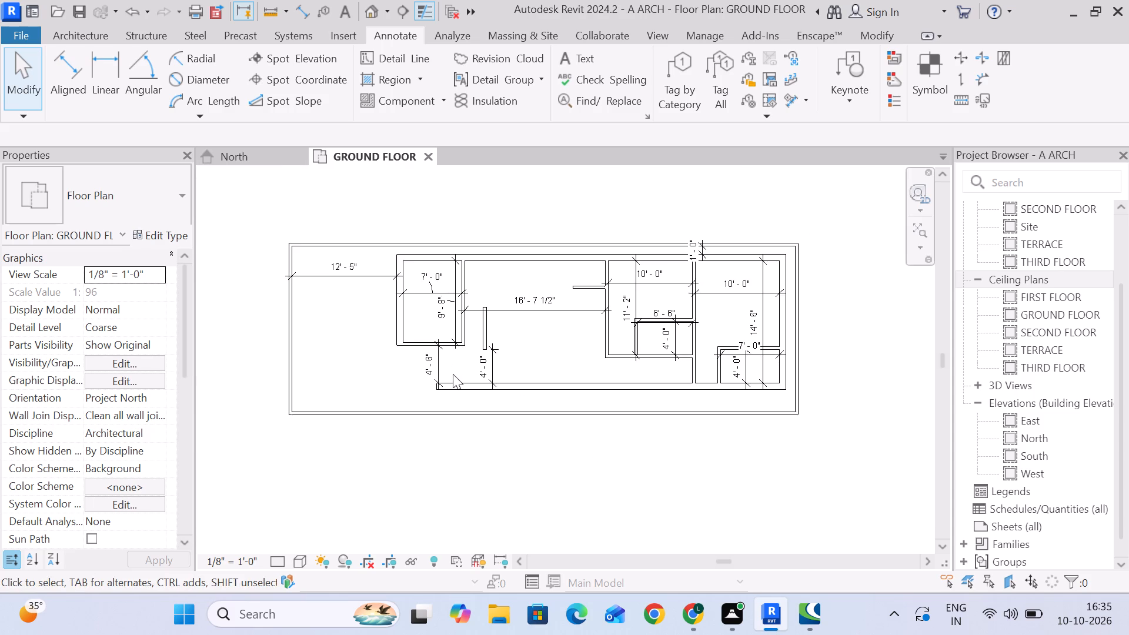
{"action": "scroll", "coordinate": [456, 358], "scroll_direction": "up", "scroll_amount": 7}
{"action": "scroll", "coordinate": [419, 295], "scroll_direction": "up", "scroll_amount": 5}
{"action": "left_click", "coordinate": [429, 315]}
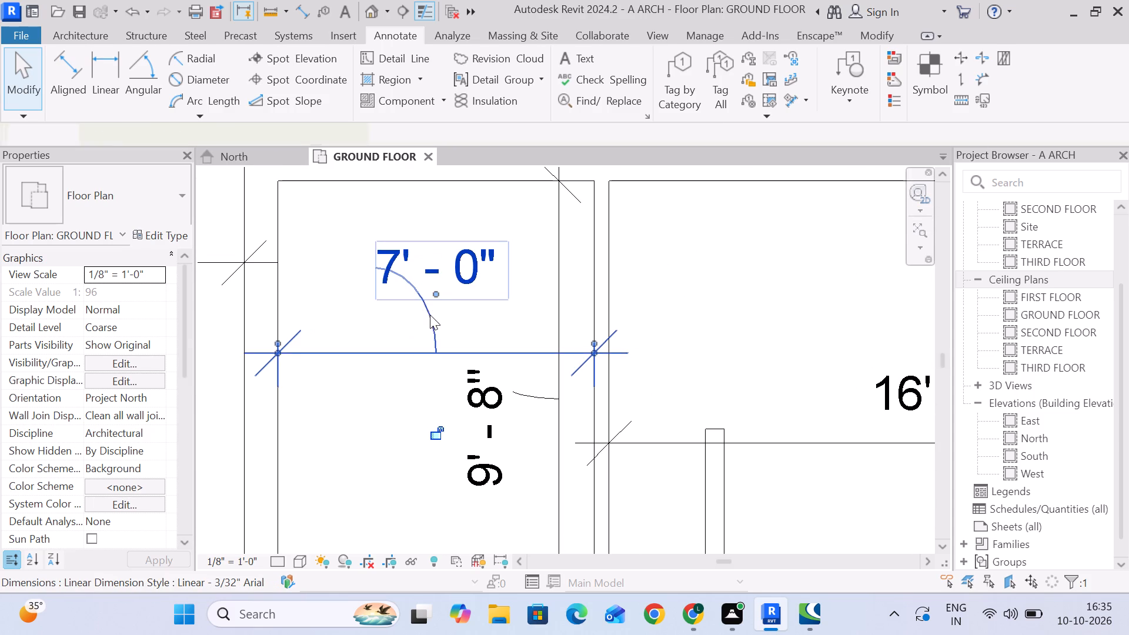
{"action": "scroll", "coordinate": [428, 314], "scroll_direction": "down", "scroll_amount": 6}
{"action": "scroll", "coordinate": [498, 322], "scroll_direction": "down", "scroll_amount": 4}
{"action": "left_click", "coordinate": [600, 300]}
{"action": "scroll", "coordinate": [606, 347], "scroll_direction": "down", "scroll_amount": 4}
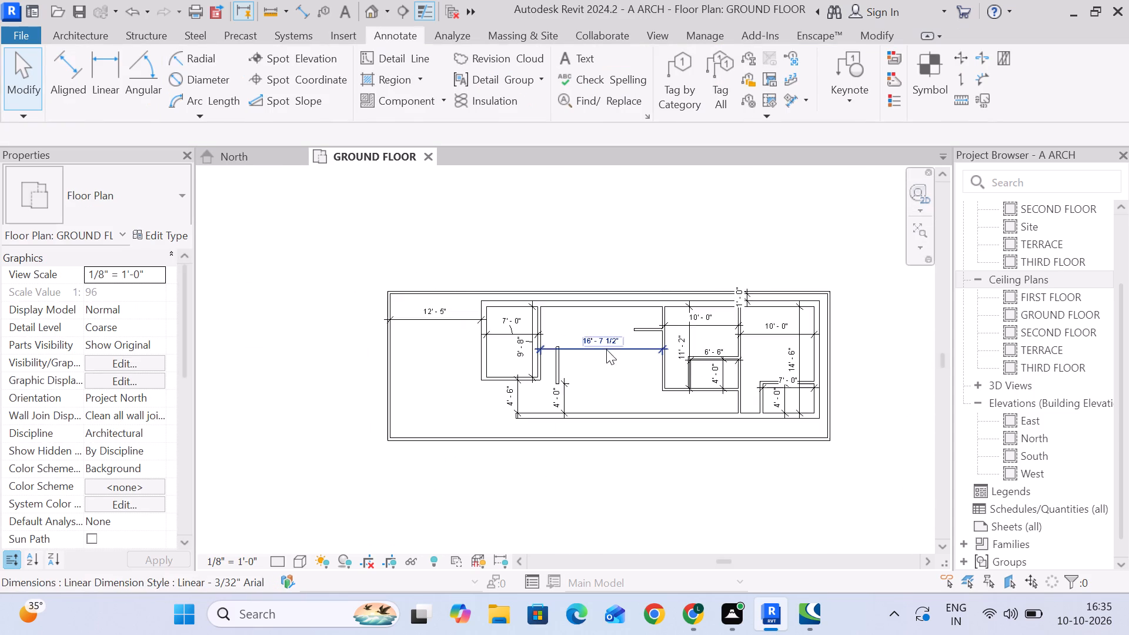
{"action": "middle_click_drag", "start_coordinate": [607, 359], "coordinate": [595, 326]}
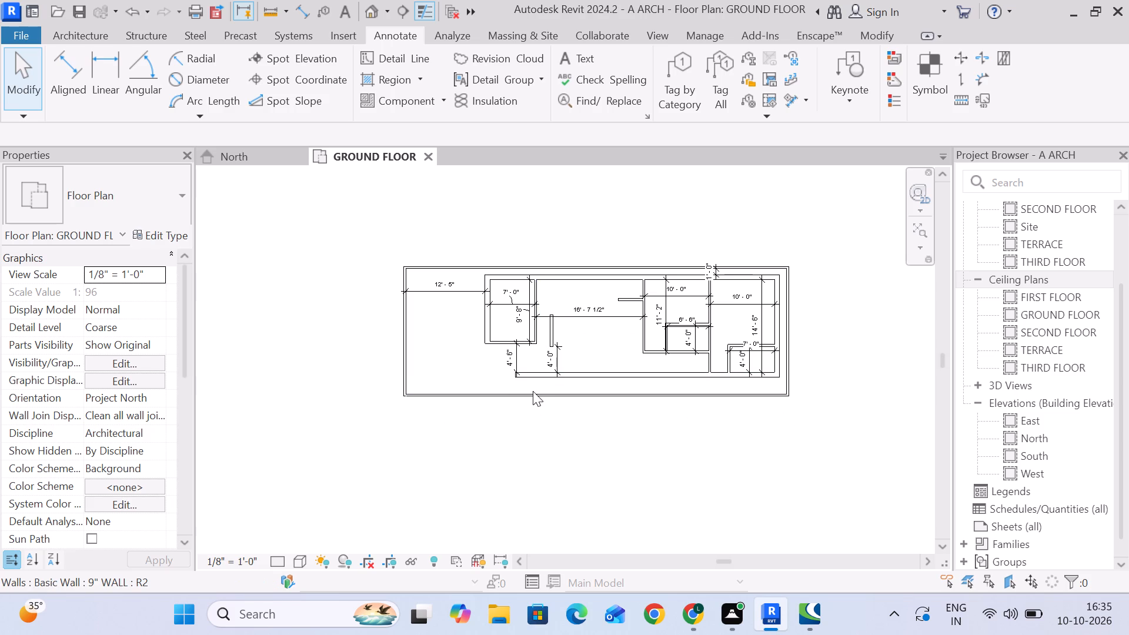
{"action": "scroll", "coordinate": [517, 355], "scroll_direction": "up", "scroll_amount": 5}
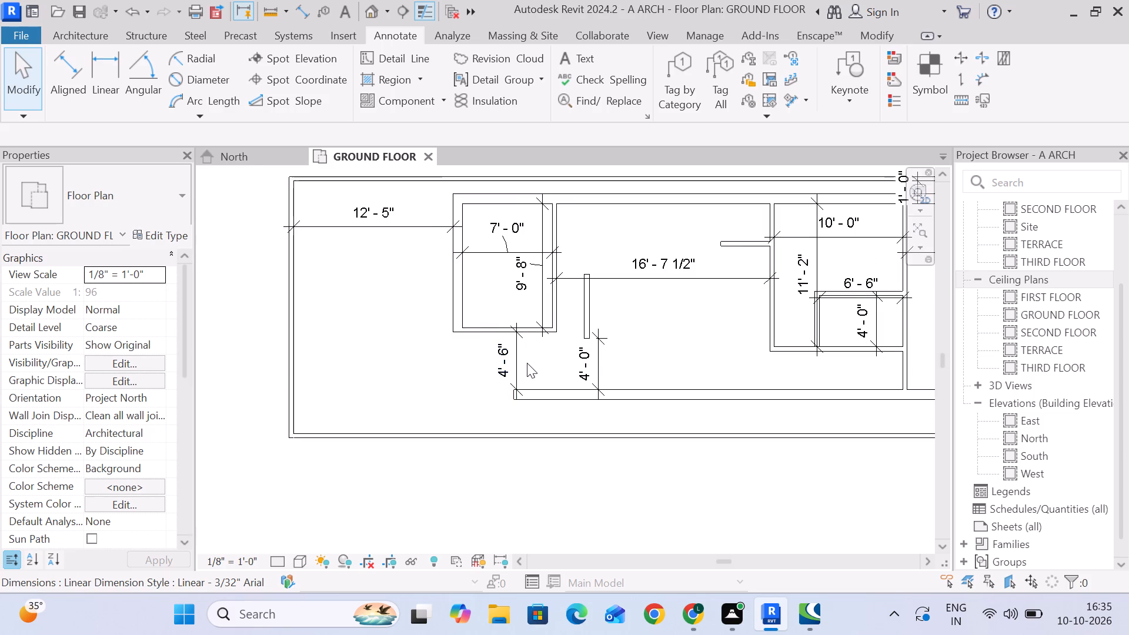
{"action": "scroll", "coordinate": [527, 363], "scroll_direction": "up", "scroll_amount": 1}
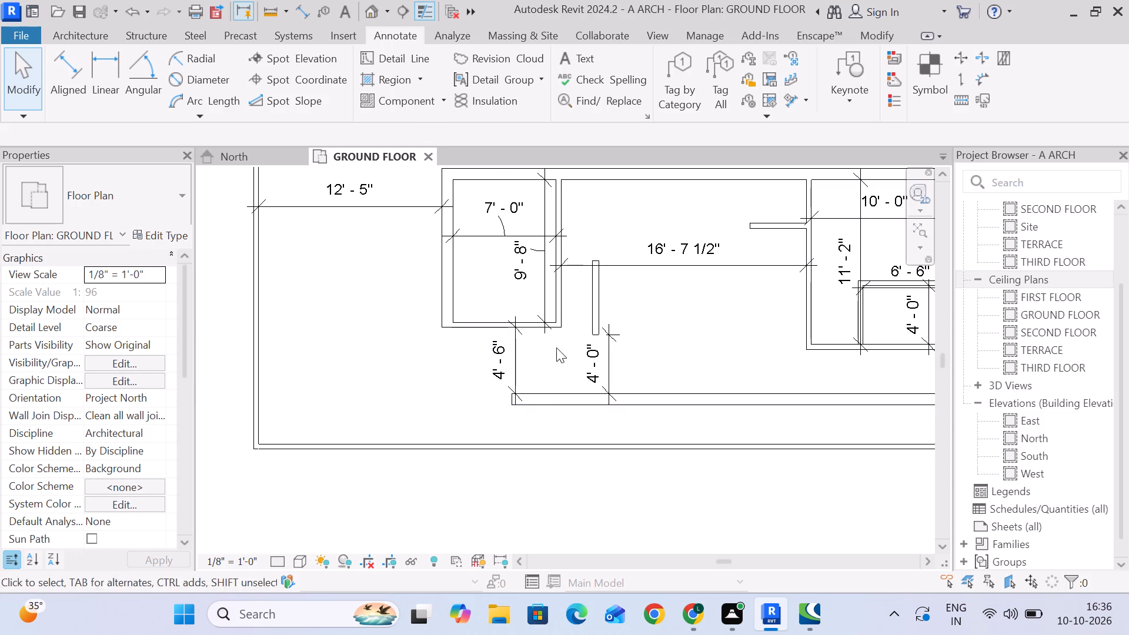
{"action": "left_click", "coordinate": [529, 403]}
{"action": "left_click", "coordinate": [576, 392]}
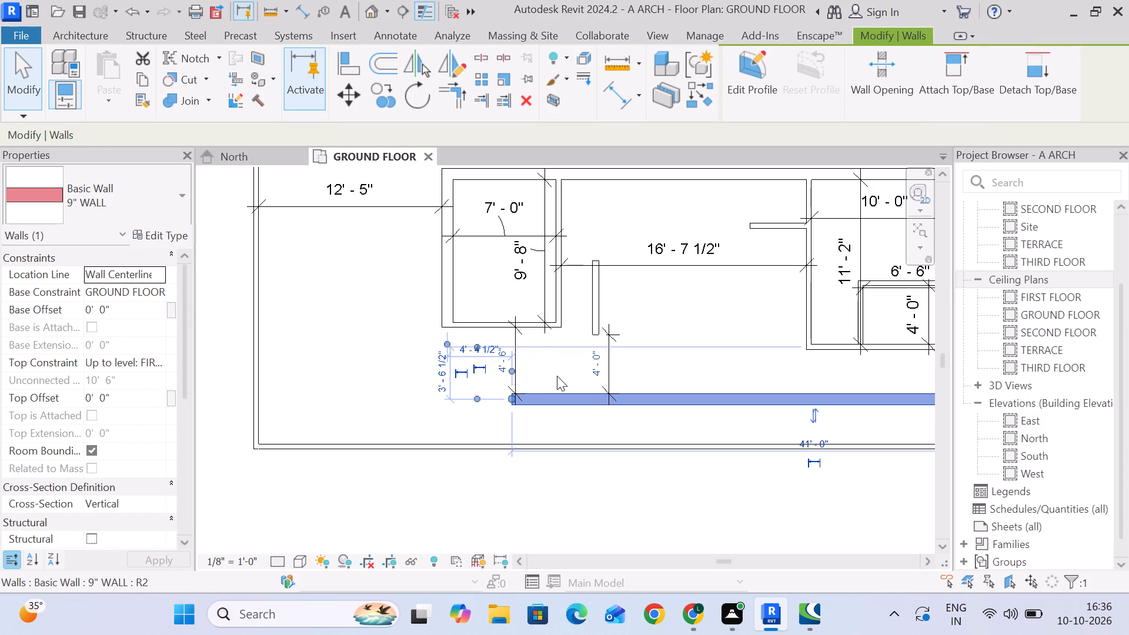
{"action": "left_click", "coordinate": [556, 376]}
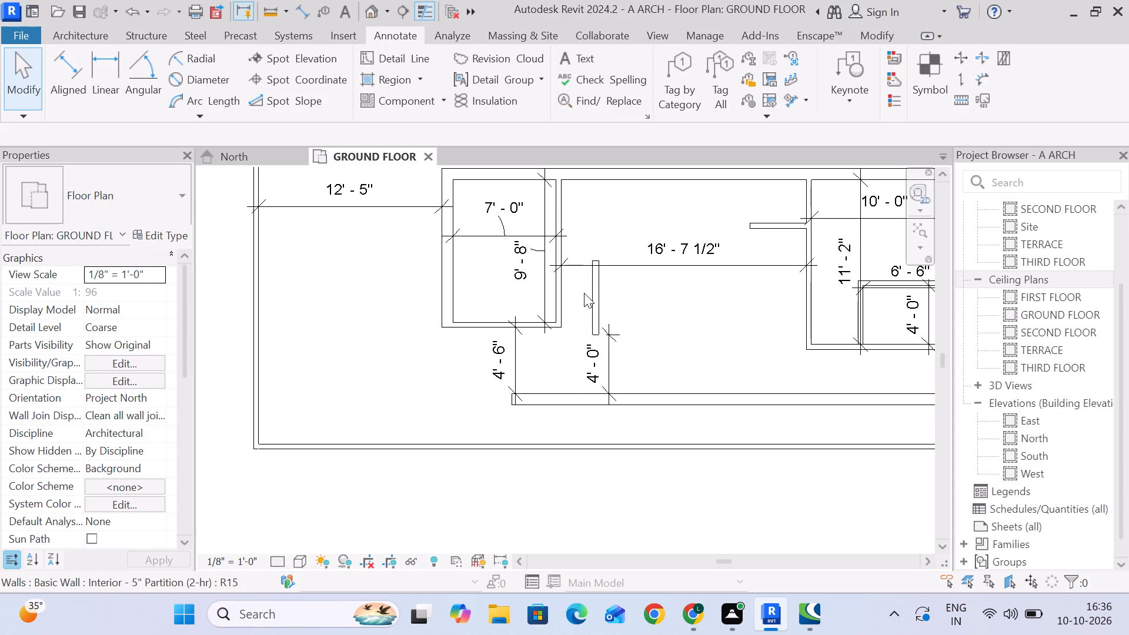
Extend the north end of the freestanding 5" partition in the 16'-7 1/2" wide space slightly northward.
{"action": "left_click", "coordinate": [598, 283]}
{"action": "left_click_drag", "start_coordinate": [596, 260], "coordinate": [594, 245]}
{"action": "left_click", "coordinate": [685, 292]}
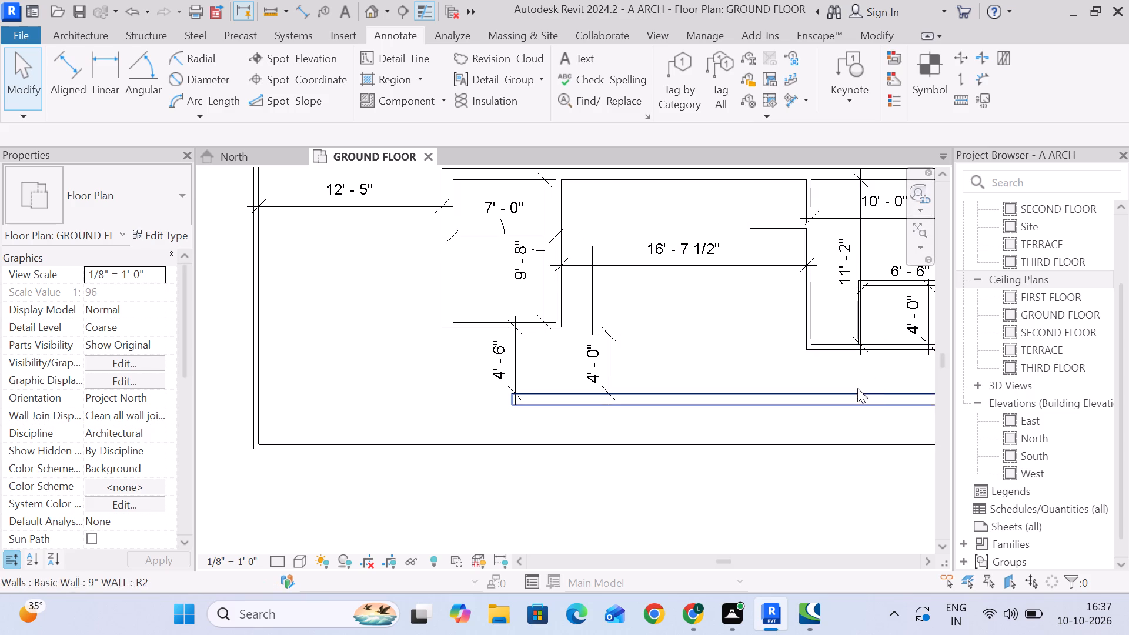
Inspect the north walls of the 6'-6" and 7'-0" wide enclosures and their spacing to surrounding walls.
{"action": "scroll", "coordinate": [826, 366], "scroll_direction": "down", "scroll_amount": 3}
{"action": "middle_click_drag", "start_coordinate": [713, 338], "coordinate": [578, 309]}
{"action": "scroll", "coordinate": [755, 309], "scroll_direction": "up", "scroll_amount": 3}
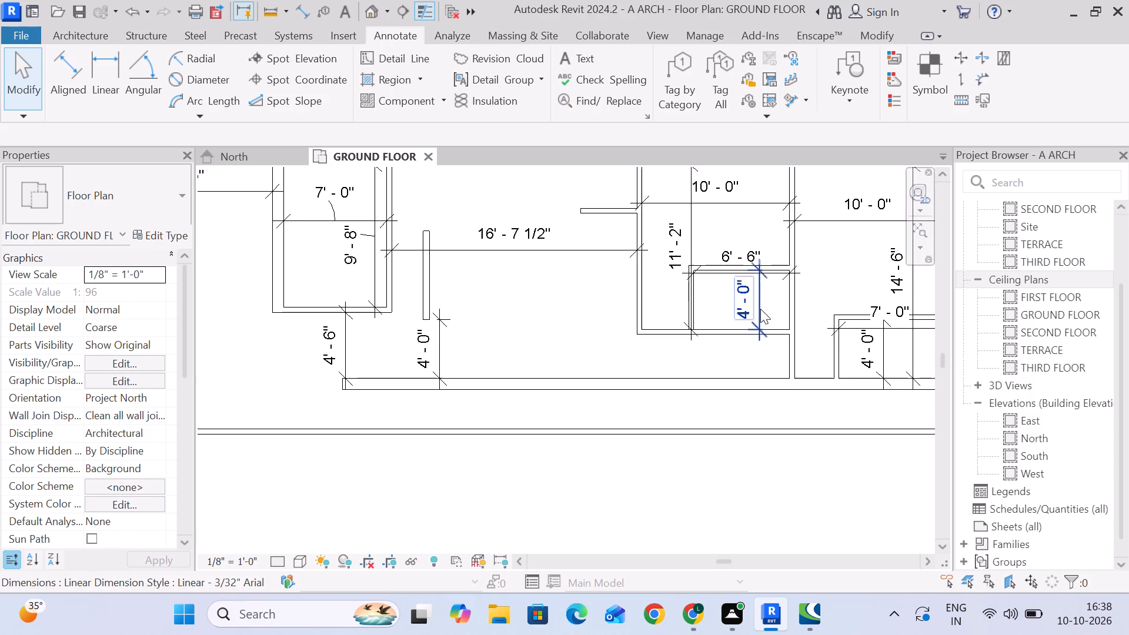
{"action": "scroll", "coordinate": [729, 354], "scroll_direction": "up", "scroll_amount": 1}
{"action": "middle_click_drag", "start_coordinate": [695, 343], "coordinate": [527, 438]}
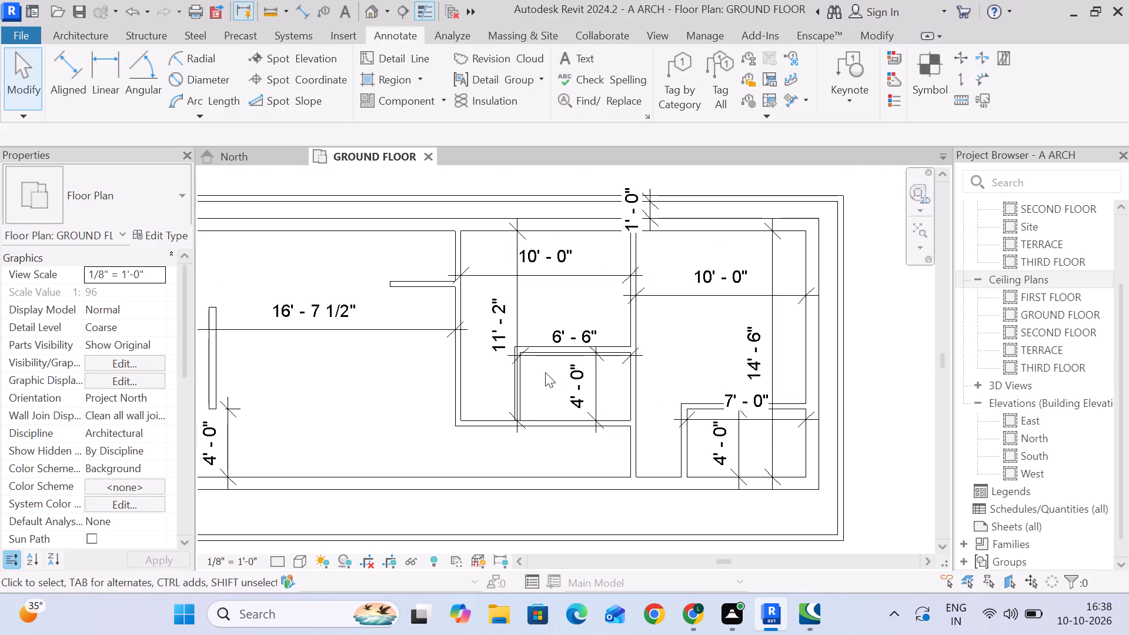
{"action": "left_click", "coordinate": [552, 337]}
{"action": "left_click", "coordinate": [532, 346]}
{"action": "left_click", "coordinate": [540, 304]}
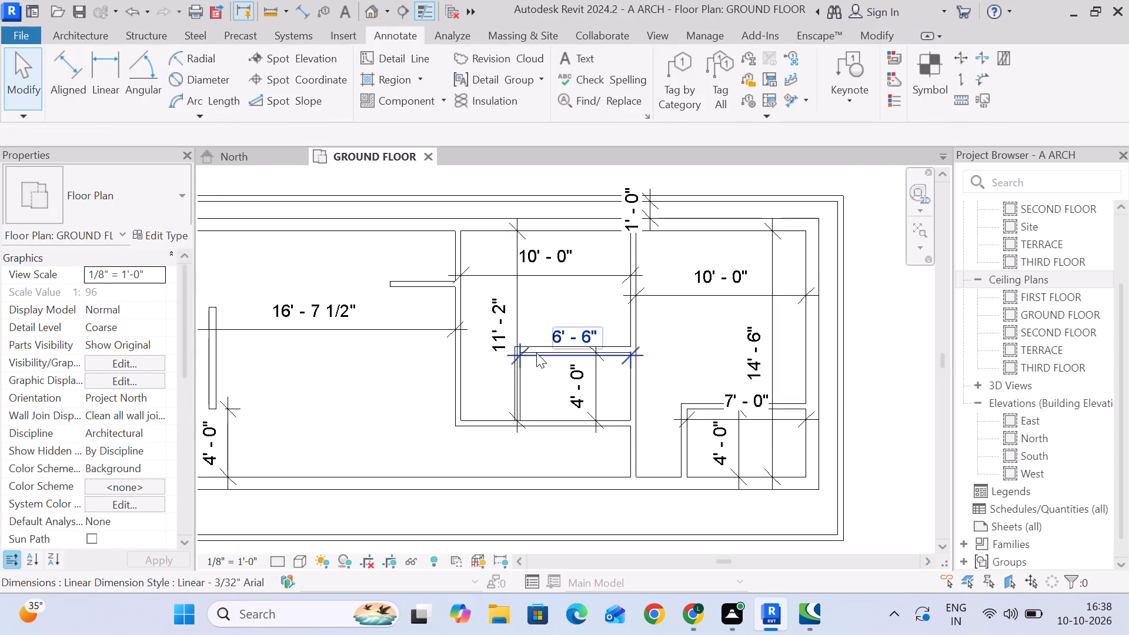
{"action": "left_click", "coordinate": [539, 348]}
{"action": "left_click", "coordinate": [659, 326]}
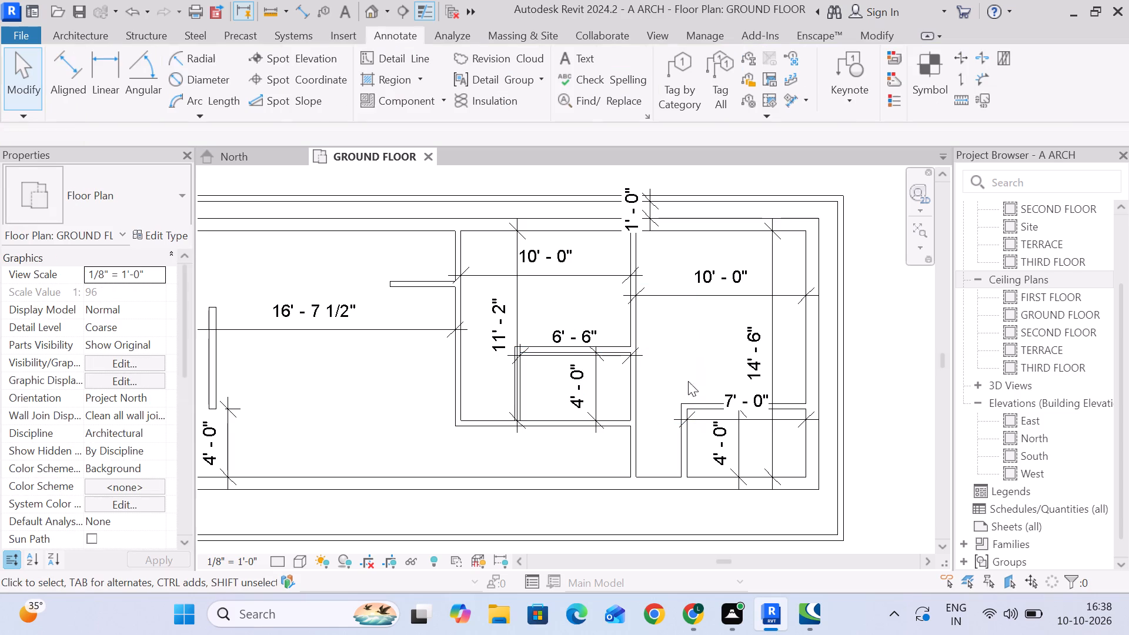
{"action": "left_click", "coordinate": [707, 401]}
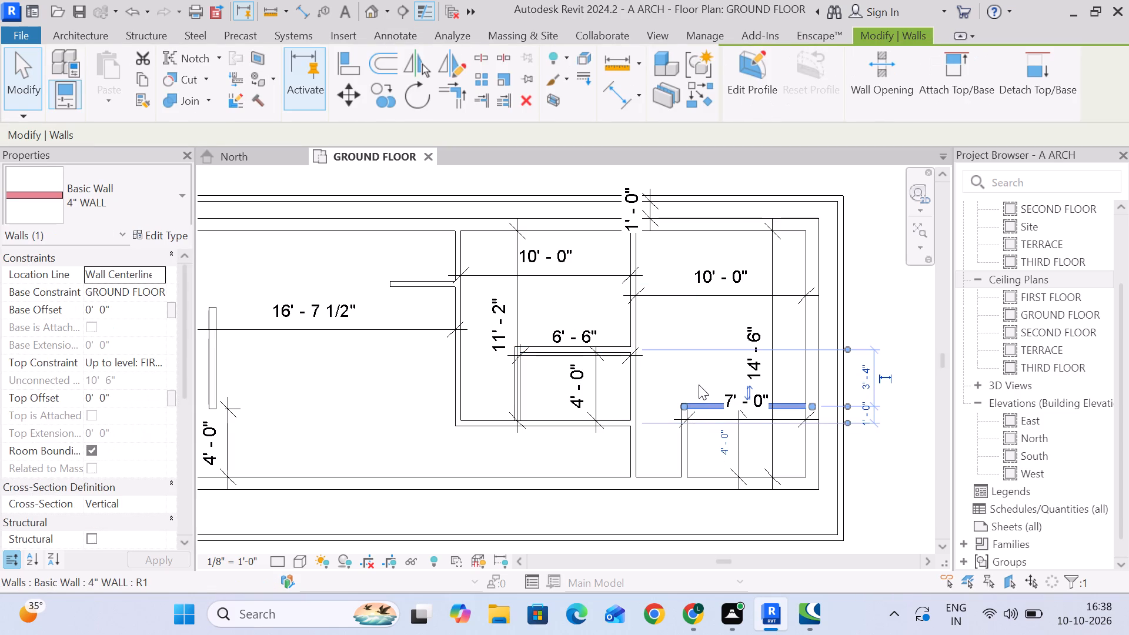
{"action": "left_click", "coordinate": [699, 385]}
{"action": "scroll", "coordinate": [625, 351], "scroll_direction": "up", "scroll_amount": 5}
{"action": "scroll", "coordinate": [684, 355], "scroll_direction": "down", "scroll_amount": 4}
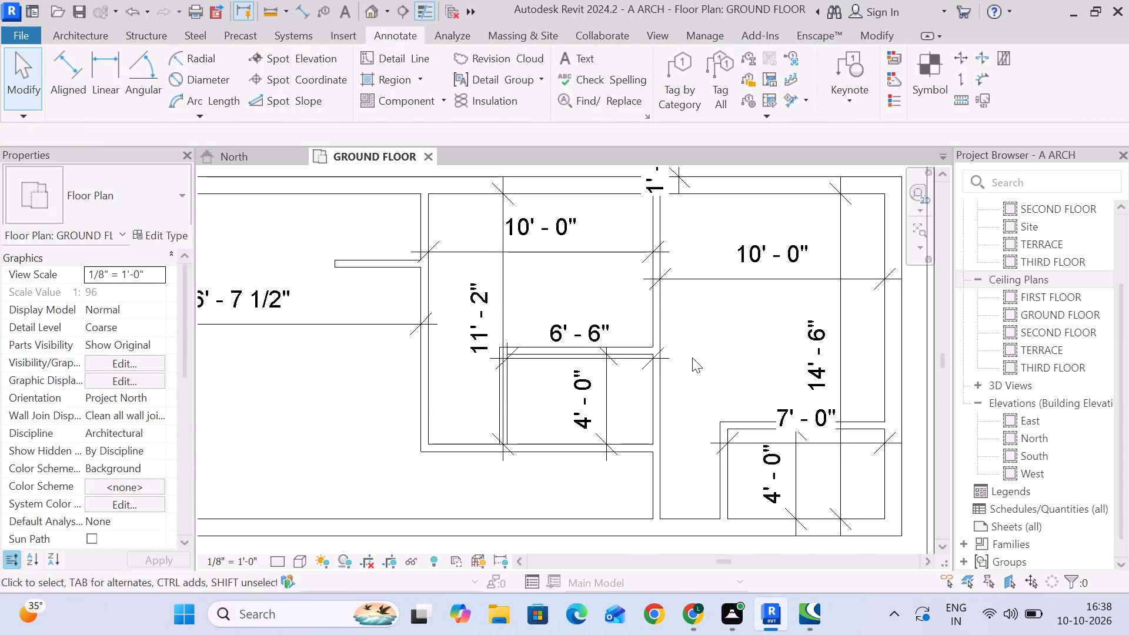
{"action": "middle_click_drag", "start_coordinate": [689, 359], "coordinate": [682, 362]}
{"action": "scroll", "coordinate": [684, 361], "scroll_direction": "down", "scroll_amount": 1}
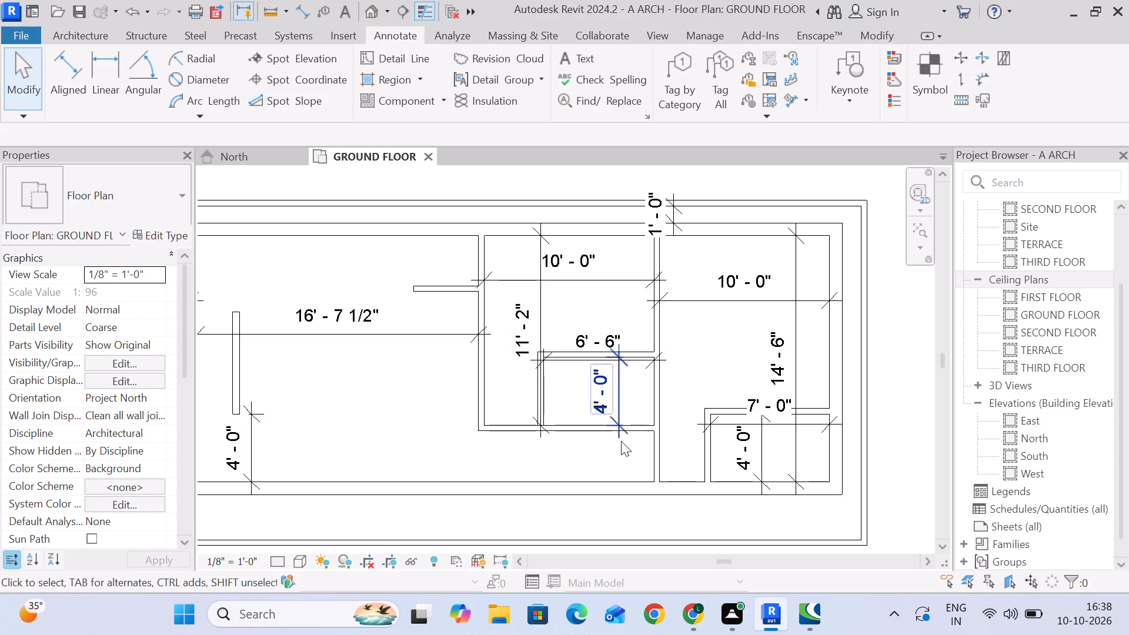
Set the passage south of the 10'-0" by 11'-2" room to 3'-0" by moving the room's south 4" wall.
{"action": "left_click", "coordinate": [589, 433]}
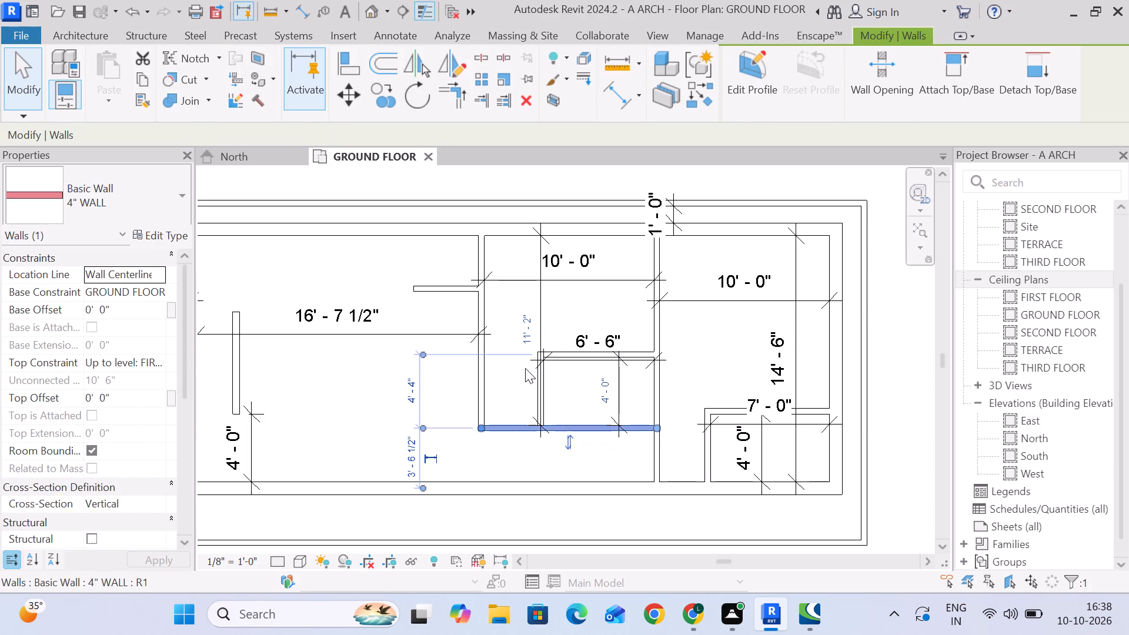
{"action": "left_click", "coordinate": [531, 328]}
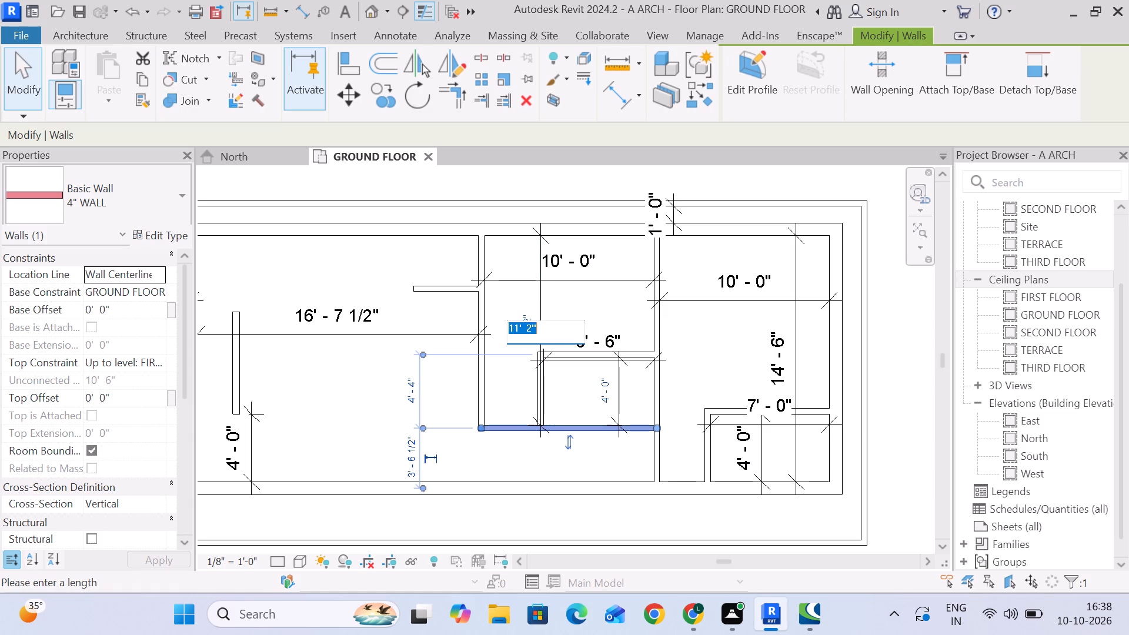
{"action": "left_click", "coordinate": [410, 454]}
{"action": "left_click", "coordinate": [409, 456]}
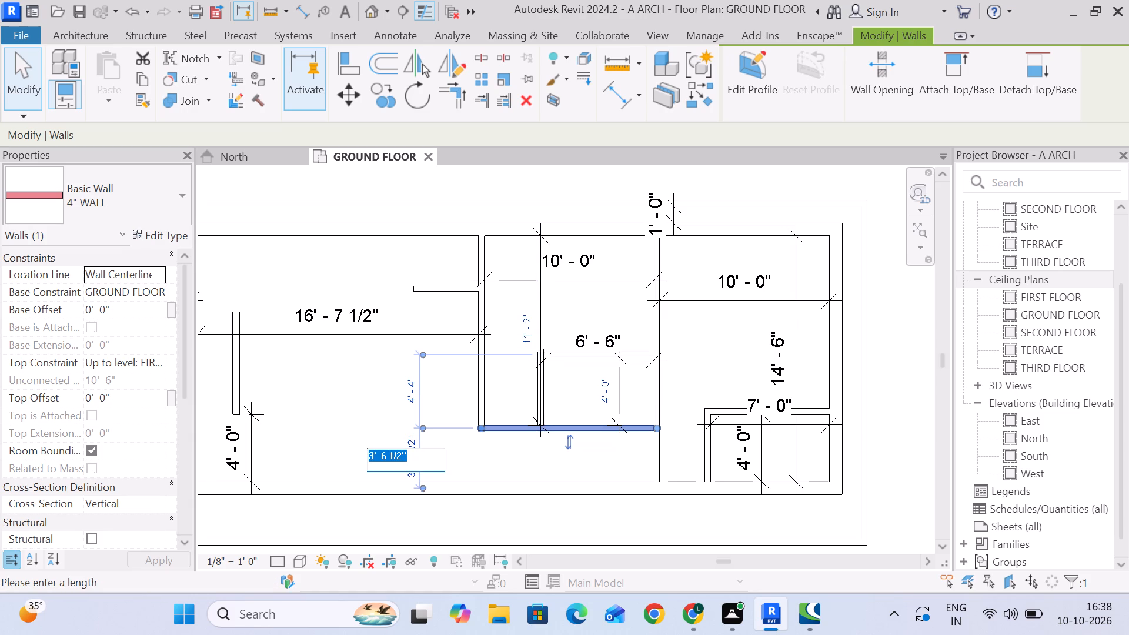
{"action": "key", "text": "3"}
{"action": "key", "text": "Return"}
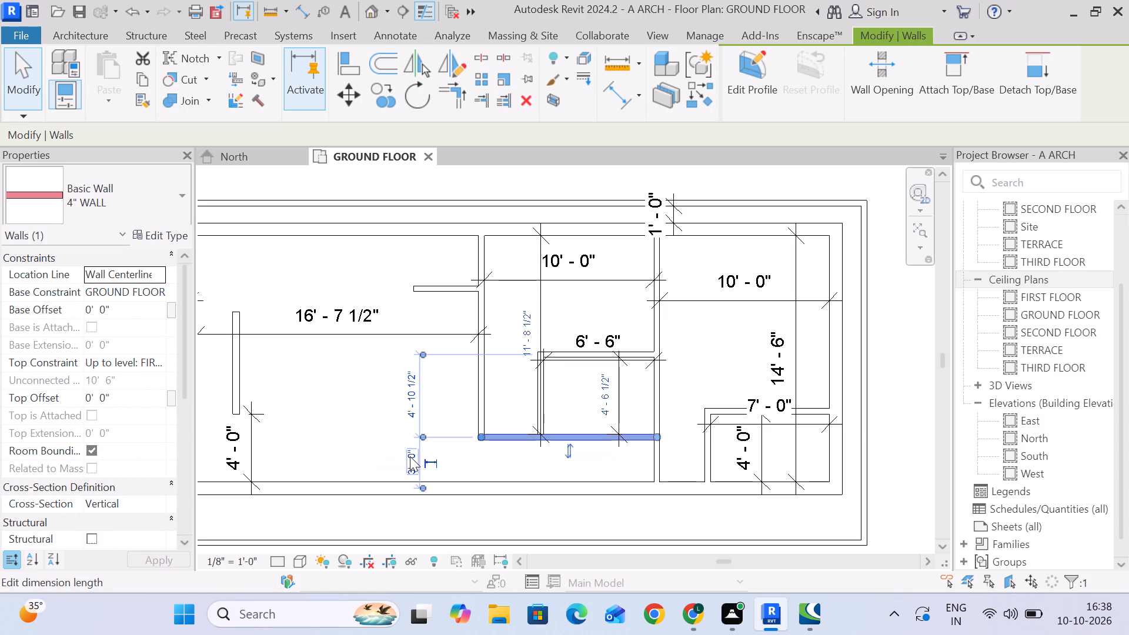
{"action": "left_click", "coordinate": [486, 466]}
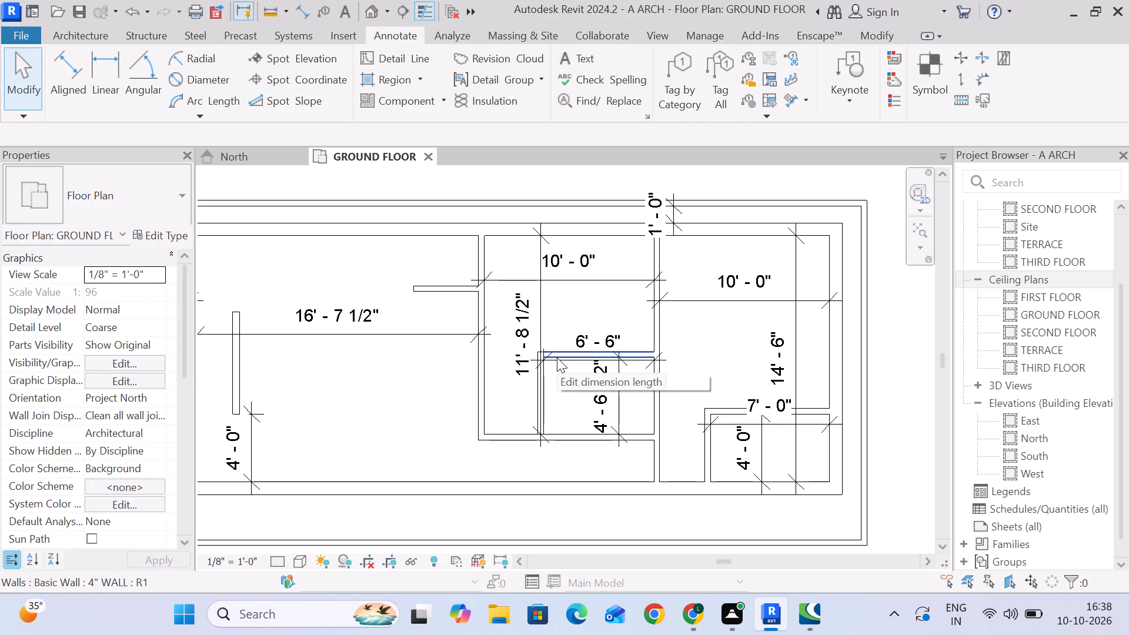
Set the clear north-south depth of the 10'-0" wide room to 11'-7" by moving its south 4" wall.
{"action": "left_click", "coordinate": [557, 357]}
{"action": "left_click", "coordinate": [559, 390]}
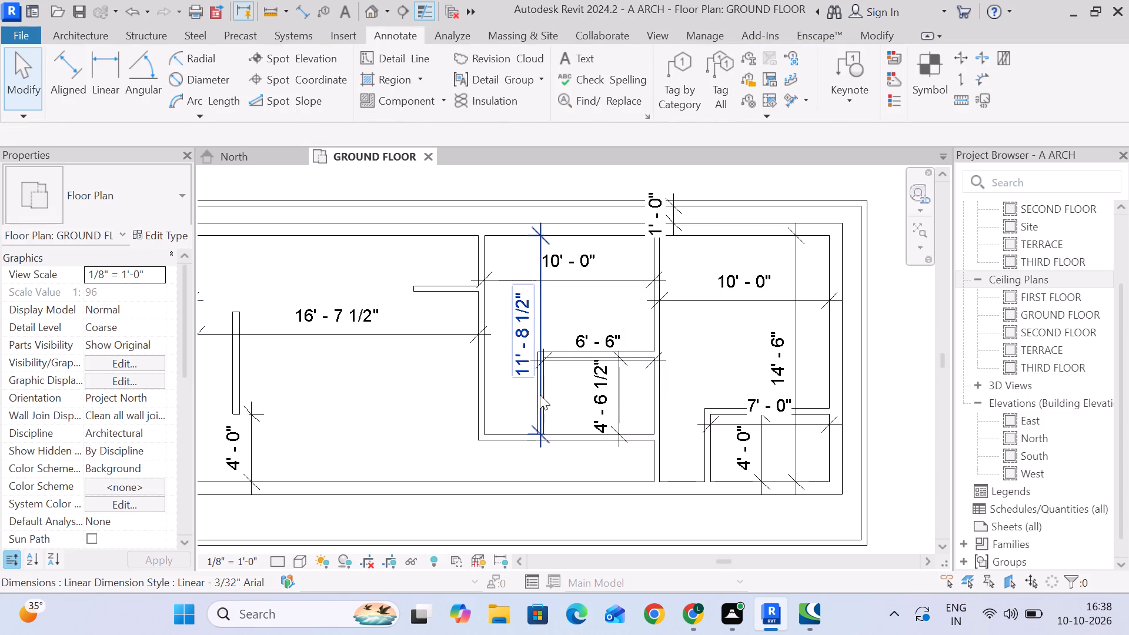
{"action": "left_click", "coordinate": [504, 440]}
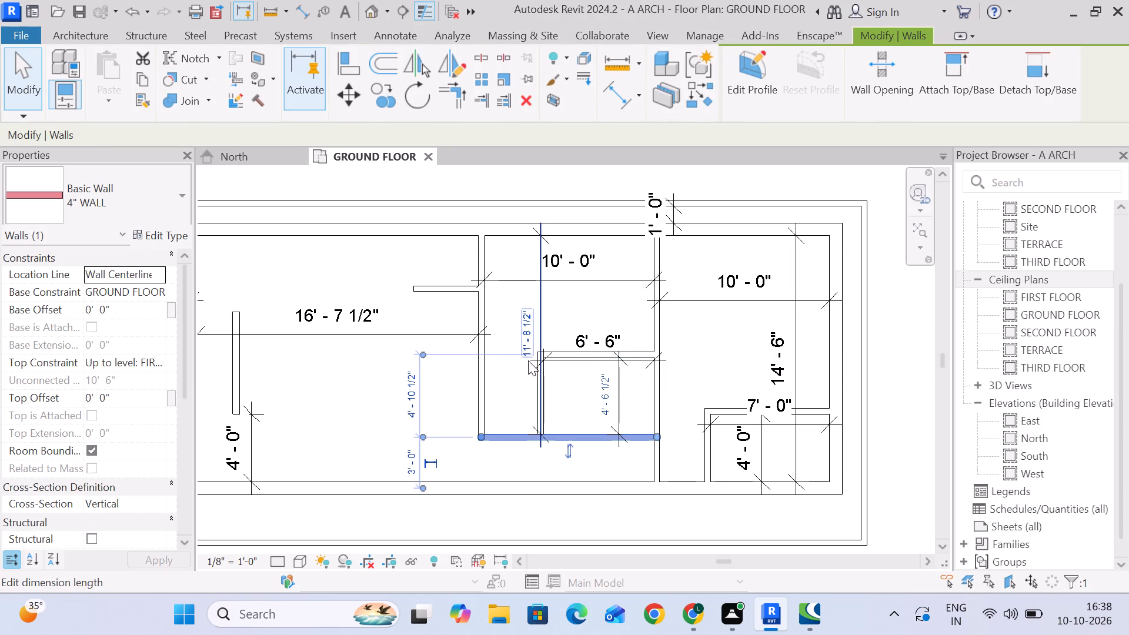
{"action": "left_click", "coordinate": [497, 397]}
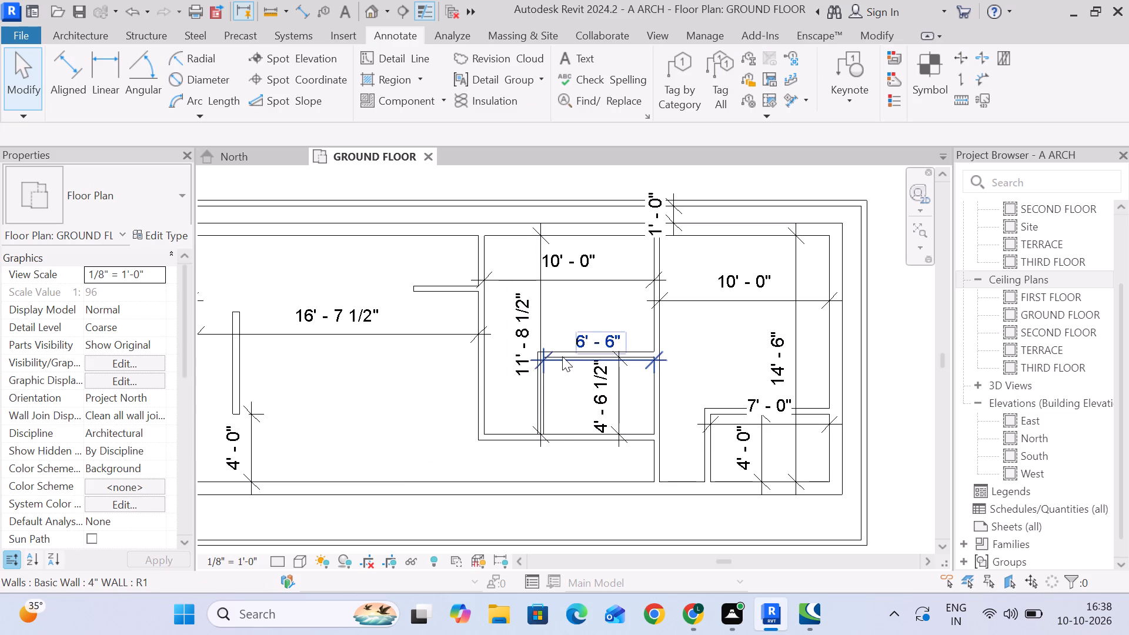
{"action": "left_click", "coordinate": [565, 439]}
{"action": "left_click", "coordinate": [527, 332]}
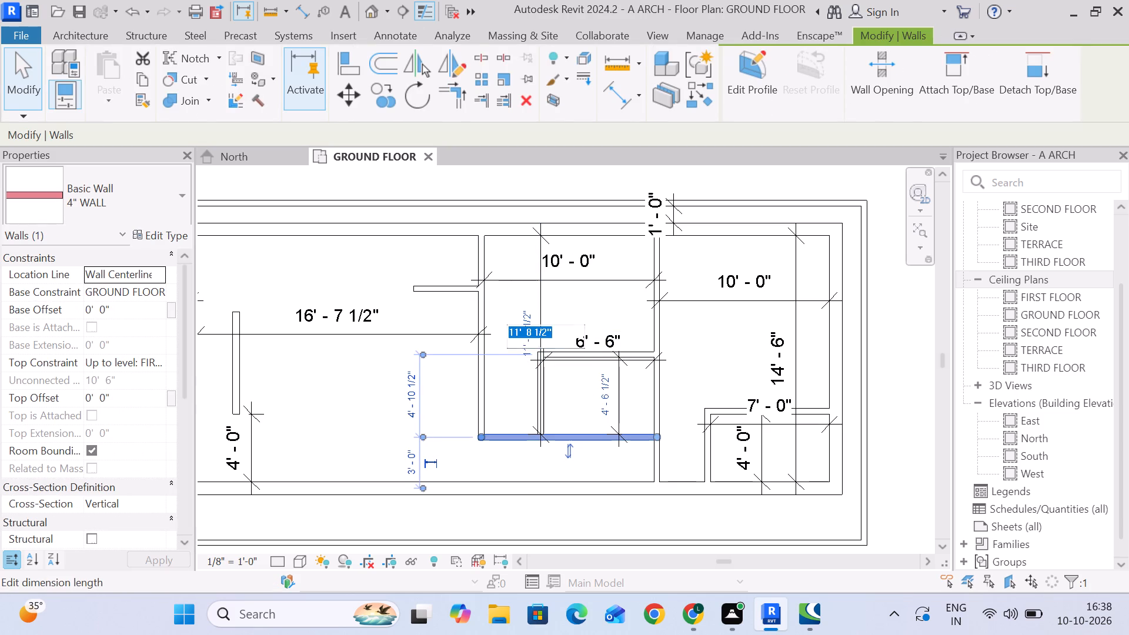
{"action": "type", "text": "11"}
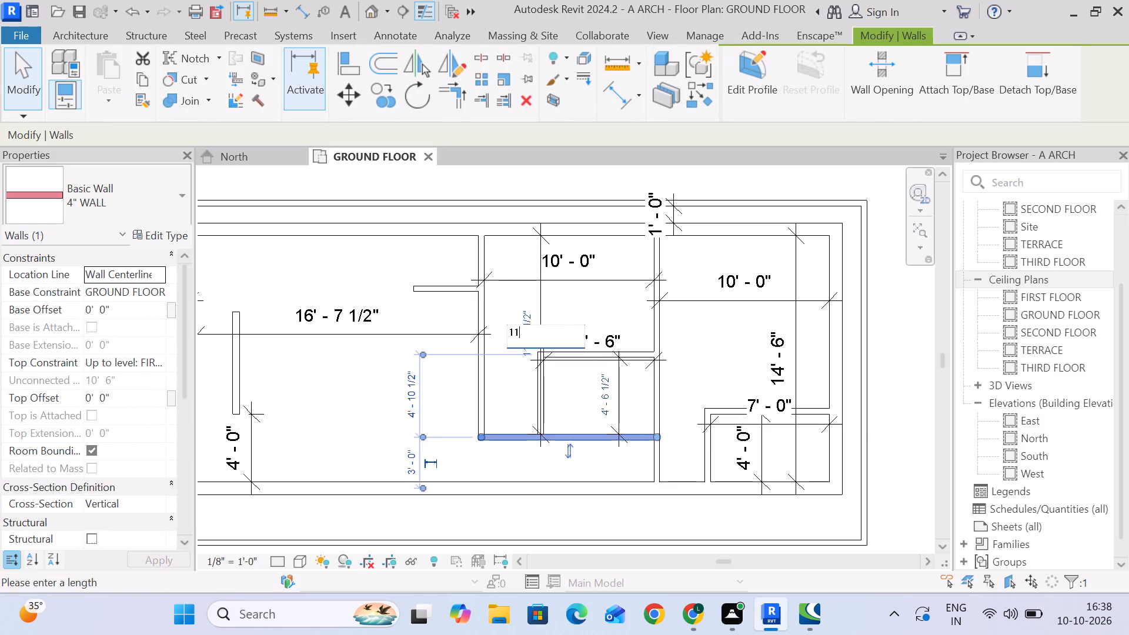
{"action": "type", "text": "'7"}
{"action": "key", "text": "shift+quotedbl"}
{"action": "key", "text": "Return"}
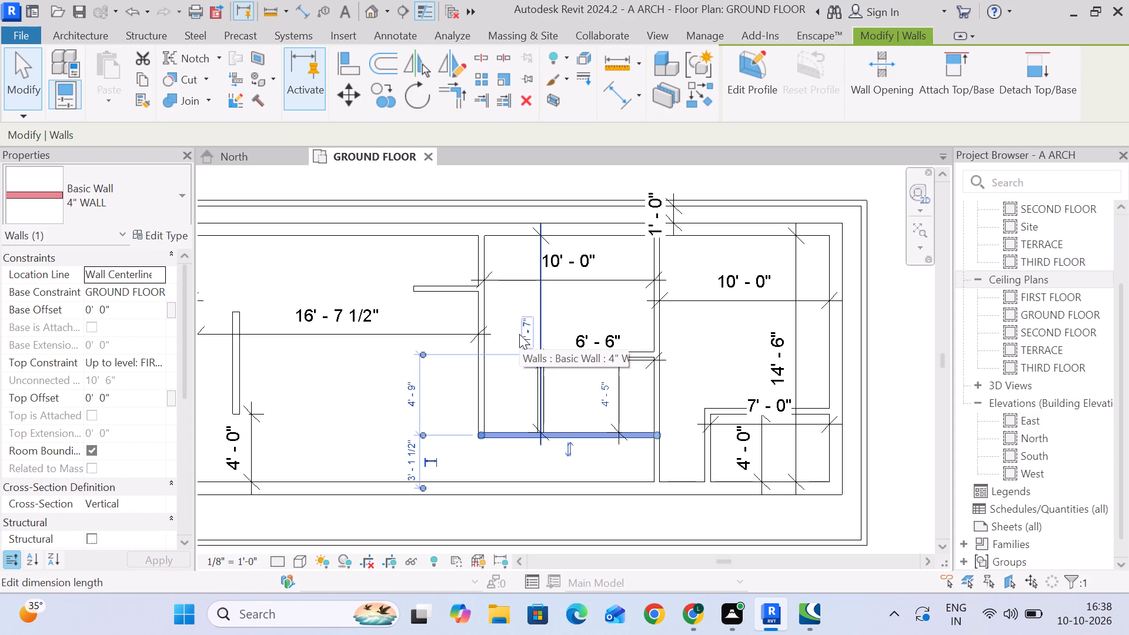
{"action": "left_click", "coordinate": [493, 457]}
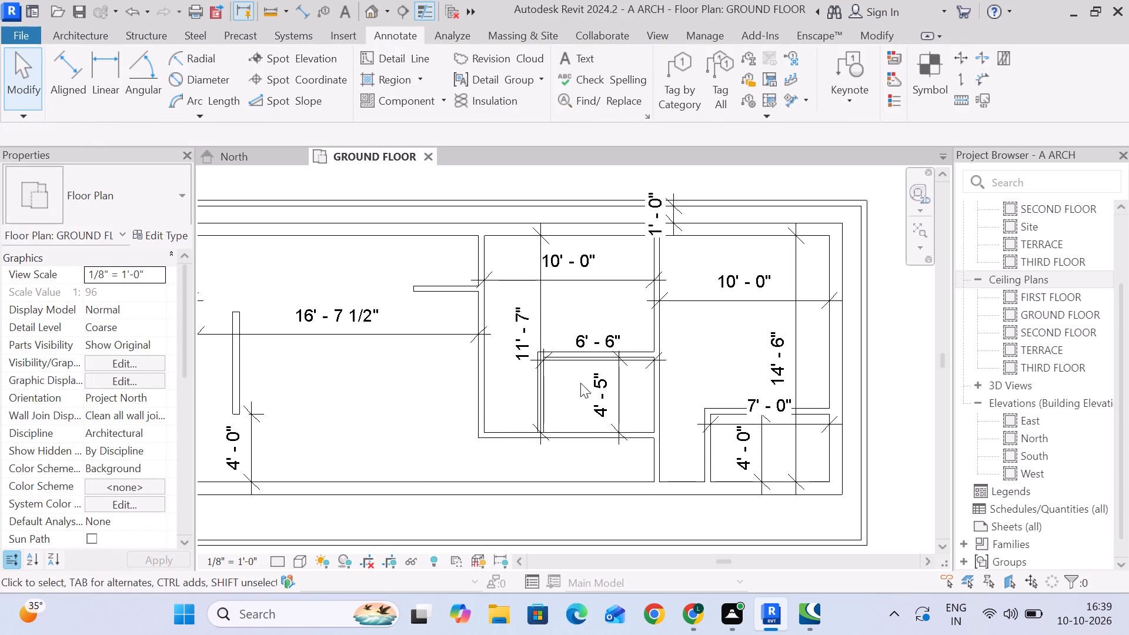
Set the clear depth of the 6'-6" wide enclosure to 4'-0" by moving its north 4" wall.
{"action": "left_click", "coordinate": [579, 357]}
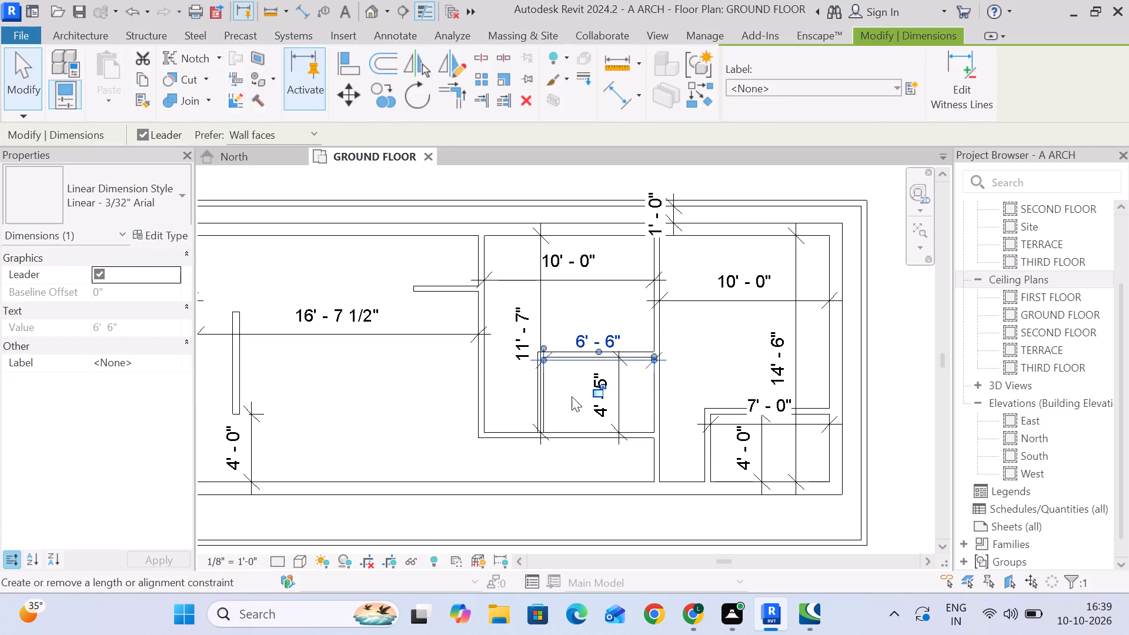
{"action": "left_click", "coordinate": [572, 396]}
{"action": "left_click", "coordinate": [563, 352]}
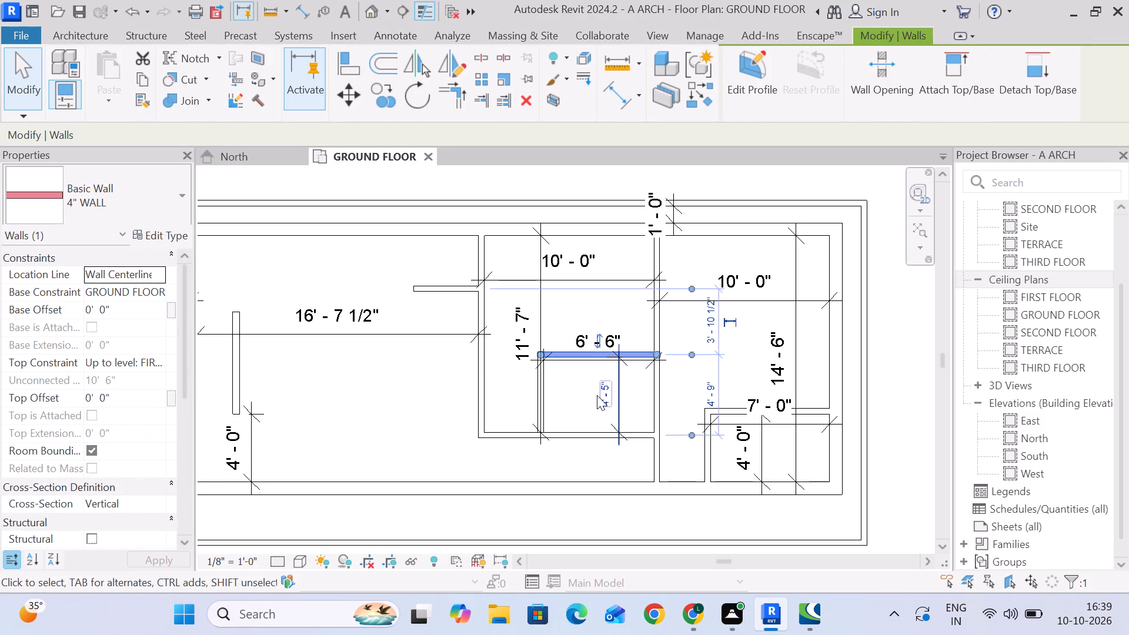
{"action": "left_click", "coordinate": [601, 397]}
{"action": "key", "text": "4"}
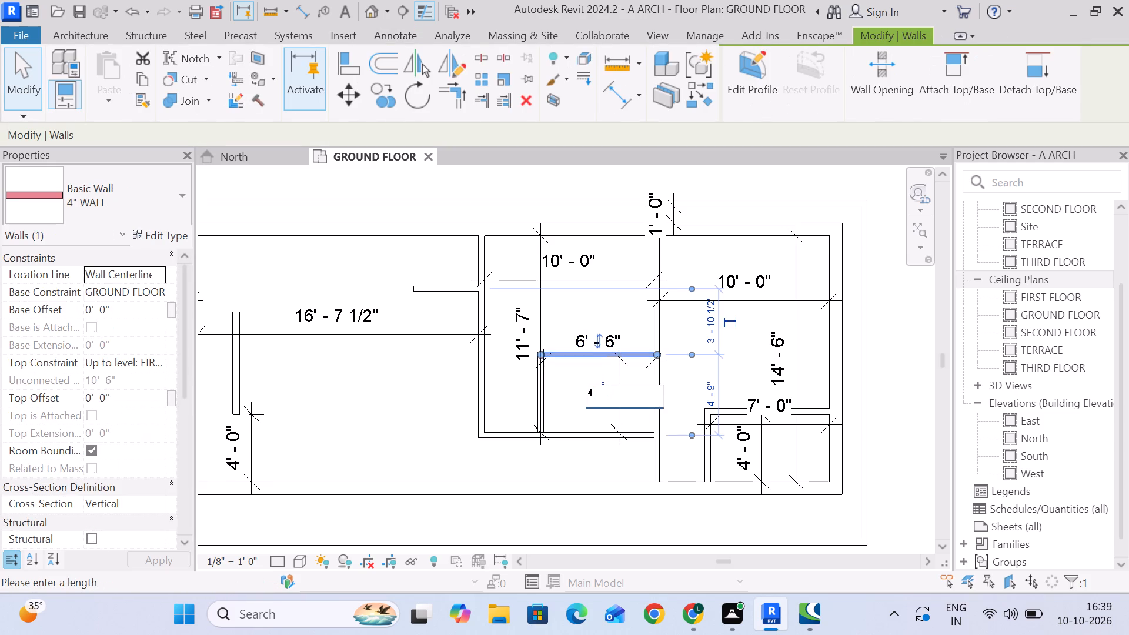
{"action": "key", "text": "Return"}
{"action": "left_click", "coordinate": [564, 410]}
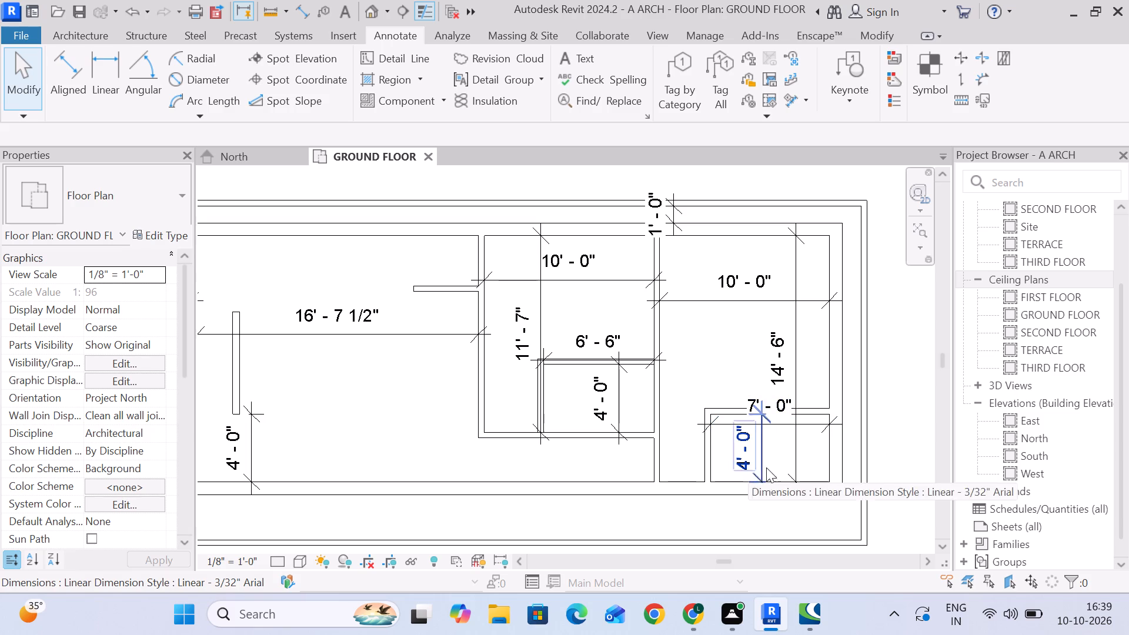
{"action": "left_click", "coordinate": [782, 444]}
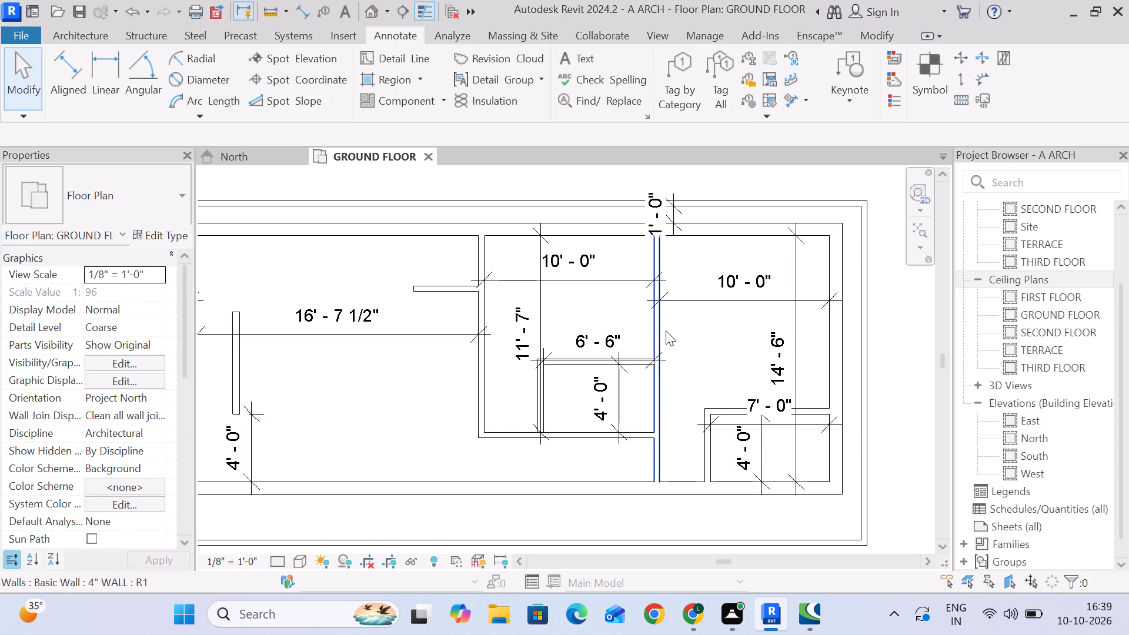
Inspect the east end of the 6'-6" enclosure's north wall, then review the room dimensions across the whole floor plan.
{"action": "scroll", "coordinate": [639, 372], "scroll_direction": "up", "scroll_amount": 7}
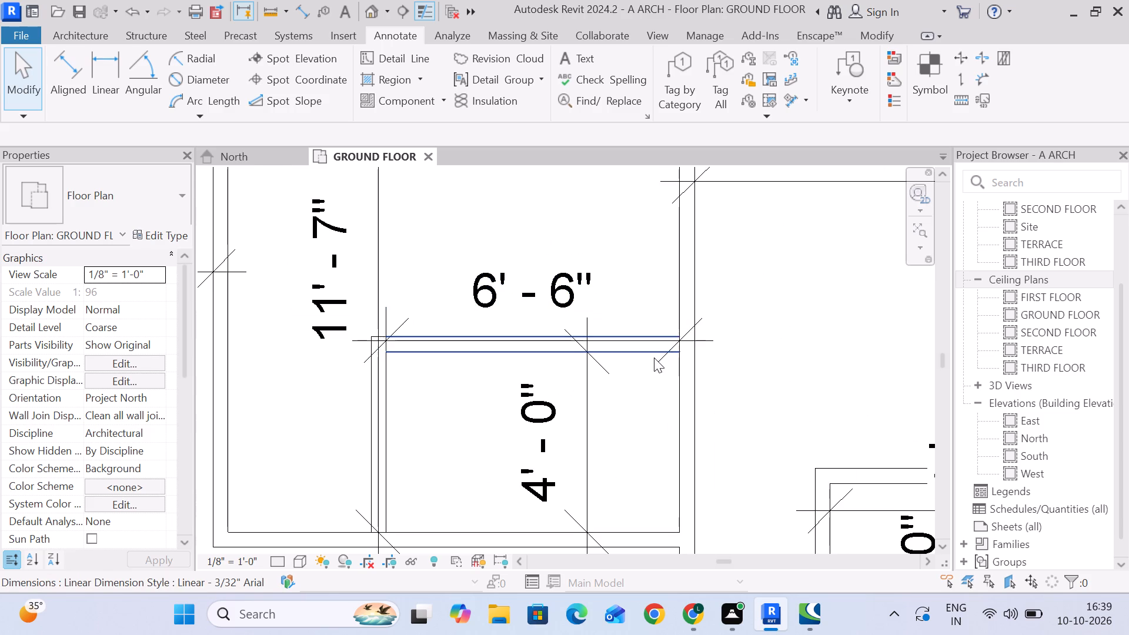
{"action": "left_click", "coordinate": [642, 356]}
{"action": "scroll", "coordinate": [689, 349], "scroll_direction": "up", "scroll_amount": 4}
{"action": "left_click", "coordinate": [727, 386]}
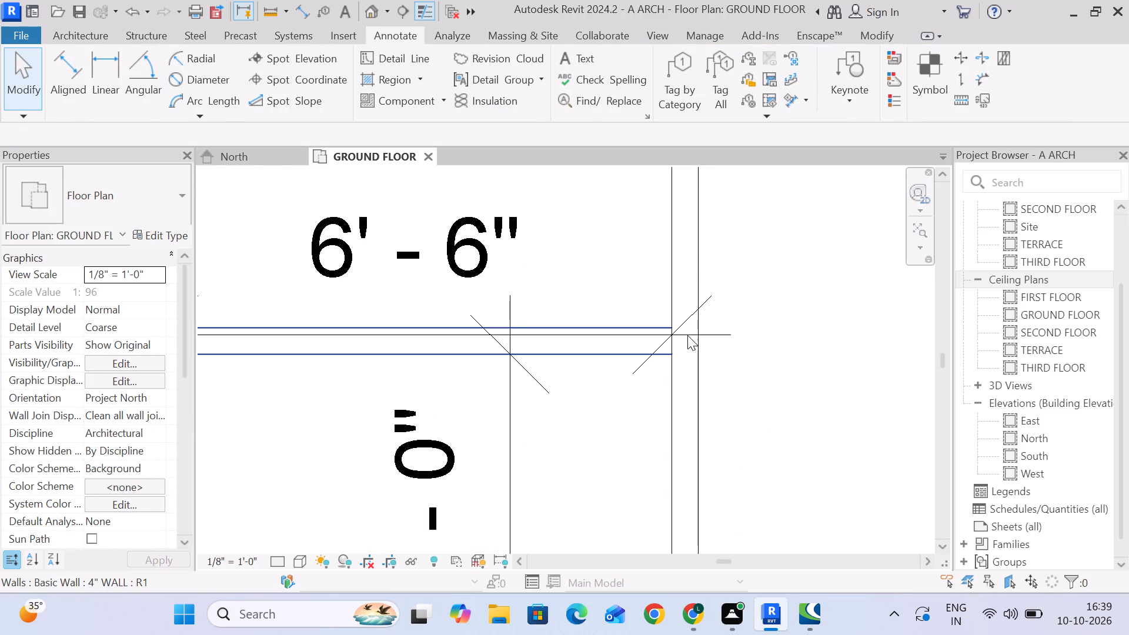
{"action": "left_click", "coordinate": [758, 347]}
{"action": "scroll", "coordinate": [769, 356], "scroll_direction": "down", "scroll_amount": 7}
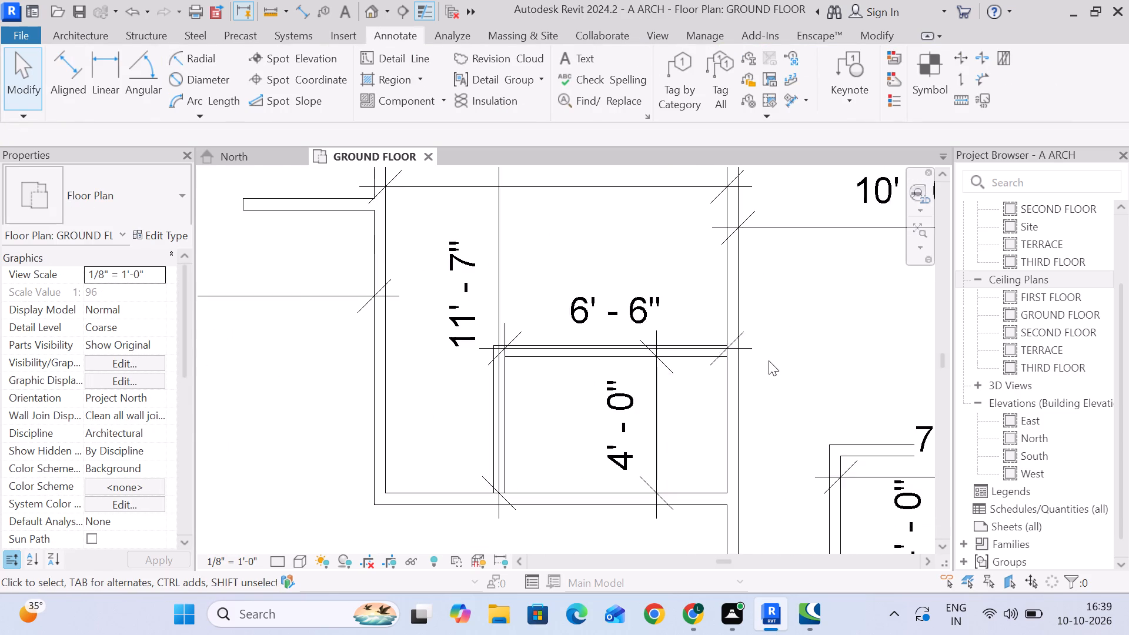
{"action": "scroll", "coordinate": [769, 360], "scroll_direction": "down", "scroll_amount": 4}
{"action": "middle_click_drag", "start_coordinate": [799, 332], "coordinate": [767, 320]}
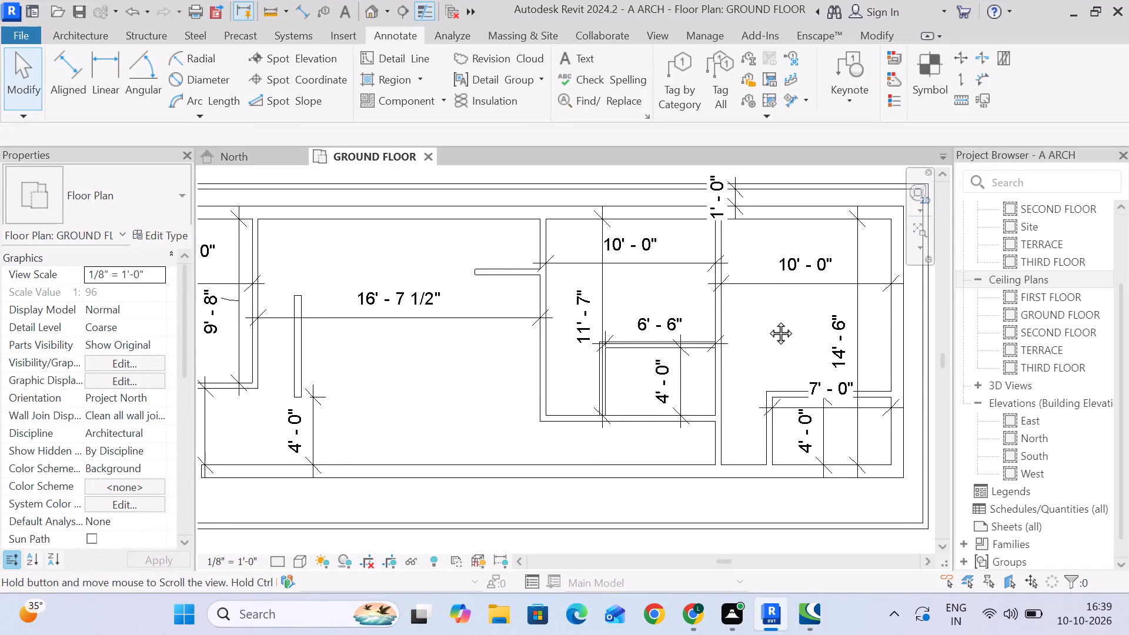
{"action": "middle_click_drag", "start_coordinate": [767, 320], "coordinate": [767, 319]}
{"action": "scroll", "coordinate": [775, 319], "scroll_direction": "down", "scroll_amount": 2}
{"action": "middle_click_drag", "start_coordinate": [775, 323], "coordinate": [790, 311]}
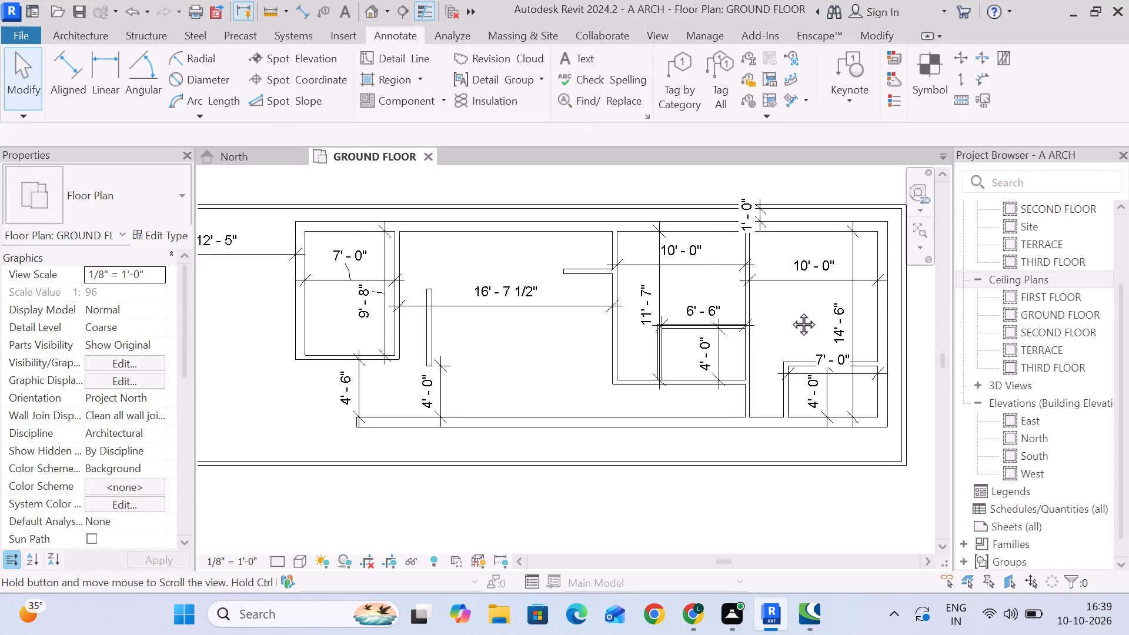
{"action": "middle_click_drag", "start_coordinate": [790, 311], "coordinate": [792, 311]}
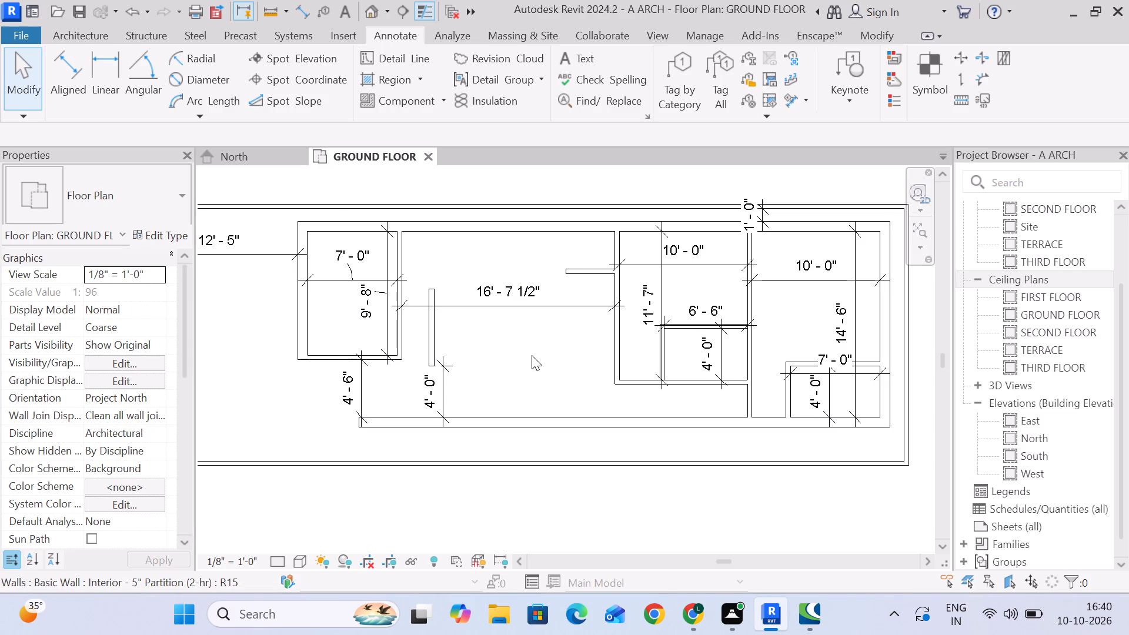
{"action": "scroll", "coordinate": [500, 352], "scroll_direction": "down", "scroll_amount": 1}
{"action": "middle_click_drag", "start_coordinate": [523, 357], "coordinate": [500, 371]}
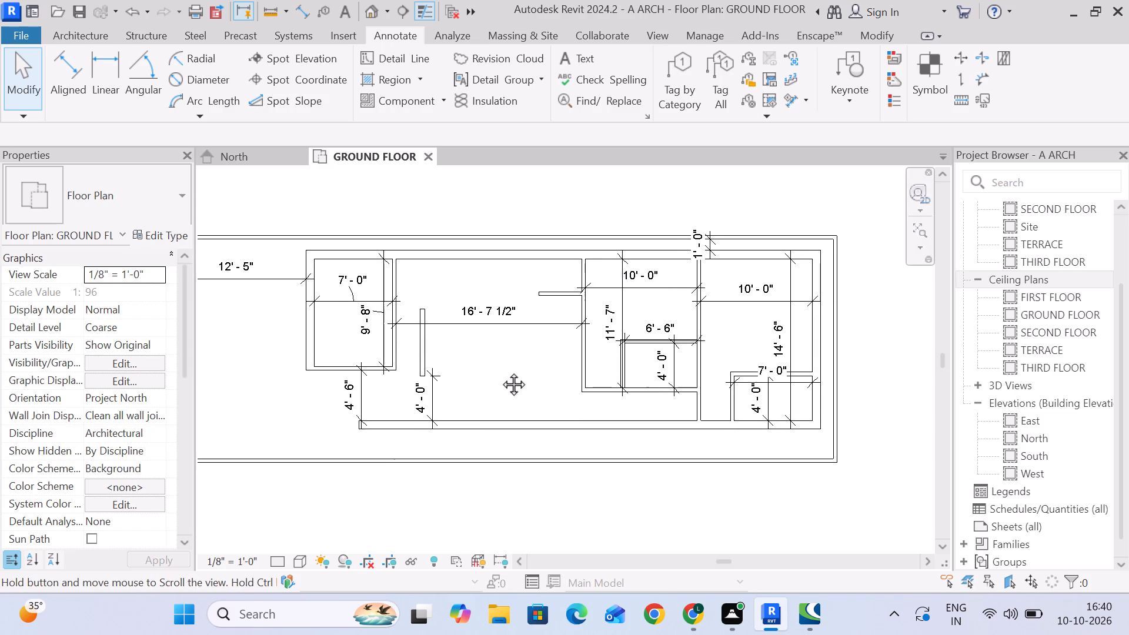
{"action": "middle_click_drag", "start_coordinate": [500, 371], "coordinate": [491, 376]}
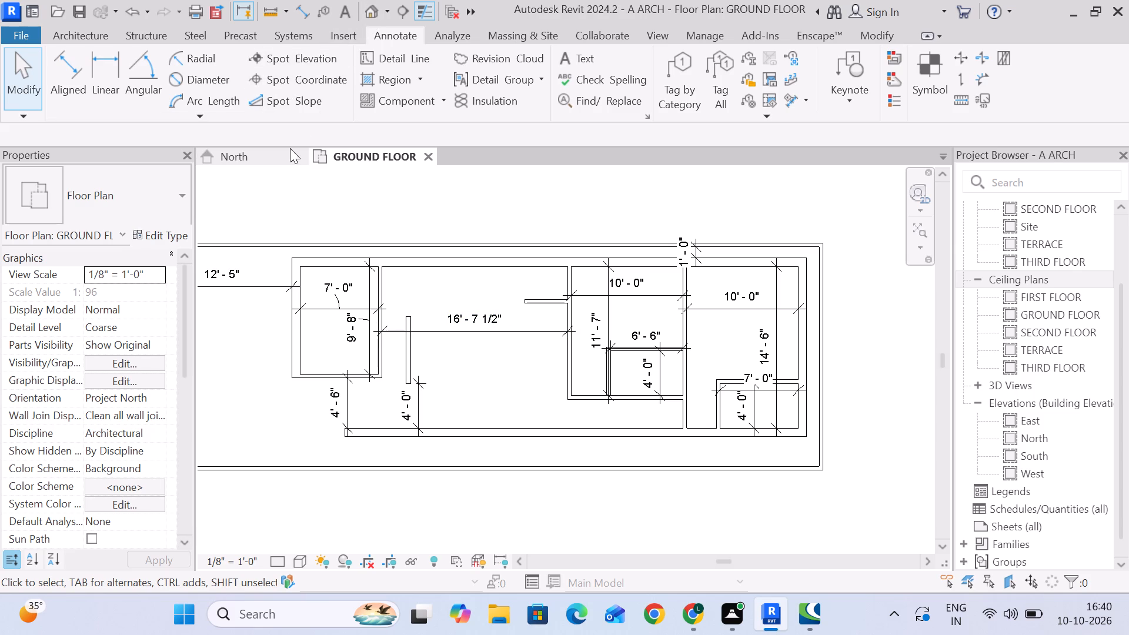
Close the North elevation view.
{"action": "left_click", "coordinate": [303, 157]}
Open the default 3D view of the model and display it in the Shaded visual style.
{"action": "left_click", "coordinate": [370, 8]}
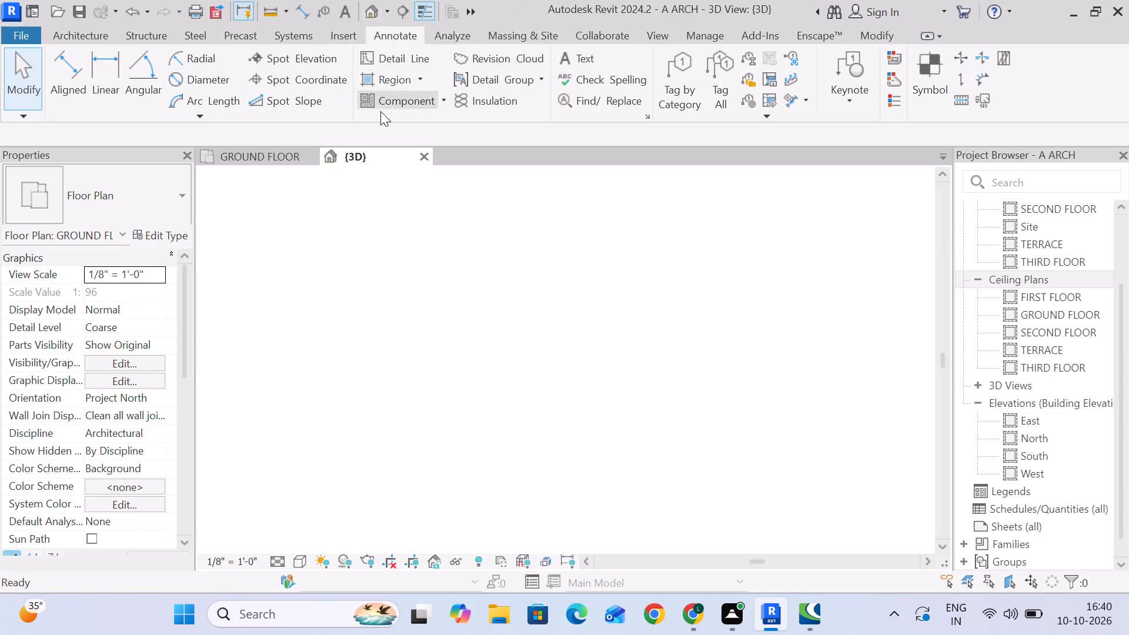
{"action": "scroll", "coordinate": [562, 401], "scroll_direction": "up", "scroll_amount": 12}
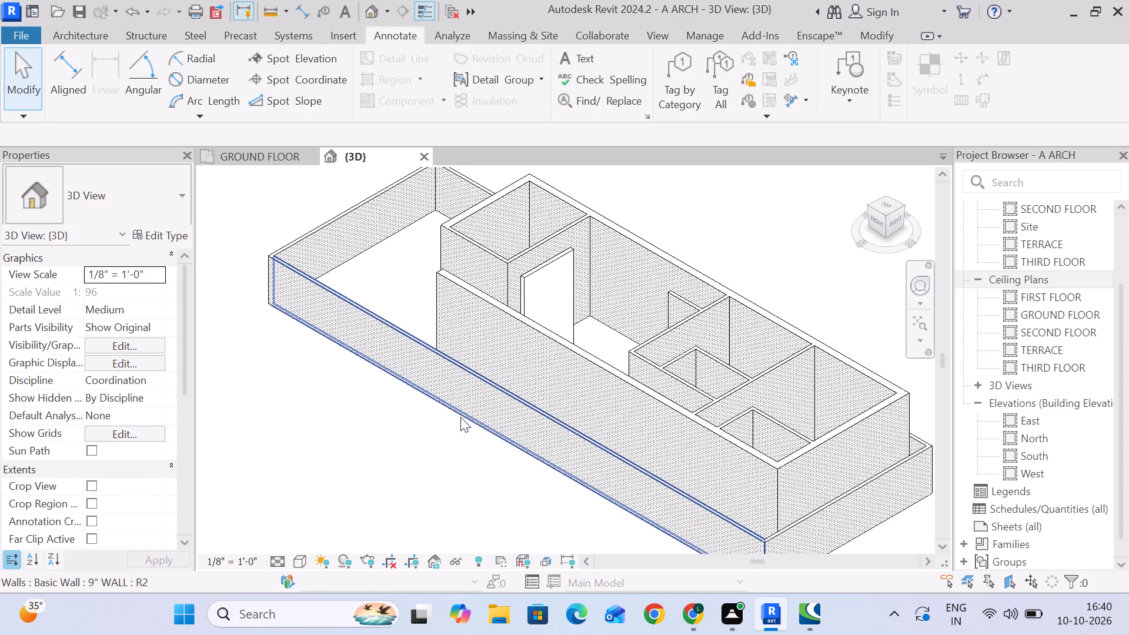
{"action": "left_click", "coordinate": [295, 553]}
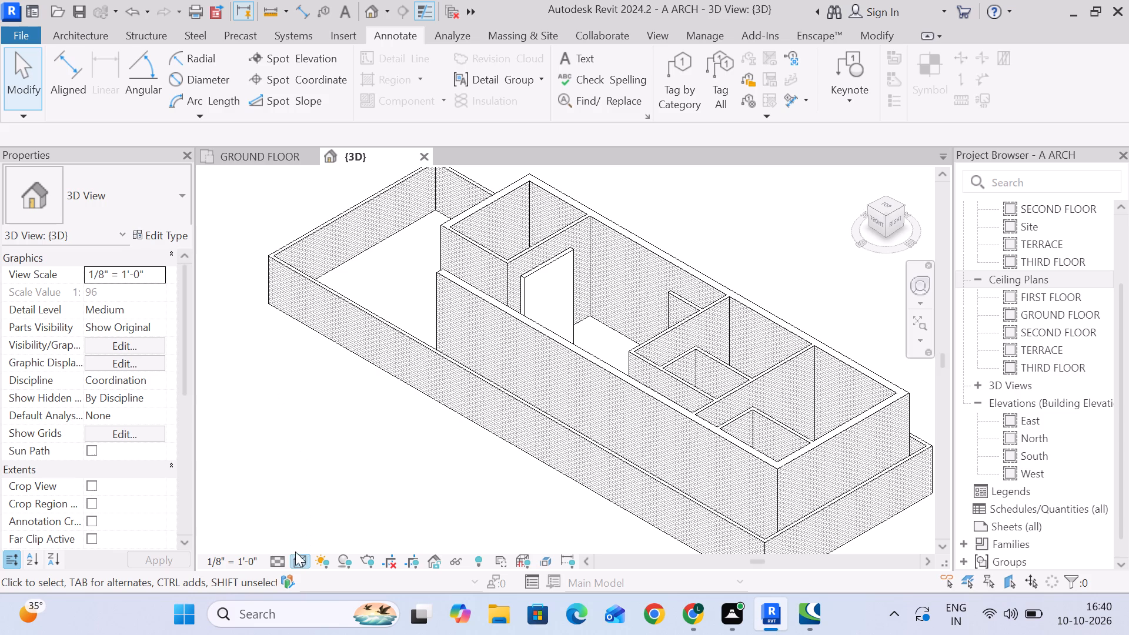
{"action": "left_click", "coordinate": [298, 562]}
{"action": "left_click", "coordinate": [325, 491]}
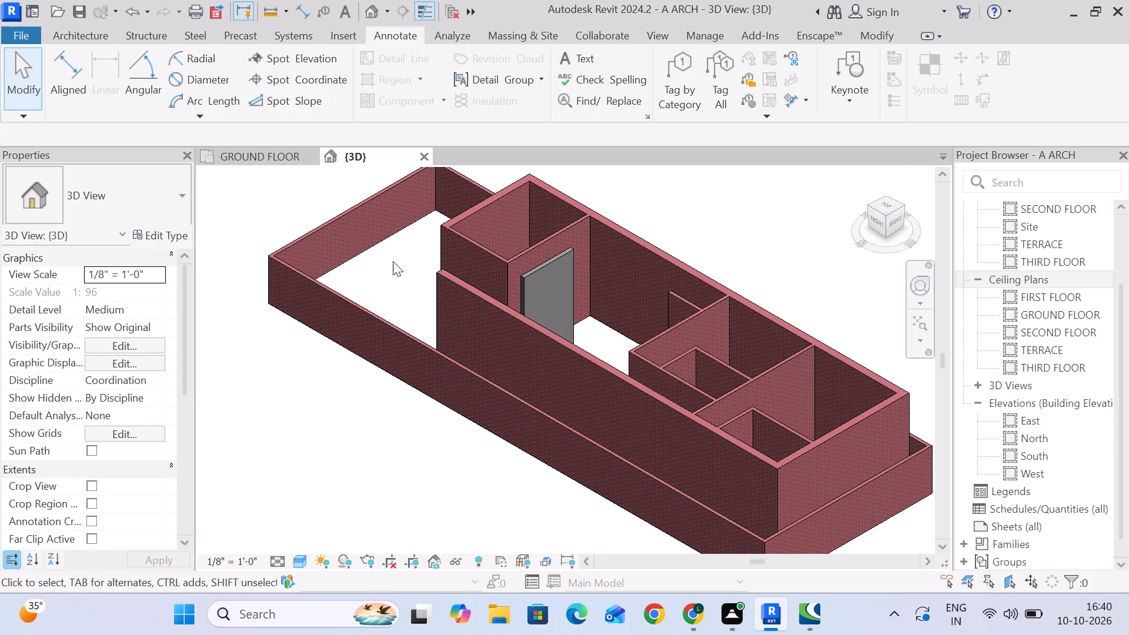
Examine the walls and interior rooms in 3D from several sides and from above.
{"action": "scroll", "coordinate": [450, 332], "scroll_direction": "down", "scroll_amount": 3}
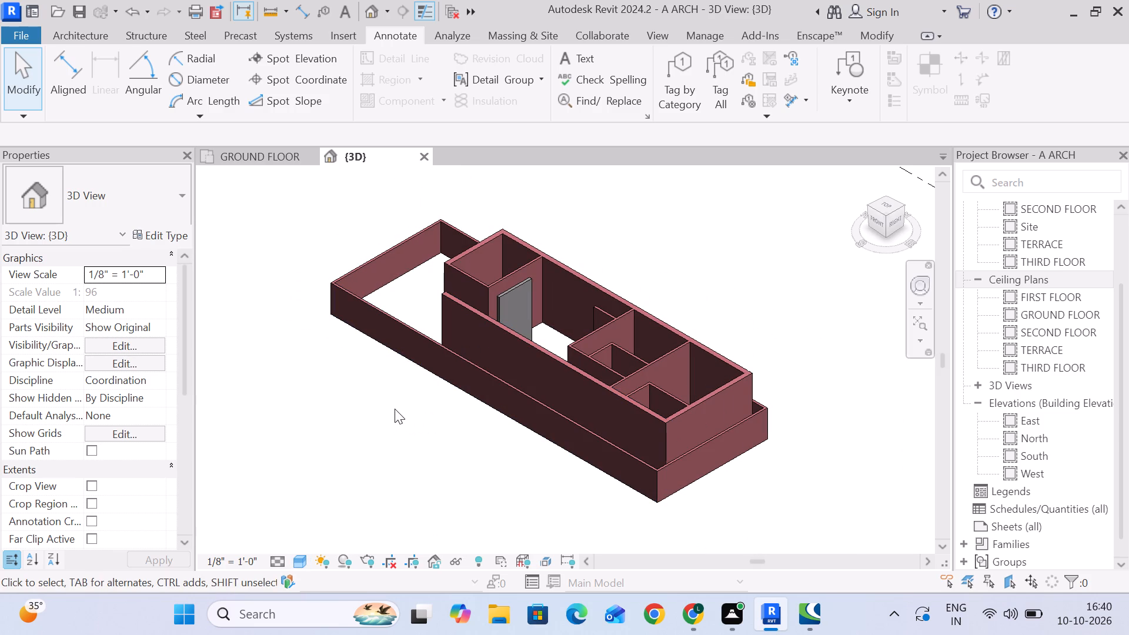
{"action": "middle_click_drag", "start_coordinate": [395, 405], "coordinate": [348, 465], "text": "shift"}
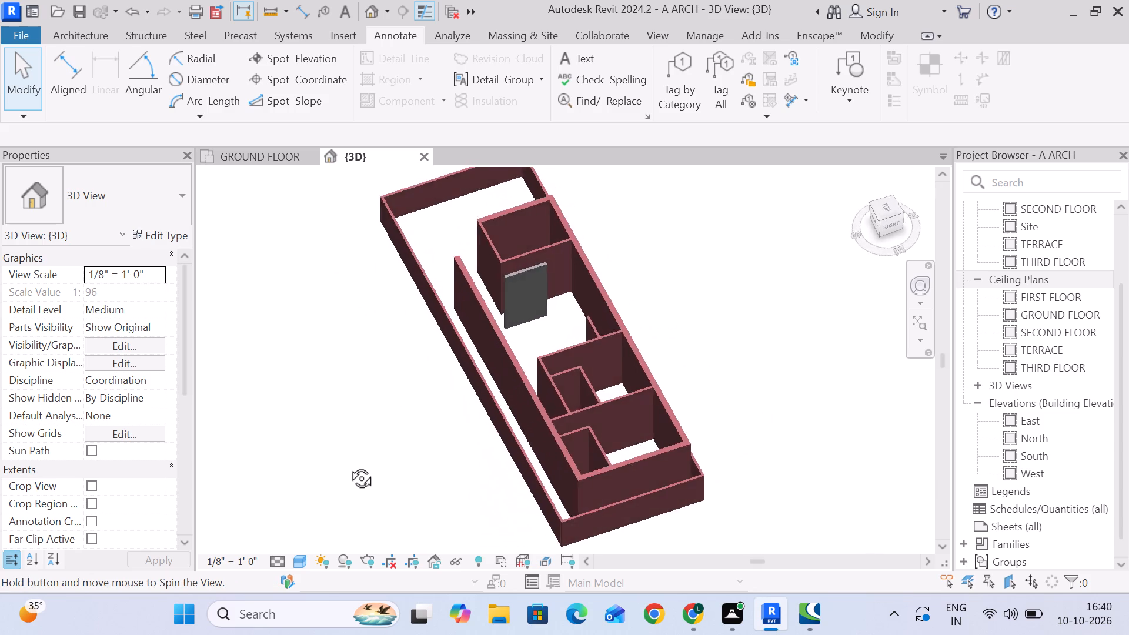
{"action": "middle_click_drag", "start_coordinate": [348, 465], "coordinate": [305, 480], "text": "shift"}
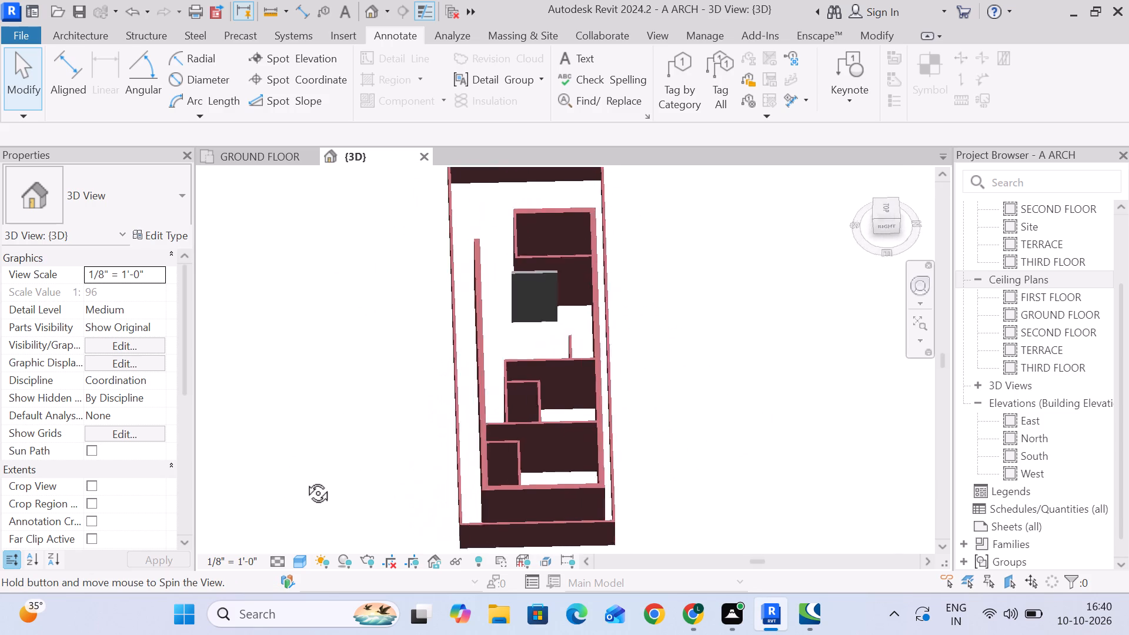
{"action": "middle_click_drag", "start_coordinate": [305, 480], "coordinate": [696, 341], "text": "shift"}
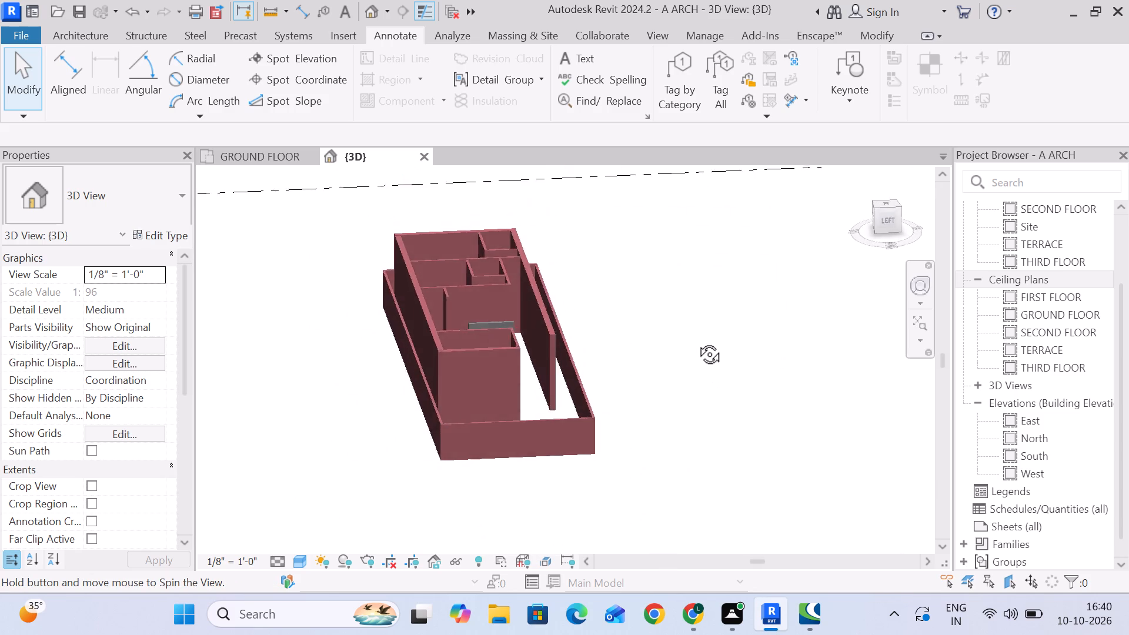
{"action": "middle_click_drag", "start_coordinate": [696, 341], "coordinate": [277, 446], "text": "shift"}
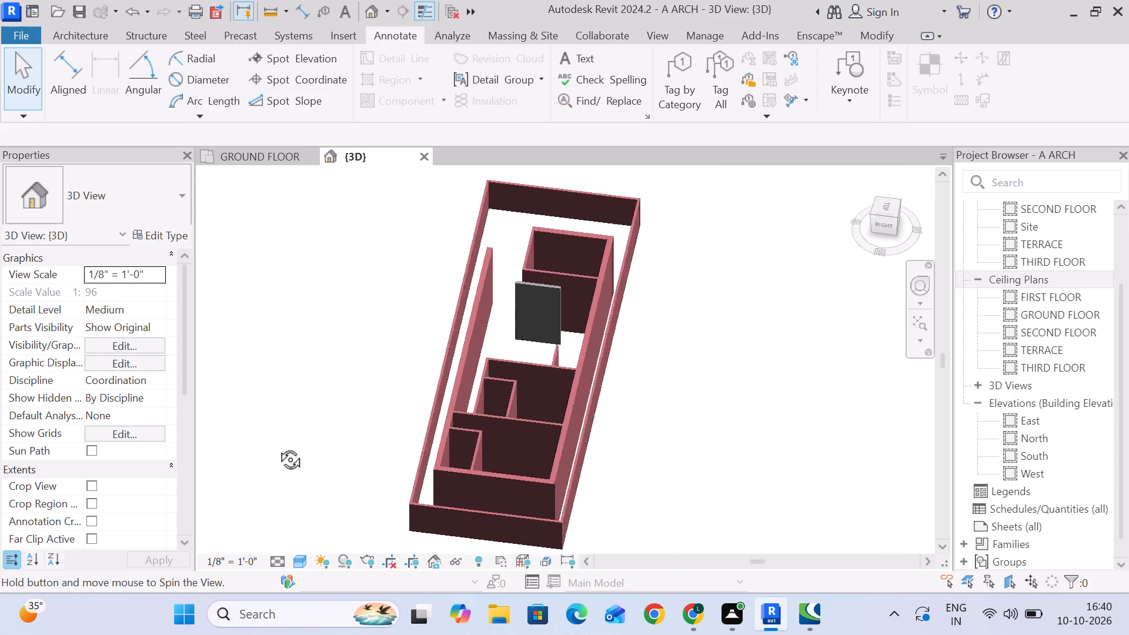
{"action": "scroll", "coordinate": [670, 349], "scroll_direction": "down", "scroll_amount": 6}
{"action": "scroll", "coordinate": [664, 337], "scroll_direction": "up", "scroll_amount": 7}
{"action": "scroll", "coordinate": [603, 355], "scroll_direction": "up", "scroll_amount": 1}
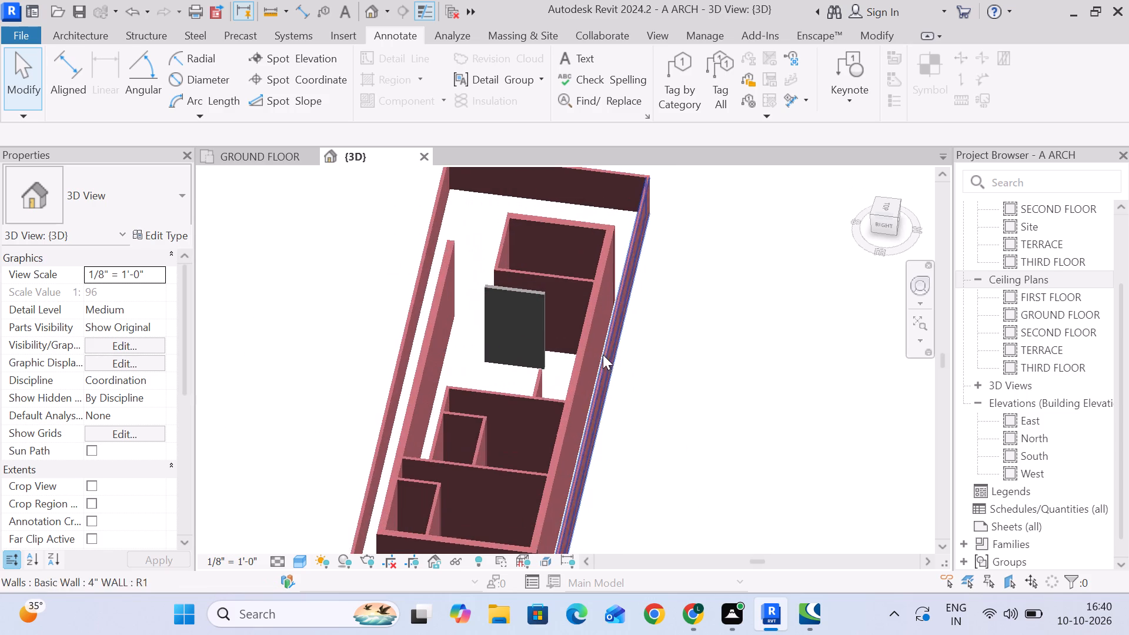
{"action": "scroll", "coordinate": [651, 358], "scroll_direction": "down", "scroll_amount": 4}
{"action": "middle_click_drag", "start_coordinate": [671, 377], "coordinate": [689, 410], "text": "shift"}
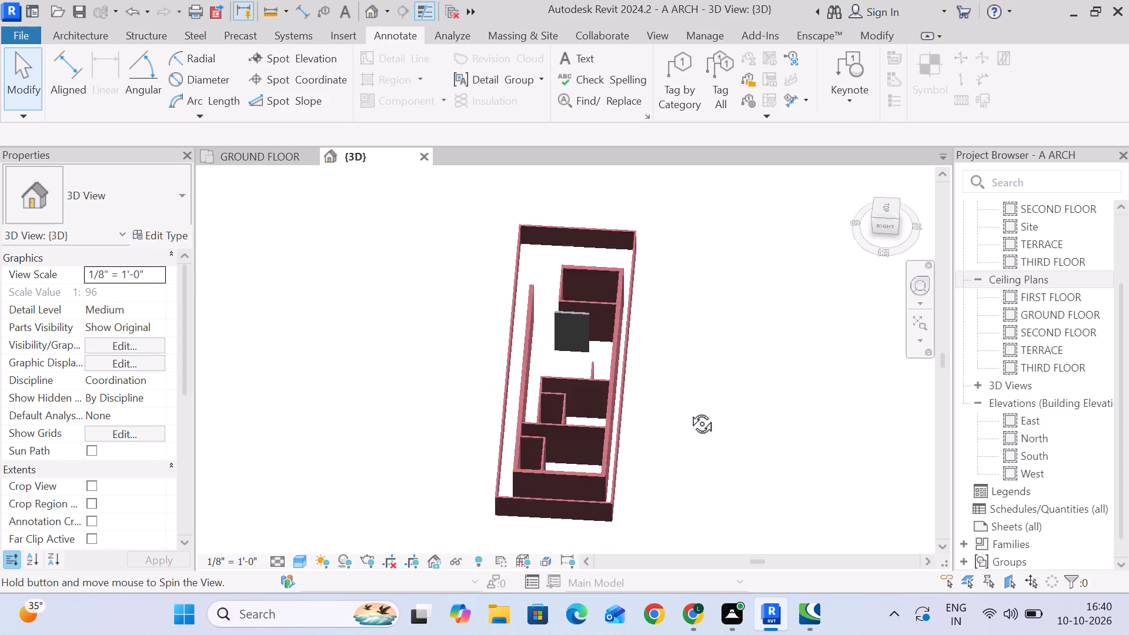
{"action": "middle_click_drag", "start_coordinate": [689, 410], "coordinate": [843, 497], "text": "shift"}
{"action": "scroll", "coordinate": [641, 480], "scroll_direction": "up", "scroll_amount": 1}
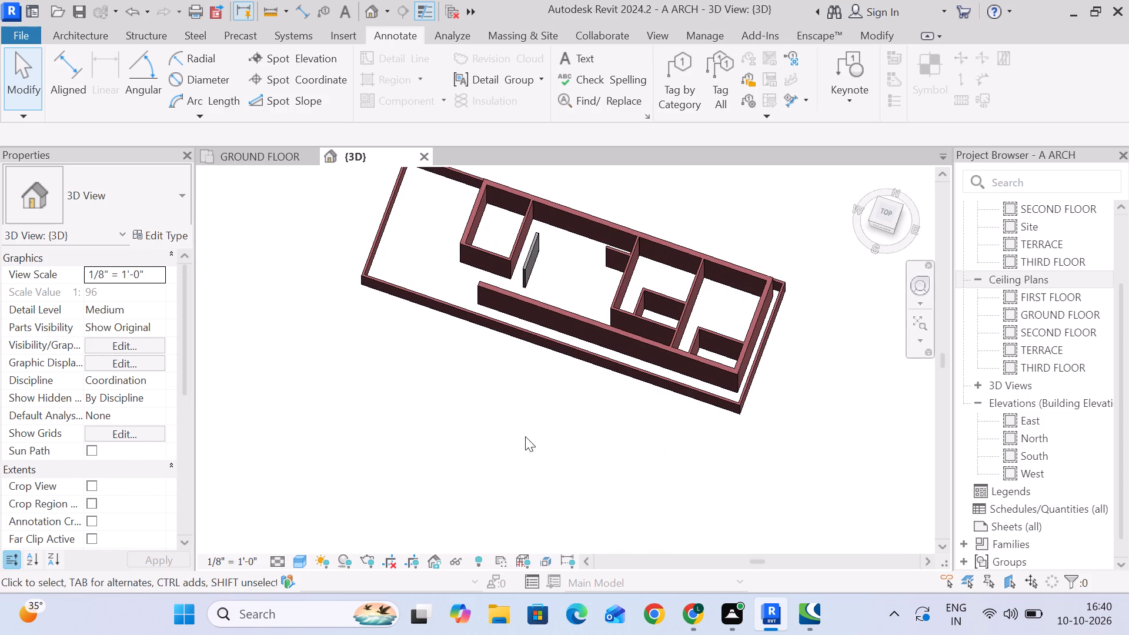
{"action": "middle_click_drag", "start_coordinate": [517, 407], "coordinate": [519, 460], "text": "shift"}
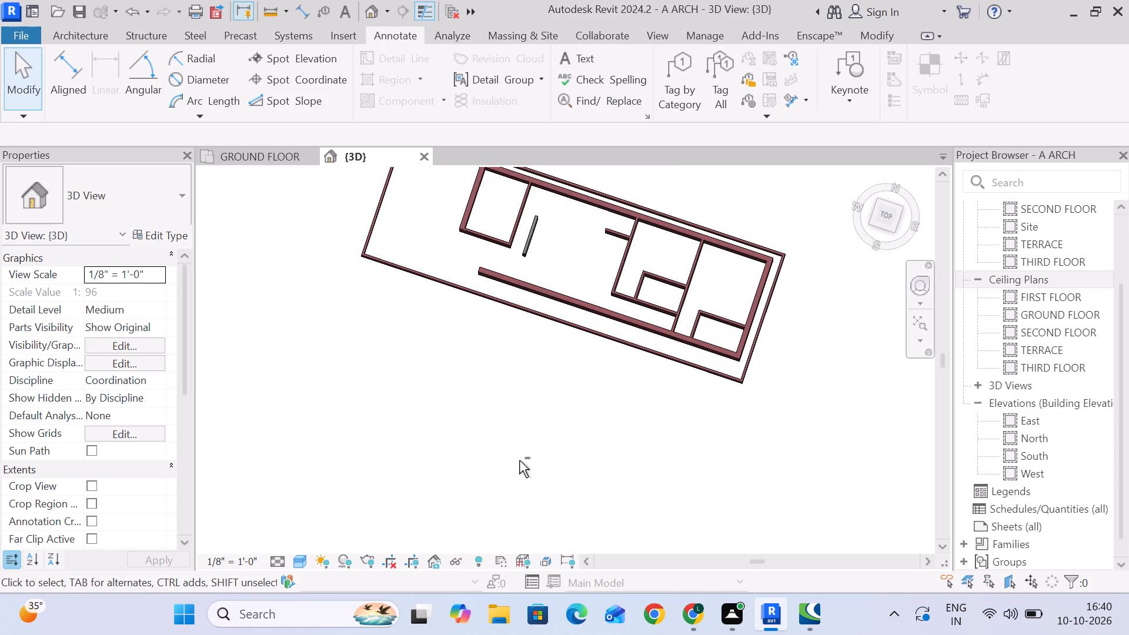
{"action": "scroll", "coordinate": [562, 302], "scroll_direction": "up", "scroll_amount": 3}
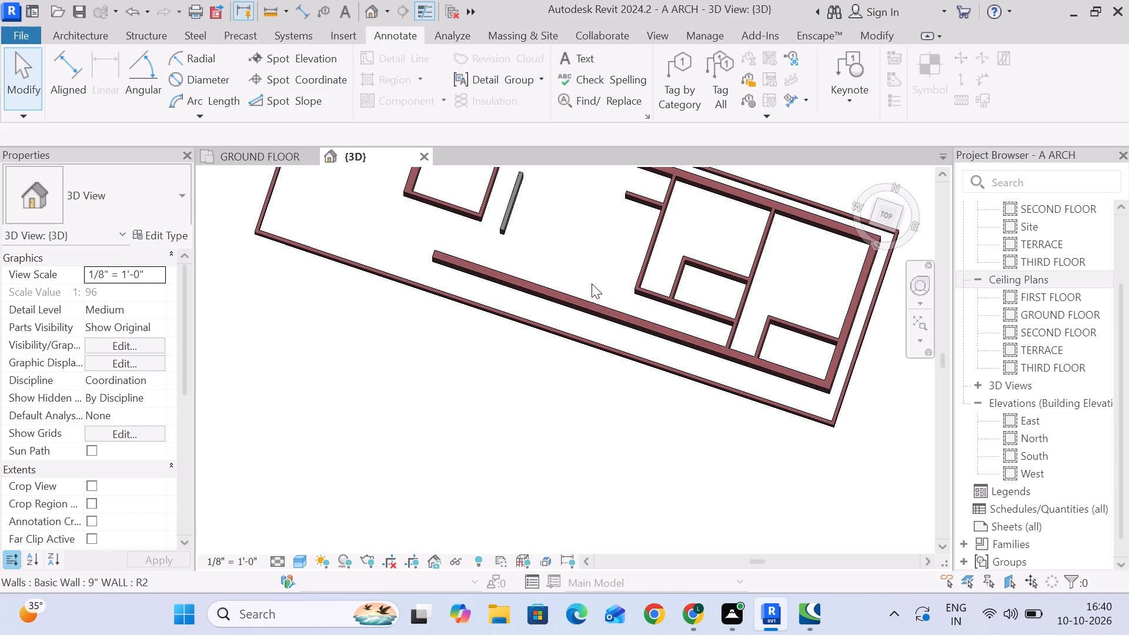
Examine the enclosure's long south 9" wall in the 3D view and again in the GROUND FLOOR plan.
{"action": "scroll", "coordinate": [605, 242], "scroll_direction": "down", "scroll_amount": 1}
{"action": "middle_click_drag", "start_coordinate": [596, 236], "coordinate": [569, 339]}
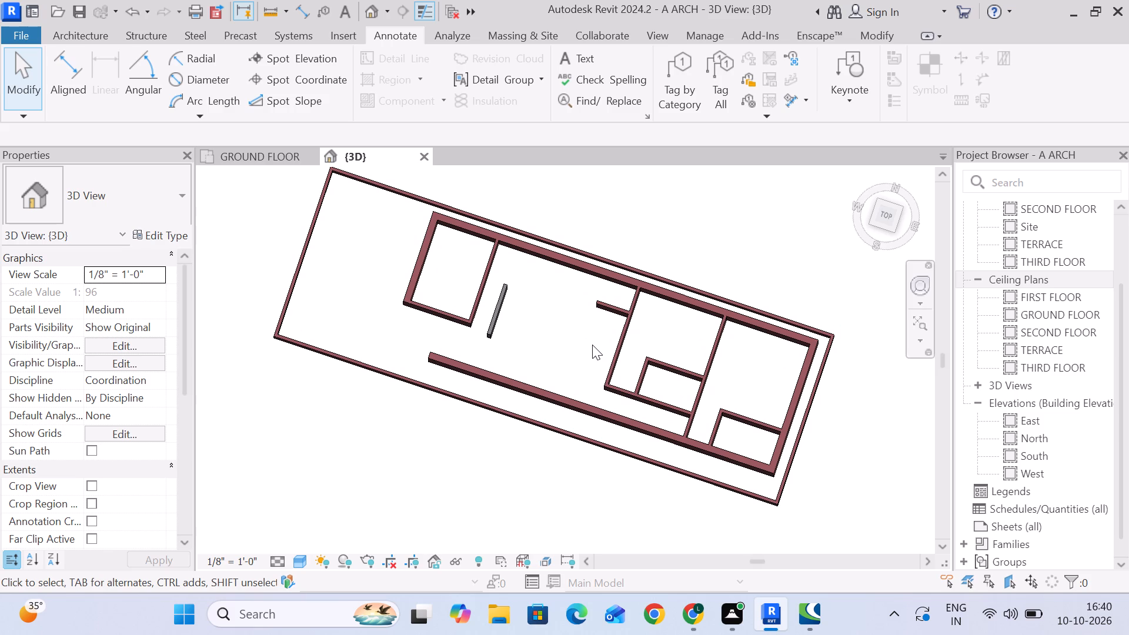
{"action": "left_click", "coordinate": [533, 384]}
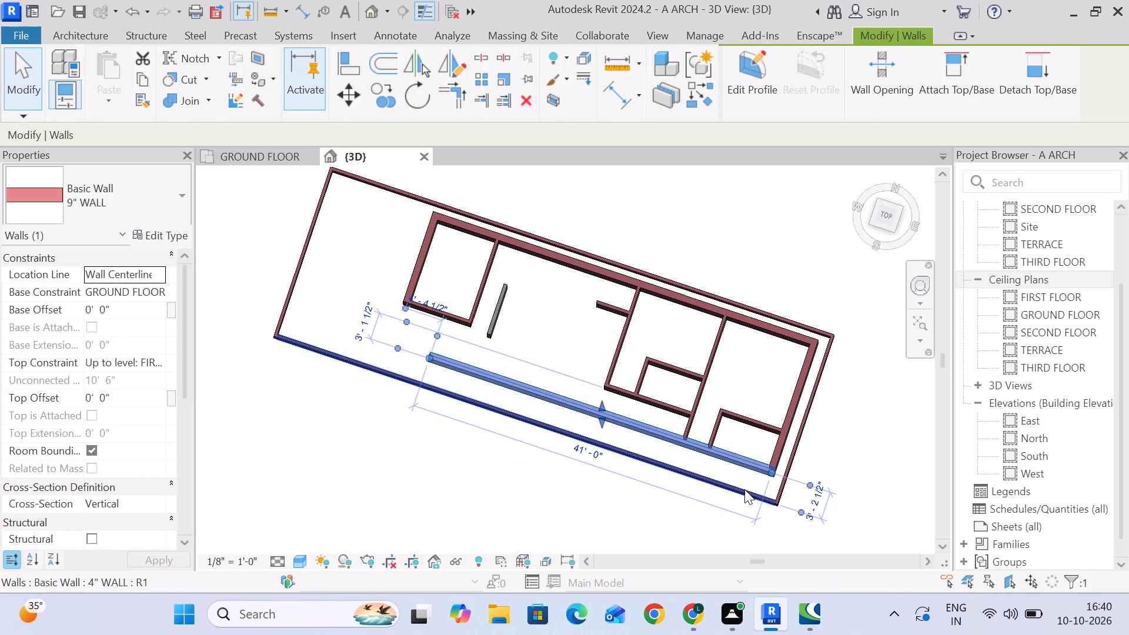
{"action": "left_click", "coordinate": [555, 329]}
{"action": "left_click", "coordinate": [271, 161]}
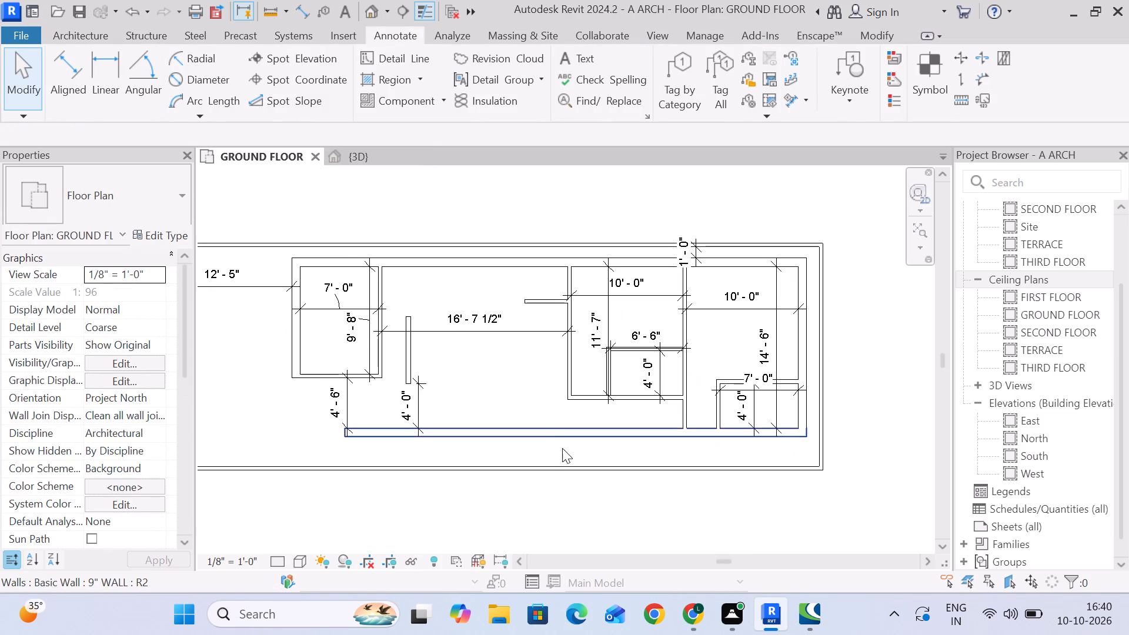
{"action": "left_click", "coordinate": [560, 443]}
{"action": "scroll", "coordinate": [844, 467], "scroll_direction": "up", "scroll_amount": 5}
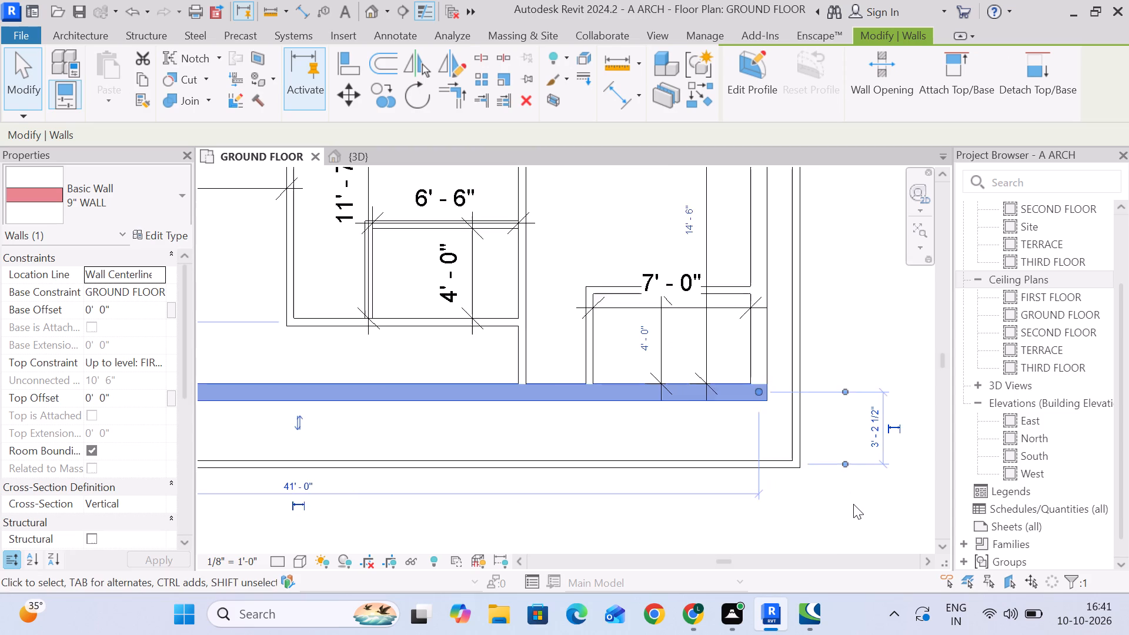
{"action": "scroll", "coordinate": [853, 504], "scroll_direction": "down", "scroll_amount": 3}
{"action": "scroll", "coordinate": [796, 510], "scroll_direction": "down", "scroll_amount": 2}
Add an aligned dimension between the south perimeter wall's inner face and the outer face of the enclosure's south wall.
{"action": "left_click", "coordinate": [390, 40]}
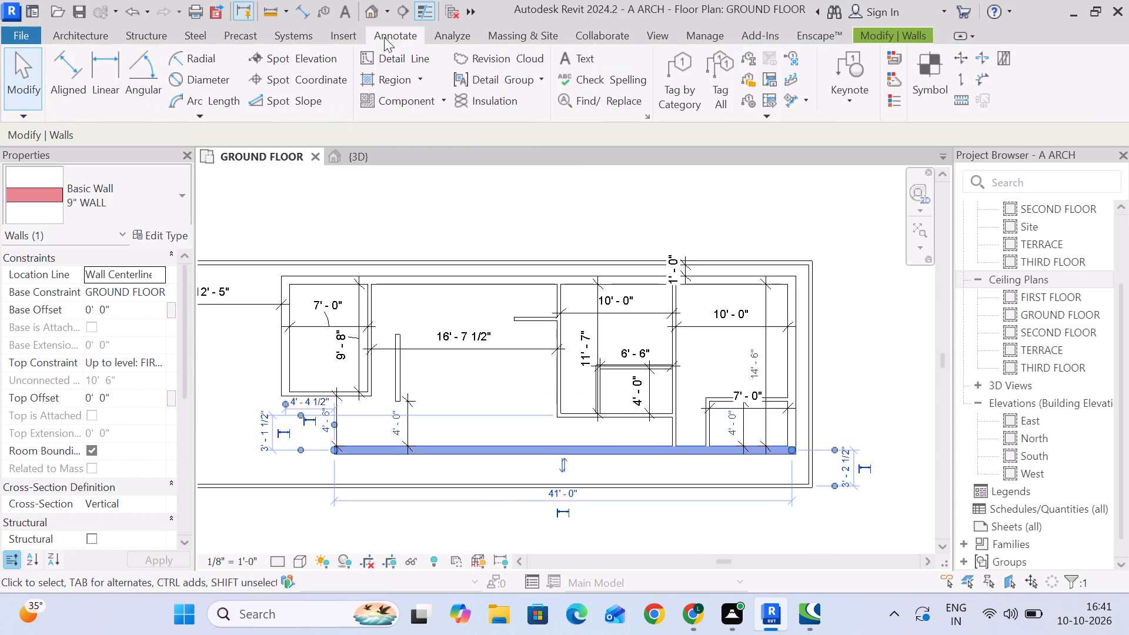
{"action": "left_click", "coordinate": [71, 62]}
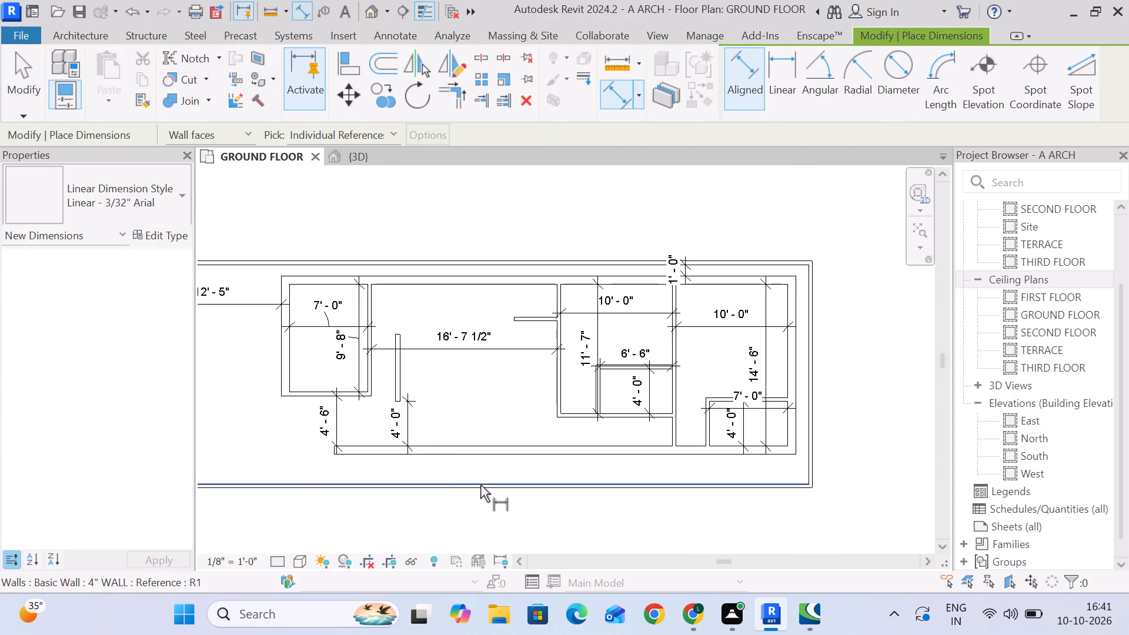
{"action": "scroll", "coordinate": [482, 485], "scroll_direction": "up", "scroll_amount": 5}
{"action": "left_click", "coordinate": [486, 482]}
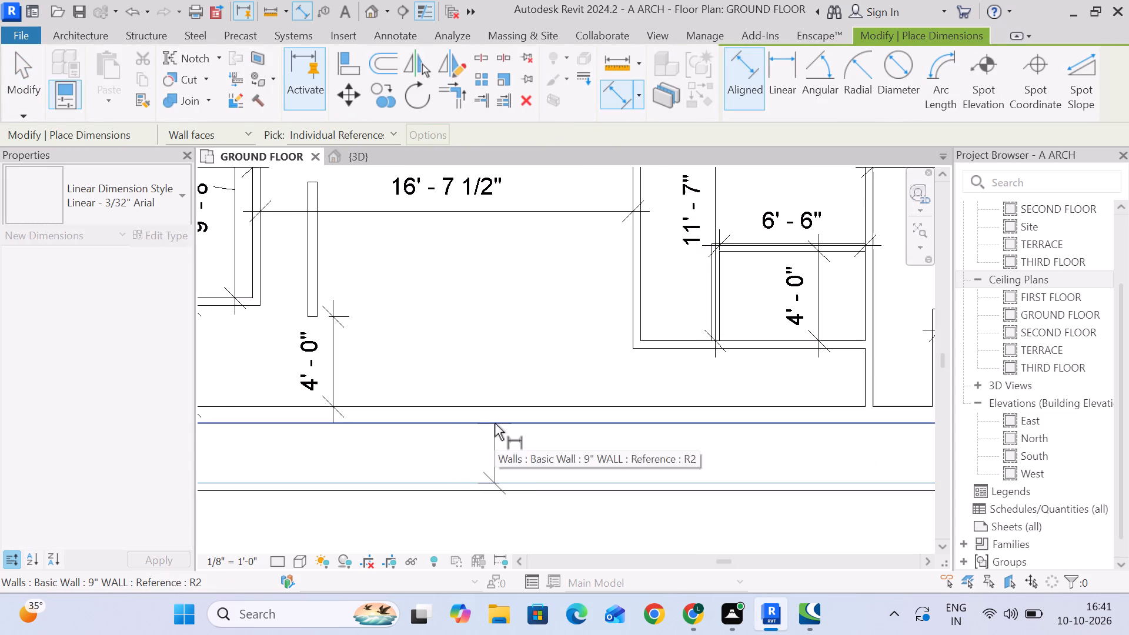
{"action": "left_click", "coordinate": [495, 422]}
{"action": "left_click", "coordinate": [513, 451]}
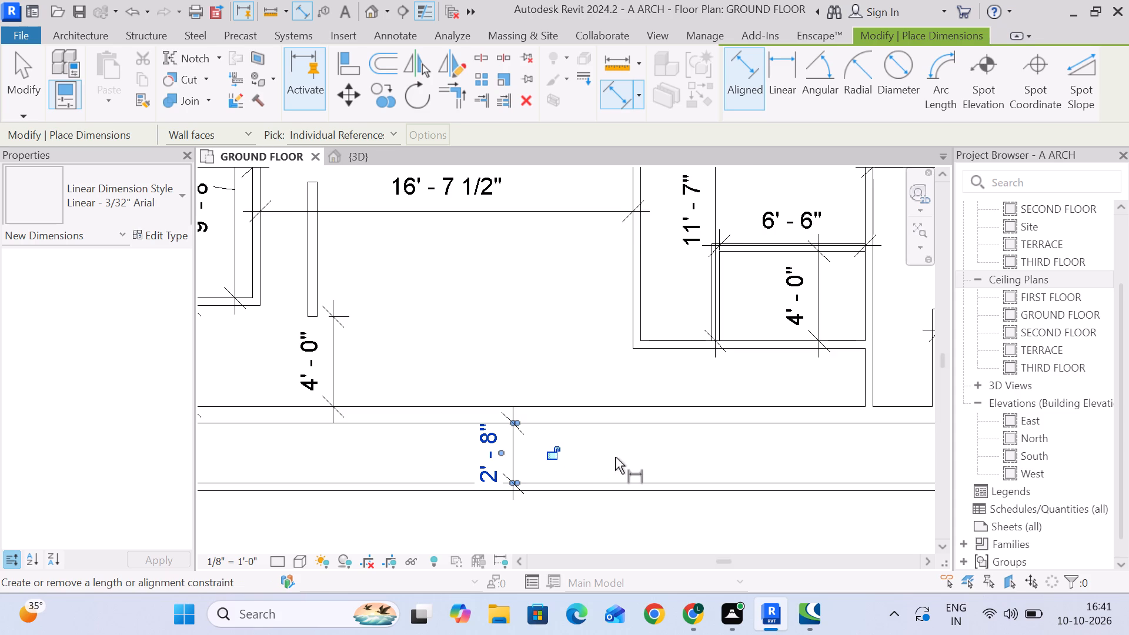
{"action": "scroll", "coordinate": [619, 457], "scroll_direction": "down", "scroll_amount": 2}
{"action": "key", "text": "Escape"}
{"action": "scroll", "coordinate": [624, 457], "scroll_direction": "down", "scroll_amount": 4}
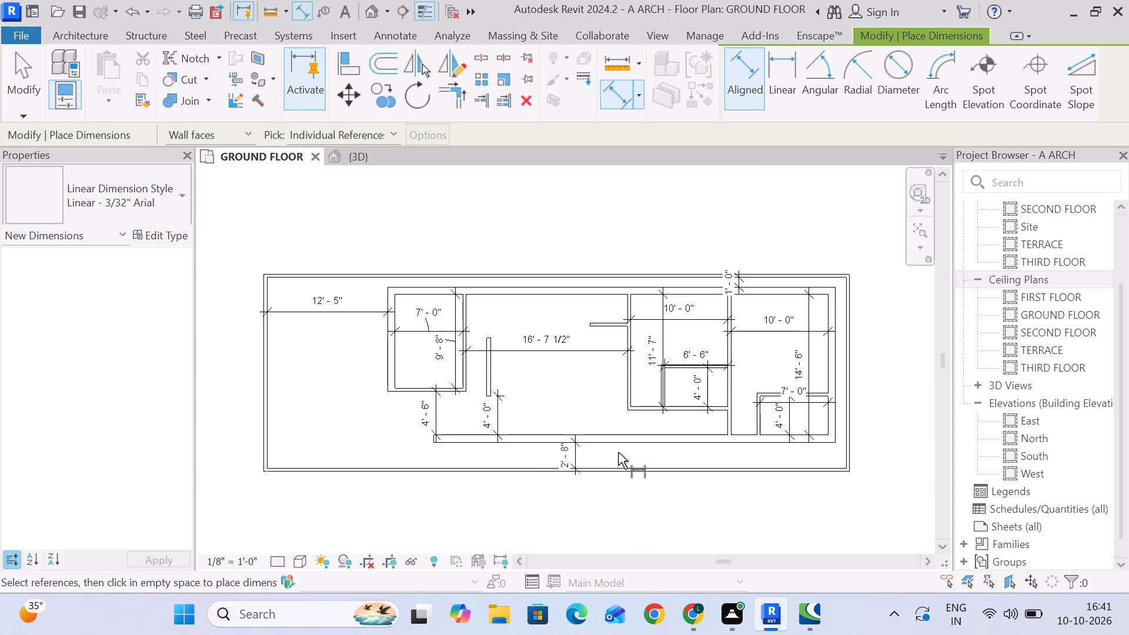
{"action": "scroll", "coordinate": [633, 457], "scroll_direction": "up", "scroll_amount": 1}
{"action": "middle_click", "coordinate": [633, 457]}
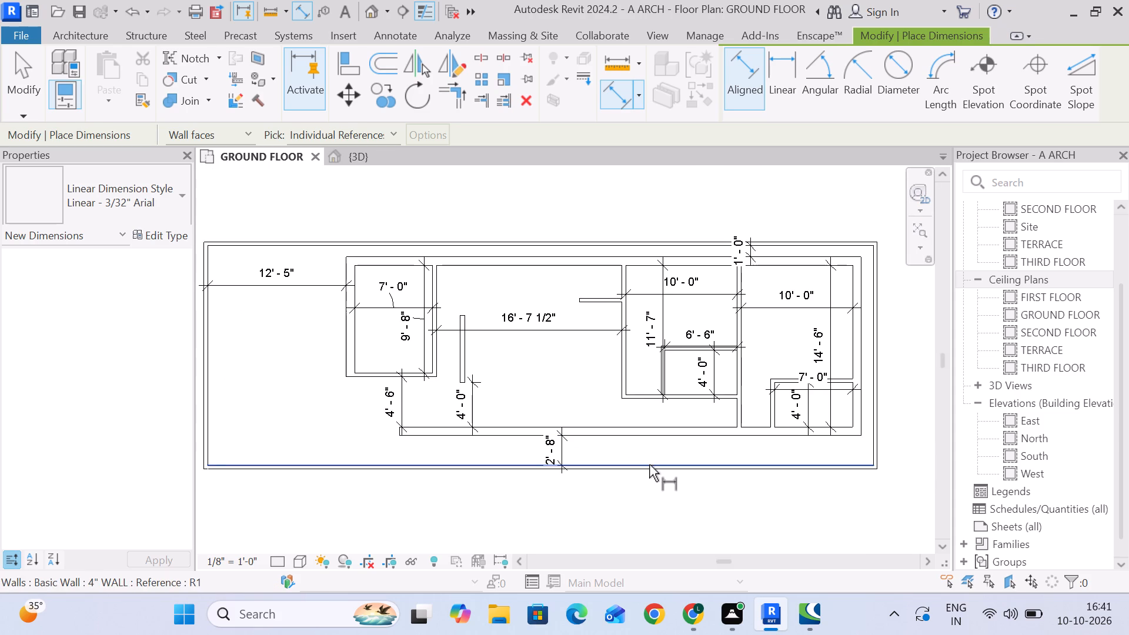
{"action": "left_click", "coordinate": [34, 84]}
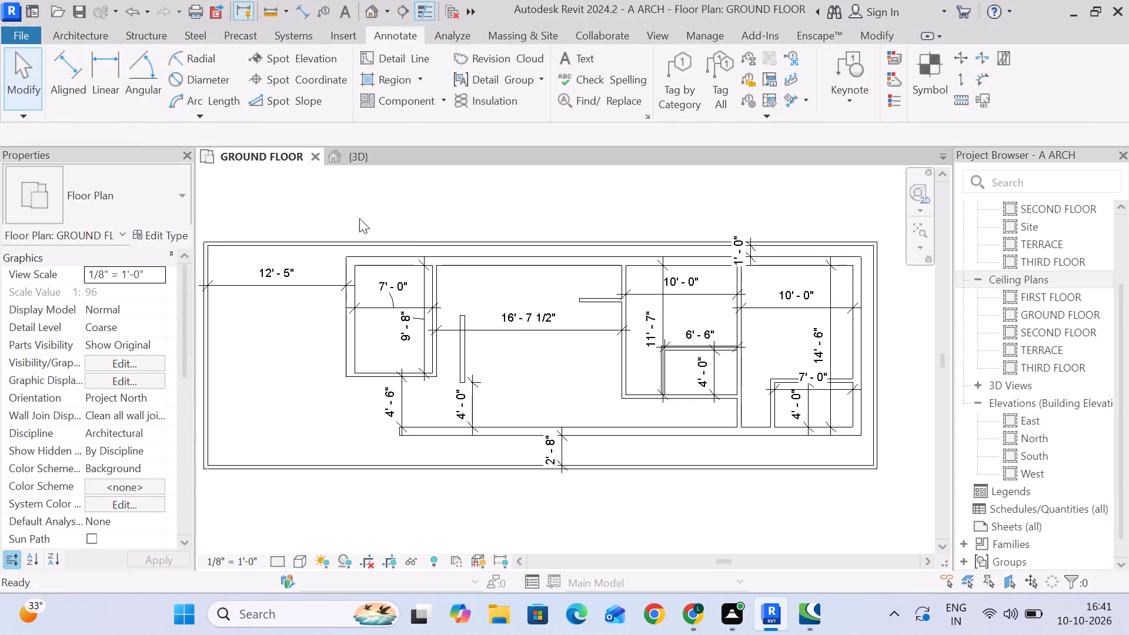
Review the room layout and dimensions across the floor plan, focusing on the two 10'-0" rooms and the 6'-6" enclosure.
{"action": "middle_click_drag", "start_coordinate": [552, 367], "coordinate": [602, 339]}
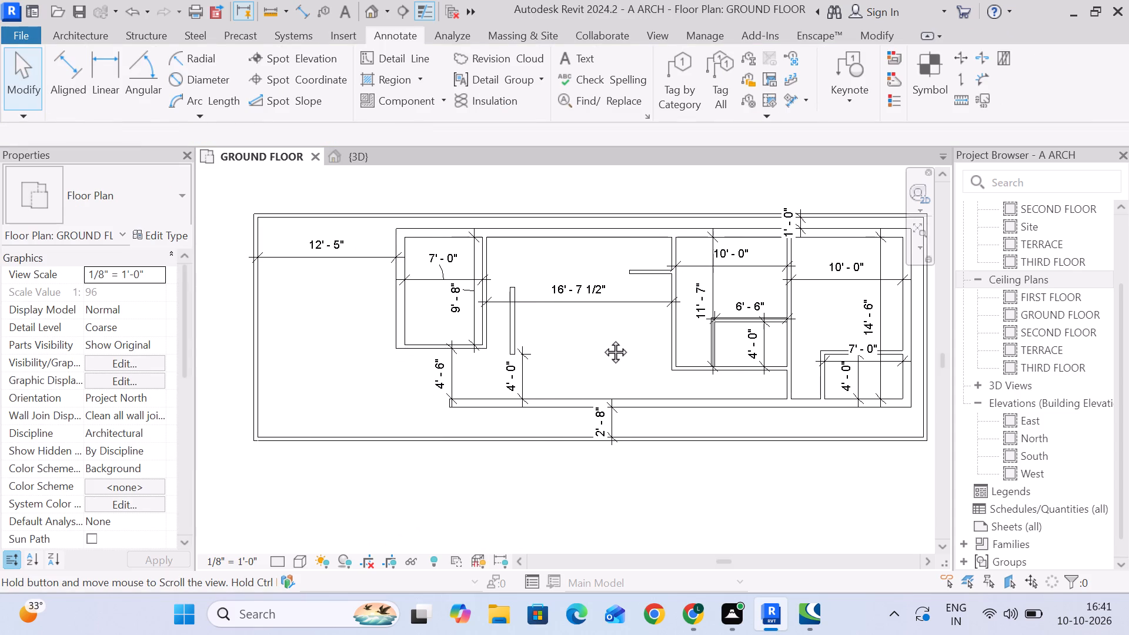
{"action": "middle_click_drag", "start_coordinate": [602, 339], "coordinate": [522, 339]}
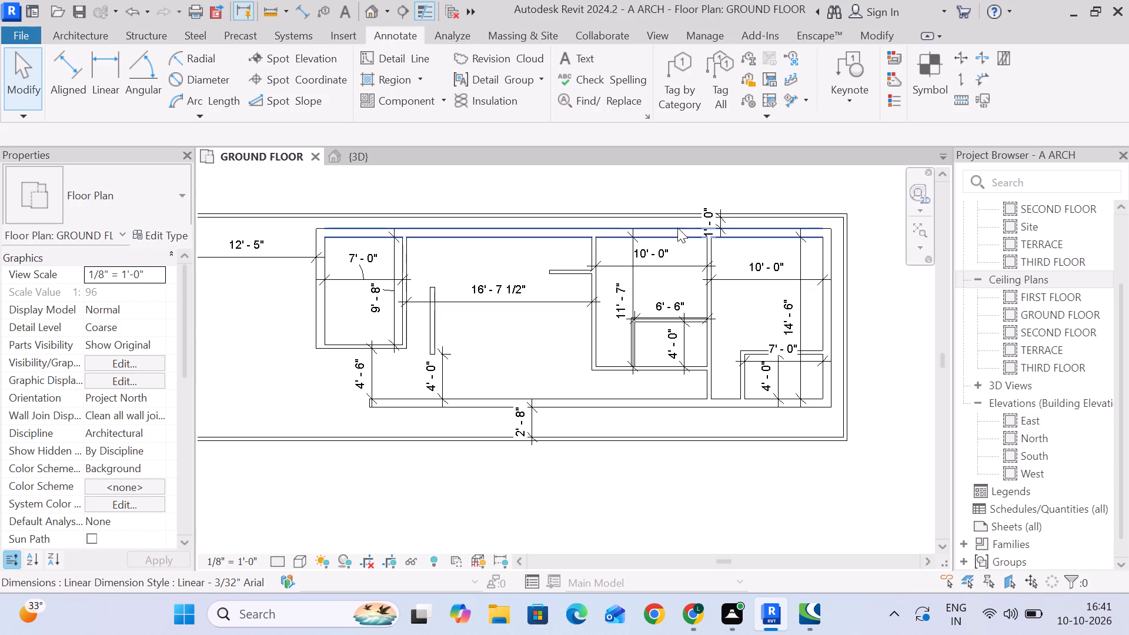
{"action": "scroll", "coordinate": [671, 289], "scroll_direction": "up", "scroll_amount": 3}
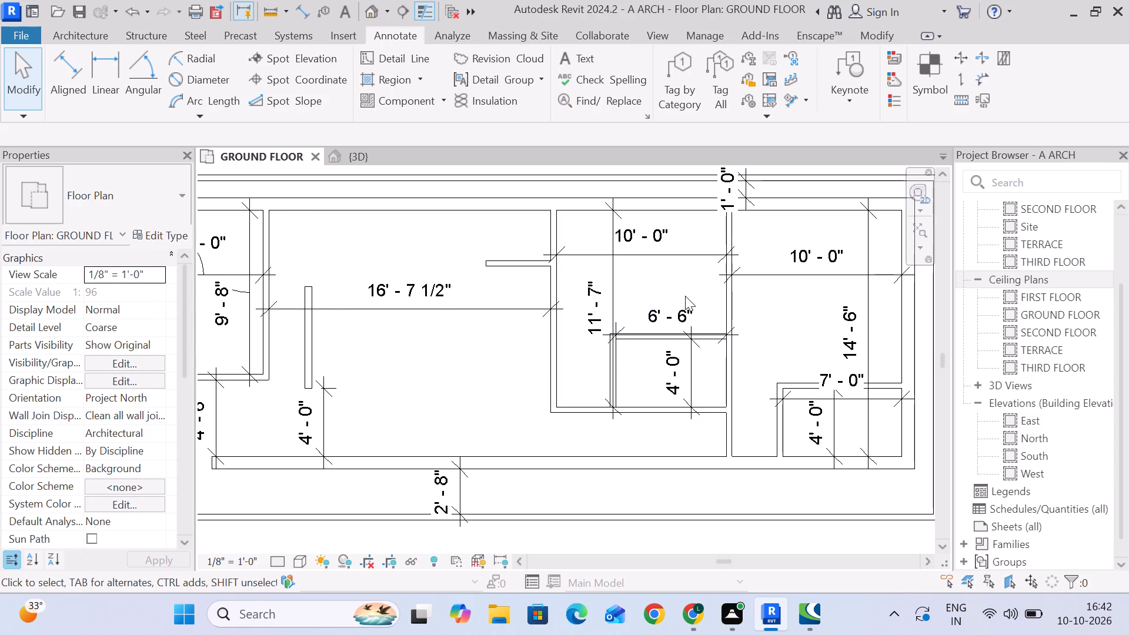
{"action": "scroll", "coordinate": [685, 296], "scroll_direction": "down", "scroll_amount": 2}
{"action": "middle_click_drag", "start_coordinate": [670, 276], "coordinate": [665, 259]}
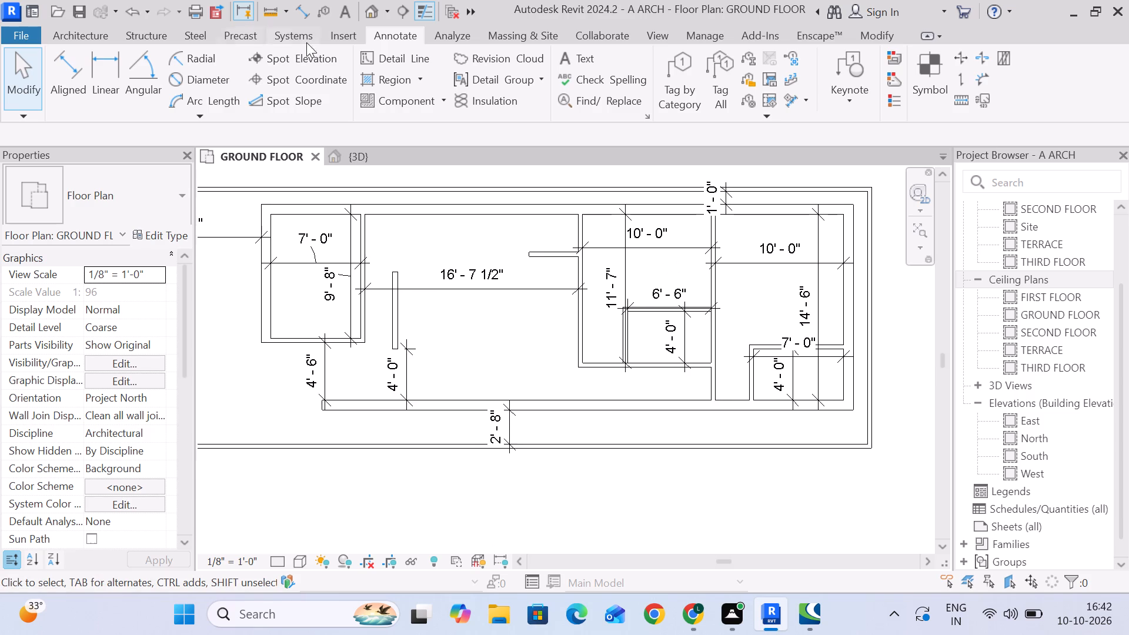
{"action": "scroll", "coordinate": [674, 275], "scroll_direction": "up", "scroll_amount": 5}
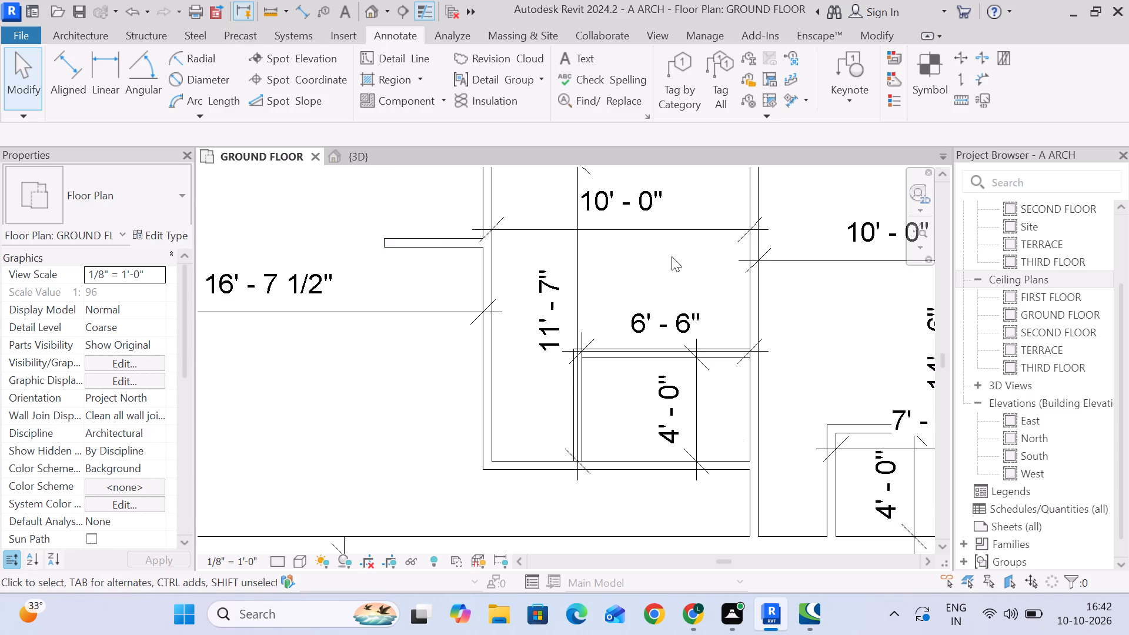
{"action": "middle_click_drag", "start_coordinate": [595, 265], "coordinate": [543, 353]}
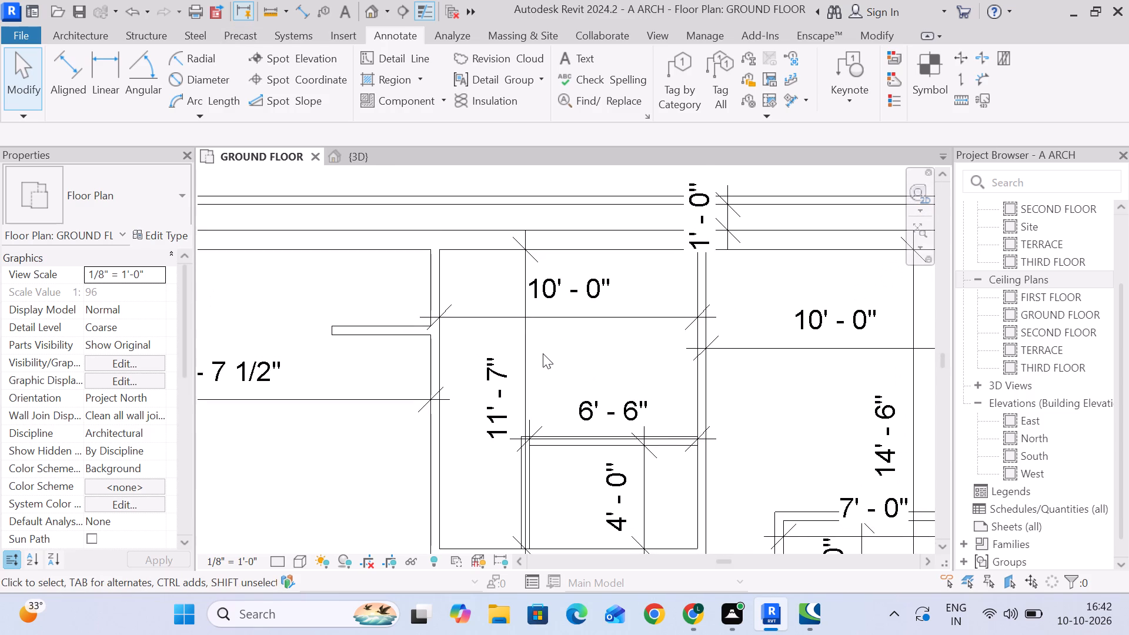
{"action": "scroll", "coordinate": [545, 354], "scroll_direction": "down", "scroll_amount": 2}
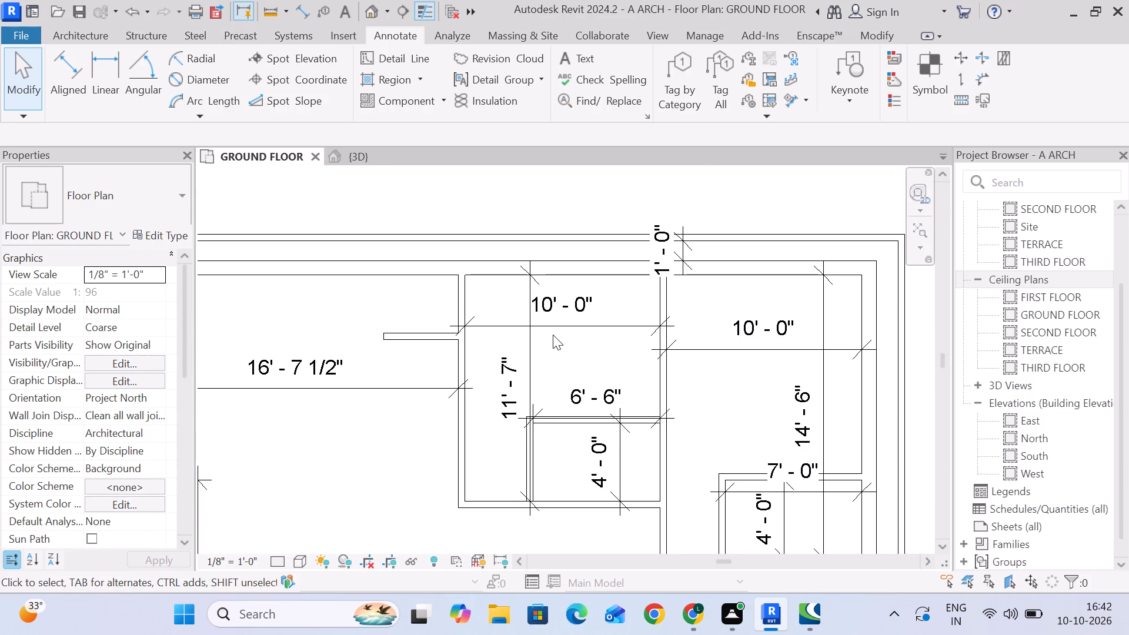
{"action": "middle_click_drag", "start_coordinate": [565, 347], "coordinate": [568, 293]}
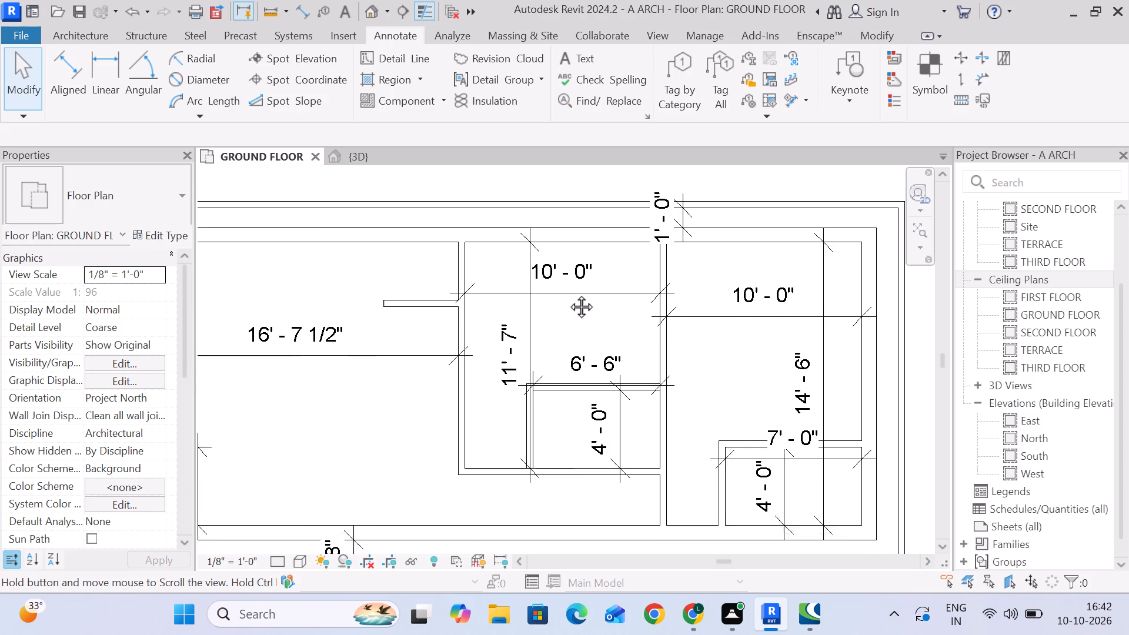
{"action": "middle_click_drag", "start_coordinate": [568, 293], "coordinate": [575, 260]}
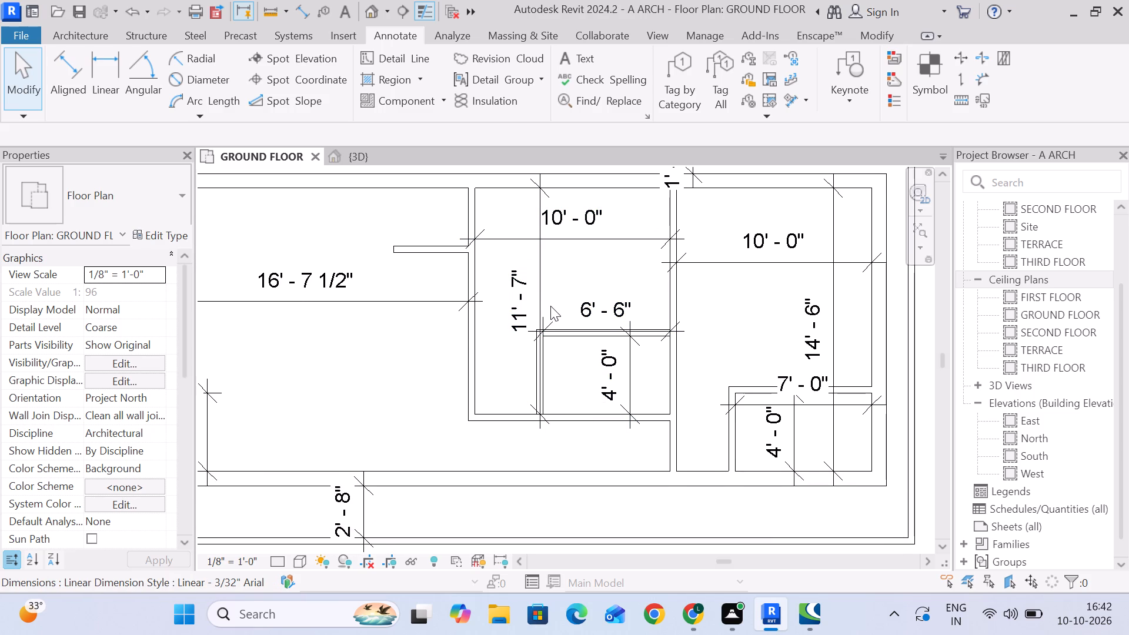
{"action": "scroll", "coordinate": [555, 303], "scroll_direction": "down", "scroll_amount": 5}
{"action": "scroll", "coordinate": [551, 302], "scroll_direction": "up", "scroll_amount": 4}
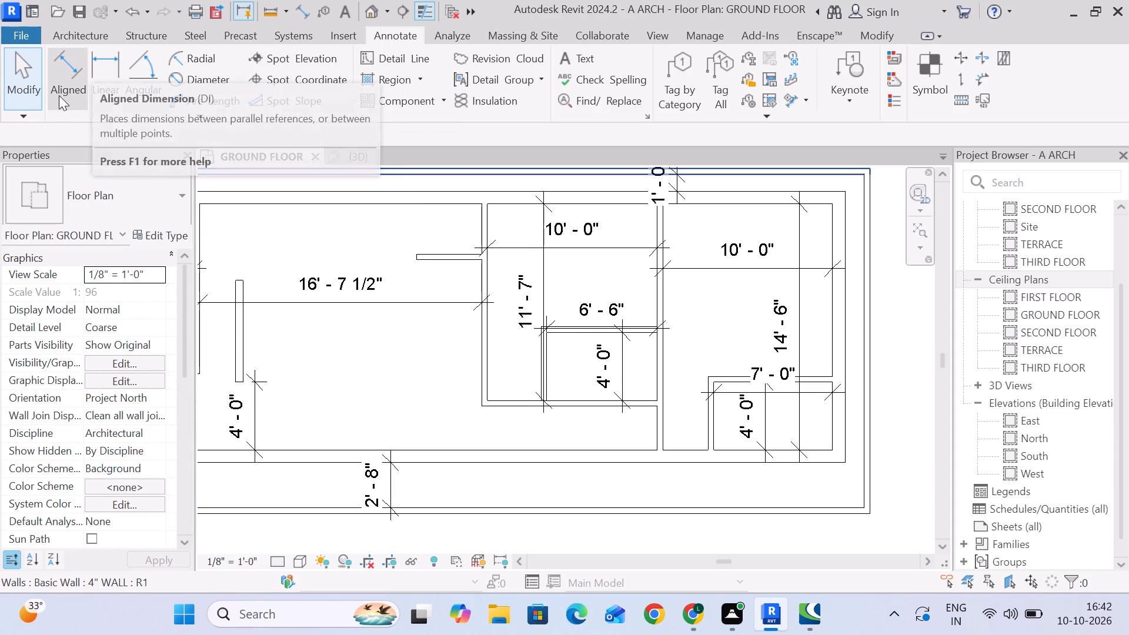
Change the enclosure's long south wall to the Basic Wall type 4" WALL.
{"action": "left_click", "coordinate": [580, 458]}
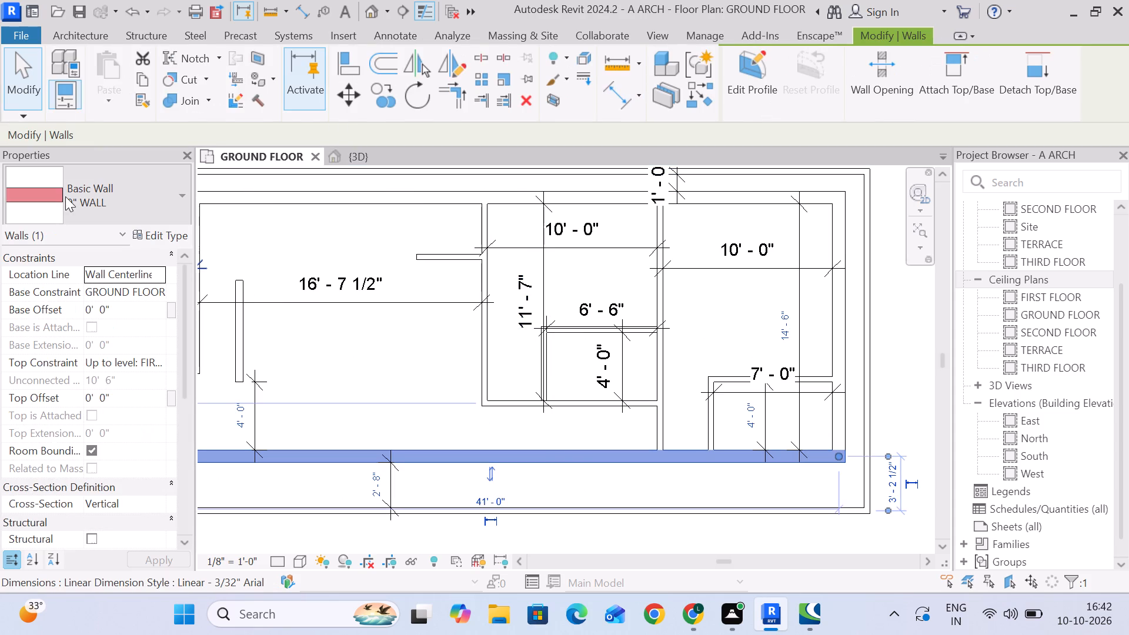
{"action": "scroll", "coordinate": [443, 379], "scroll_direction": "down", "scroll_amount": 2}
{"action": "middle_click_drag", "start_coordinate": [432, 376], "coordinate": [483, 327]}
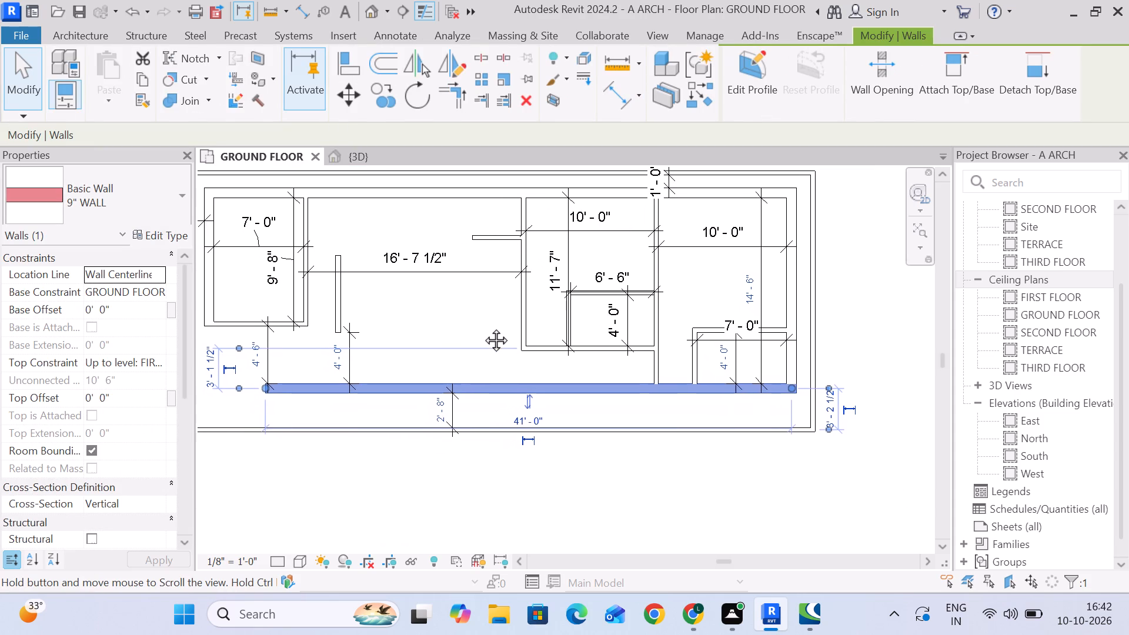
{"action": "middle_click_drag", "start_coordinate": [483, 327], "coordinate": [483, 327]}
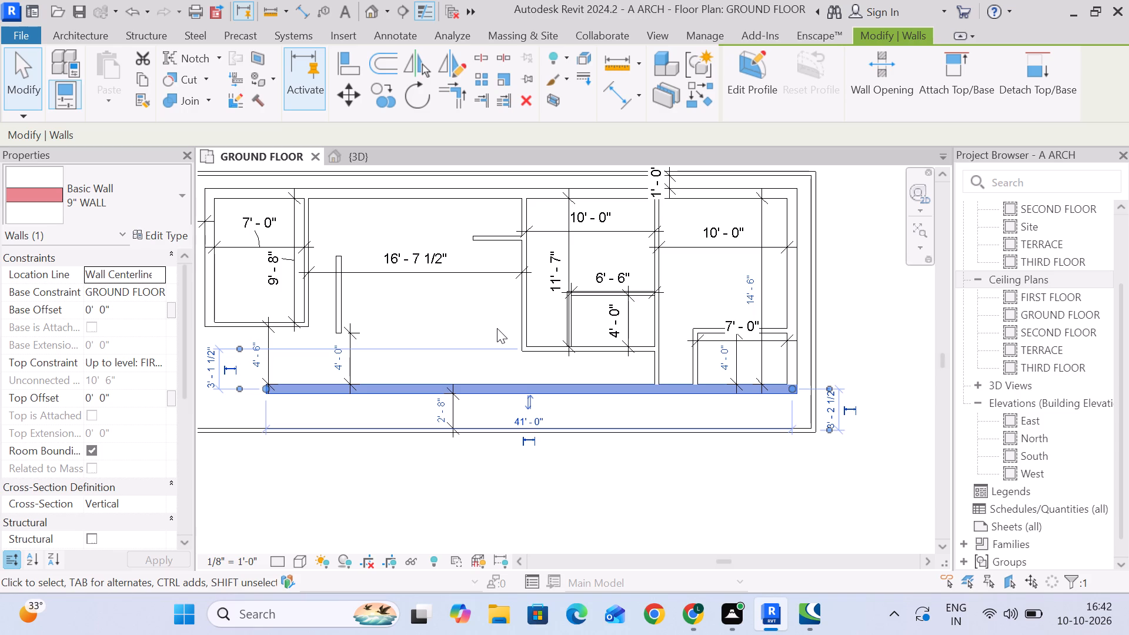
{"action": "left_click", "coordinate": [106, 198]}
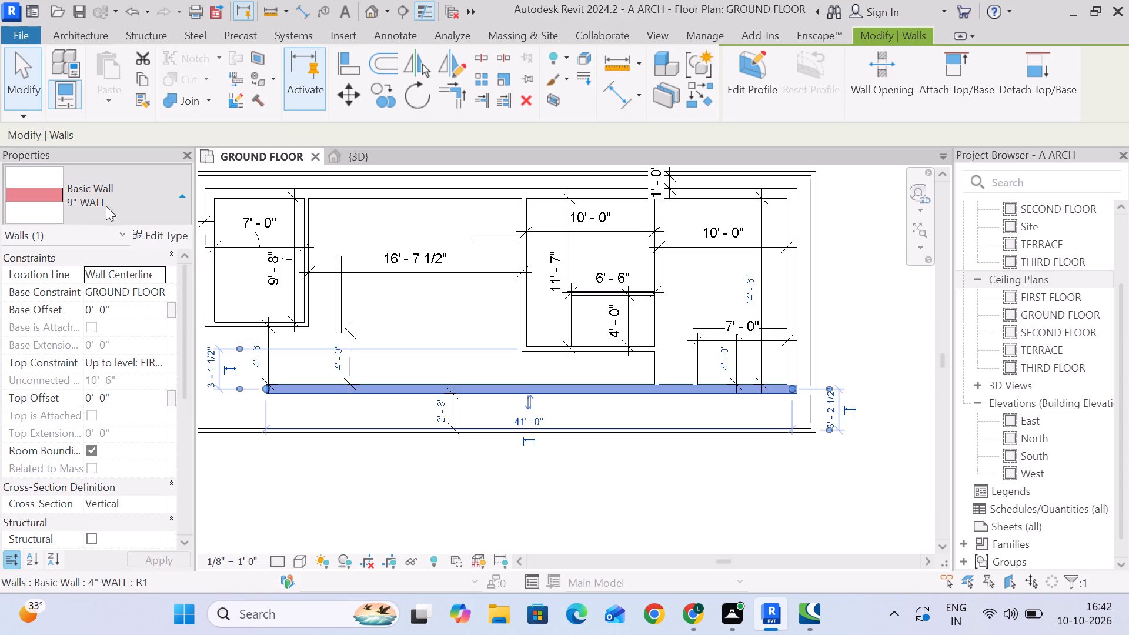
{"action": "scroll", "coordinate": [88, 306], "scroll_direction": "up", "scroll_amount": 3}
{"action": "left_click", "coordinate": [86, 297]}
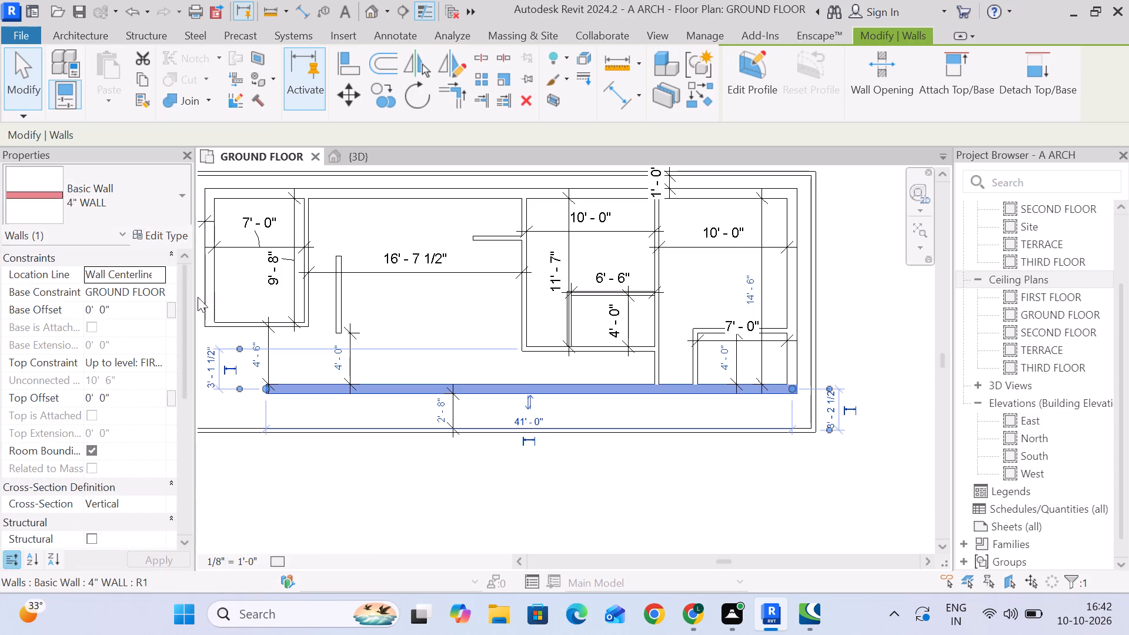
{"action": "left_click", "coordinate": [415, 318]}
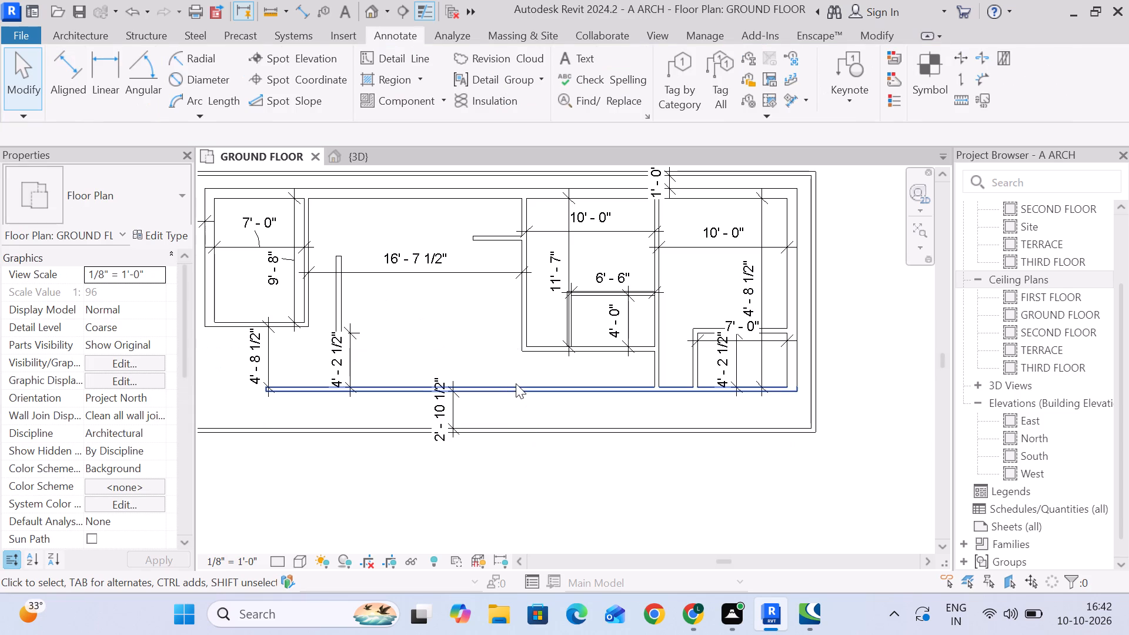
Set the clearance between the enclosure's south wall and the south perimeter wall to 2'8".
{"action": "scroll", "coordinate": [600, 403], "scroll_direction": "up", "scroll_amount": 4}
{"action": "left_click", "coordinate": [588, 386]}
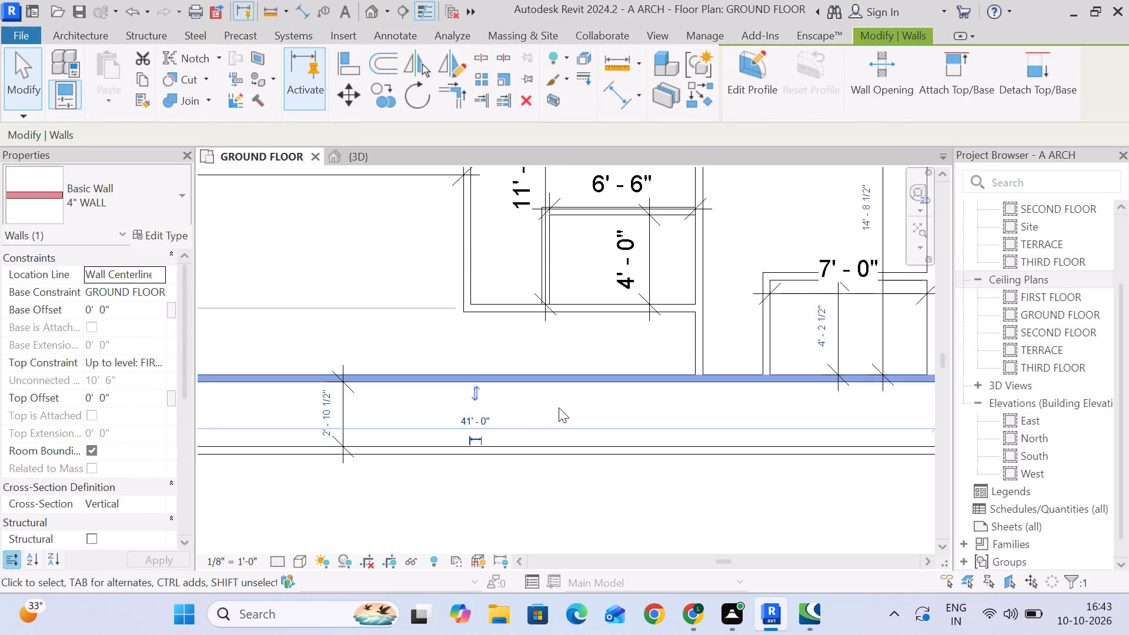
{"action": "left_click", "coordinate": [319, 409]}
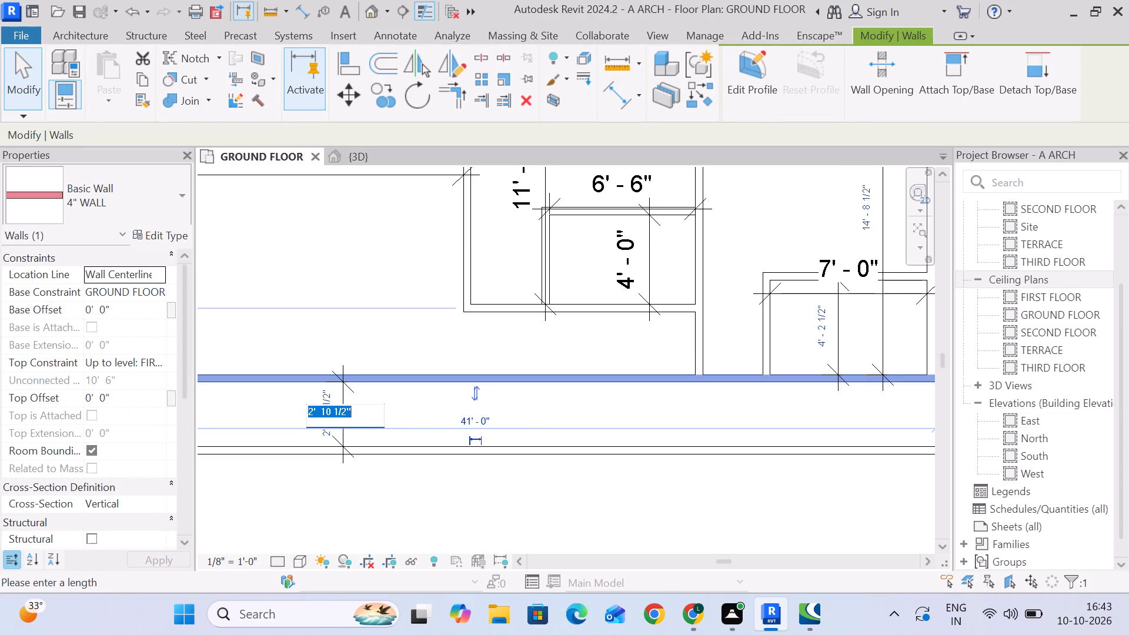
{"action": "left_click", "coordinate": [599, 406]}
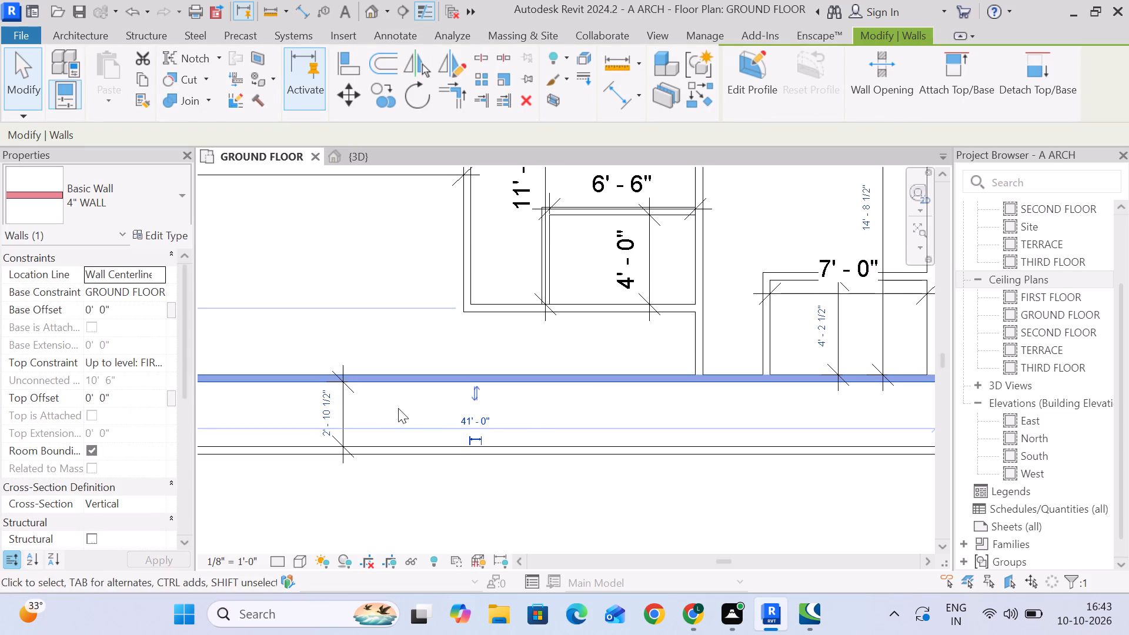
{"action": "left_click", "coordinate": [328, 404]}
{"action": "key", "text": "2"}
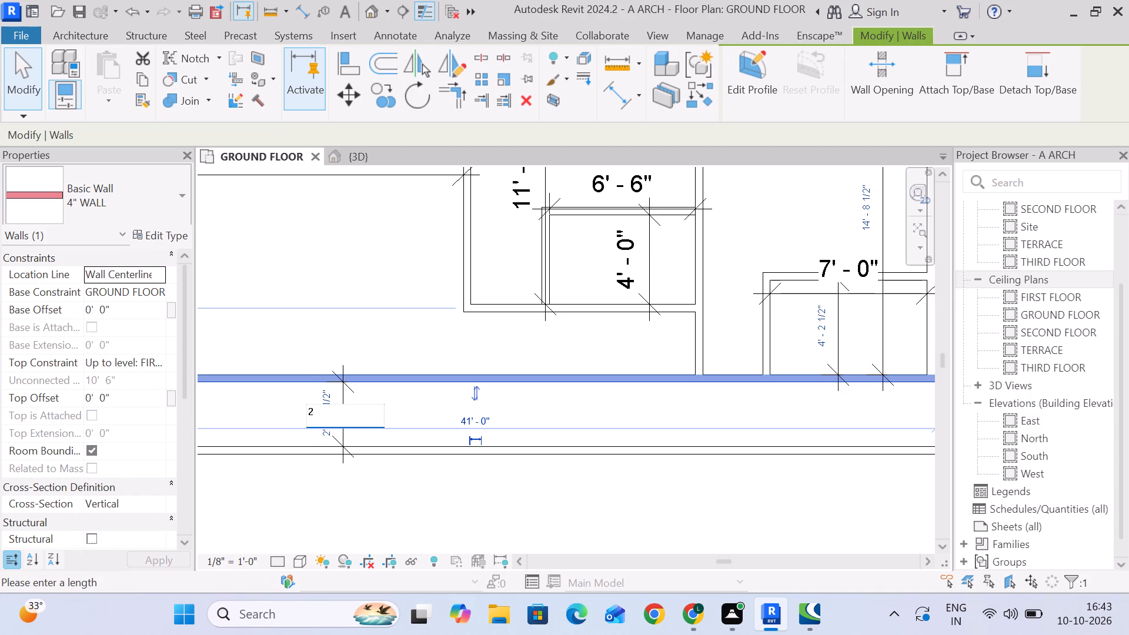
{"action": "key", "text": "apostrophe"}
{"action": "key", "text": "8"}
{"action": "key", "text": "shift+quotedbl"}
{"action": "key", "text": "Return"}
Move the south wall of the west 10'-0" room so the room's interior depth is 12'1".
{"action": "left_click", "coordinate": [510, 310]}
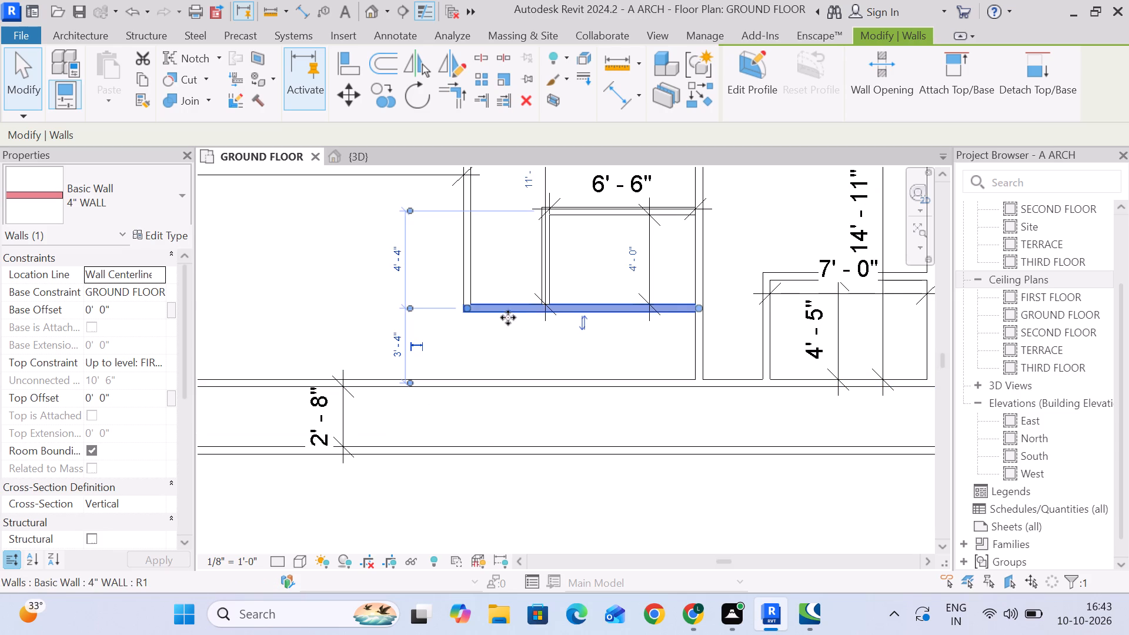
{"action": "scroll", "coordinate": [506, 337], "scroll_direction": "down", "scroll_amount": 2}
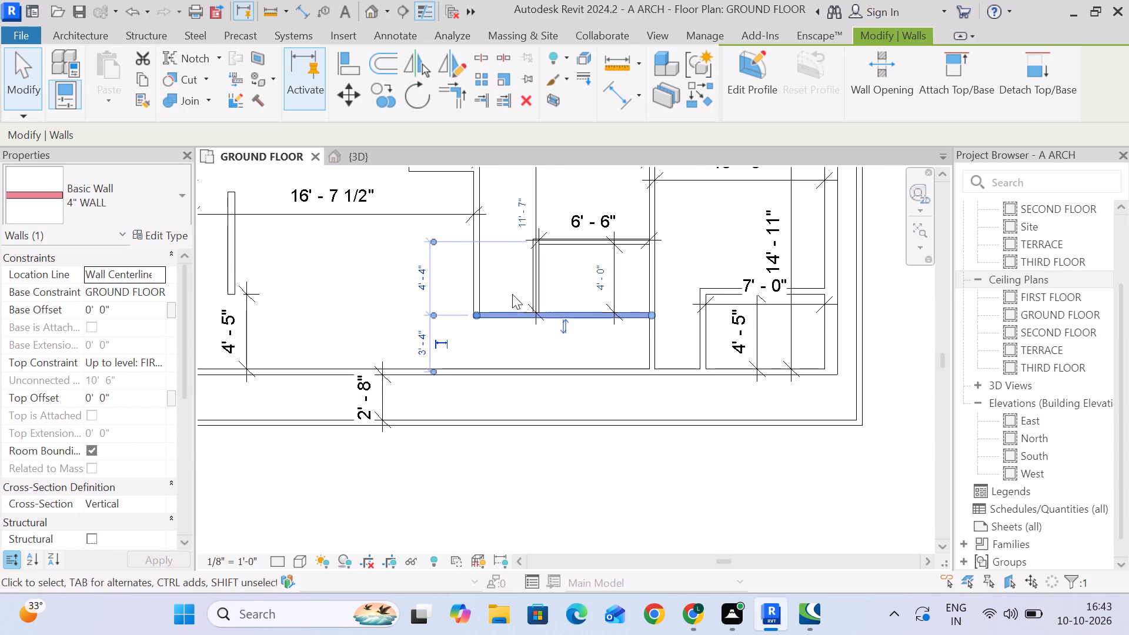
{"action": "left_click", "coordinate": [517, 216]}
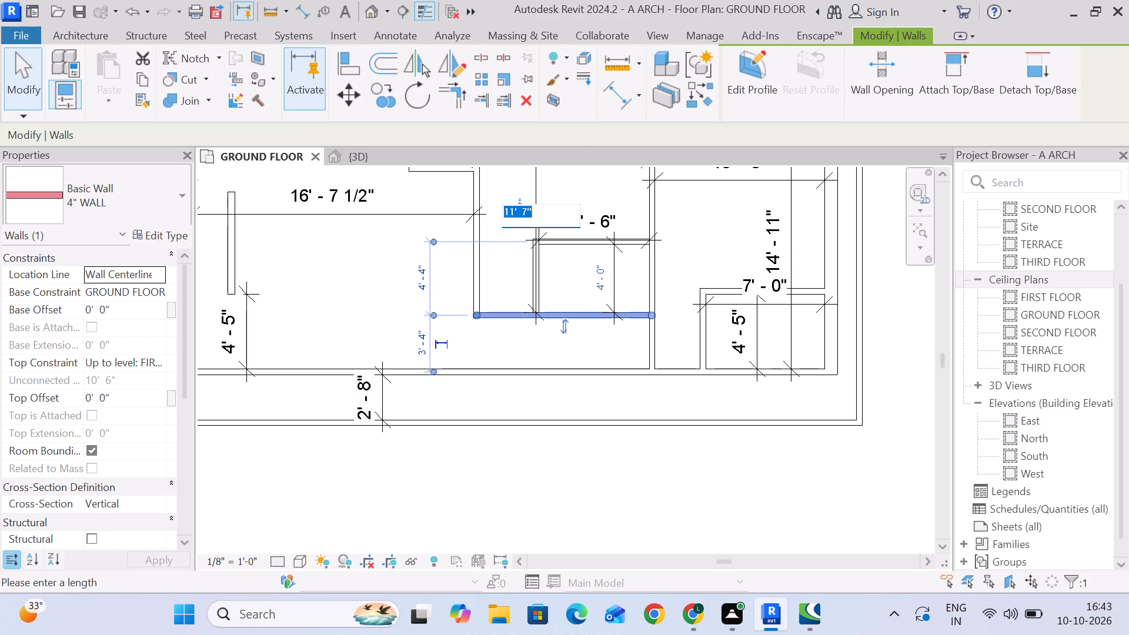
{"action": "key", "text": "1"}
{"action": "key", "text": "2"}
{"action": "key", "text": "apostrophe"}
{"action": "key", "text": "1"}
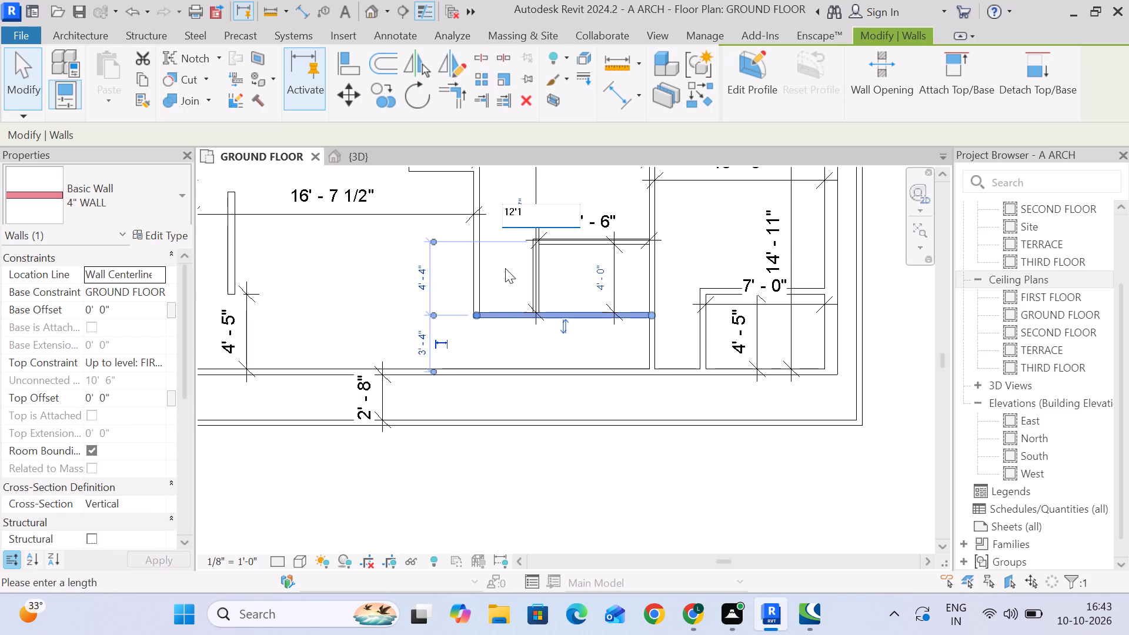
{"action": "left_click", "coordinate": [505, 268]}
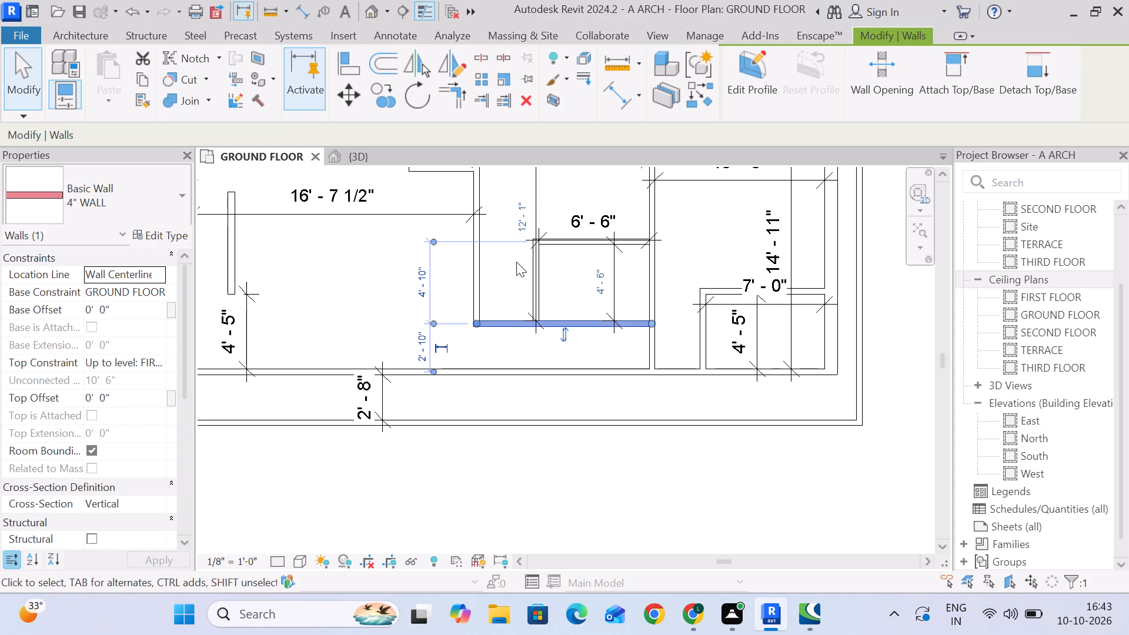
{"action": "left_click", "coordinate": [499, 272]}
Set the spacing between the west 10'-0" room's south wall and the enclosure's long south wall to 3'.
{"action": "left_click", "coordinate": [496, 324]}
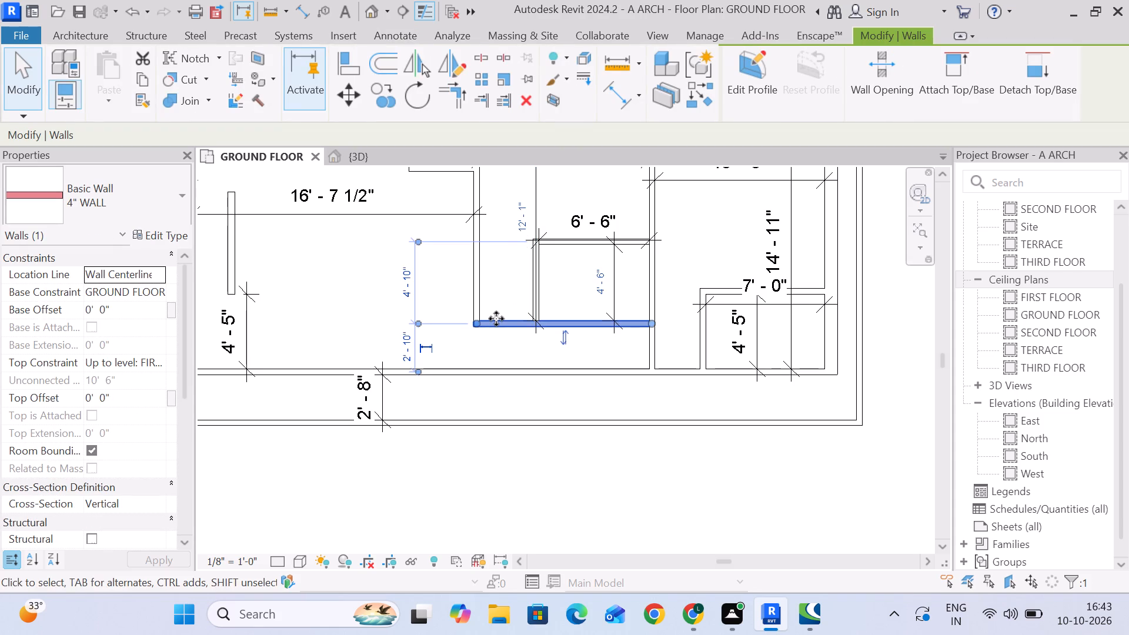
{"action": "left_click", "coordinate": [405, 349]}
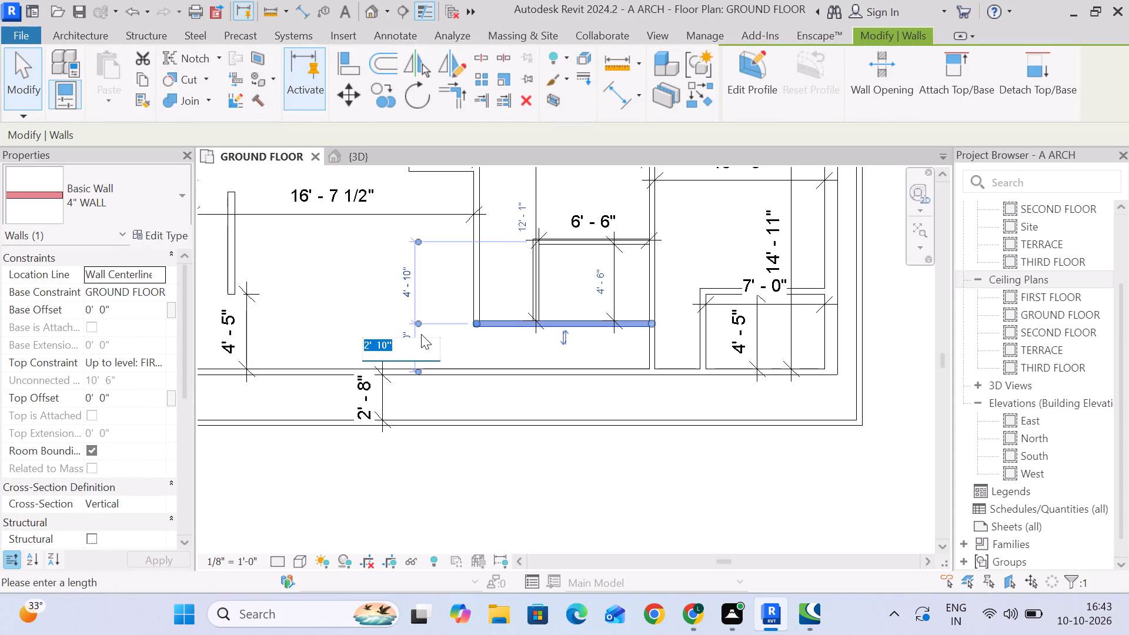
{"action": "key", "text": "3"}
{"action": "key", "text": "apostrophe"}
{"action": "key", "text": "Return"}
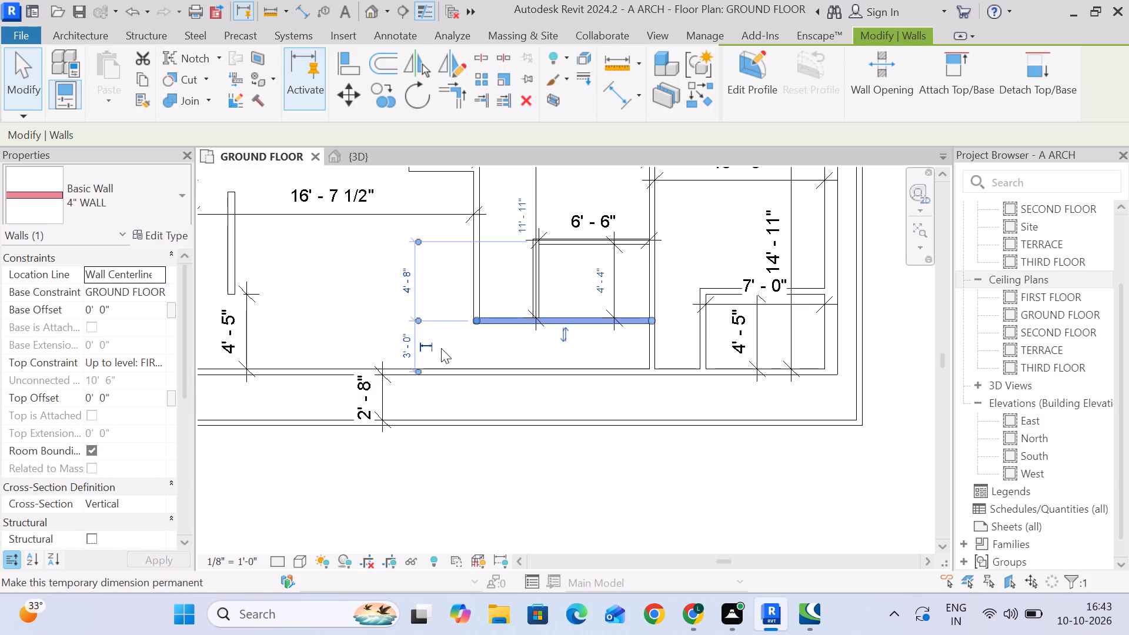
{"action": "left_click", "coordinate": [441, 348]}
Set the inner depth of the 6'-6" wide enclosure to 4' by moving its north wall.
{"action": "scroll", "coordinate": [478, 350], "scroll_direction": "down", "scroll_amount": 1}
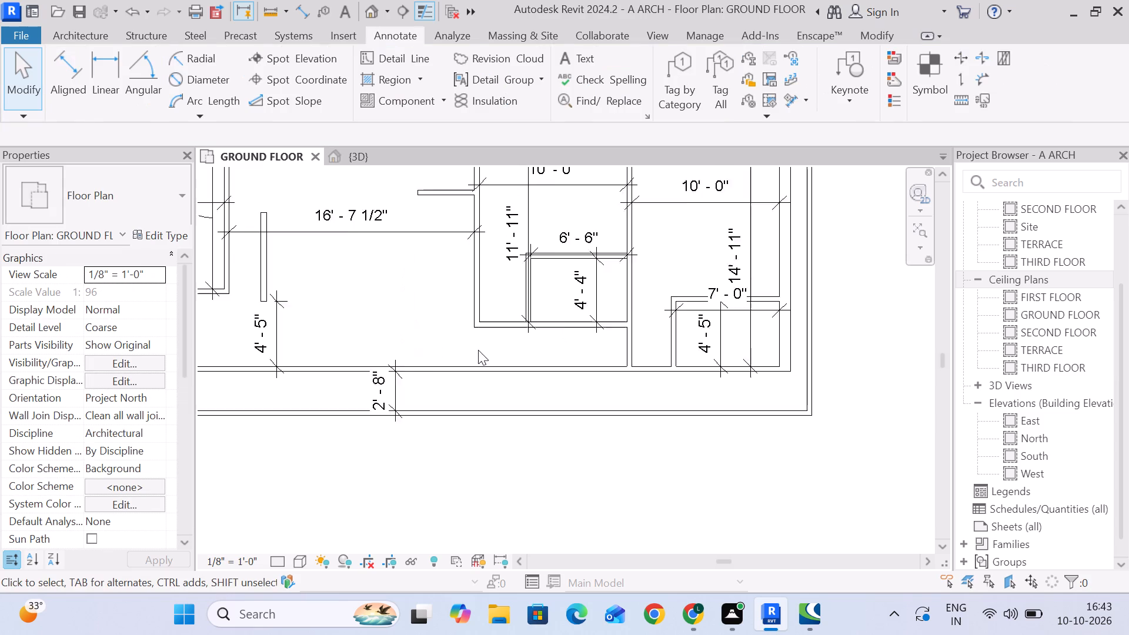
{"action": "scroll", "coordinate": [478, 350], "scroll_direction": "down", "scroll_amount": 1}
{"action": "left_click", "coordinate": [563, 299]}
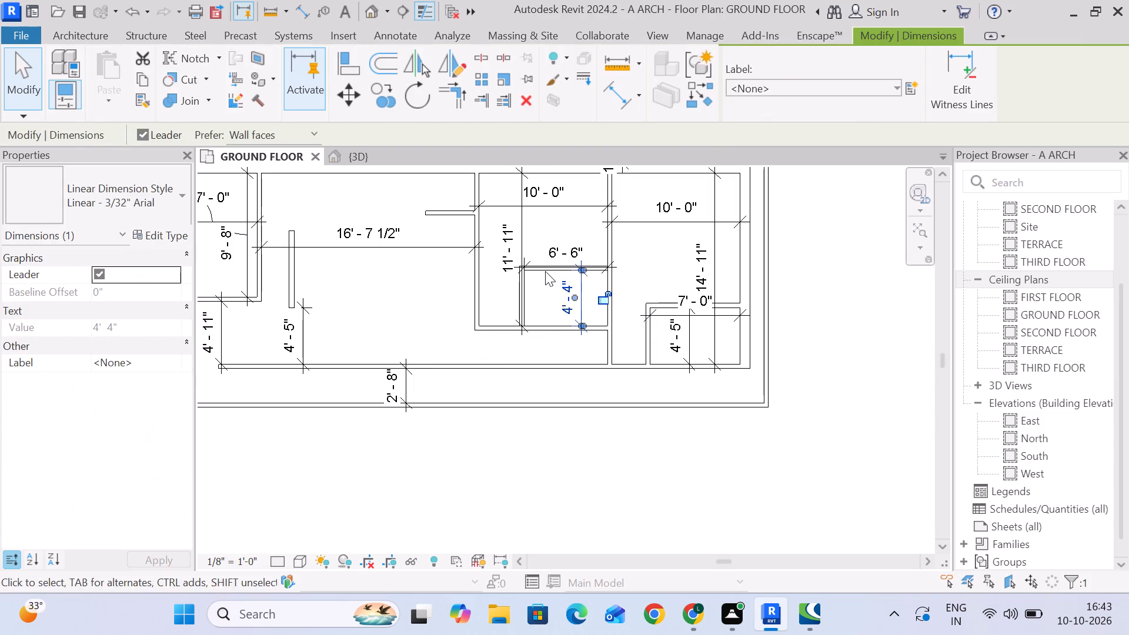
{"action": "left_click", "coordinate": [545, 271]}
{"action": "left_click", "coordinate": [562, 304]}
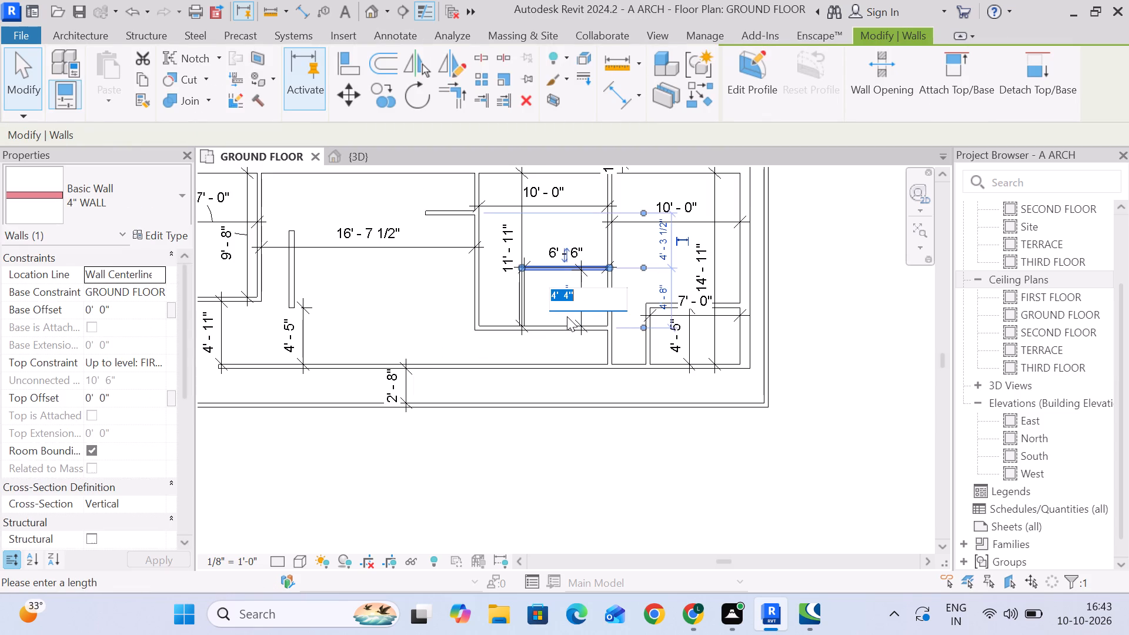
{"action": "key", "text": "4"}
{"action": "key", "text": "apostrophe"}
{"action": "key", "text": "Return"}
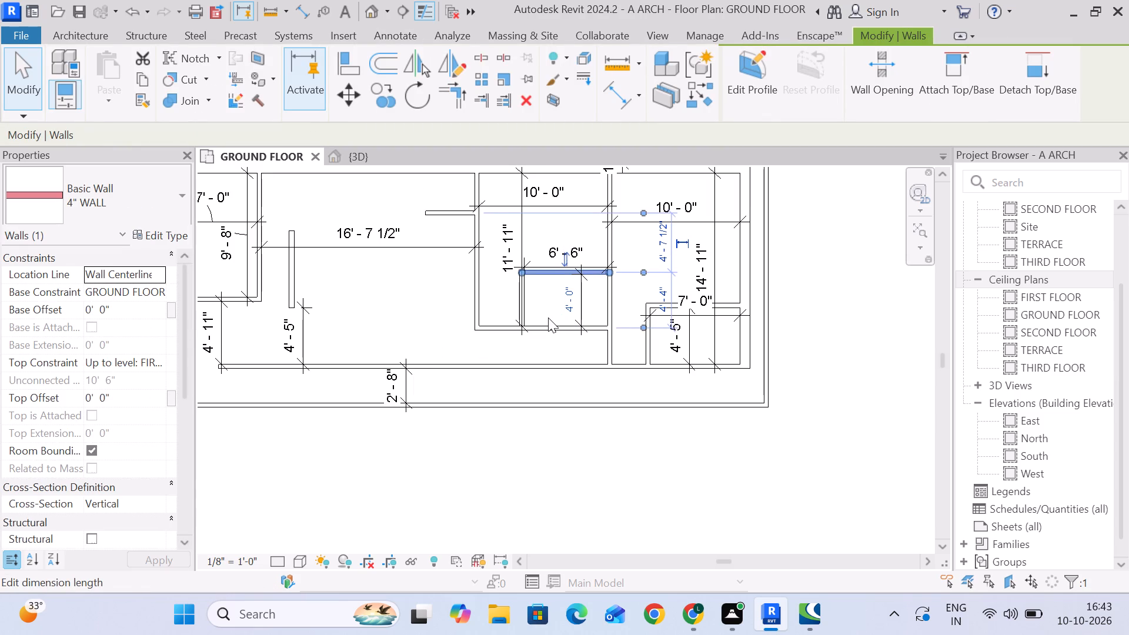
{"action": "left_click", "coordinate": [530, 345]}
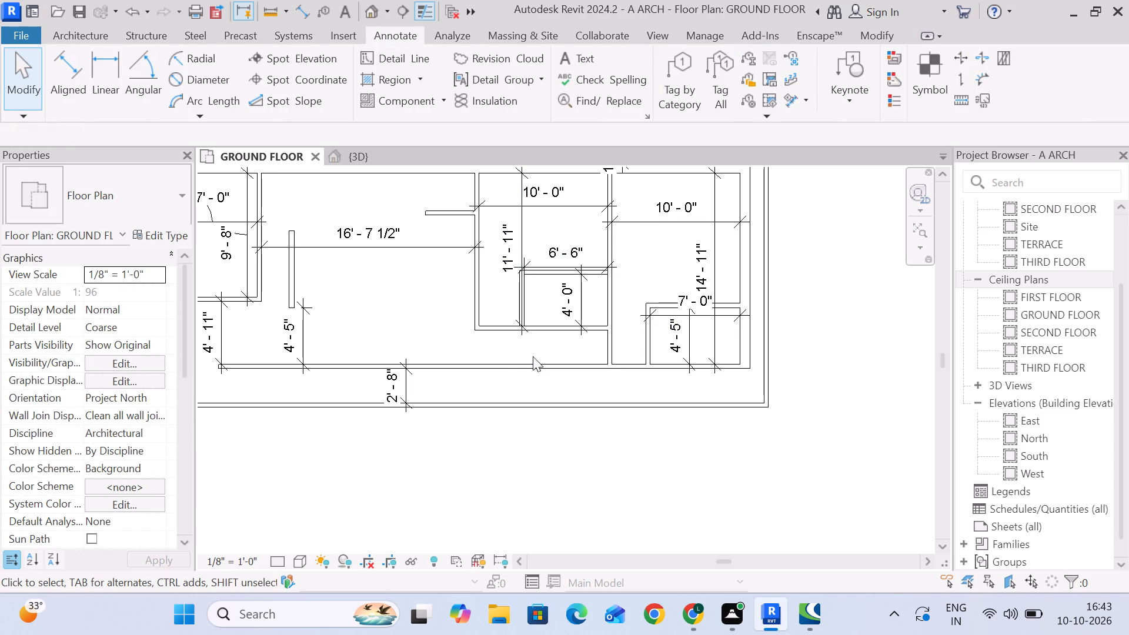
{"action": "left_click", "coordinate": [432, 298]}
Set the inner depth of the 6'-6" wide enclosure to 3'6" by moving its north wall.
{"action": "scroll", "coordinate": [422, 200], "scroll_direction": "down", "scroll_amount": 2}
{"action": "middle_click_drag", "start_coordinate": [413, 270], "coordinate": [407, 306]}
{"action": "scroll", "coordinate": [402, 309], "scroll_direction": "up", "scroll_amount": 2}
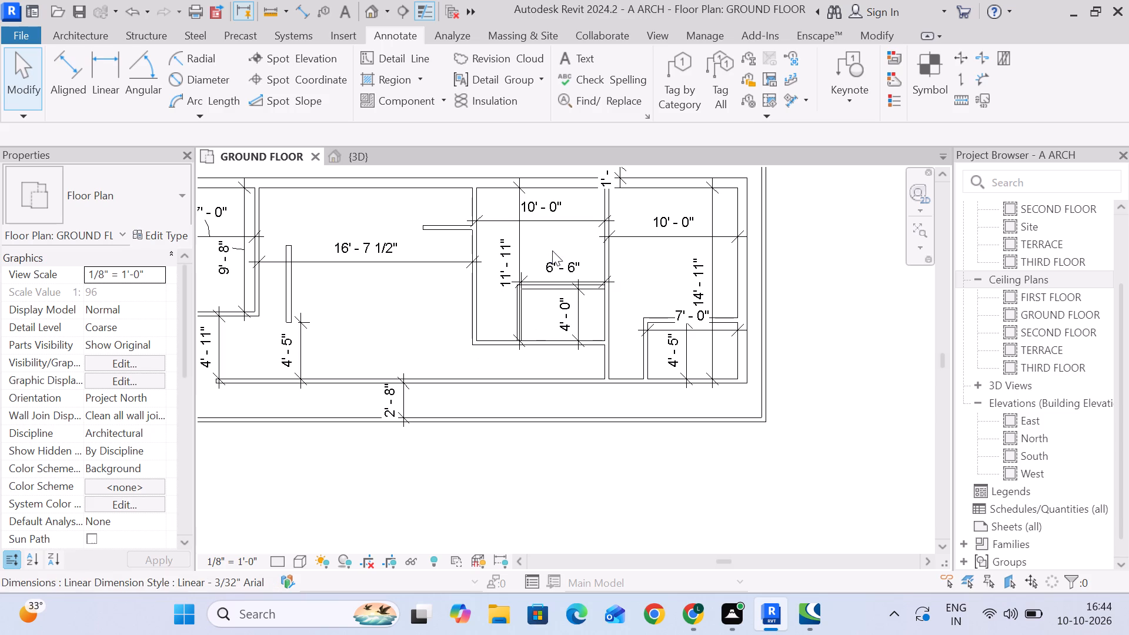
{"action": "scroll", "coordinate": [542, 280], "scroll_direction": "up", "scroll_amount": 6}
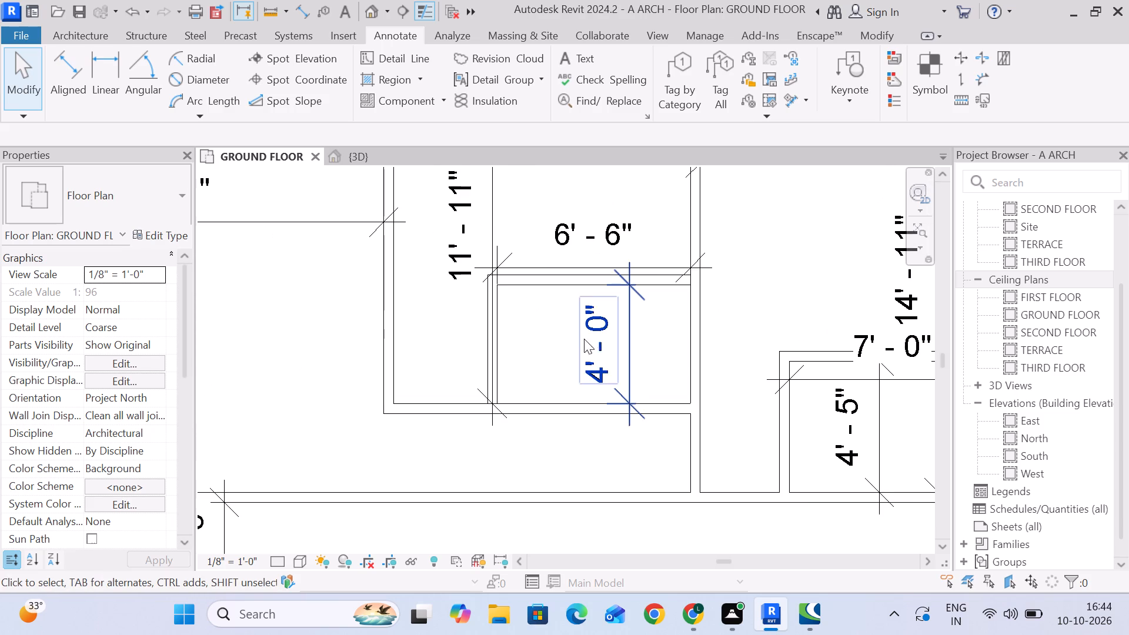
{"action": "left_click", "coordinate": [556, 289]}
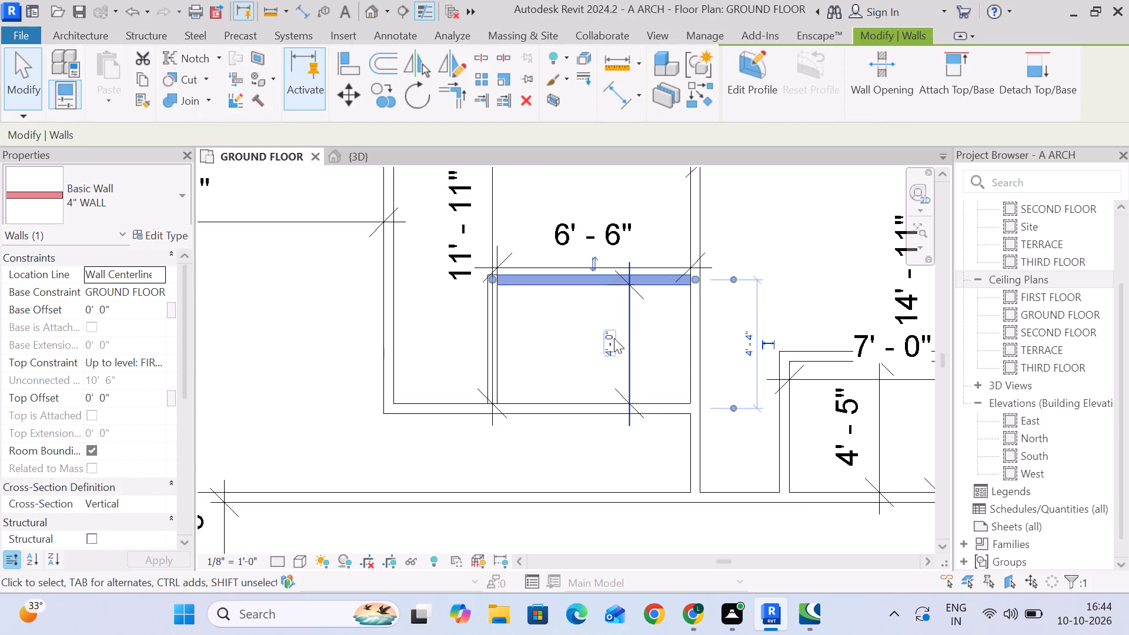
{"action": "left_click", "coordinate": [614, 338]}
{"action": "key", "text": "3"}
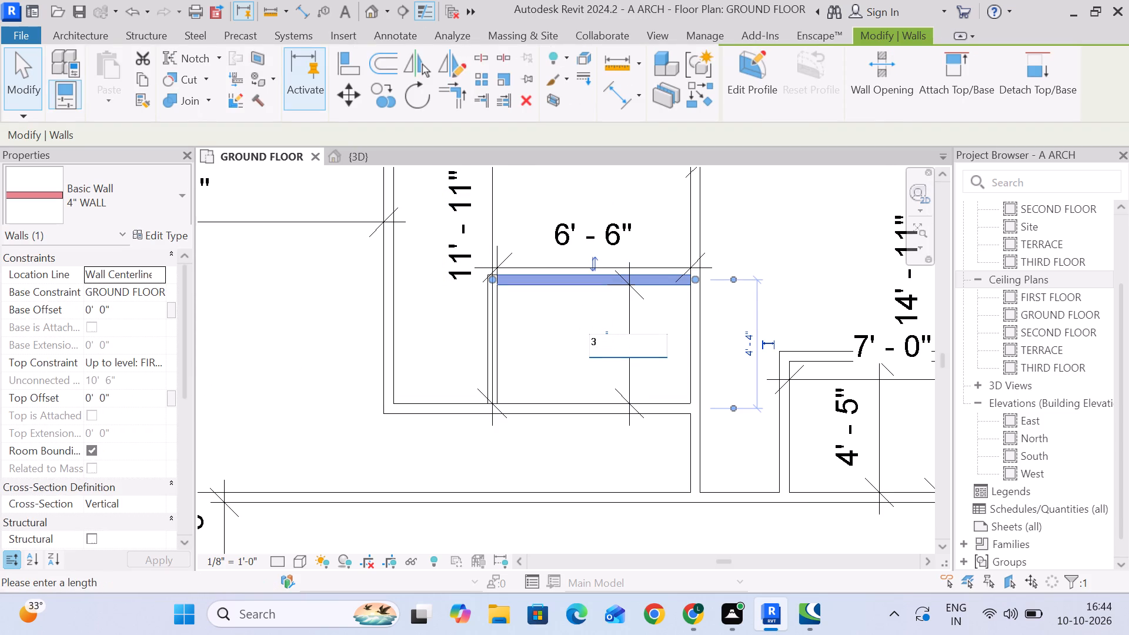
{"action": "type", "text": "'6\""}
{"action": "key", "text": "Return"}
{"action": "left_click", "coordinate": [513, 340]}
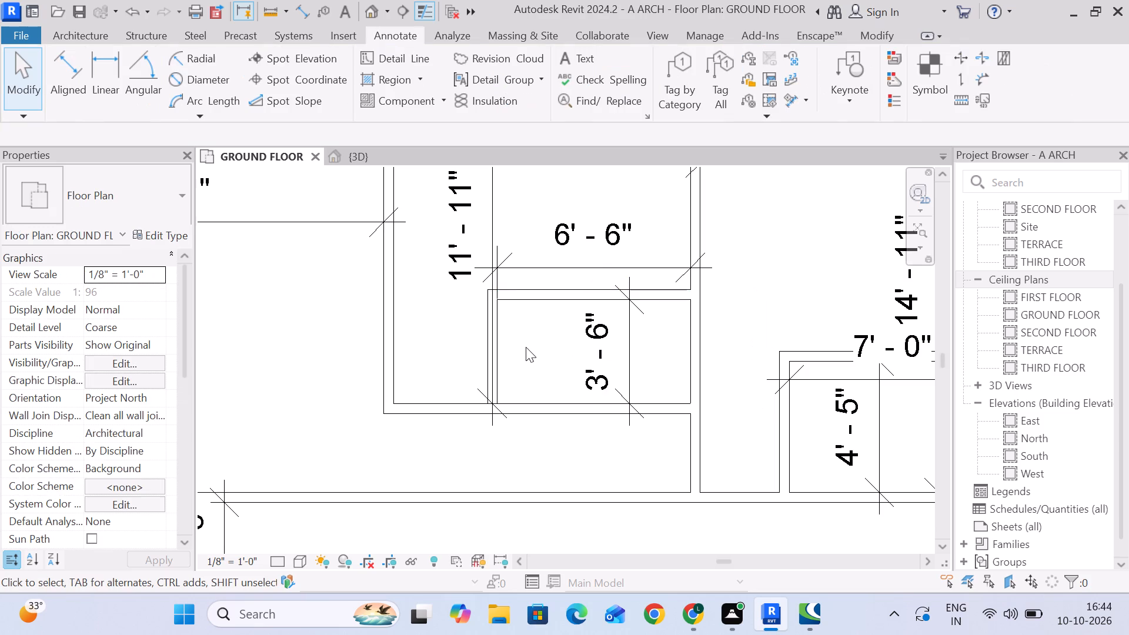
Set the inner depth of the 7'-0" wide enclosure in the plan's southeast corner to 4' by moving its north wall.
{"action": "scroll", "coordinate": [580, 397], "scroll_direction": "down", "scroll_amount": 3}
{"action": "middle_click_drag", "start_coordinate": [543, 365], "coordinate": [493, 421]}
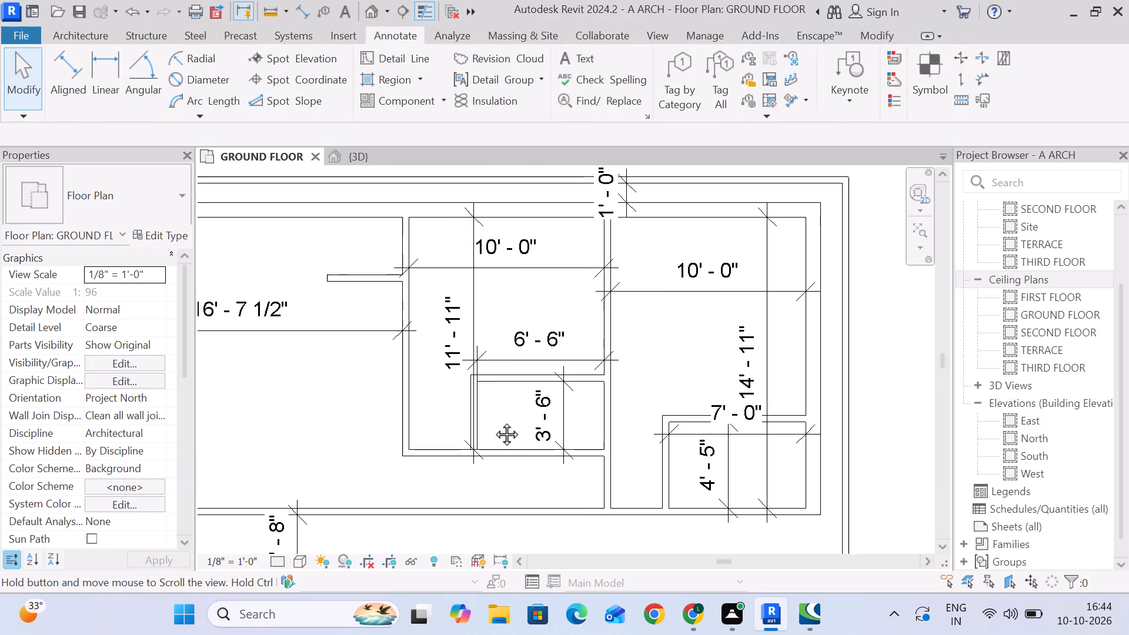
{"action": "middle_click_drag", "start_coordinate": [493, 421], "coordinate": [485, 432]}
{"action": "scroll", "coordinate": [496, 409], "scroll_direction": "up", "scroll_amount": 4}
{"action": "scroll", "coordinate": [497, 407], "scroll_direction": "down", "scroll_amount": 3}
{"action": "middle_click_drag", "start_coordinate": [497, 407], "coordinate": [493, 343]}
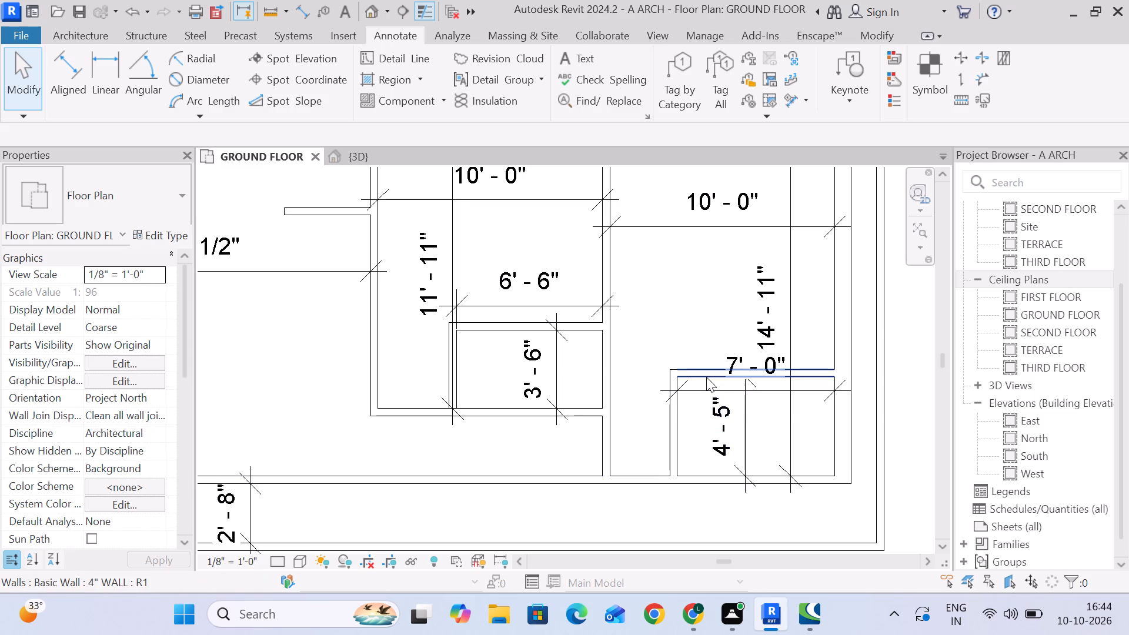
{"action": "left_click", "coordinate": [704, 375]}
{"action": "left_click", "coordinate": [722, 439]}
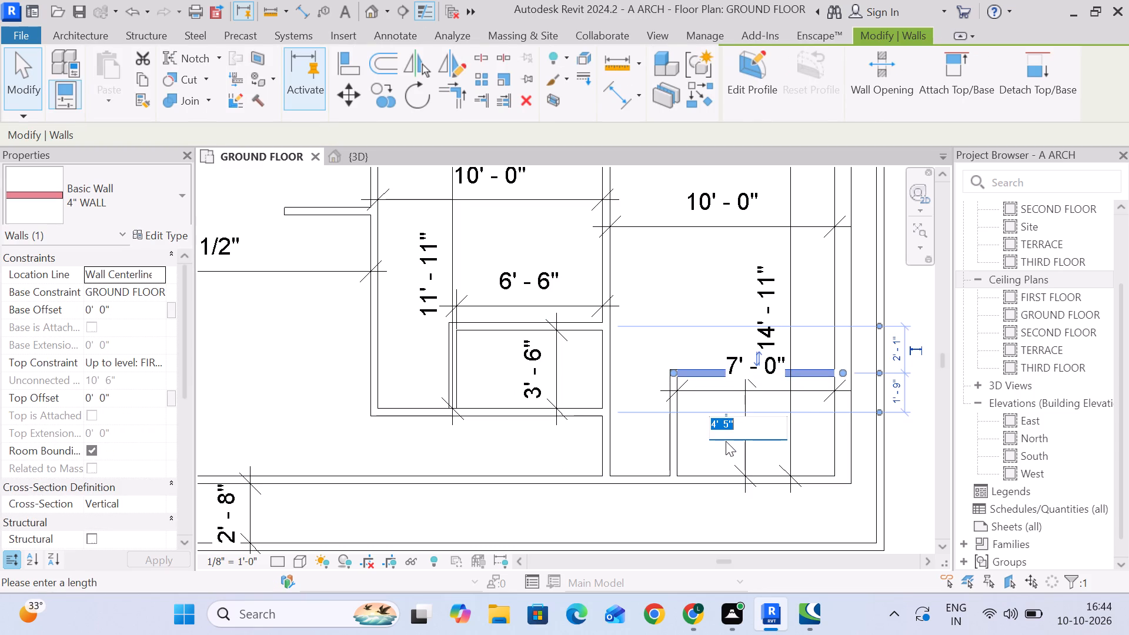
{"action": "key", "text": "4"}
{"action": "key", "text": "apostrophe"}
{"action": "key", "text": "Return"}
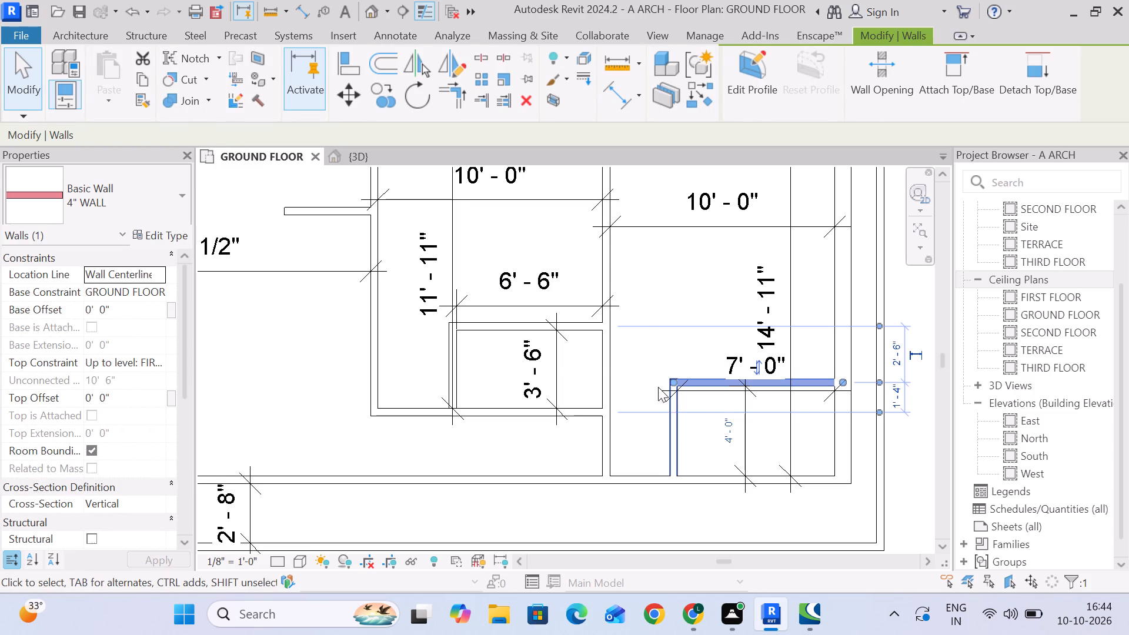
{"action": "left_click", "coordinate": [645, 314]}
Review the room sizes and clearances across the floor plan, from the two 10'-0" rooms to the west rooms.
{"action": "scroll", "coordinate": [686, 312], "scroll_direction": "down", "scroll_amount": 1}
{"action": "middle_click_drag", "start_coordinate": [678, 288], "coordinate": [676, 341]}
{"action": "scroll", "coordinate": [682, 367], "scroll_direction": "up", "scroll_amount": 1}
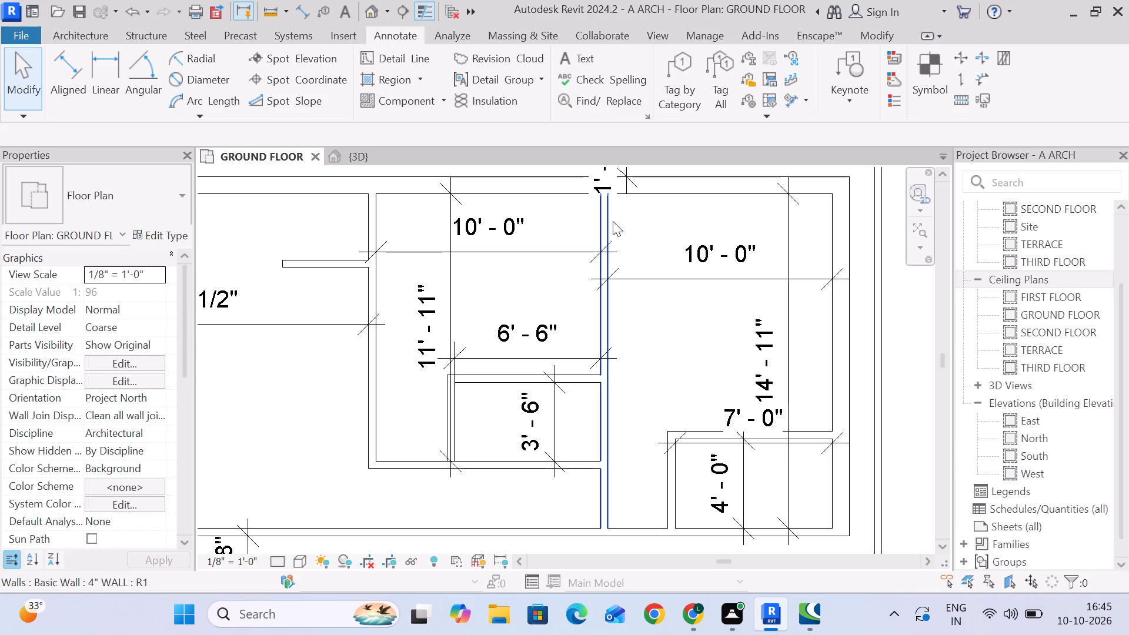
{"action": "scroll", "coordinate": [525, 204], "scroll_direction": "down", "scroll_amount": 3}
{"action": "middle_click_drag", "start_coordinate": [556, 239], "coordinate": [556, 335]}
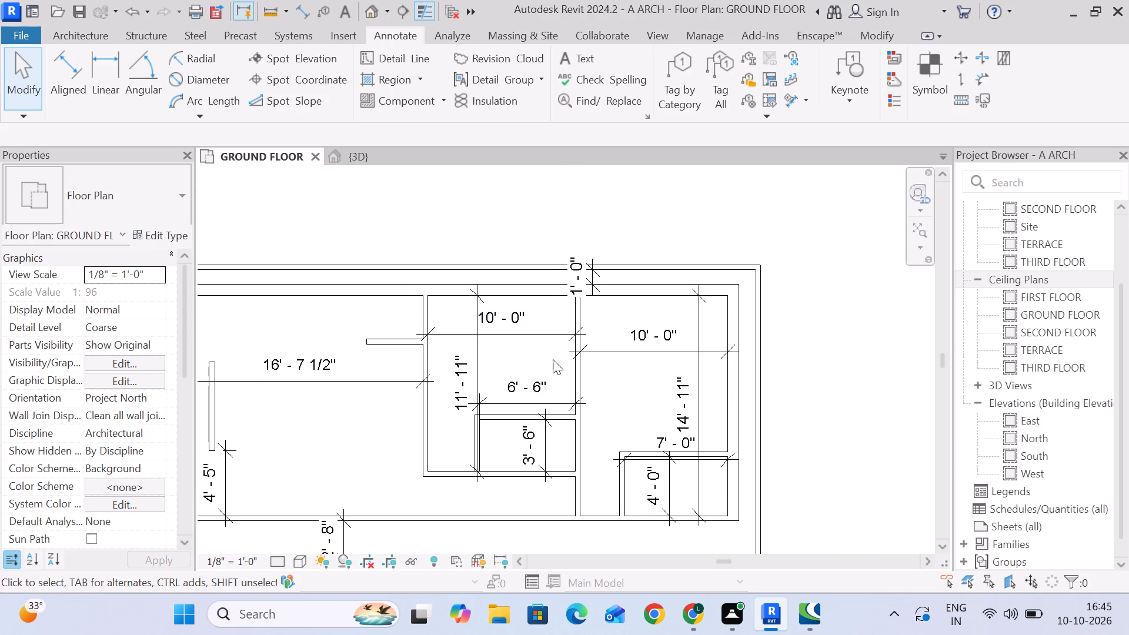
{"action": "middle_click_drag", "start_coordinate": [553, 357], "coordinate": [580, 279]}
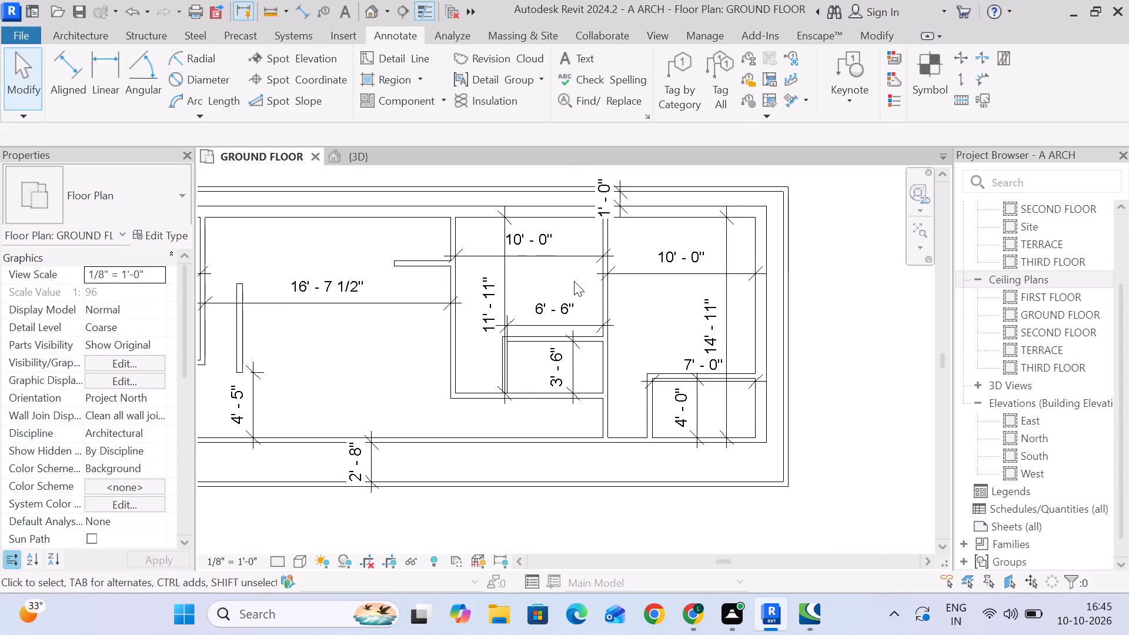
{"action": "middle_click_drag", "start_coordinate": [583, 278], "coordinate": [577, 320]}
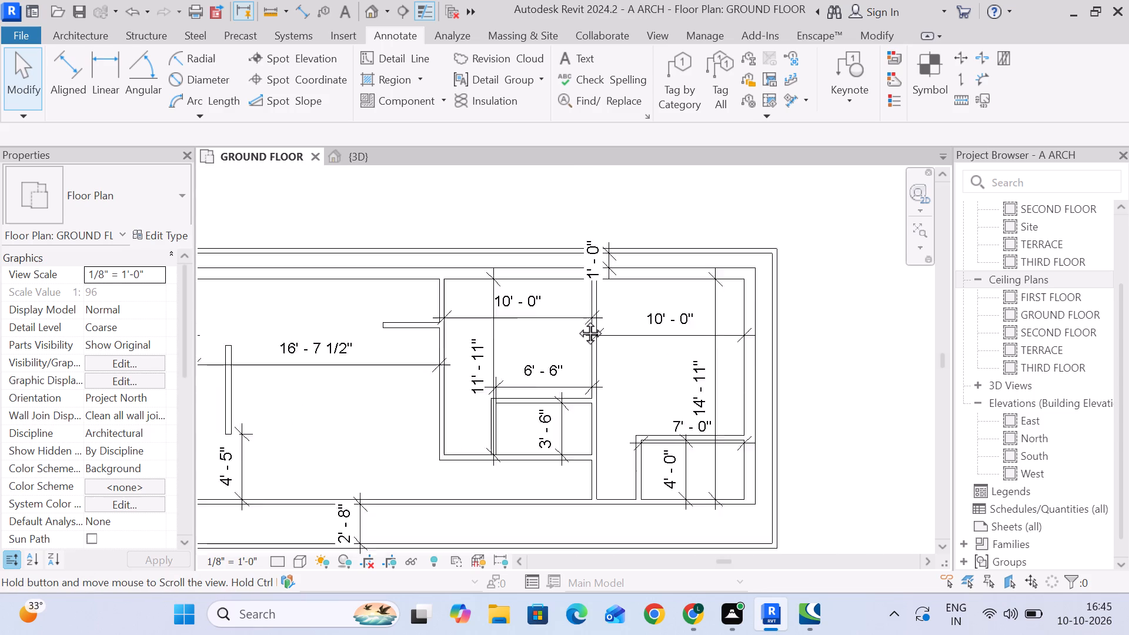
{"action": "middle_click_drag", "start_coordinate": [577, 320], "coordinate": [585, 296]}
{"action": "middle_click_drag", "start_coordinate": [566, 287], "coordinate": [622, 311]}
{"action": "scroll", "coordinate": [636, 332], "scroll_direction": "up", "scroll_amount": 1}
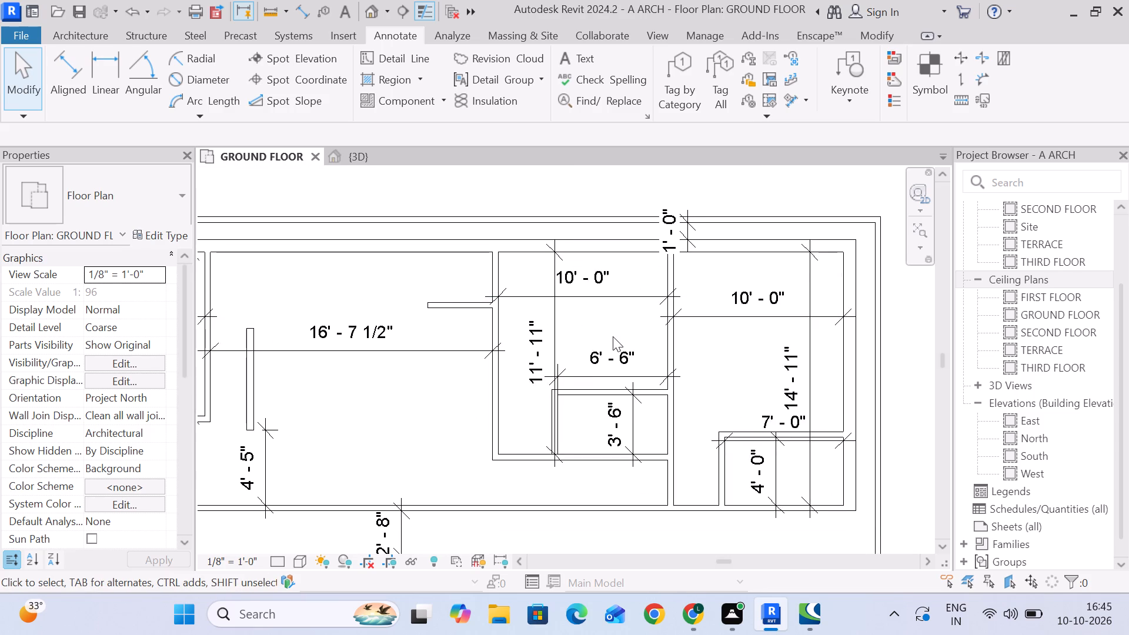
{"action": "middle_click_drag", "start_coordinate": [613, 326], "coordinate": [613, 268]}
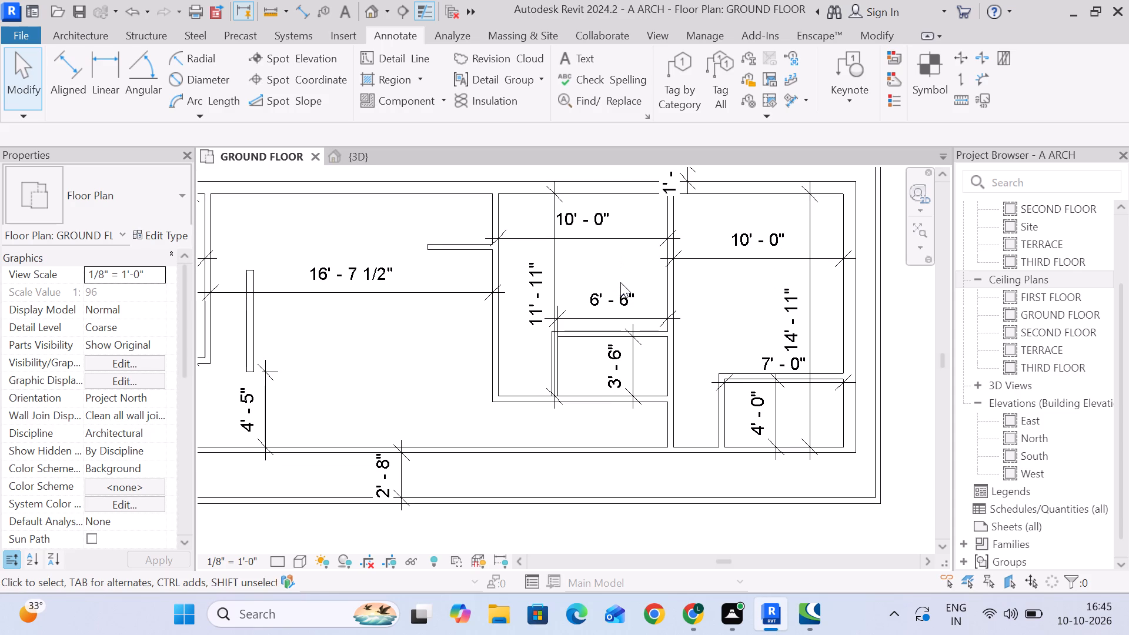
{"action": "middle_click_drag", "start_coordinate": [629, 259], "coordinate": [610, 282]}
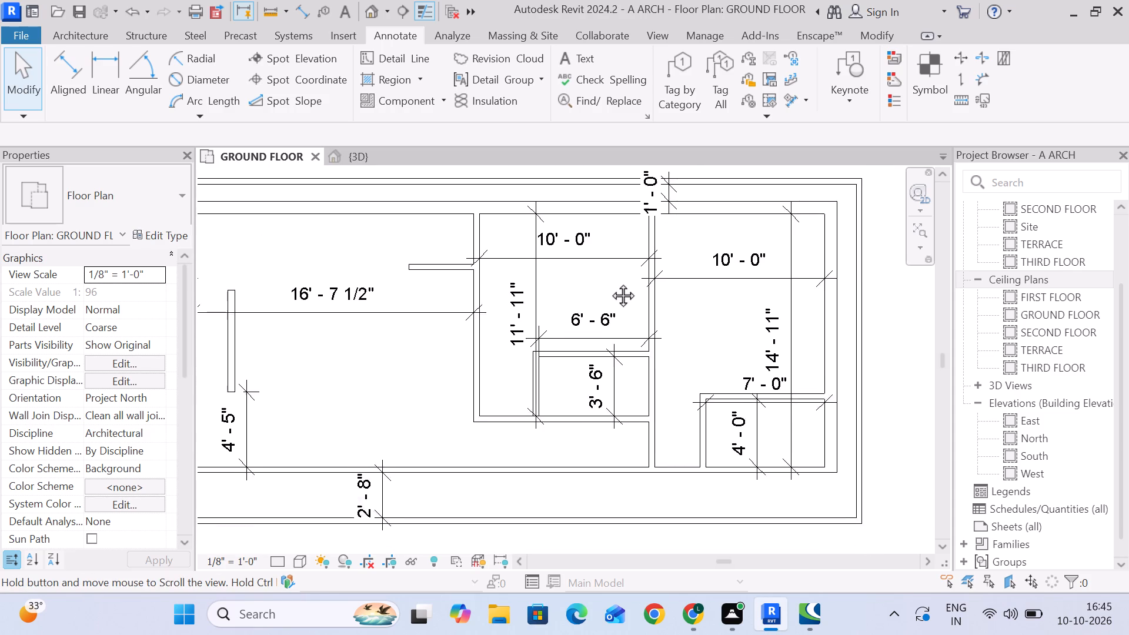
{"action": "middle_click_drag", "start_coordinate": [610, 282], "coordinate": [610, 268]}
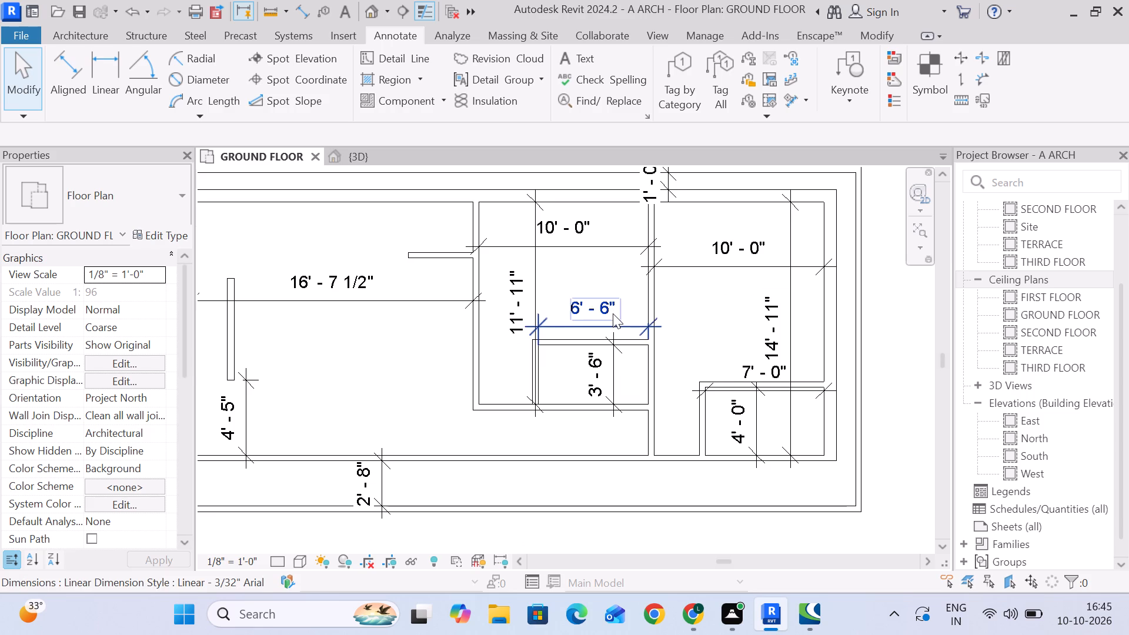
{"action": "scroll", "coordinate": [613, 305], "scroll_direction": "down", "scroll_amount": 1}
{"action": "middle_click_drag", "start_coordinate": [616, 306], "coordinate": [616, 324]}
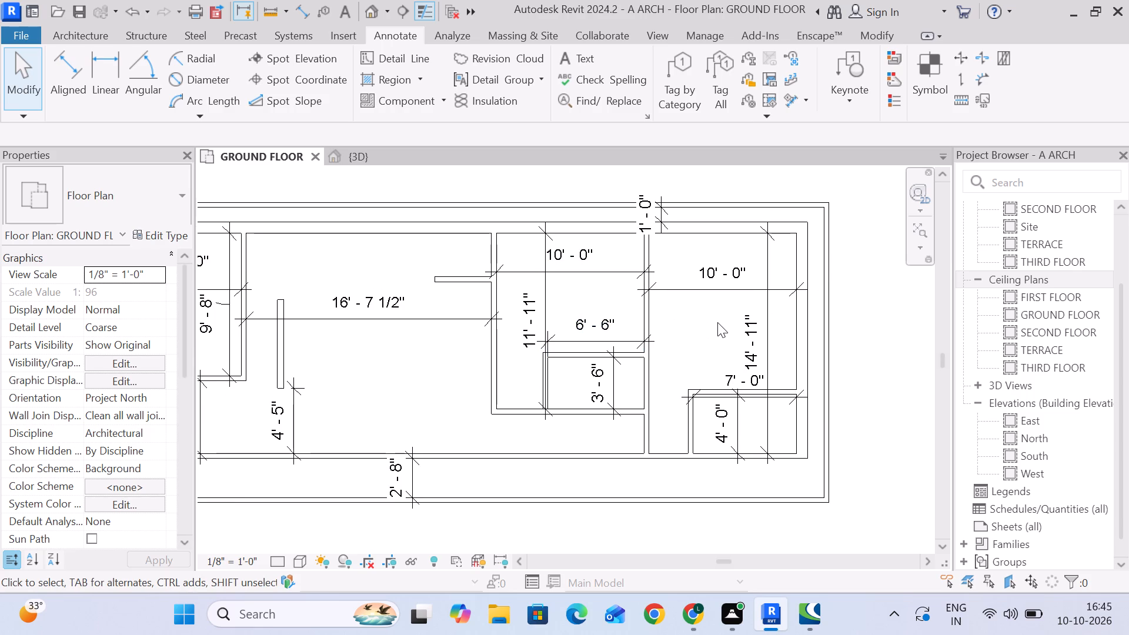
{"action": "middle_click_drag", "start_coordinate": [707, 322], "coordinate": [704, 290]}
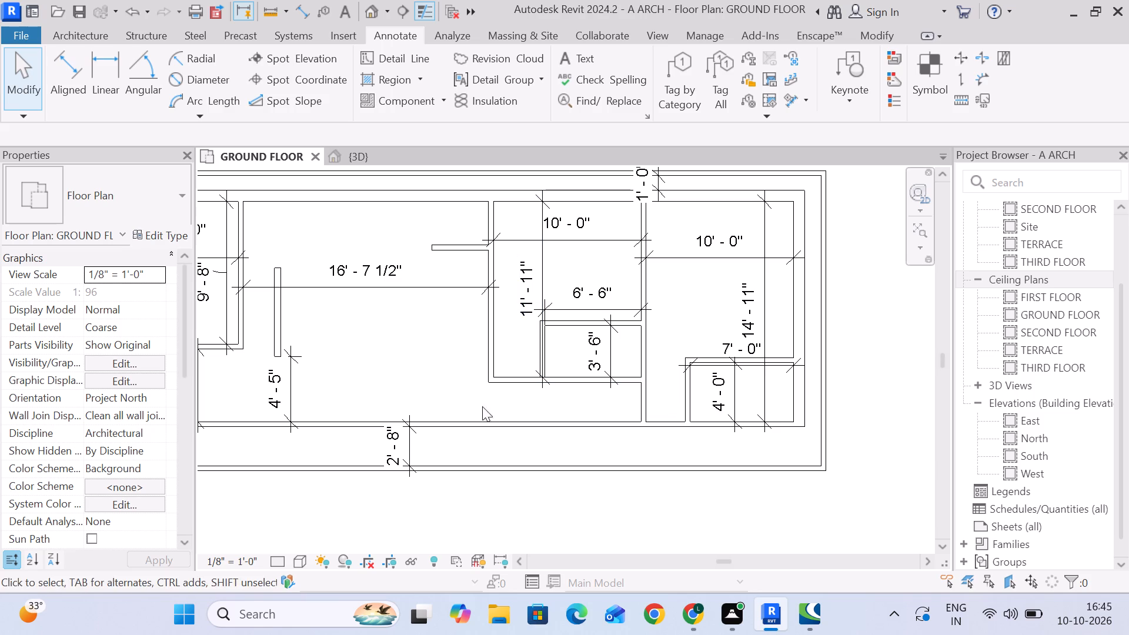
{"action": "scroll", "coordinate": [510, 440], "scroll_direction": "down", "scroll_amount": 3}
{"action": "middle_click_drag", "start_coordinate": [512, 437], "coordinate": [545, 382]}
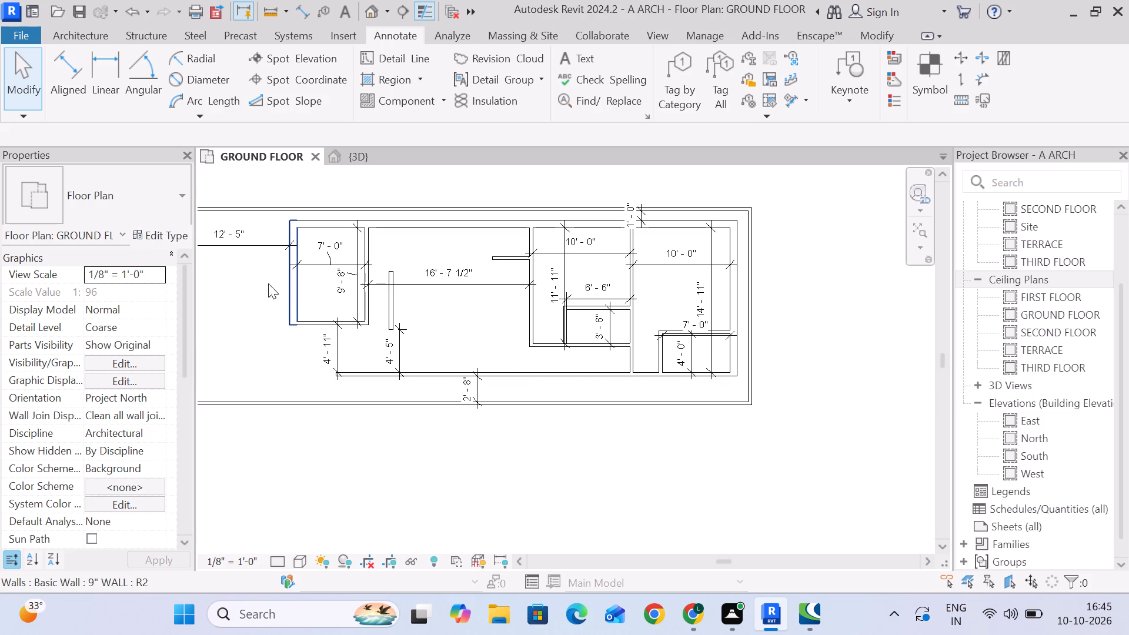
Set the central room's width to 15' by moving the 4" wall it shares with the 7'-0" wide west room.
{"action": "middle_click_drag", "start_coordinate": [295, 340], "coordinate": [396, 332]}
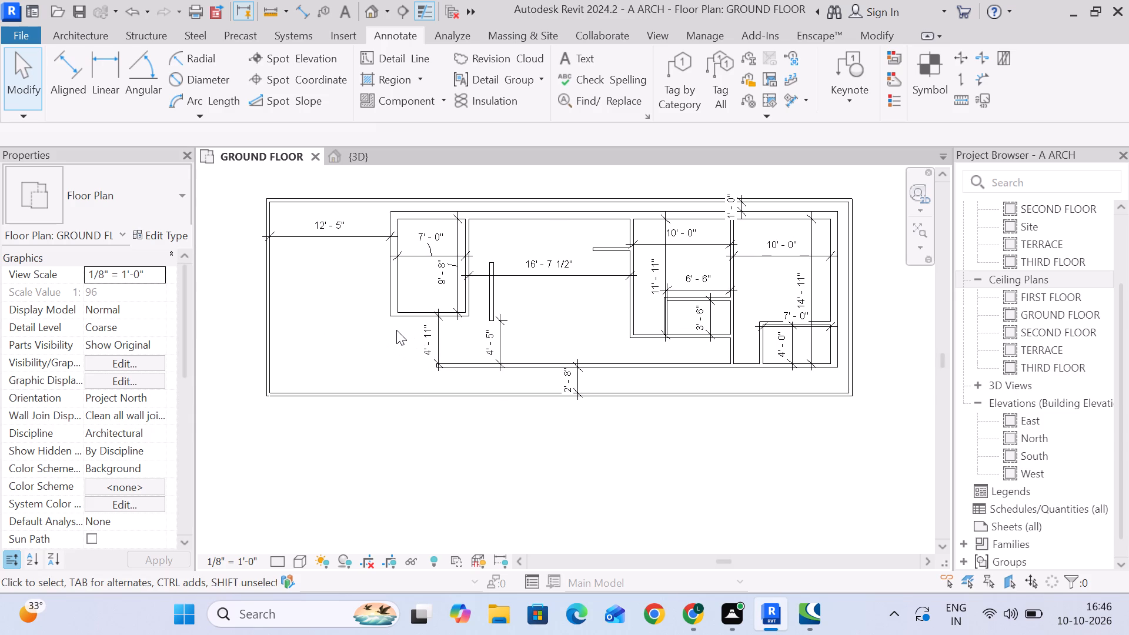
{"action": "left_click", "coordinate": [539, 252]}
{"action": "left_click", "coordinate": [544, 263]}
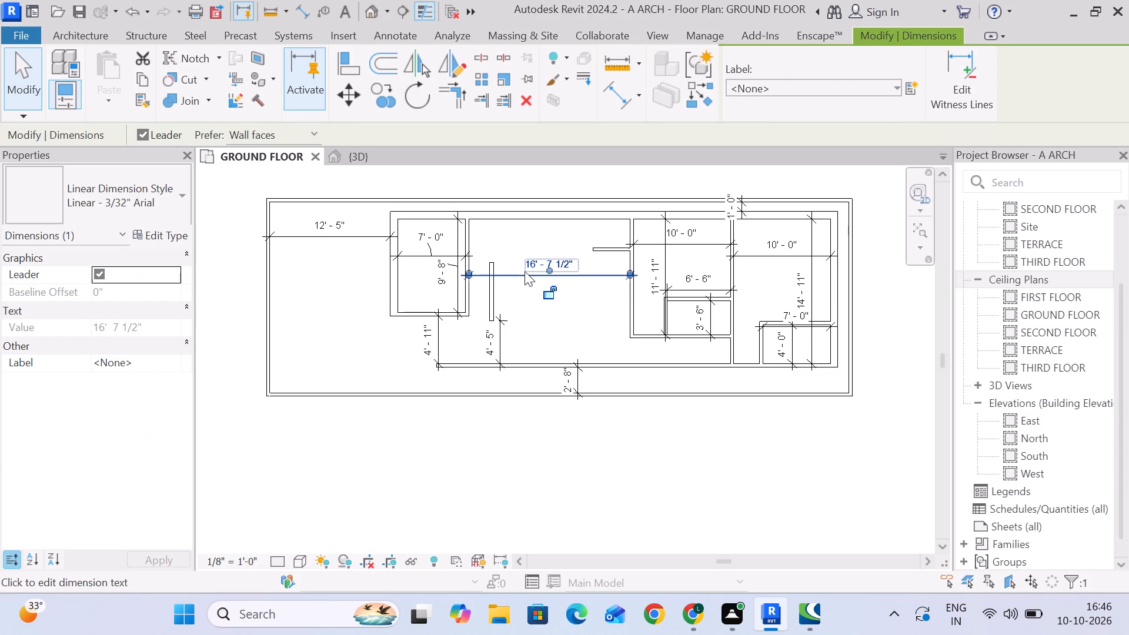
{"action": "left_click", "coordinate": [513, 288]}
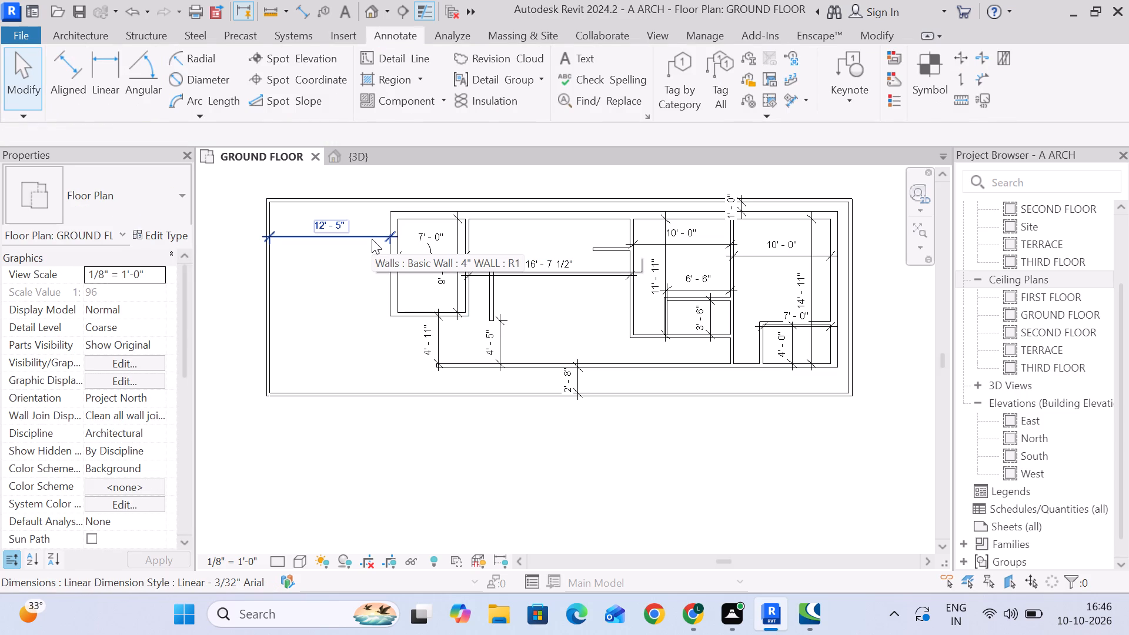
{"action": "left_click", "coordinate": [470, 265]}
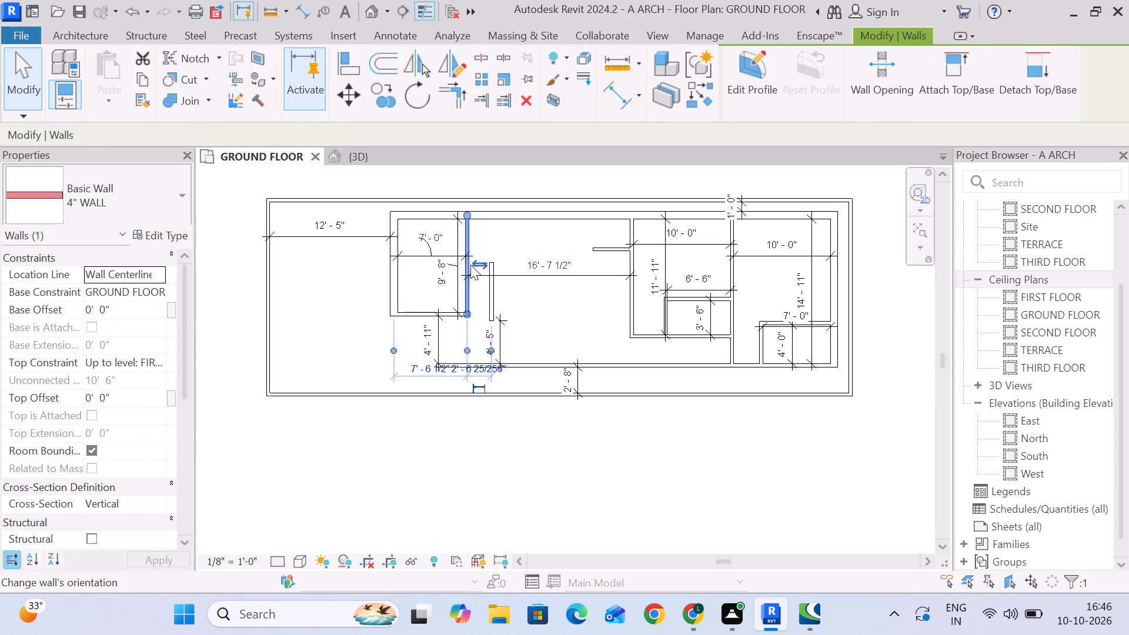
{"action": "left_click", "coordinate": [532, 267]}
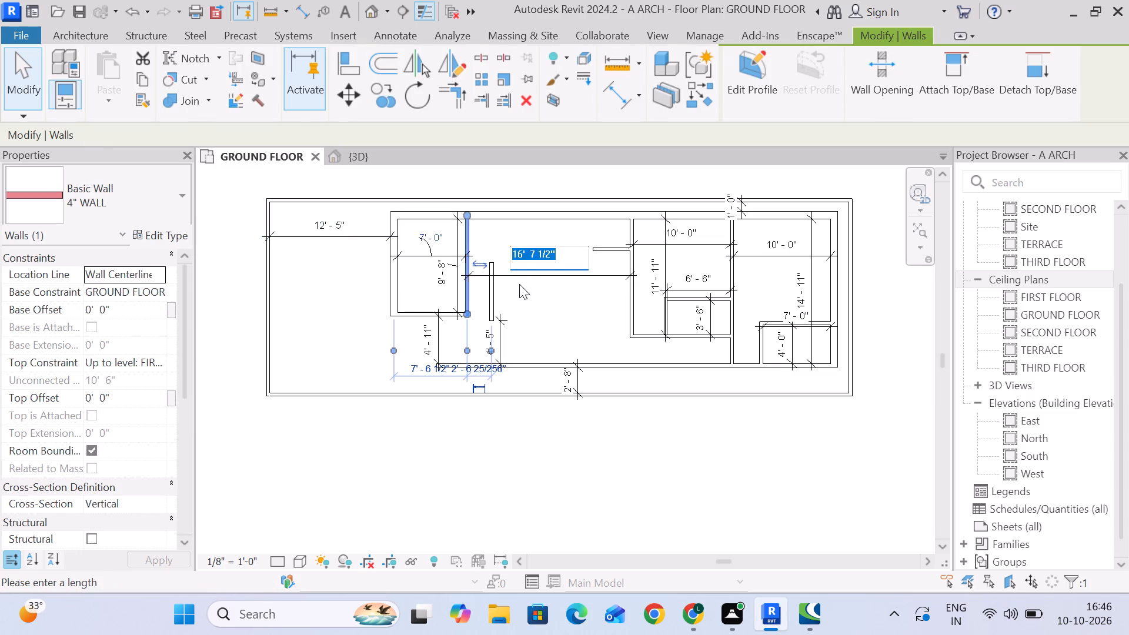
{"action": "key", "text": "1"}
{"action": "key", "text": "5"}
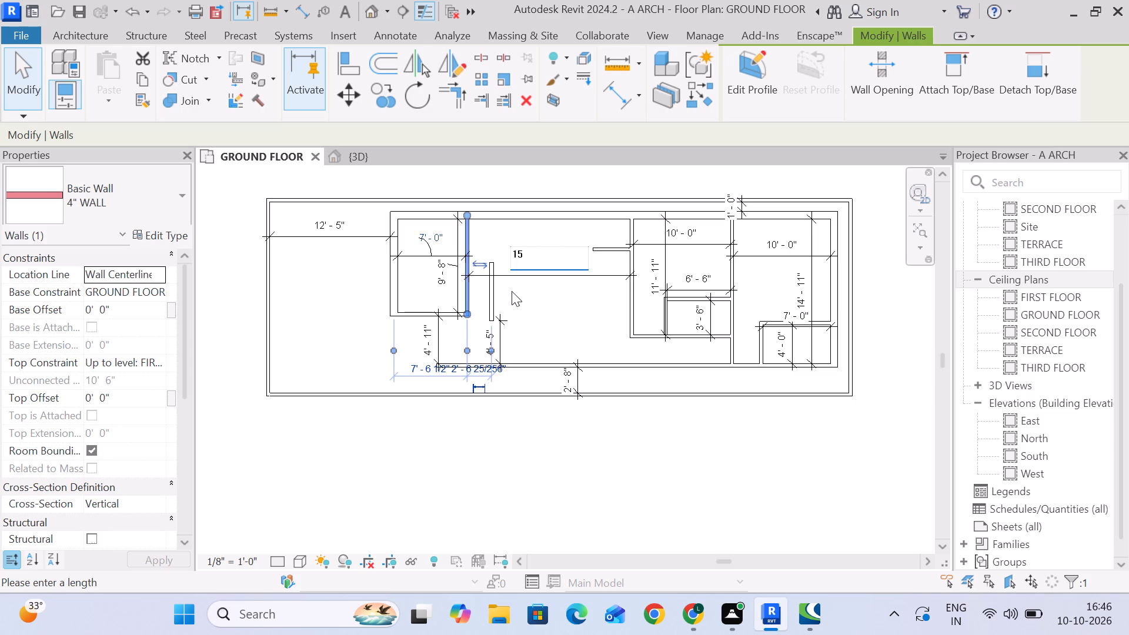
{"action": "key", "text": "apostrophe"}
{"action": "key", "text": "Return"}
{"action": "left_click", "coordinate": [543, 294]}
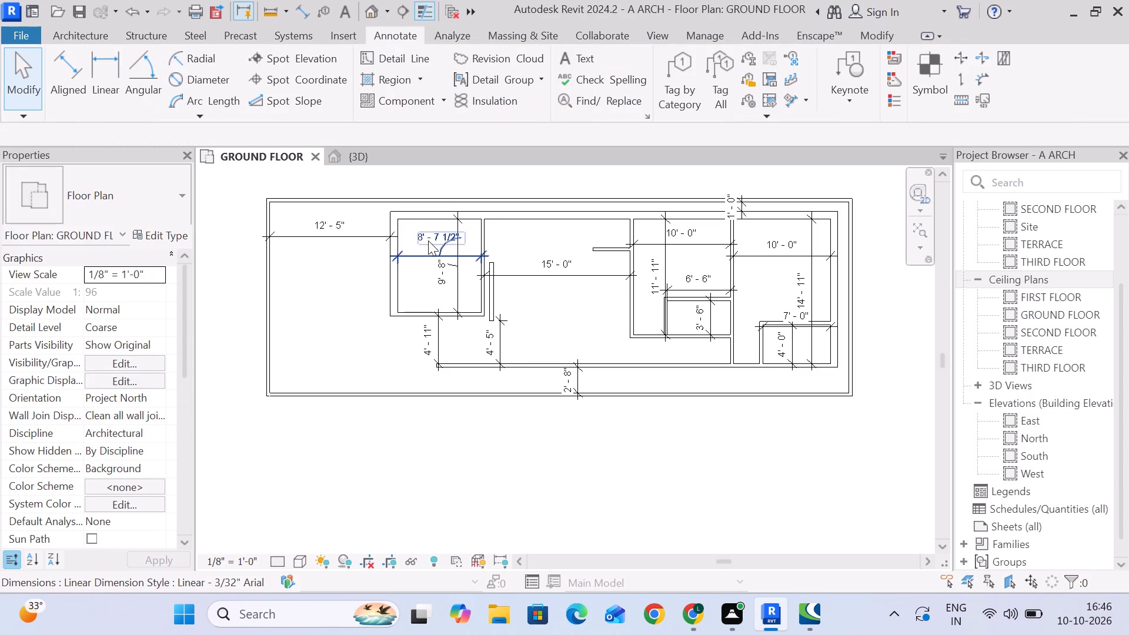
Set the west room's inner width to 7' by moving its 9" west wall.
{"action": "left_click", "coordinate": [395, 283]}
{"action": "left_click", "coordinate": [440, 232]}
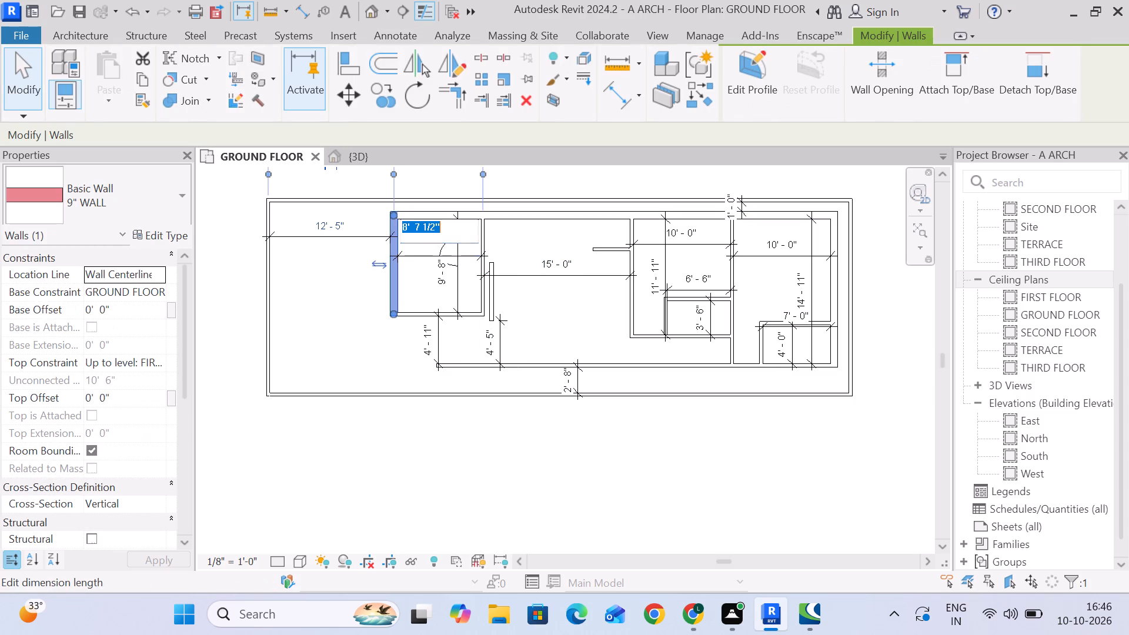
{"action": "key", "text": "7"}
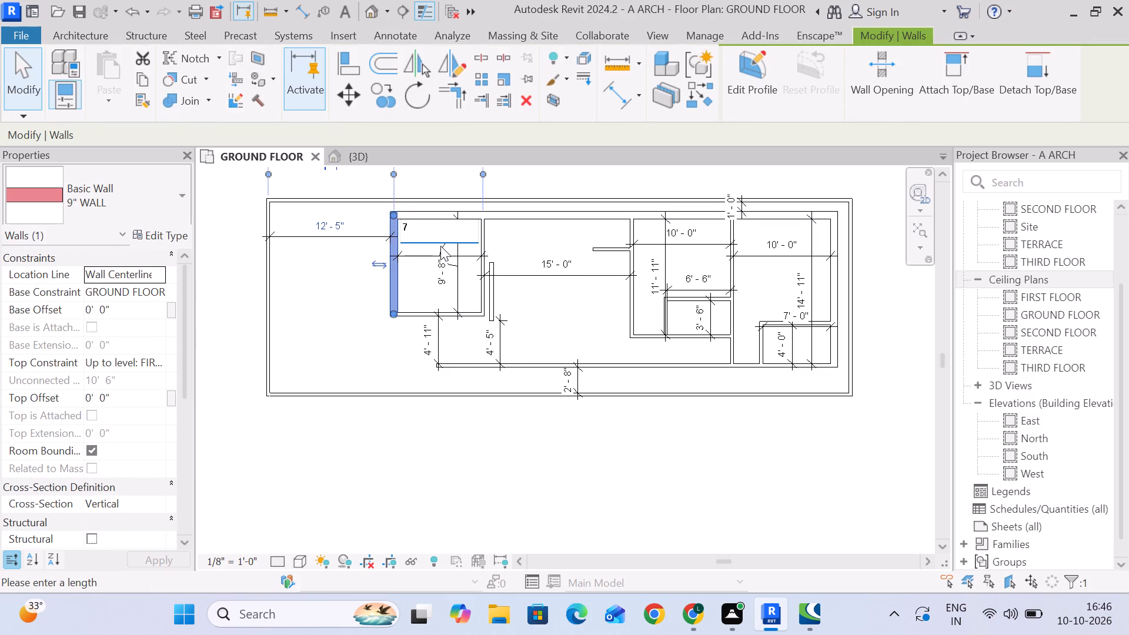
{"action": "key", "text": "apostrophe"}
{"action": "key", "text": "Return"}
{"action": "left_click", "coordinate": [323, 321]}
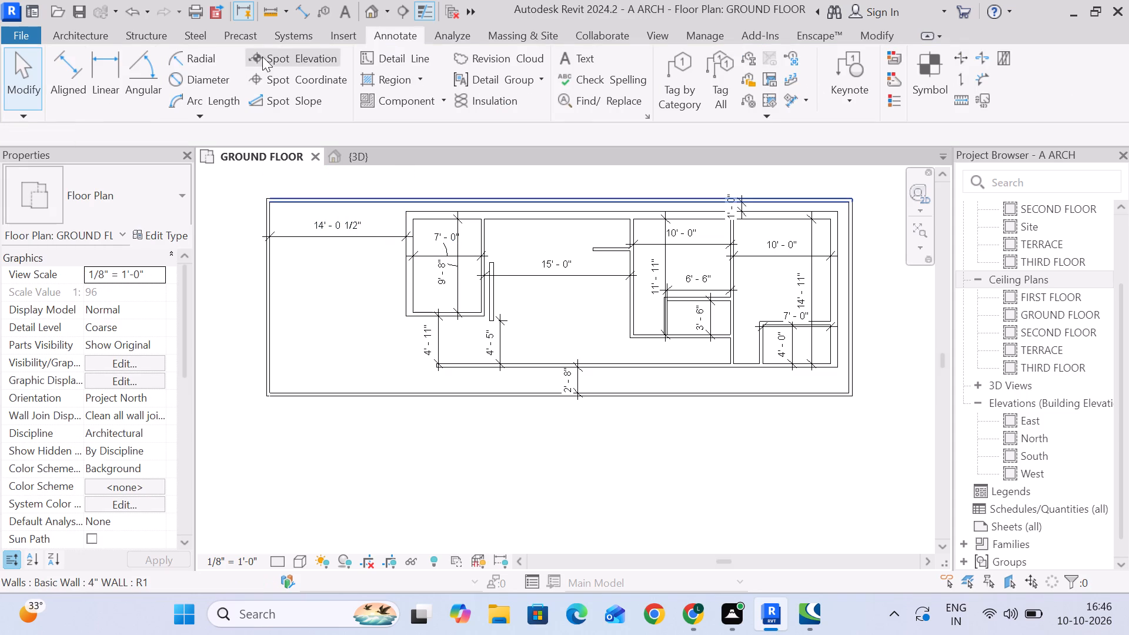
Draw a north-south 4" wall about 10'-2 1/2" long, about 4'-6" west of the west room's outer wall.
{"action": "left_click", "coordinate": [52, 29]}
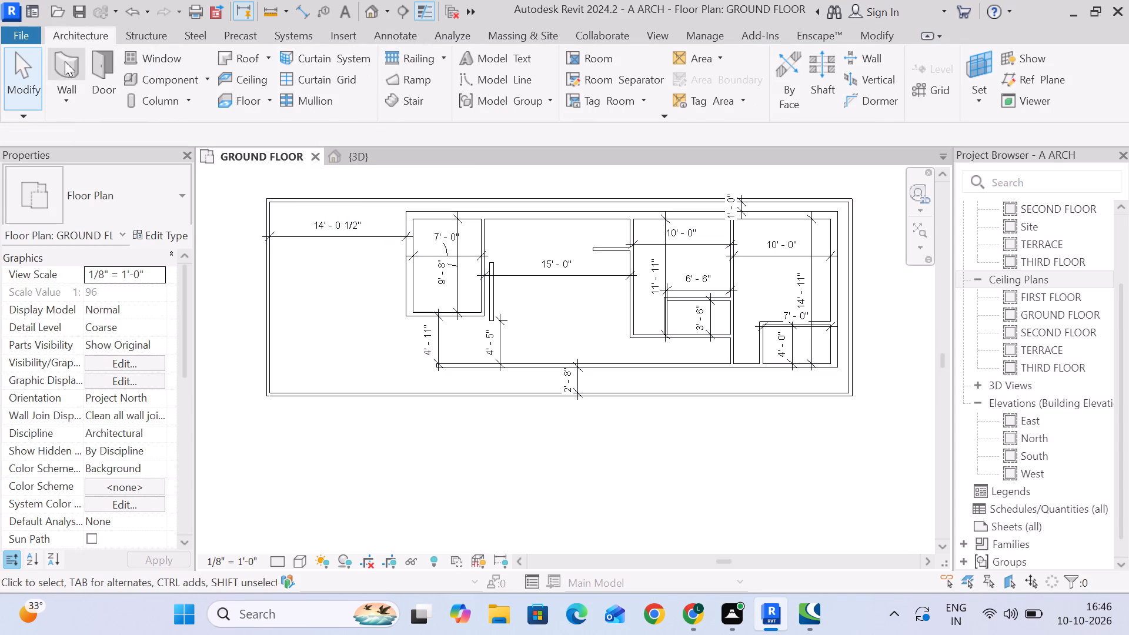
{"action": "left_click", "coordinate": [65, 66]}
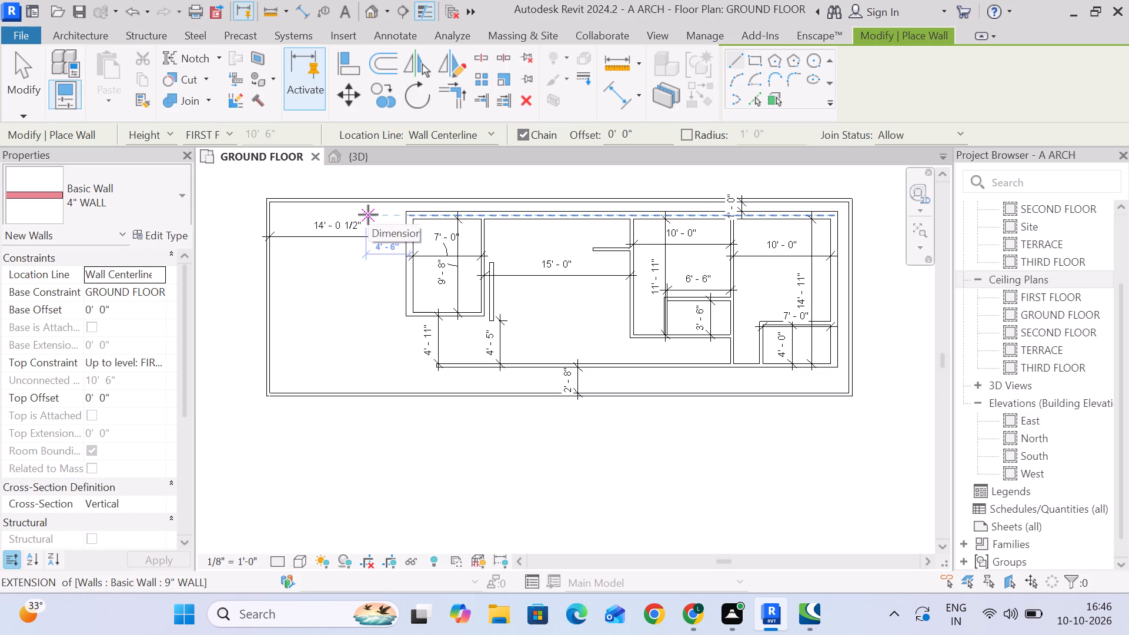
{"action": "left_click", "coordinate": [368, 212]}
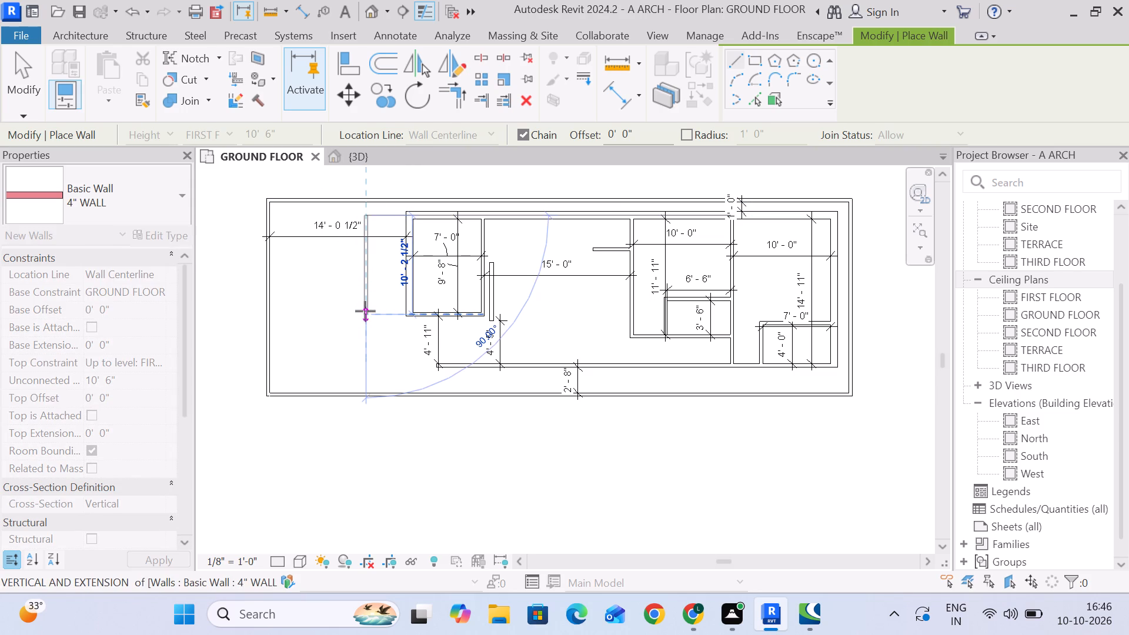
{"action": "left_click", "coordinate": [365, 311]}
{"action": "key", "text": "Escape"}
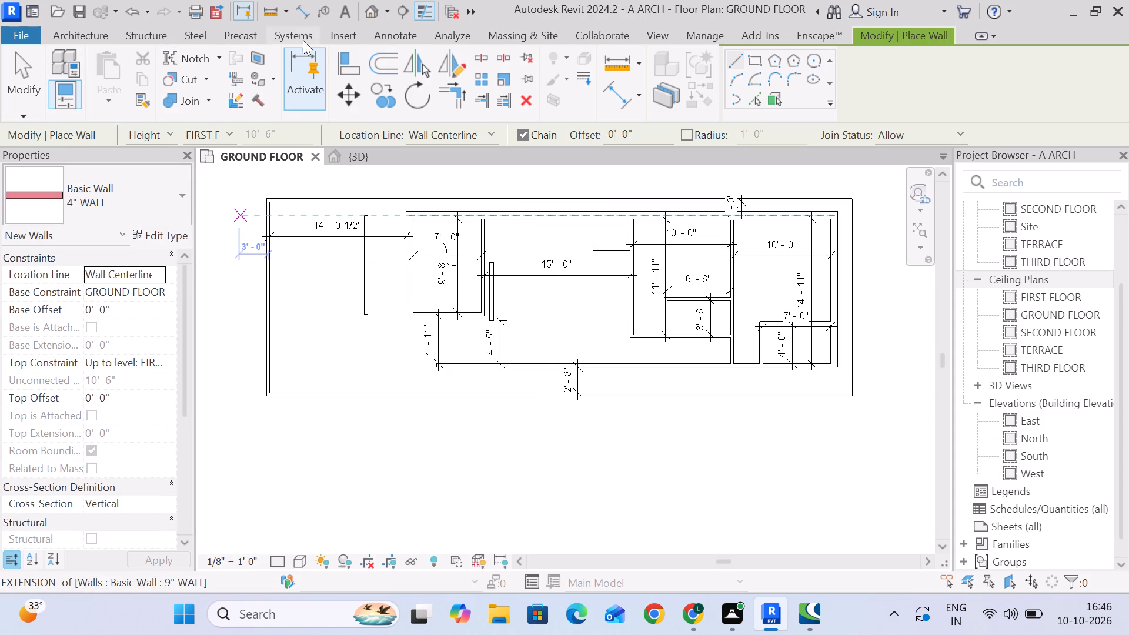
Add an aligned dimension between the west room's outer wall face and the freestanding 4" wall to its west.
{"action": "left_click", "coordinate": [390, 42]}
{"action": "left_click", "coordinate": [76, 65]}
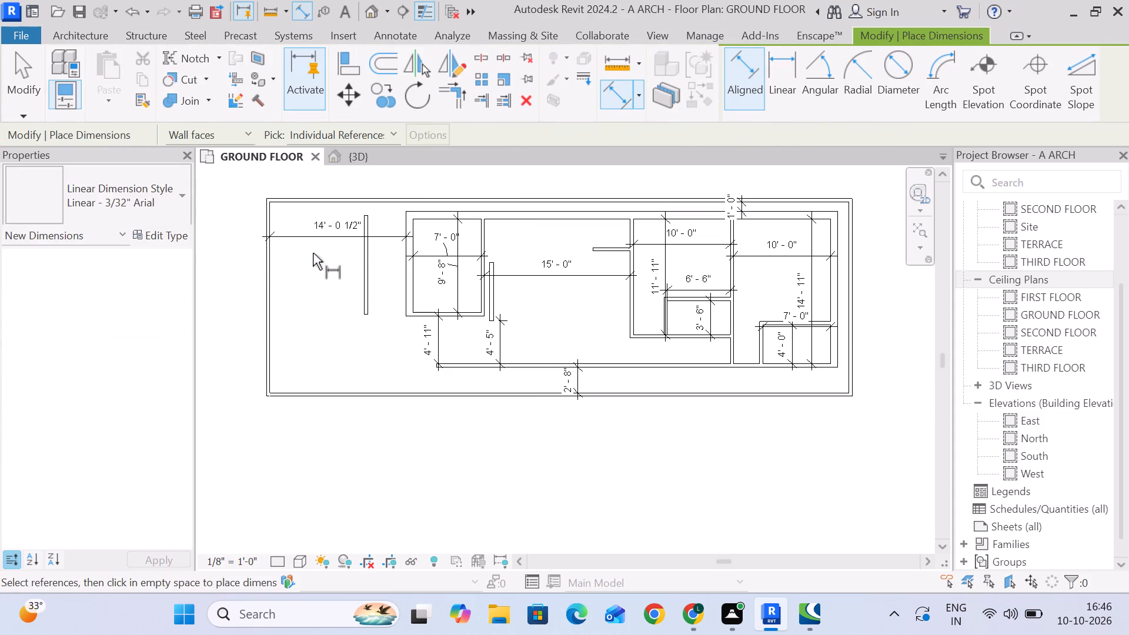
{"action": "scroll", "coordinate": [365, 280], "scroll_direction": "up", "scroll_amount": 6}
{"action": "left_click", "coordinate": [455, 284]}
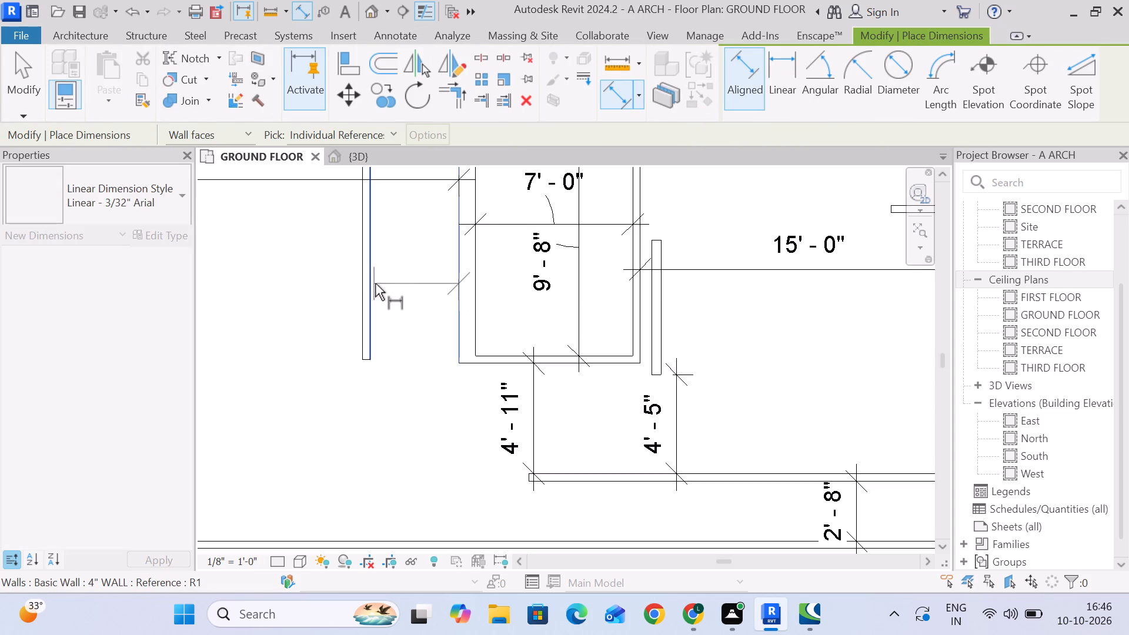
{"action": "left_click", "coordinate": [371, 282]}
{"action": "left_click", "coordinate": [407, 296]}
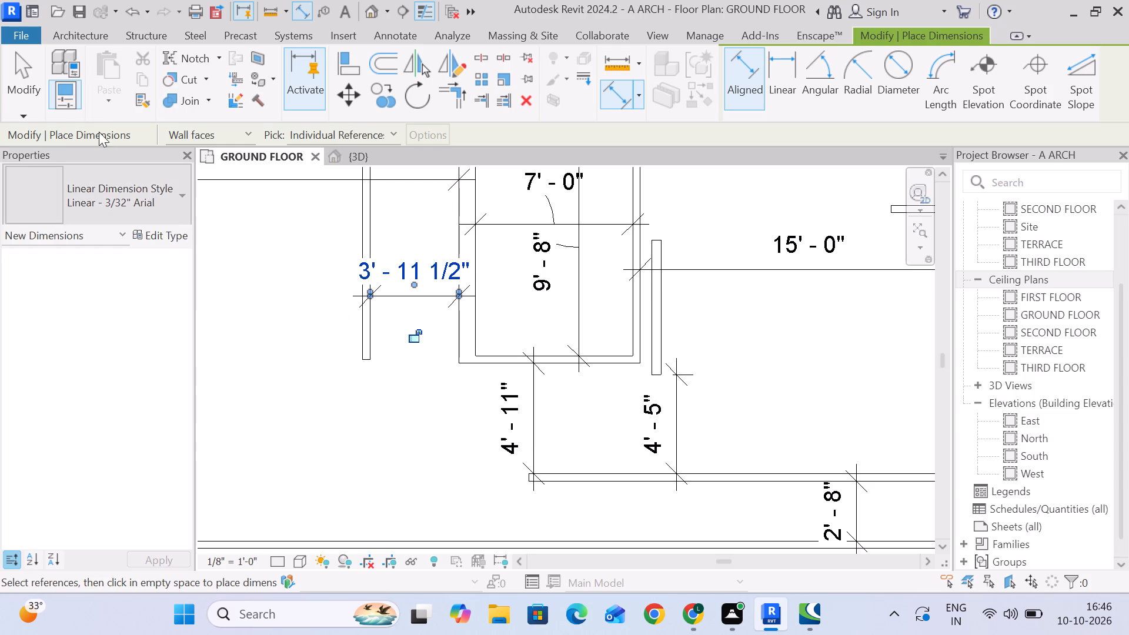
{"action": "left_click", "coordinate": [37, 76]}
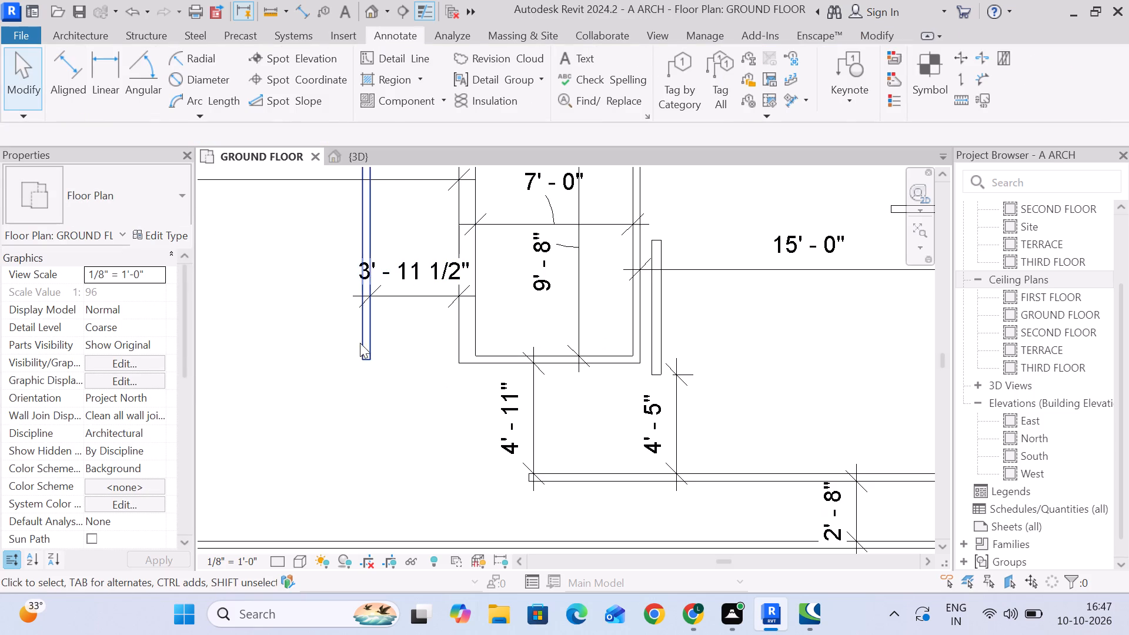
Set the clearance between the freestanding 4" wall and the west room to 5' by moving the freestanding wall.
{"action": "left_click", "coordinate": [363, 343]}
{"action": "scroll", "coordinate": [387, 363], "scroll_direction": "down", "scroll_amount": 5}
{"action": "middle_click_drag", "start_coordinate": [426, 399], "coordinate": [521, 428]}
{"action": "scroll", "coordinate": [524, 428], "scroll_direction": "up", "scroll_amount": 7}
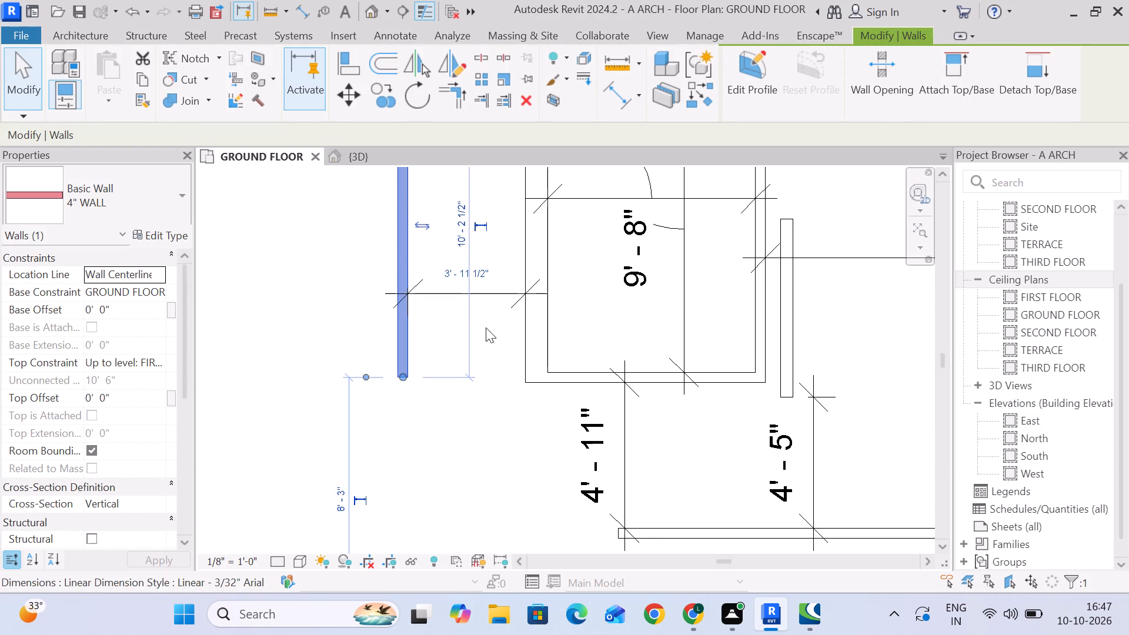
{"action": "scroll", "coordinate": [488, 330], "scroll_direction": "down", "scroll_amount": 9}
{"action": "scroll", "coordinate": [501, 357], "scroll_direction": "up", "scroll_amount": 6}
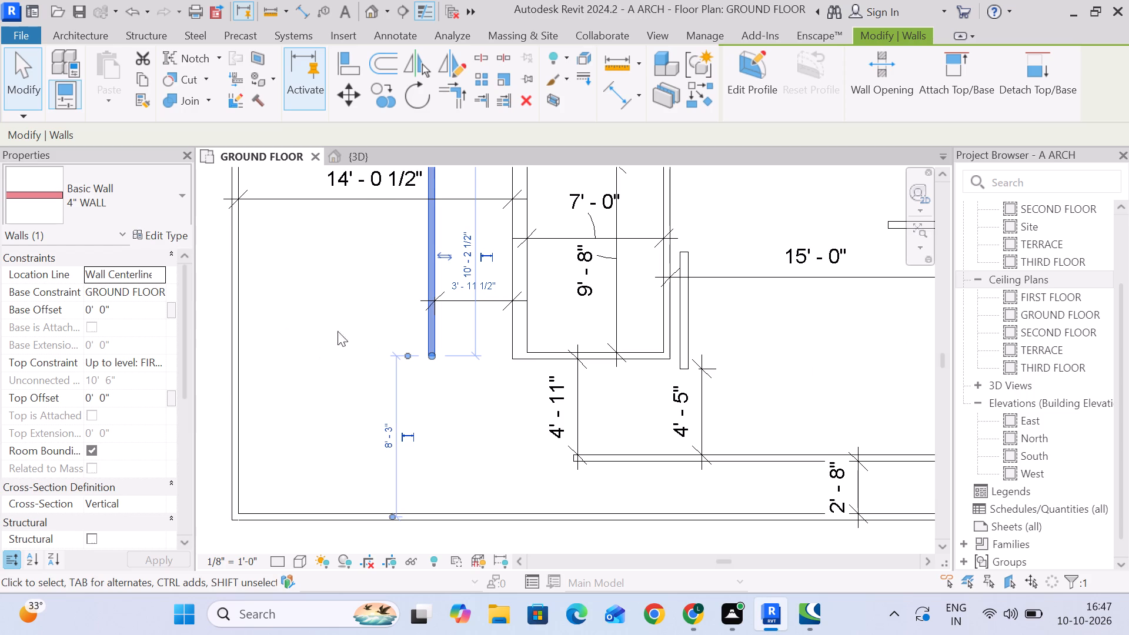
{"action": "scroll", "coordinate": [340, 339], "scroll_direction": "down", "scroll_amount": 3}
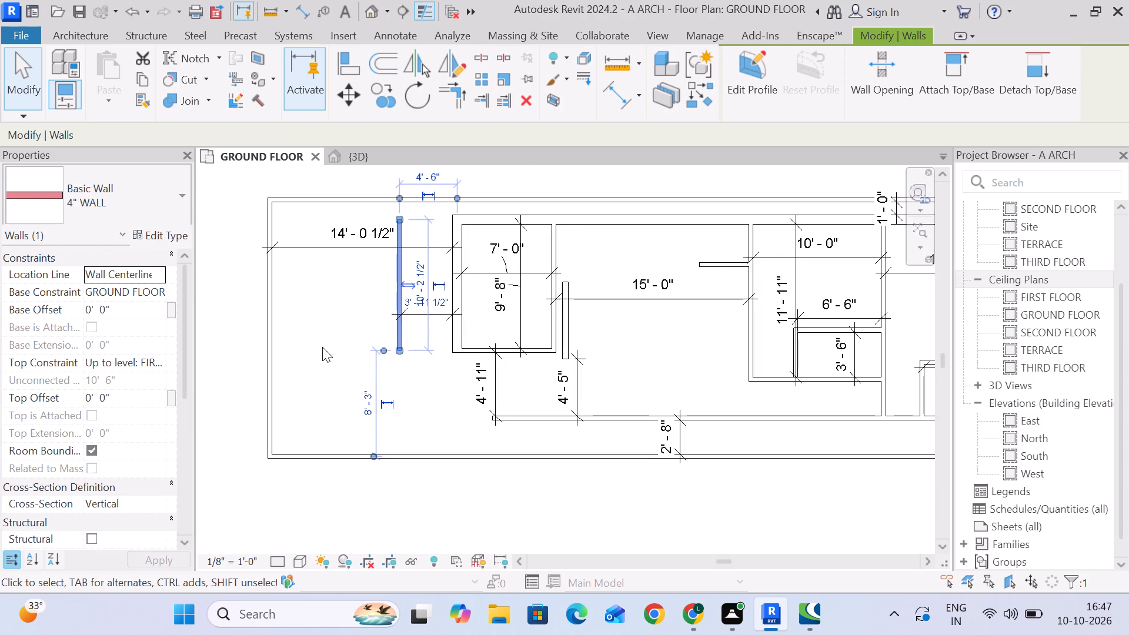
{"action": "middle_click_drag", "start_coordinate": [313, 346], "coordinate": [249, 417]}
{"action": "middle_click_drag", "start_coordinate": [281, 405], "coordinate": [278, 402]}
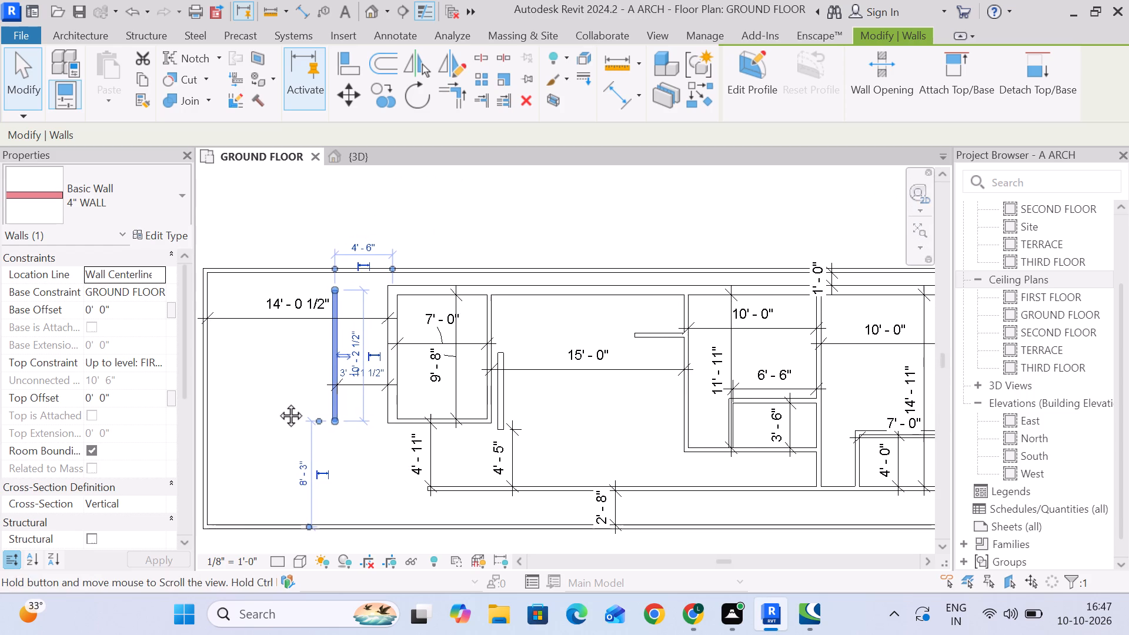
{"action": "middle_click_drag", "start_coordinate": [278, 402], "coordinate": [270, 386]}
{"action": "scroll", "coordinate": [279, 377], "scroll_direction": "up", "scroll_amount": 2}
{"action": "scroll", "coordinate": [280, 377], "scroll_direction": "down", "scroll_amount": 1}
{"action": "middle_click_drag", "start_coordinate": [280, 376], "coordinate": [287, 330]}
{"action": "scroll", "coordinate": [287, 330], "scroll_direction": "up", "scroll_amount": 1}
{"action": "scroll", "coordinate": [288, 330], "scroll_direction": "down", "scroll_amount": 3}
{"action": "scroll", "coordinate": [300, 346], "scroll_direction": "up", "scroll_amount": 4}
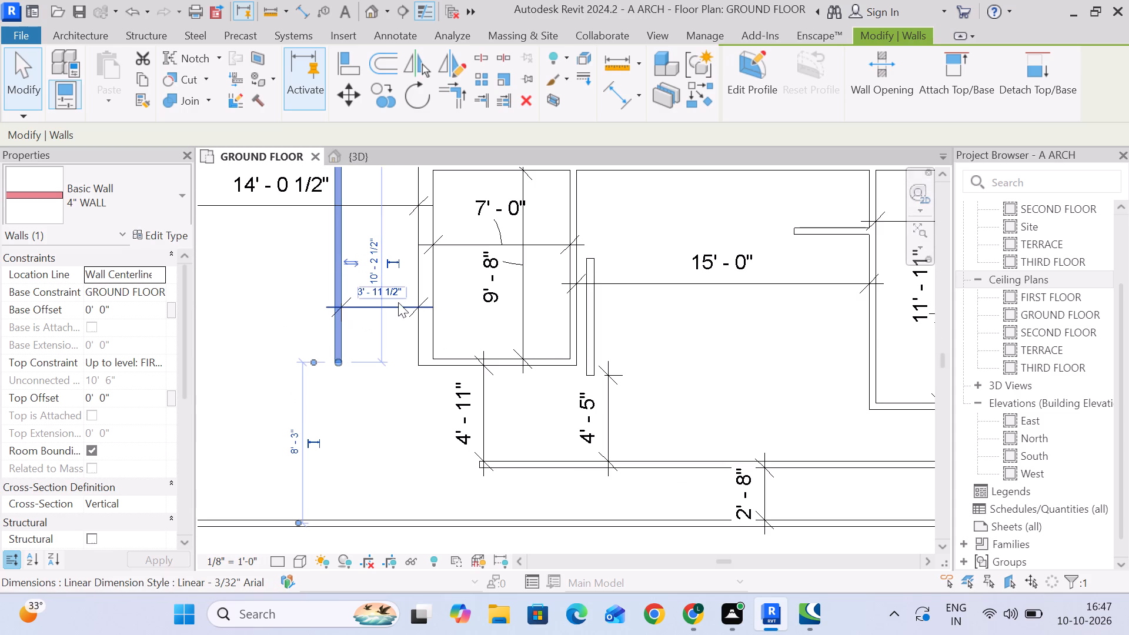
{"action": "left_click", "coordinate": [395, 298]}
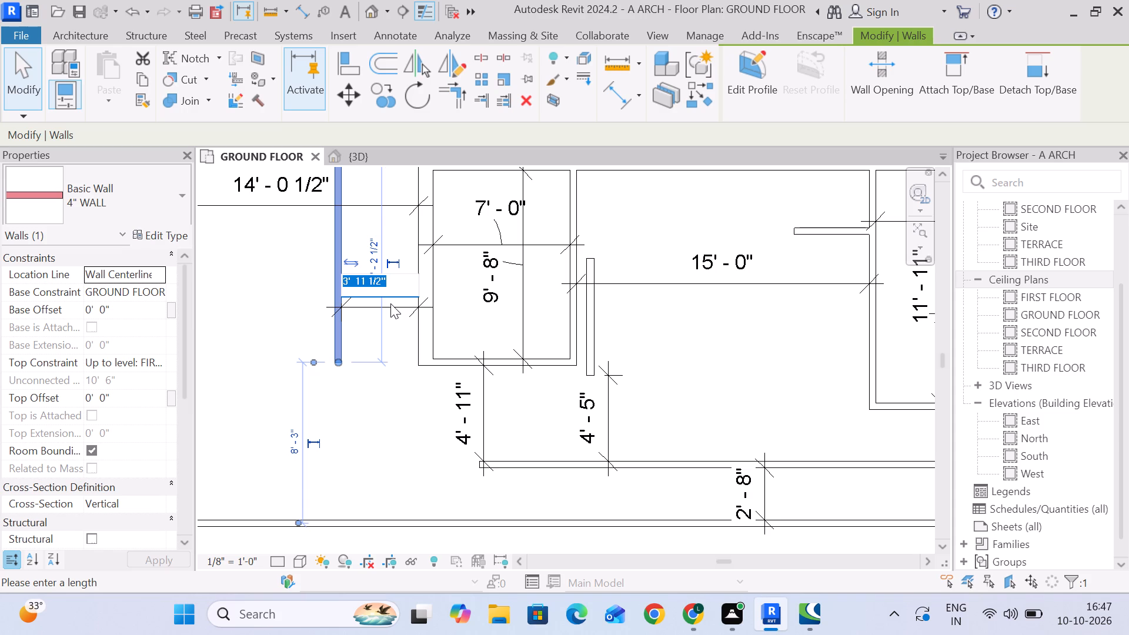
{"action": "key", "text": "5"}
{"action": "key", "text": "apostrophe"}
{"action": "key", "text": "Return"}
{"action": "left_click", "coordinate": [389, 342]}
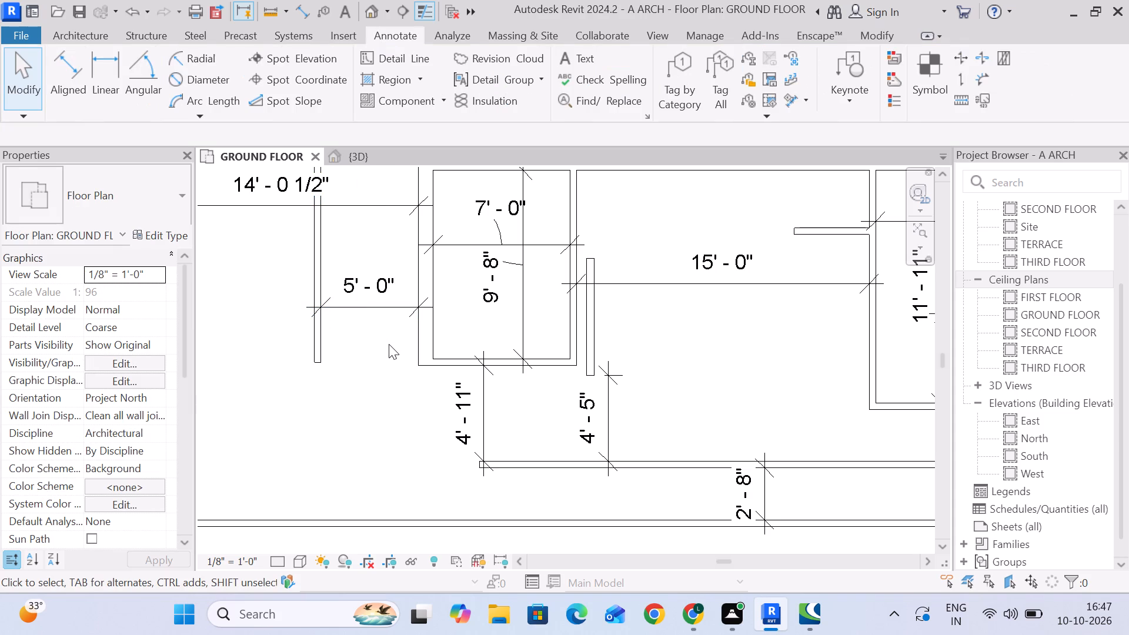
Nudge the 6'-0" long interior partition in the central room east to about 2' from the room's west wall.
{"action": "scroll", "coordinate": [389, 349], "scroll_direction": "down", "scroll_amount": 3}
{"action": "scroll", "coordinate": [372, 346], "scroll_direction": "up", "scroll_amount": 4}
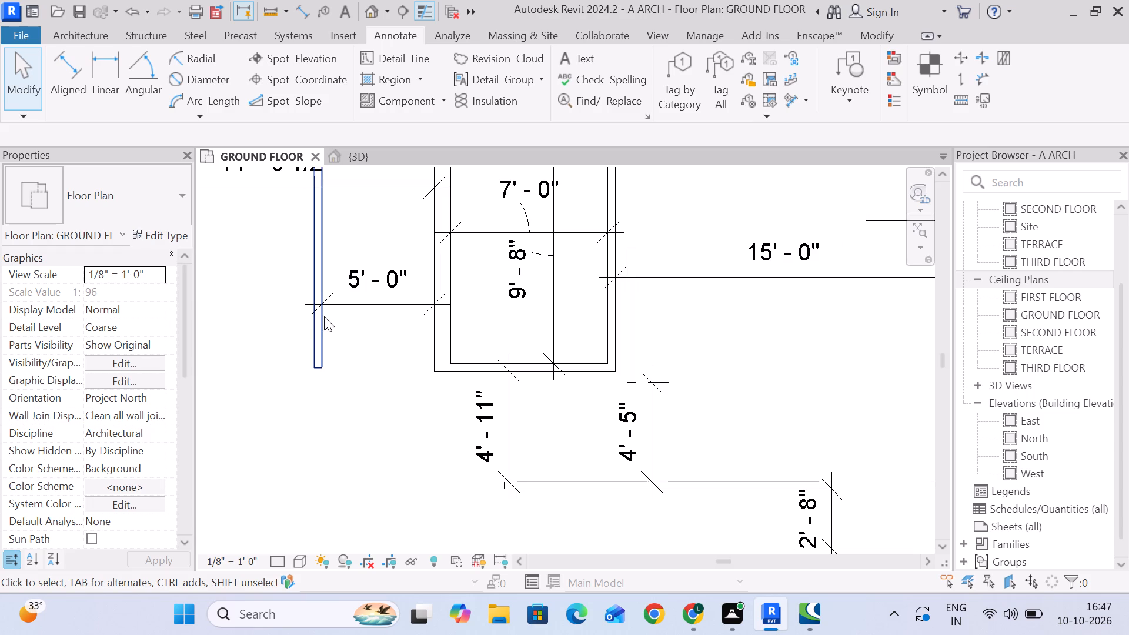
{"action": "middle_click_drag", "start_coordinate": [410, 356], "coordinate": [409, 407]}
{"action": "scroll", "coordinate": [409, 409], "scroll_direction": "up", "scroll_amount": 1}
{"action": "scroll", "coordinate": [407, 409], "scroll_direction": "down", "scroll_amount": 4}
{"action": "middle_click_drag", "start_coordinate": [393, 406], "coordinate": [362, 396]}
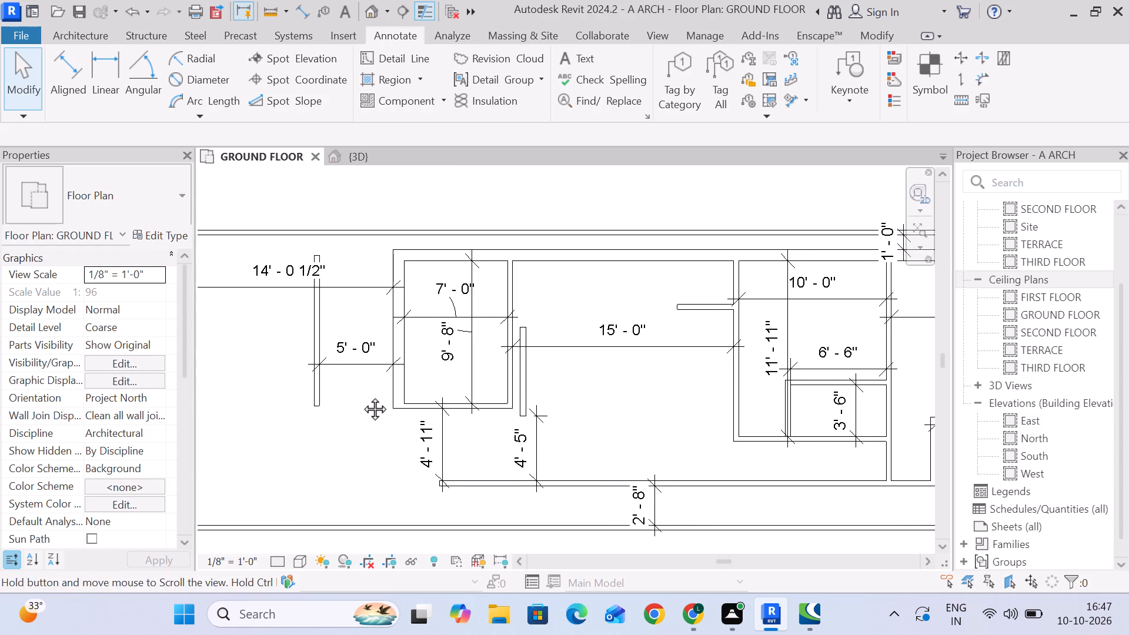
{"action": "middle_click_drag", "start_coordinate": [362, 396], "coordinate": [350, 393]}
{"action": "scroll", "coordinate": [675, 319], "scroll_direction": "up", "scroll_amount": 2}
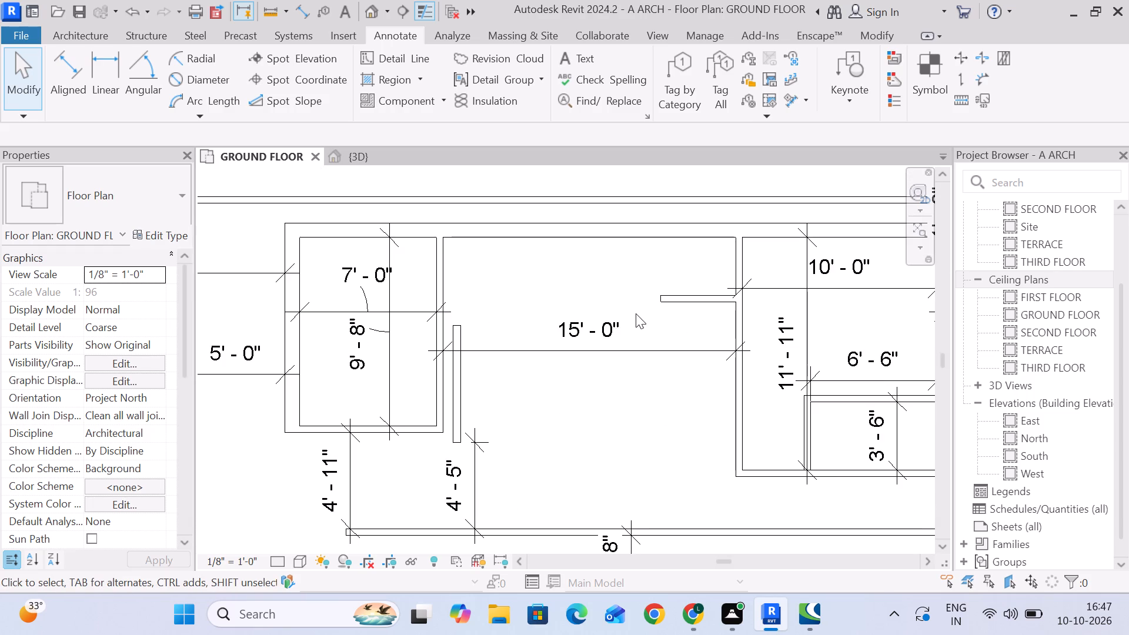
{"action": "left_click", "coordinate": [468, 379]}
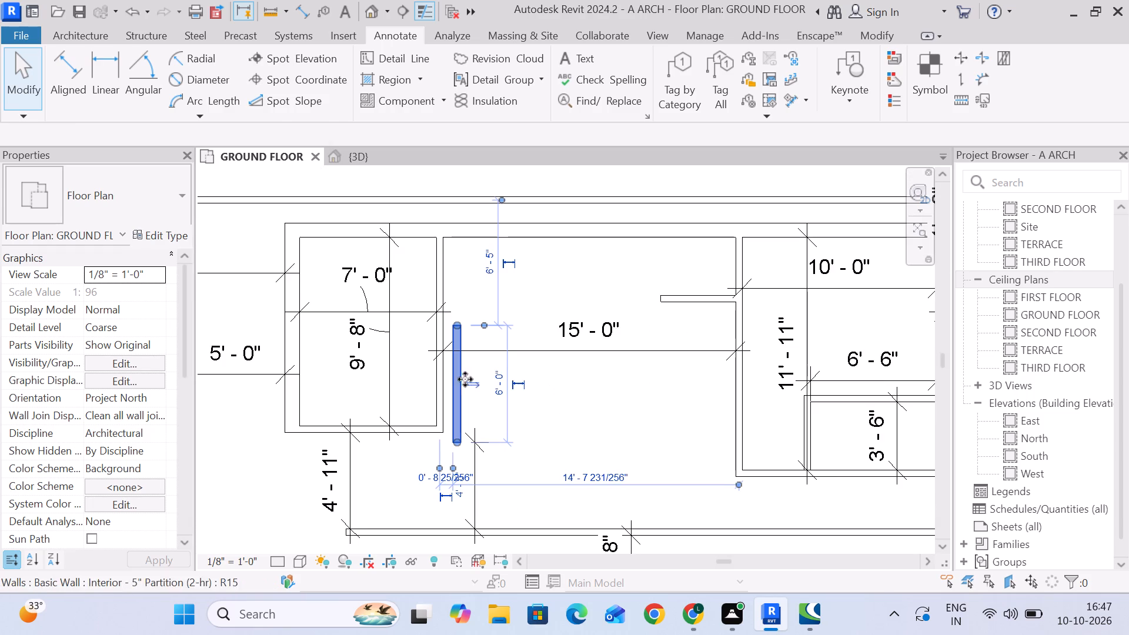
{"action": "key", "text": "Right"}
{"action": "key", "text": "Right"}
{"action": "key", "text": "Right"}
{"action": "key", "text": "Right"}
{"action": "key", "text": "Right"}
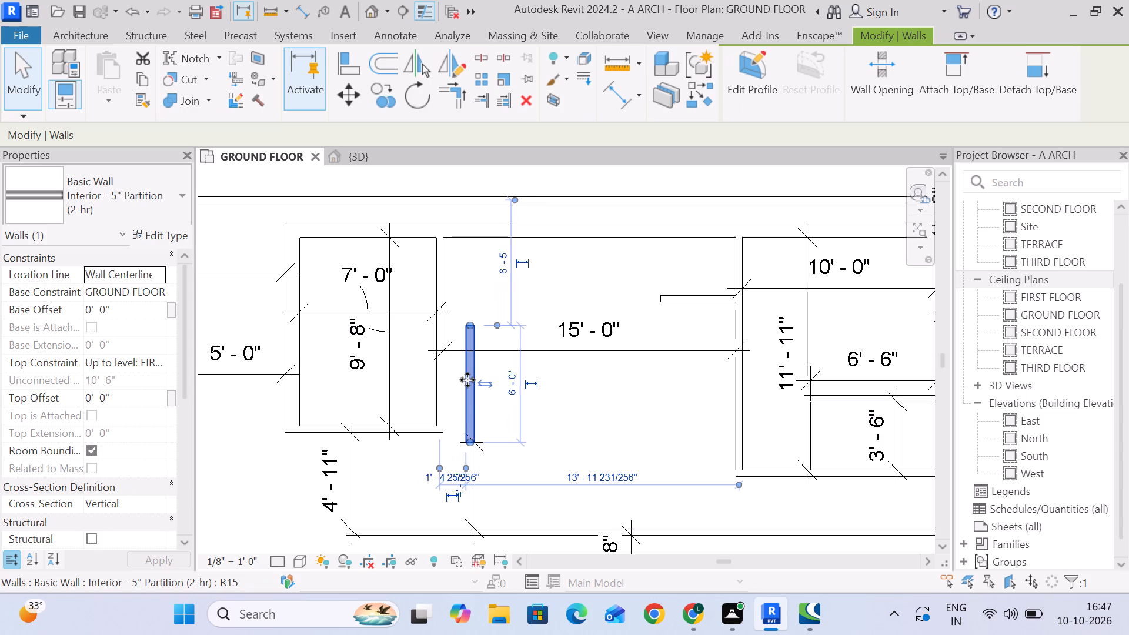
{"action": "key", "text": "Right"}
{"action": "key", "text": "Right"}
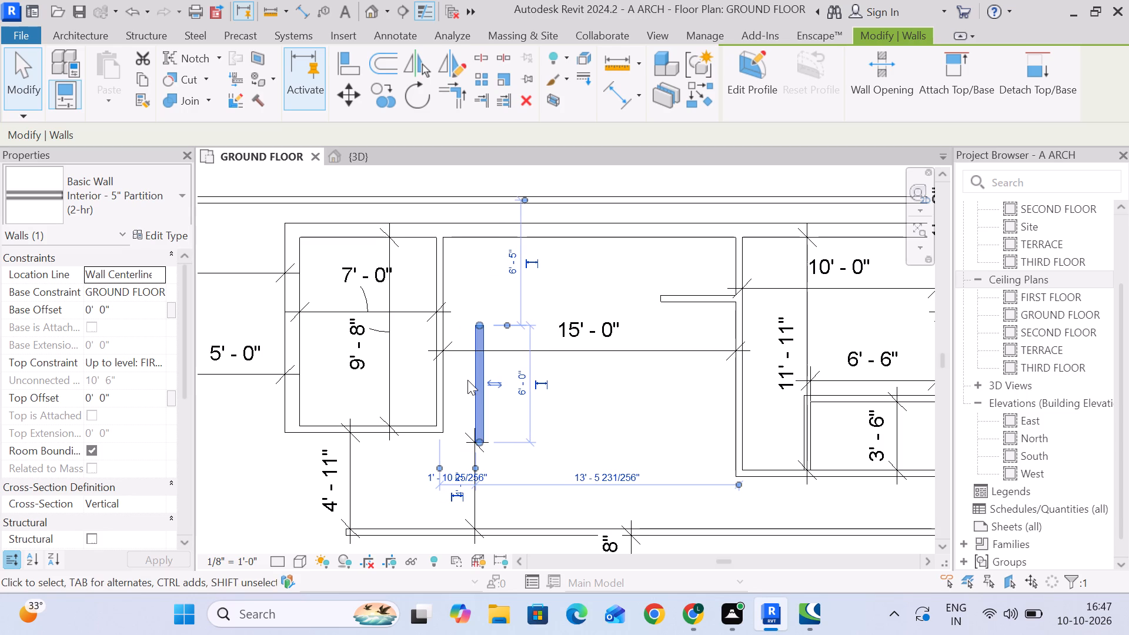
{"action": "key", "text": "Right"}
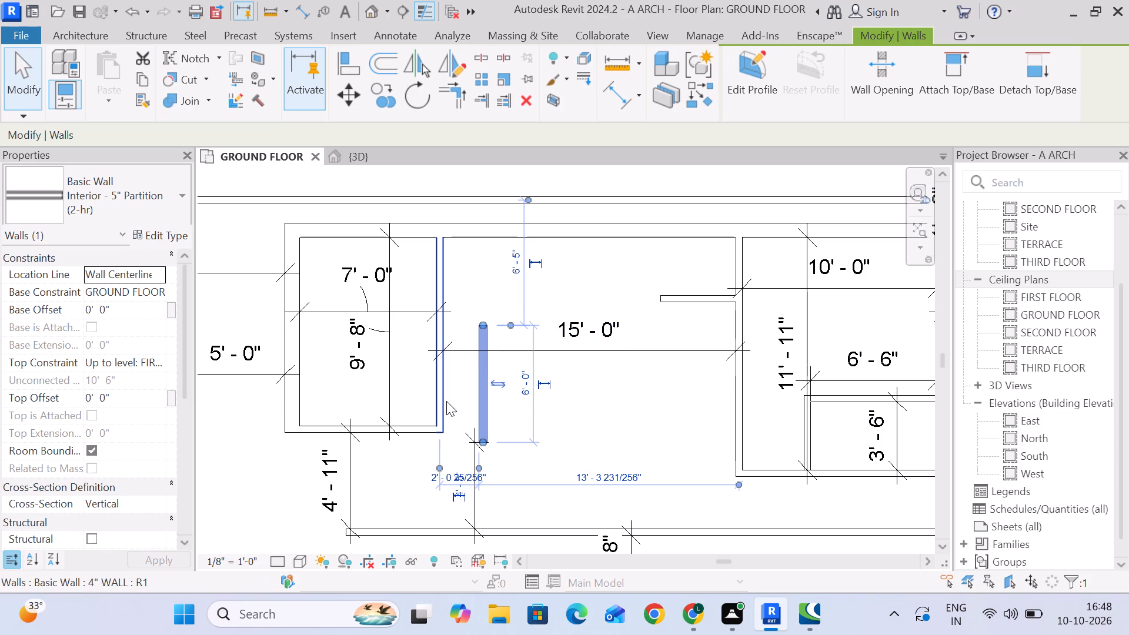
{"action": "left_click", "coordinate": [405, 484]}
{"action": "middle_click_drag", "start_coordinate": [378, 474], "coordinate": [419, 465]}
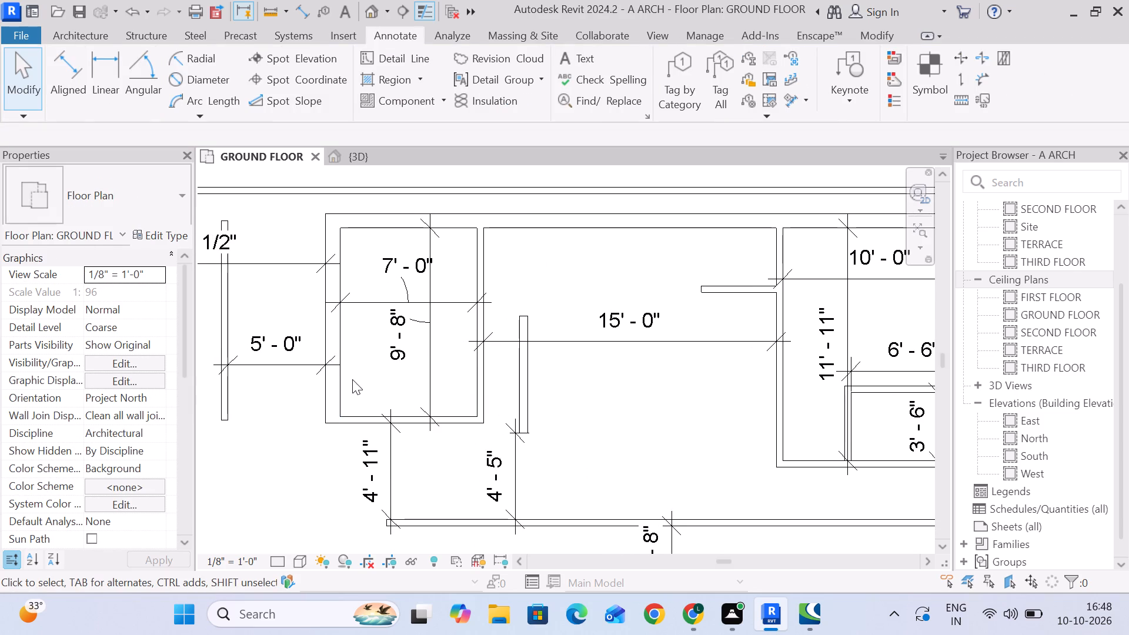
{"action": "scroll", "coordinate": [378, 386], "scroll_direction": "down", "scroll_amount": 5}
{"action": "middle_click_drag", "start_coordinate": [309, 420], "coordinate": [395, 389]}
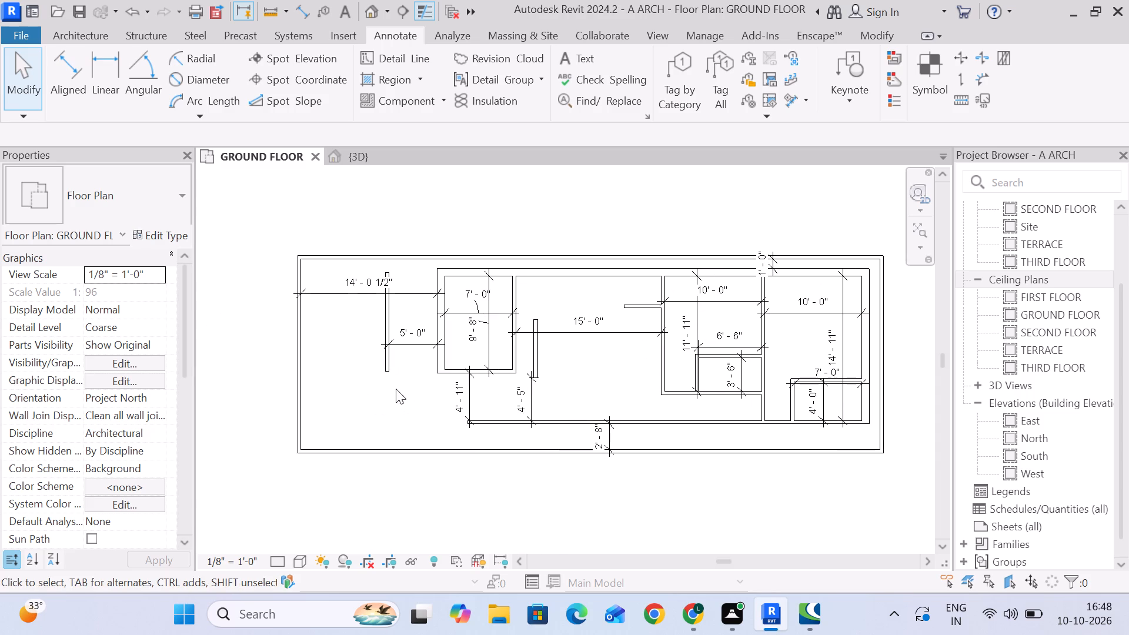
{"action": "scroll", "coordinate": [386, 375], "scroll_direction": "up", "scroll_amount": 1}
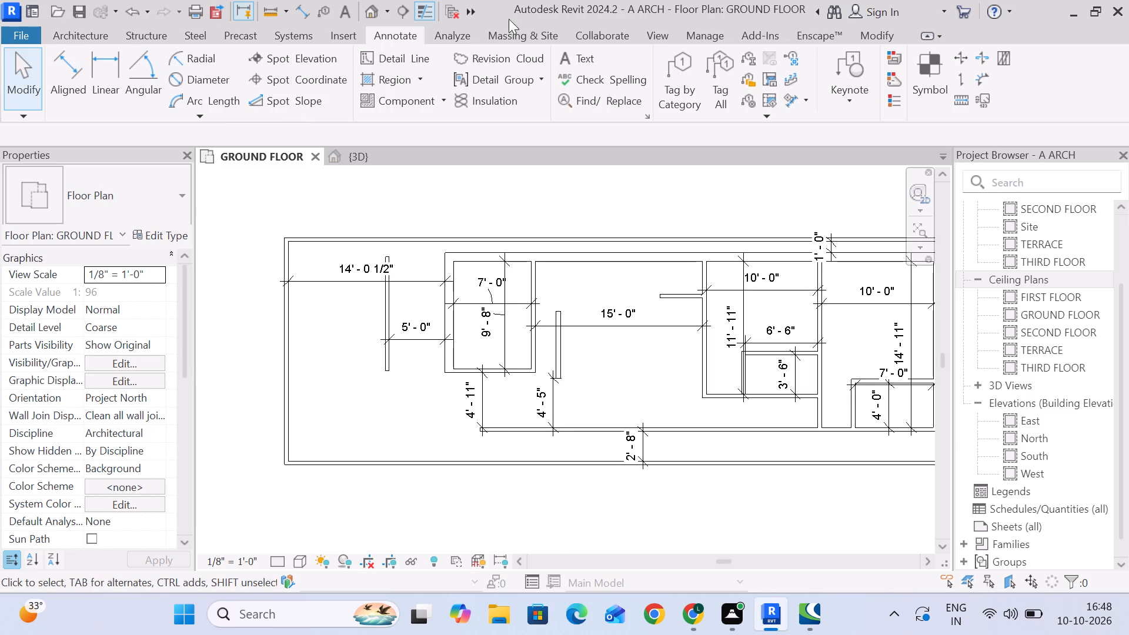
Add an aligned dimension between the west perimeter wall's inner face and the freestanding 4" wall west of the west room.
{"action": "left_click_drag", "start_coordinate": [79, 54], "coordinate": [78, 59]}
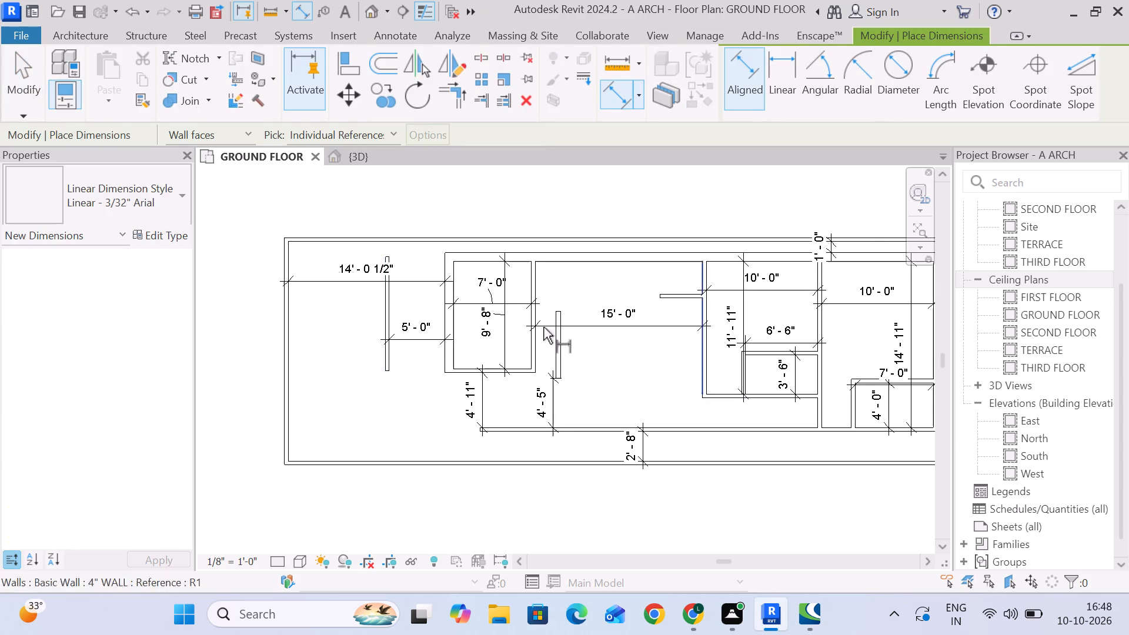
{"action": "scroll", "coordinate": [383, 327], "scroll_direction": "up", "scroll_amount": 5}
{"action": "left_click", "coordinate": [384, 320]}
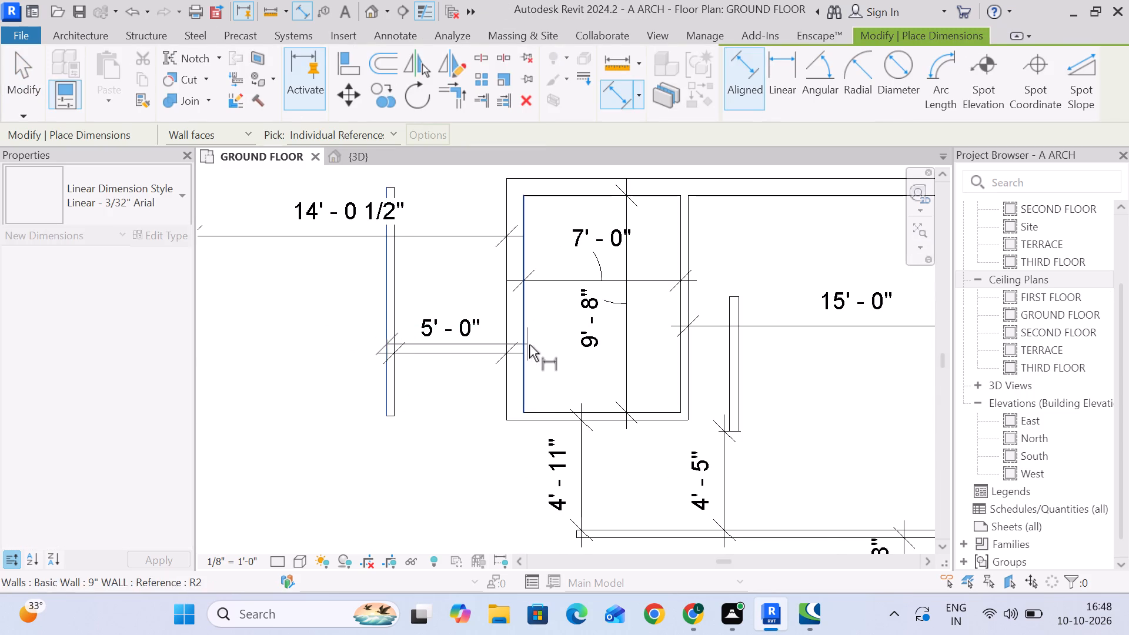
{"action": "middle_click_drag", "start_coordinate": [295, 300], "coordinate": [499, 303]}
{"action": "left_click", "coordinate": [395, 319]}
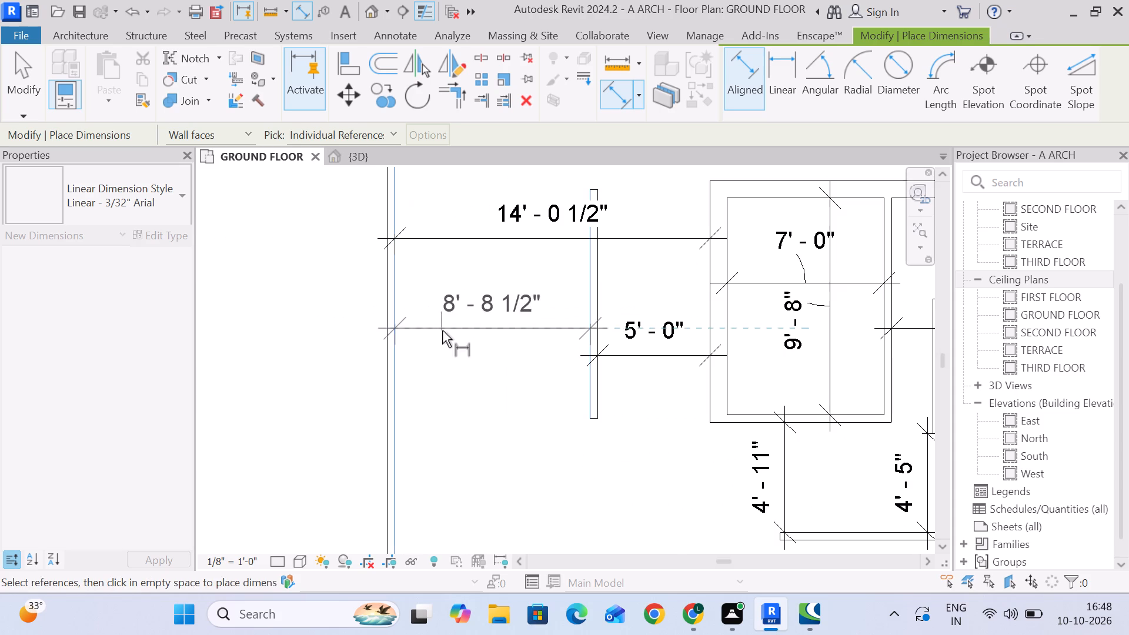
{"action": "left_click", "coordinate": [487, 337]}
{"action": "scroll", "coordinate": [532, 402], "scroll_direction": "up", "scroll_amount": 1}
{"action": "middle_click_drag", "start_coordinate": [532, 402], "coordinate": [522, 373]}
{"action": "scroll", "coordinate": [522, 371], "scroll_direction": "down", "scroll_amount": 3}
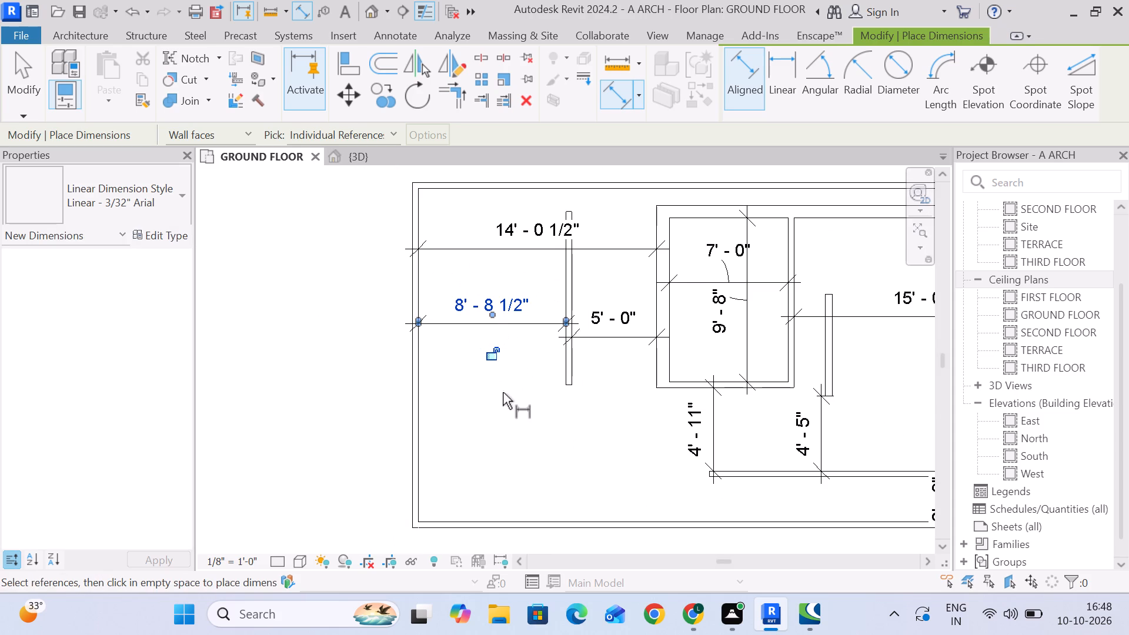
{"action": "left_click", "coordinate": [34, 91]}
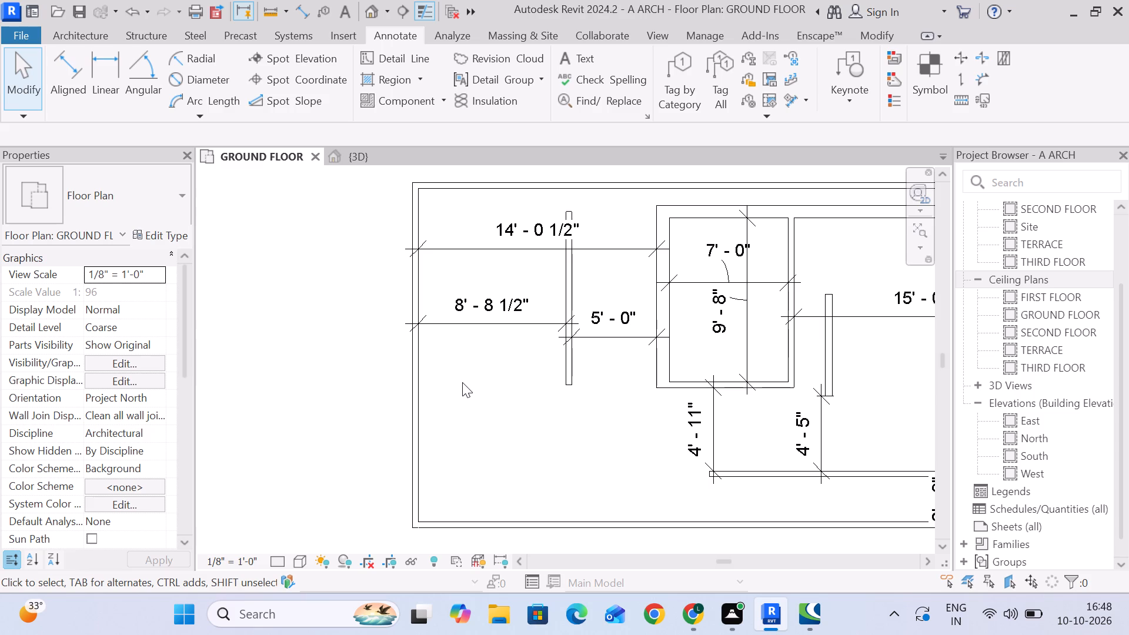
Examine the western half of the plan and the spacing of the freestanding 5" partition in the central room.
{"action": "scroll", "coordinate": [505, 374], "scroll_direction": "down", "scroll_amount": 2}
{"action": "middle_click_drag", "start_coordinate": [495, 375], "coordinate": [436, 359]}
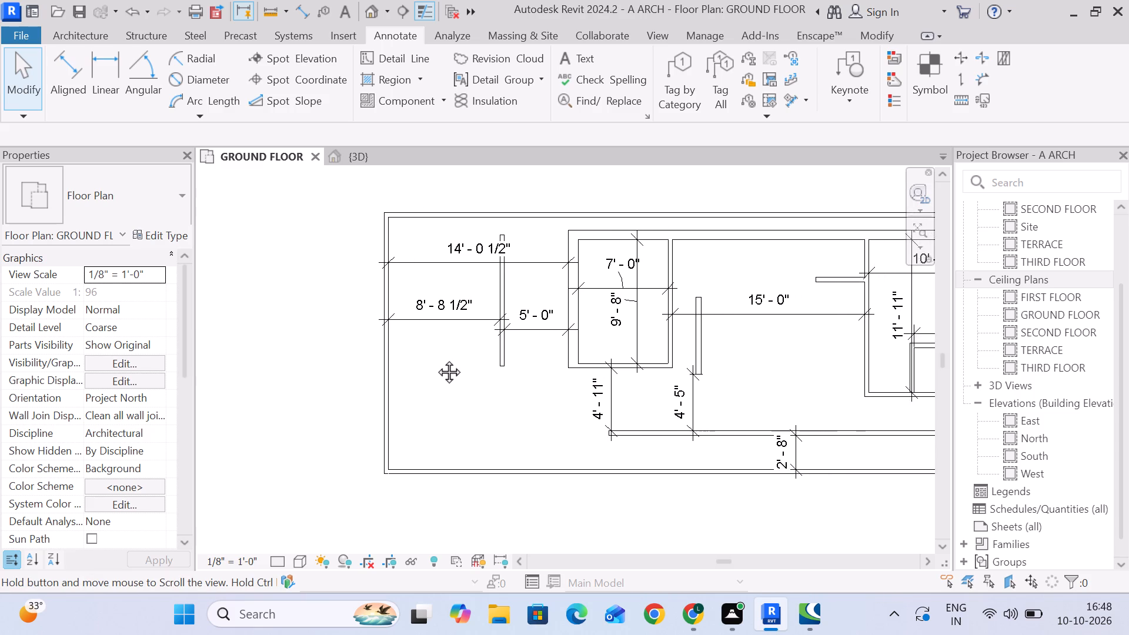
{"action": "middle_click_drag", "start_coordinate": [436, 359], "coordinate": [378, 379]}
{"action": "scroll", "coordinate": [466, 379], "scroll_direction": "up", "scroll_amount": 1}
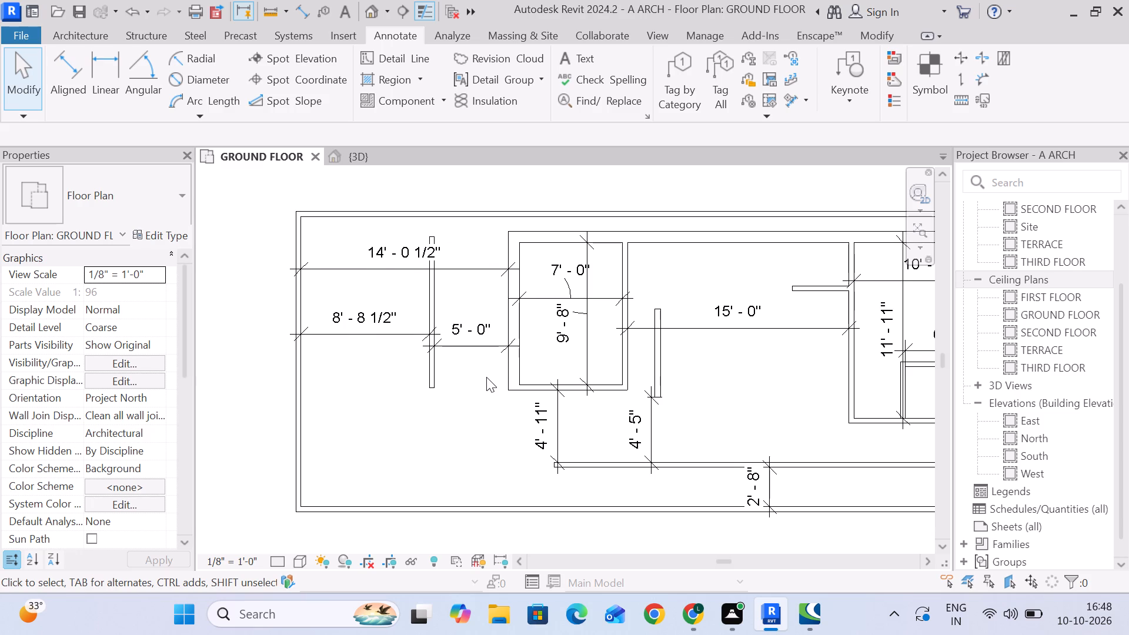
{"action": "middle_click_drag", "start_coordinate": [486, 382], "coordinate": [485, 370]}
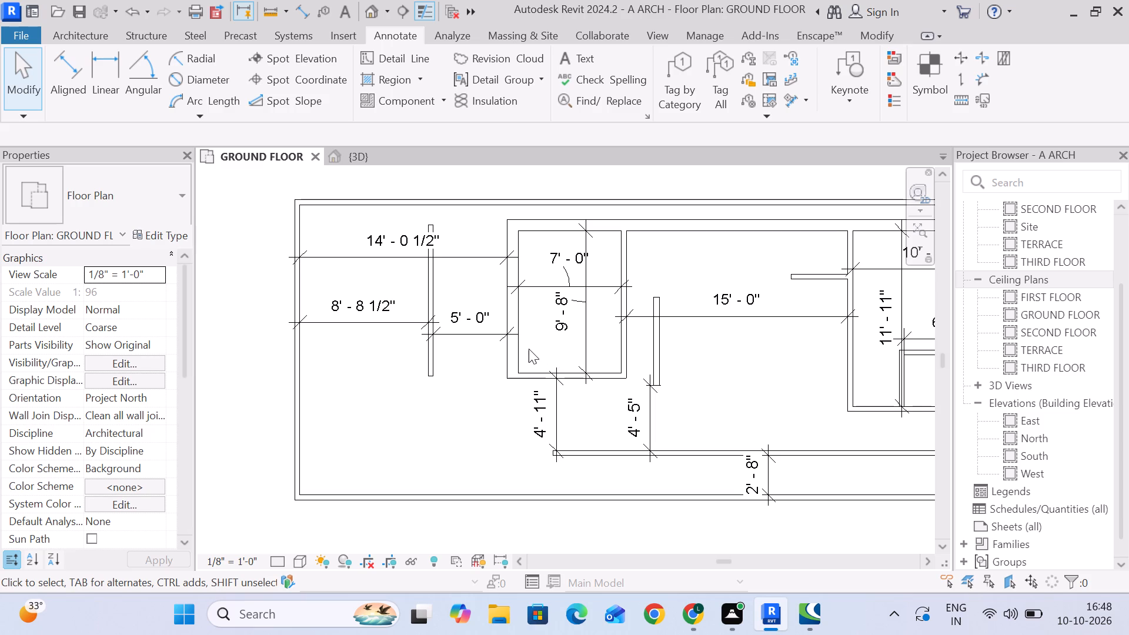
{"action": "middle_click_drag", "start_coordinate": [529, 348], "coordinate": [488, 372]}
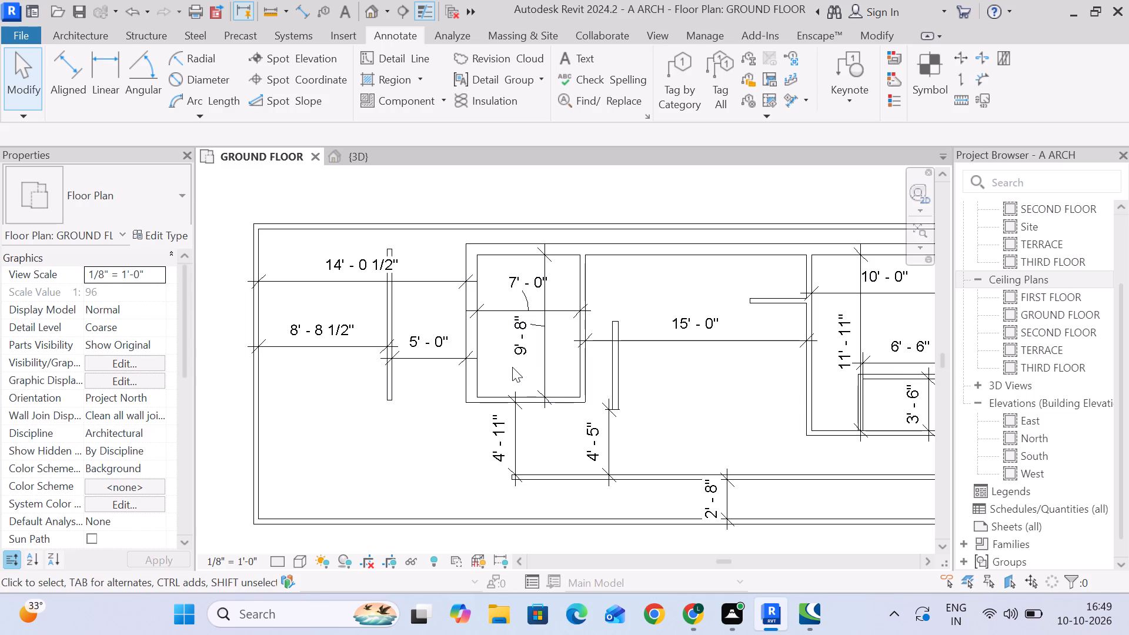
{"action": "middle_click_drag", "start_coordinate": [507, 365], "coordinate": [460, 353]}
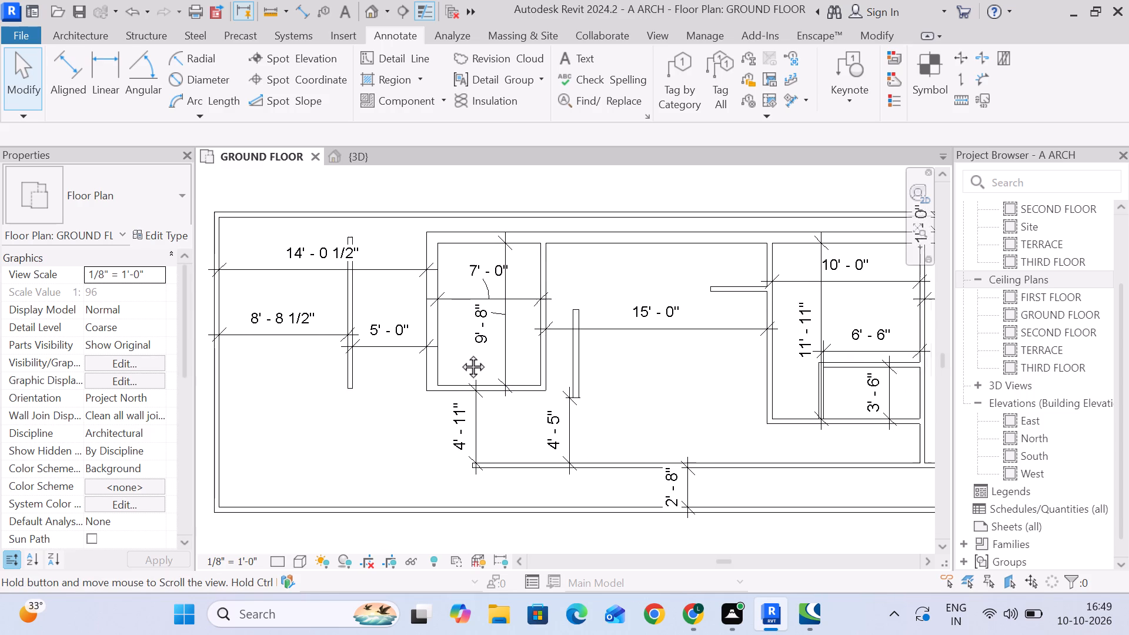
{"action": "middle_click_drag", "start_coordinate": [460, 353], "coordinate": [456, 353]}
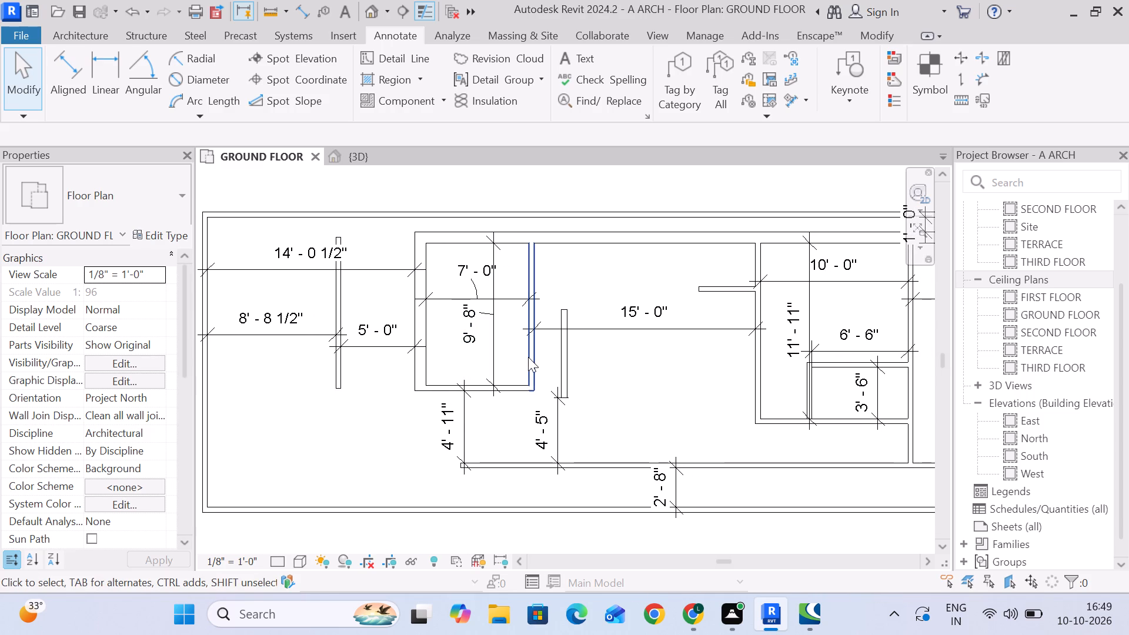
{"action": "middle_click_drag", "start_coordinate": [633, 362], "coordinate": [597, 355]}
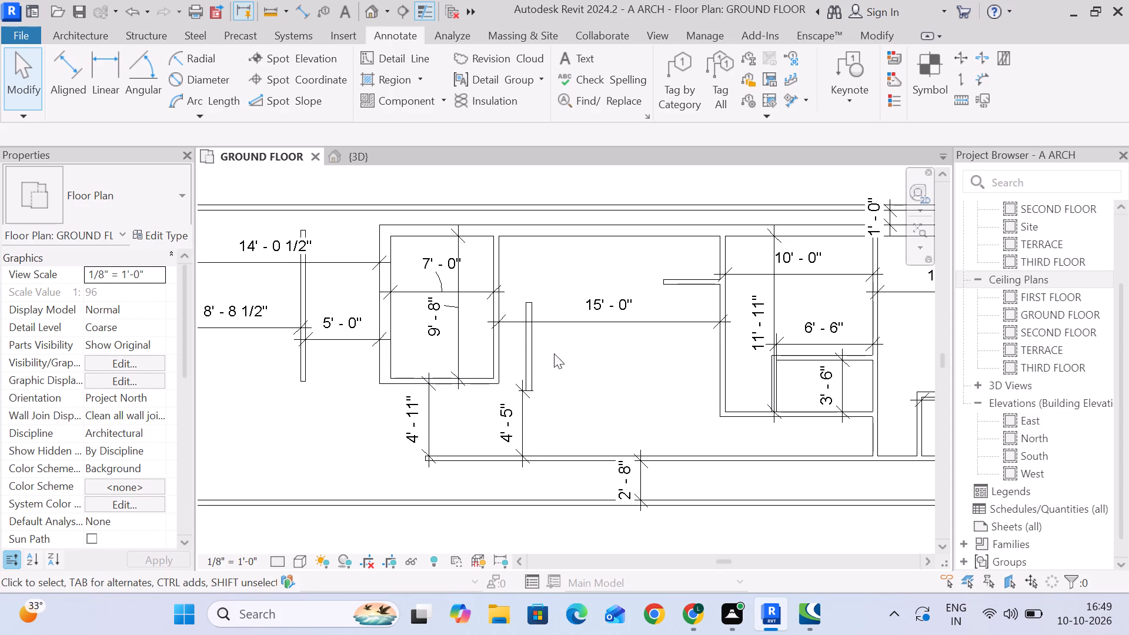
{"action": "left_click", "coordinate": [532, 345]}
{"action": "scroll", "coordinate": [520, 420], "scroll_direction": "up", "scroll_amount": 9}
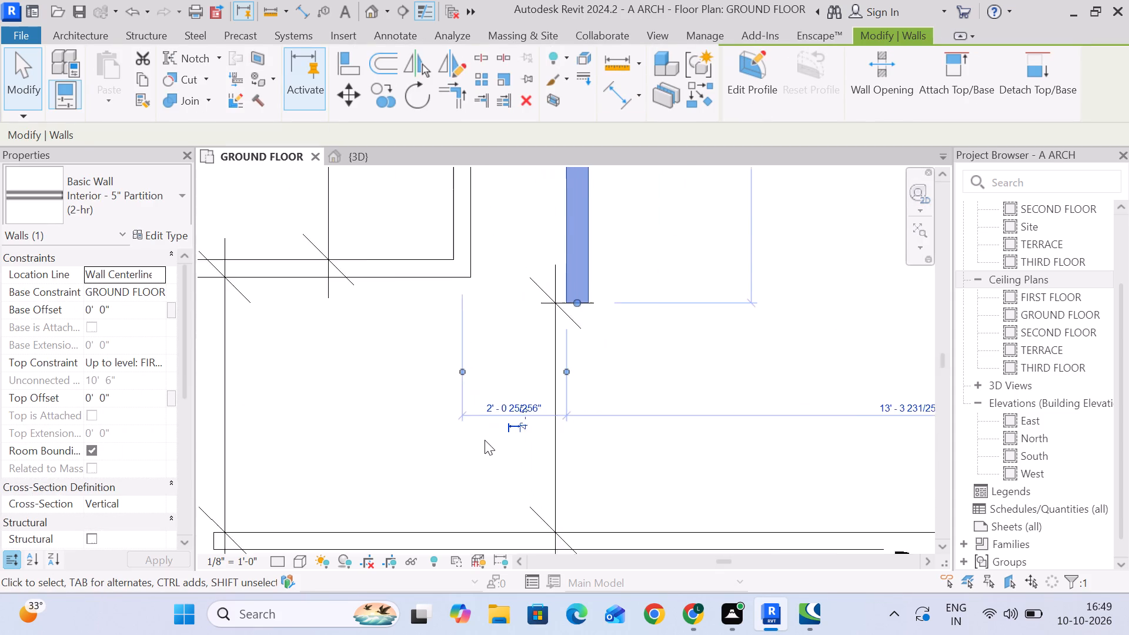
{"action": "scroll", "coordinate": [485, 440], "scroll_direction": "down", "scroll_amount": 9}
{"action": "left_click", "coordinate": [619, 379]}
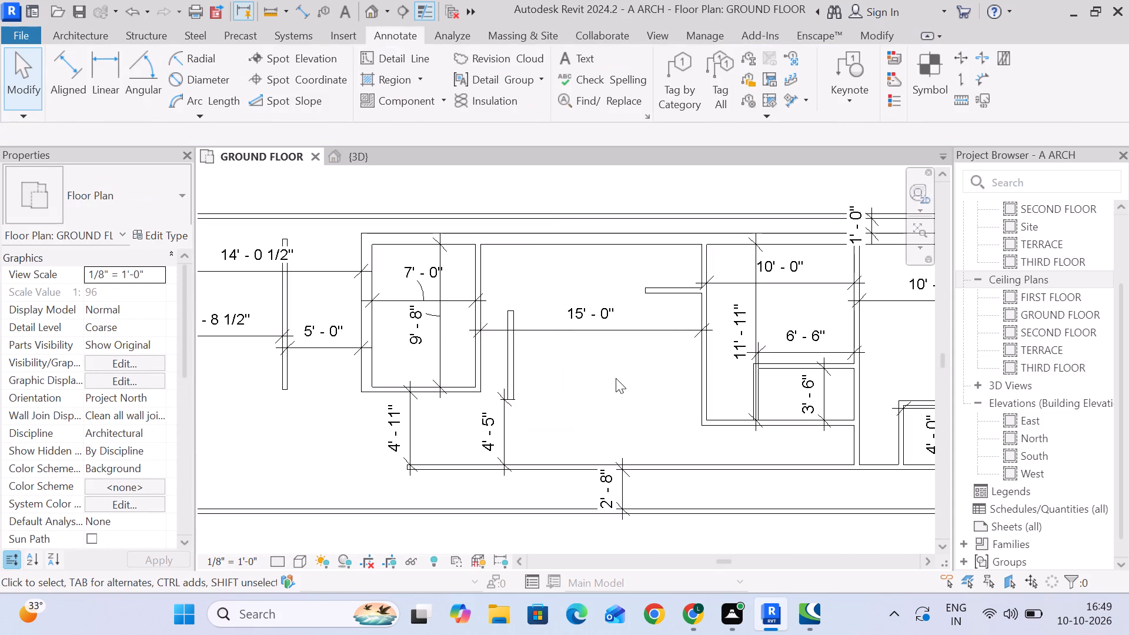
Add an aligned dimension between the inner enclosure's south wall and the 4'-0" long stub wall in the central room.
{"action": "left_click", "coordinate": [67, 63]}
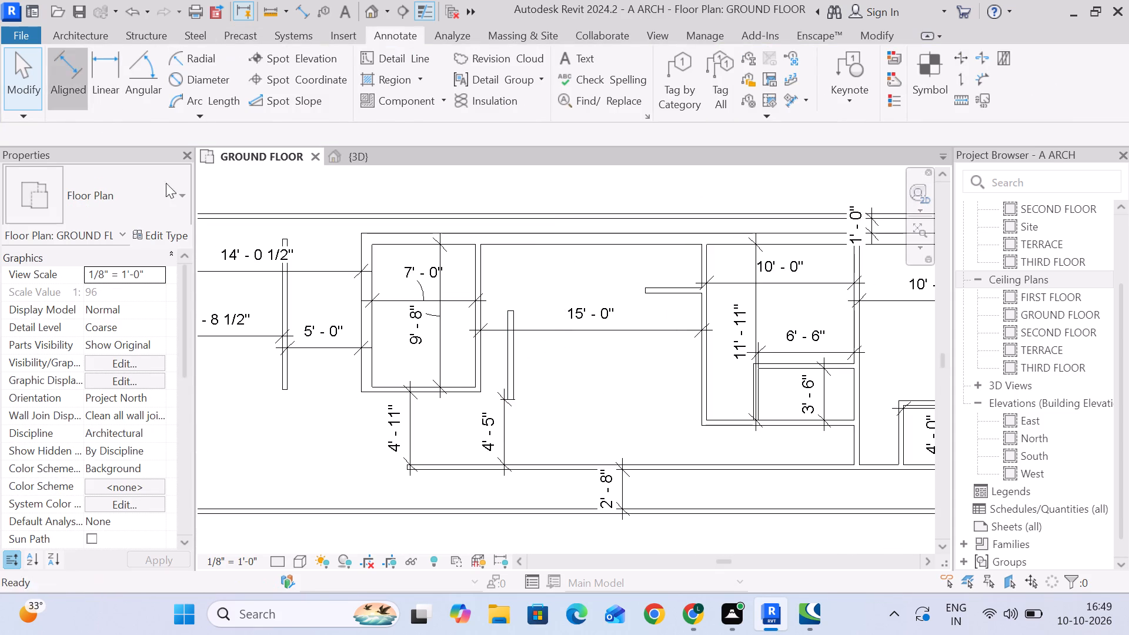
{"action": "left_click", "coordinate": [580, 459]}
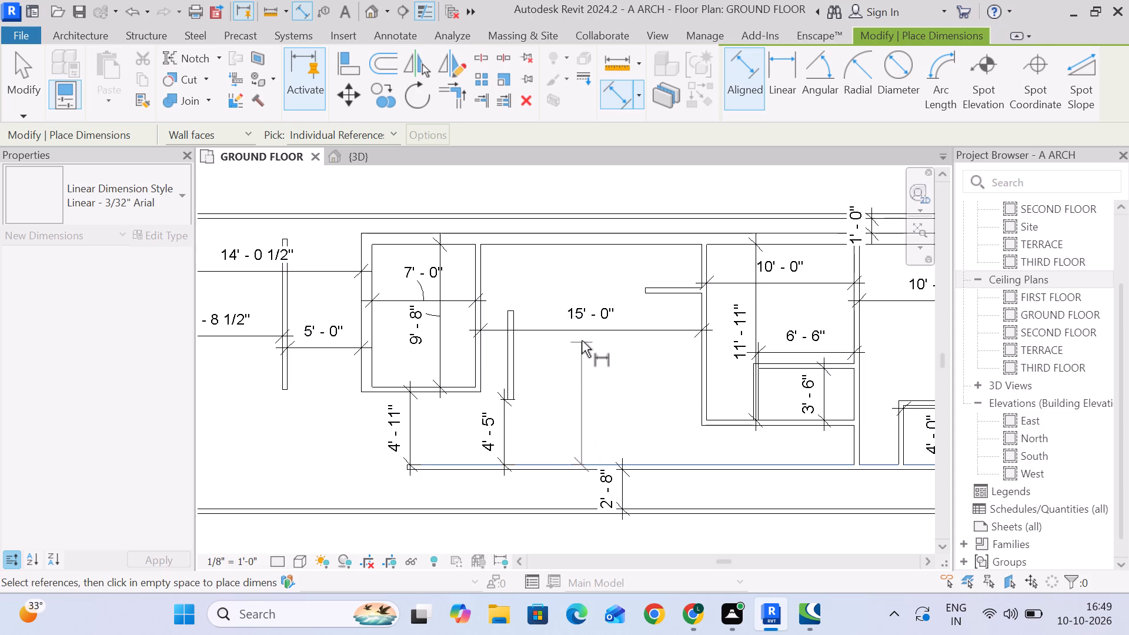
{"action": "left_click", "coordinate": [657, 295]}
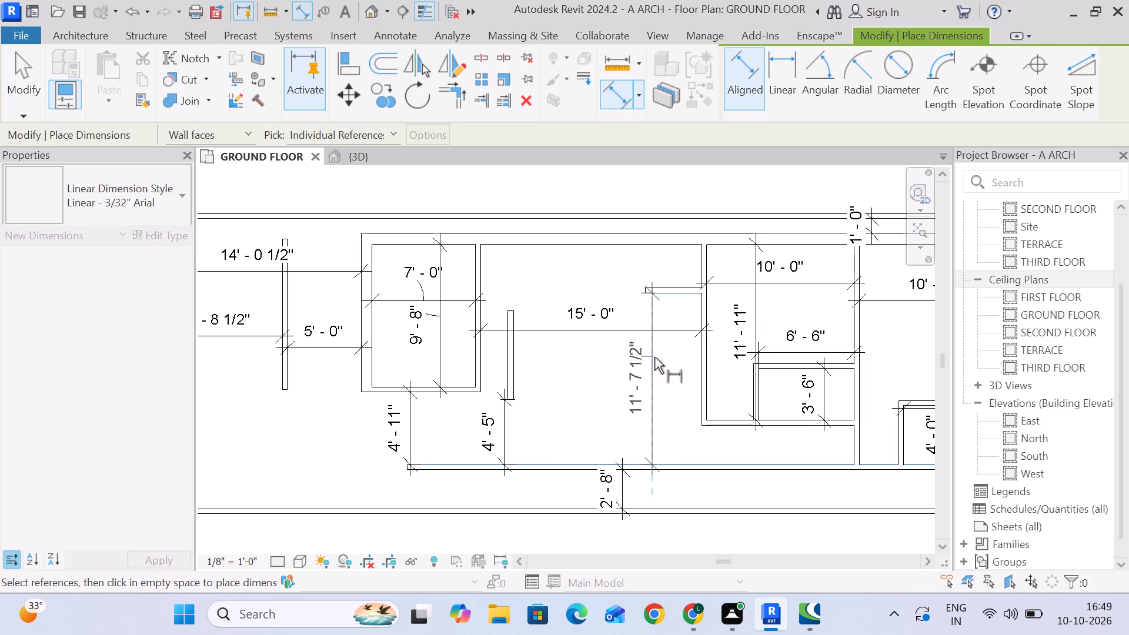
{"action": "left_click", "coordinate": [658, 359]}
{"action": "left_click", "coordinate": [31, 93]}
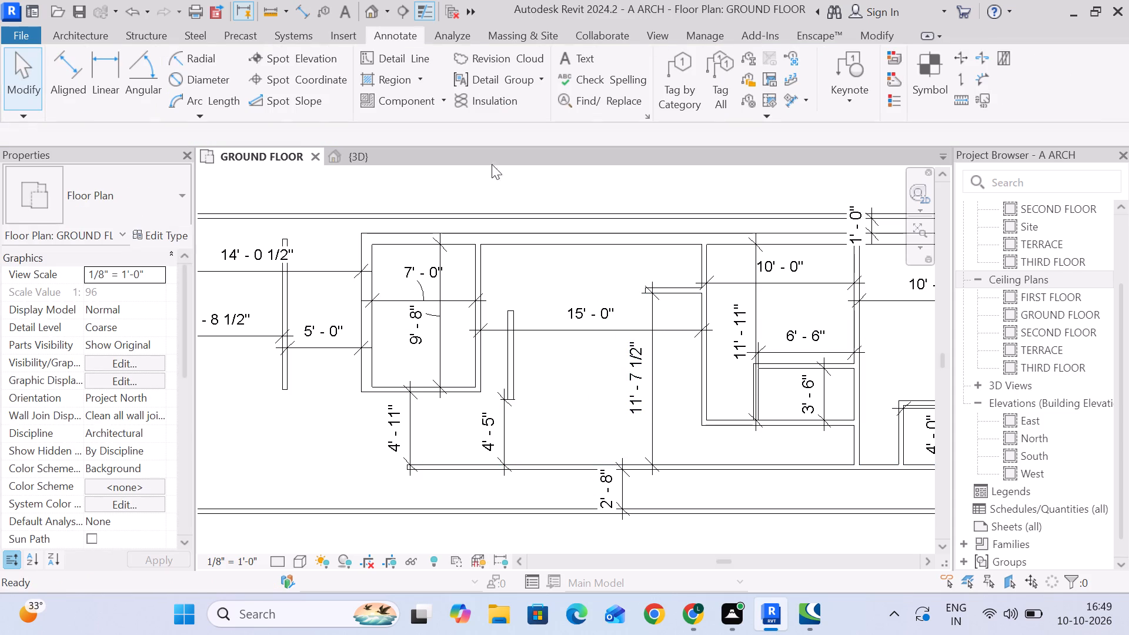
Set the clearance between the 4'-0" stub wall and the enclosure's south wall to 11'-7" by moving the stub wall.
{"action": "scroll", "coordinate": [645, 265], "scroll_direction": "up", "scroll_amount": 4}
{"action": "left_click", "coordinate": [693, 298]}
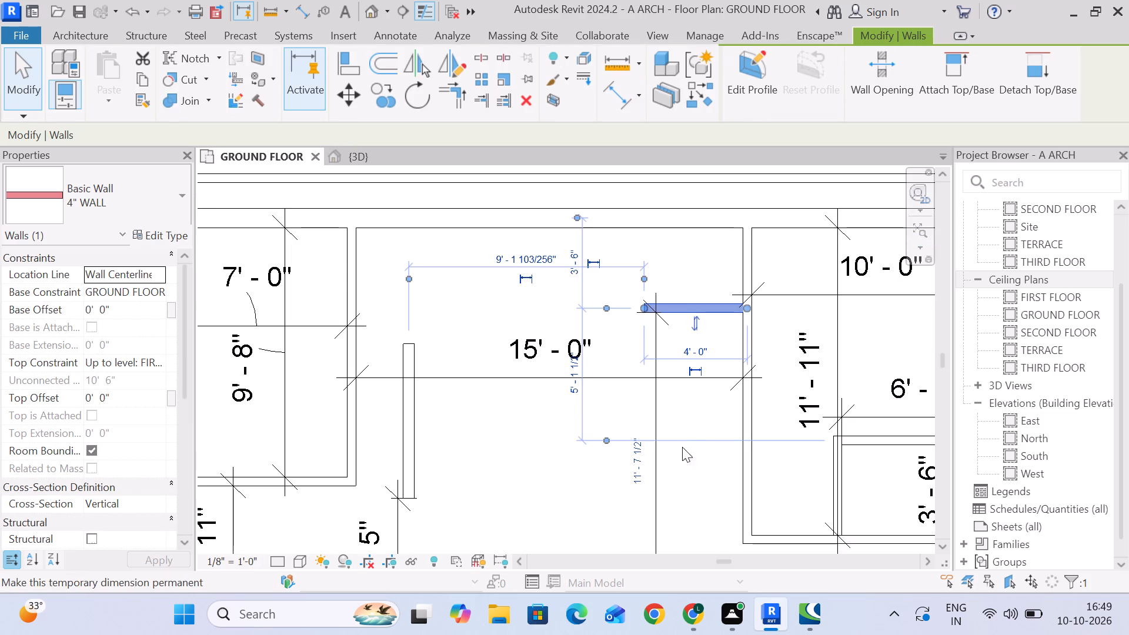
{"action": "scroll", "coordinate": [687, 453], "scroll_direction": "down", "scroll_amount": 3}
{"action": "left_click", "coordinate": [656, 474]}
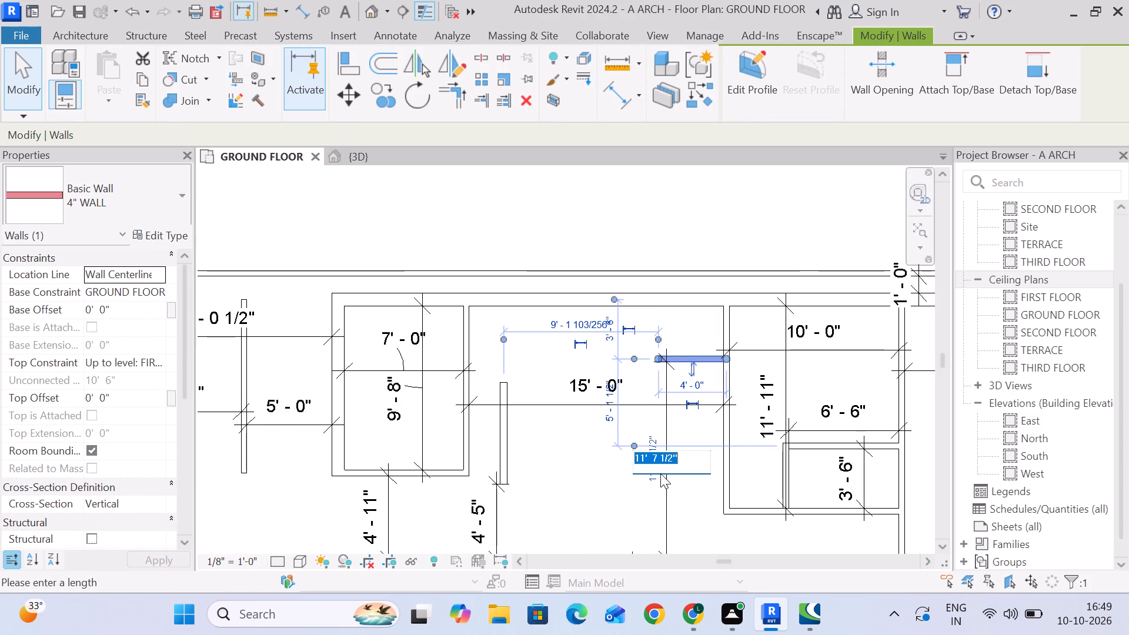
{"action": "type", "text": "11"}
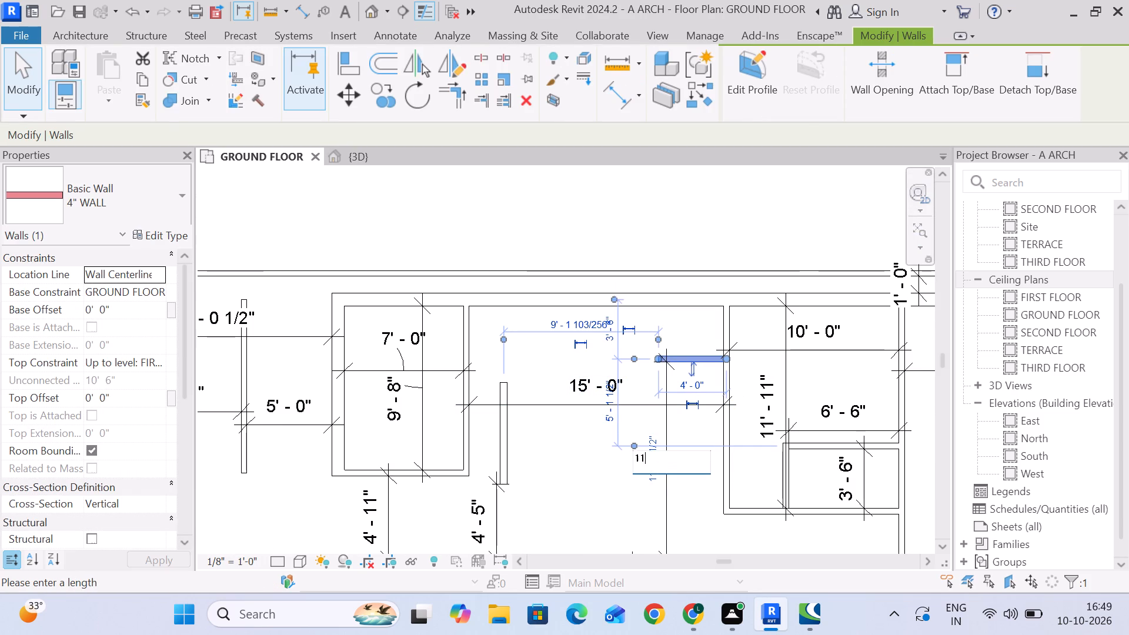
{"action": "type", "text": "'7"}
{"action": "key", "text": "shift+quotedbl"}
{"action": "key", "text": "Return"}
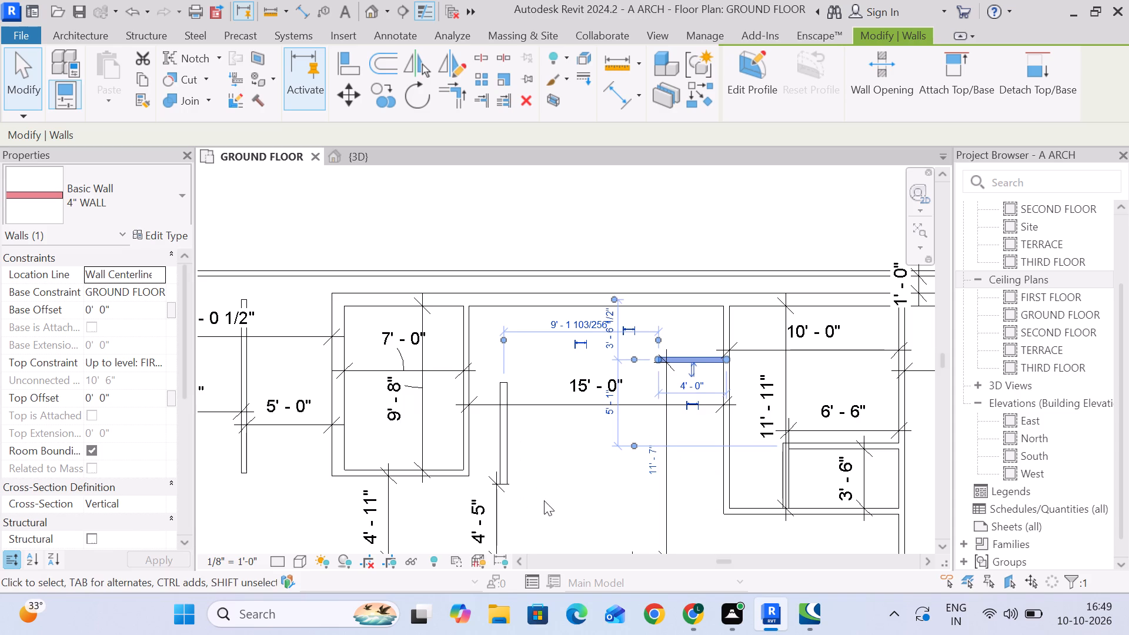
{"action": "left_click", "coordinate": [564, 500]}
{"action": "left_click", "coordinate": [684, 357]}
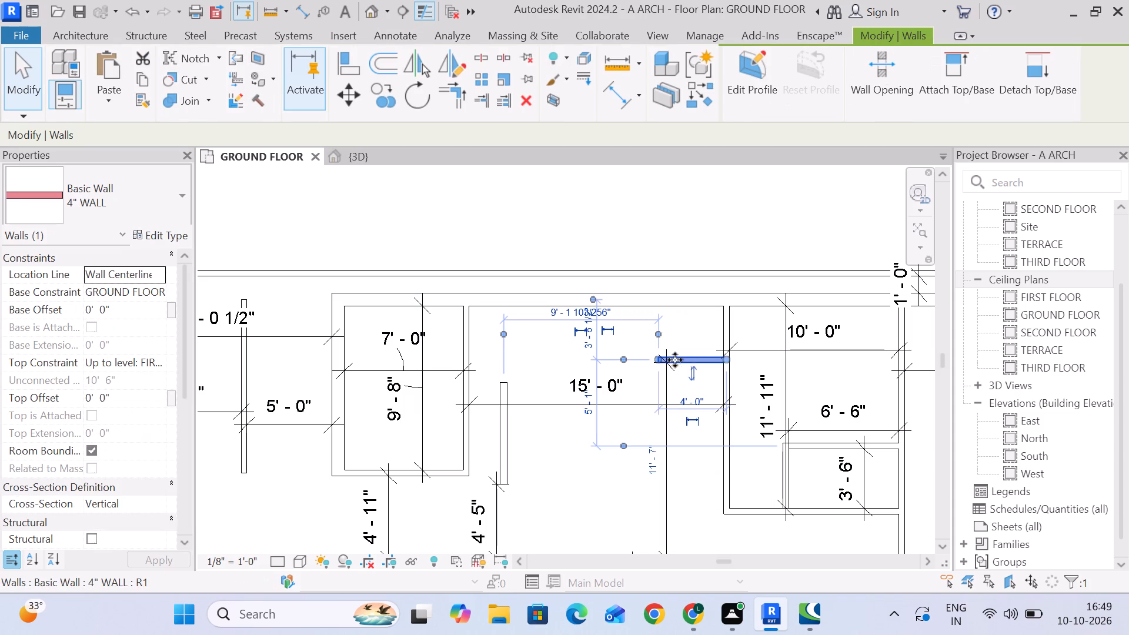
{"action": "scroll", "coordinate": [597, 340], "scroll_direction": "up", "scroll_amount": 5}
{"action": "scroll", "coordinate": [597, 340], "scroll_direction": "down", "scroll_amount": 5}
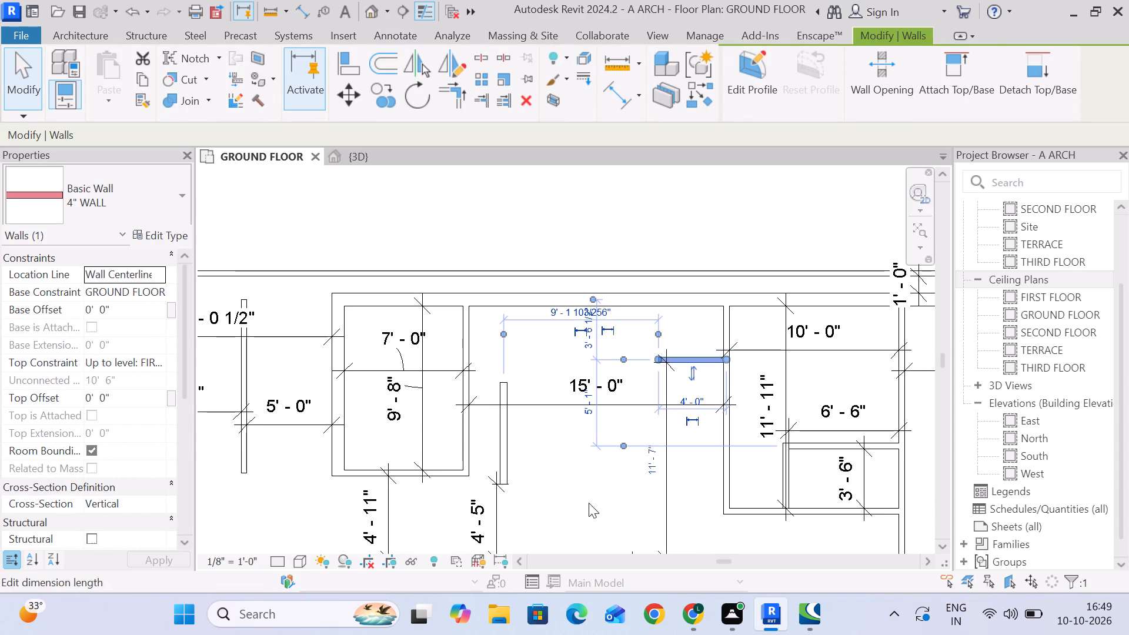
{"action": "left_click", "coordinate": [570, 506]}
Delete the freestanding north-south 5" interior partition in the central room.
{"action": "scroll", "coordinate": [574, 499], "scroll_direction": "down", "scroll_amount": 3}
{"action": "middle_click_drag", "start_coordinate": [566, 482], "coordinate": [543, 328]}
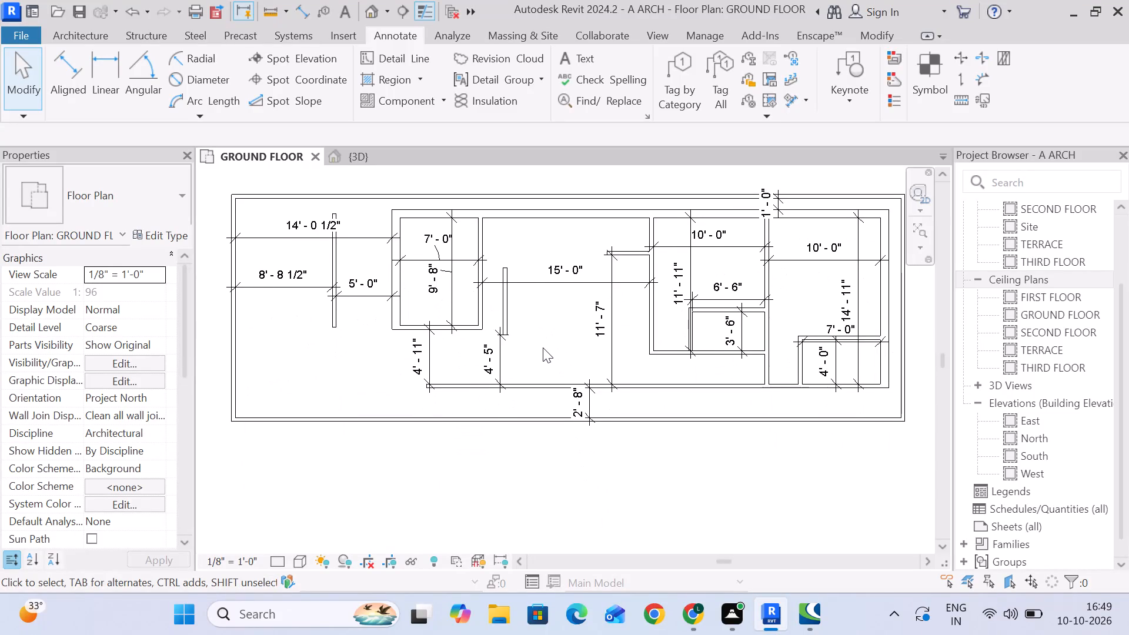
{"action": "middle_click_drag", "start_coordinate": [545, 349], "coordinate": [525, 328]}
{"action": "scroll", "coordinate": [527, 325], "scroll_direction": "up", "scroll_amount": 3}
{"action": "middle_click_drag", "start_coordinate": [535, 335], "coordinate": [522, 387]}
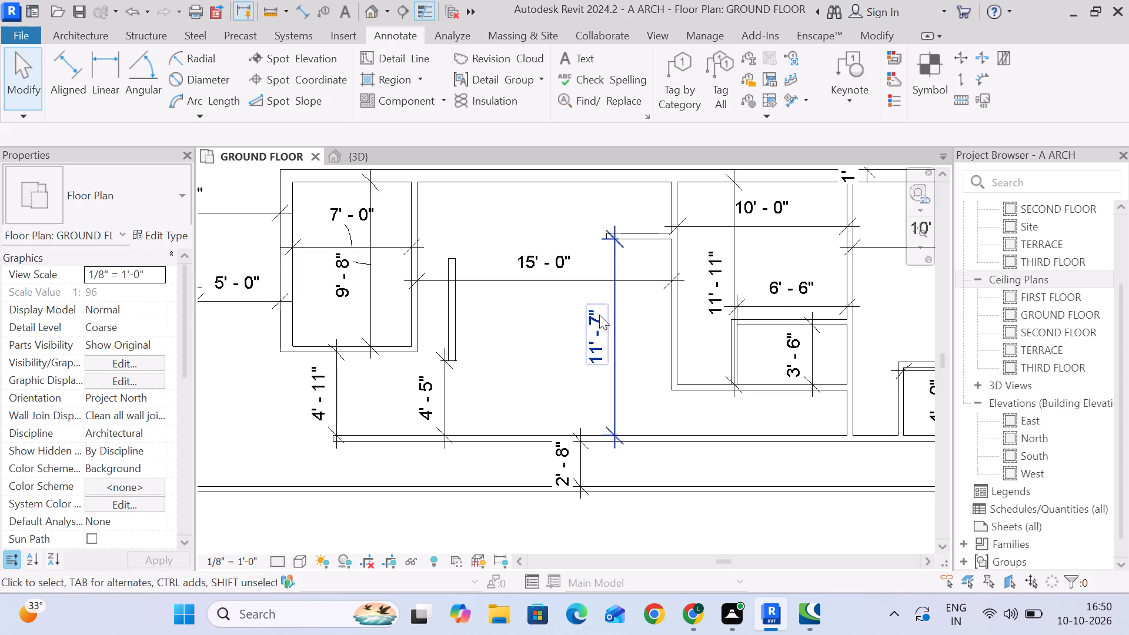
{"action": "left_click", "coordinate": [456, 302]}
{"action": "key", "text": "Delete"}
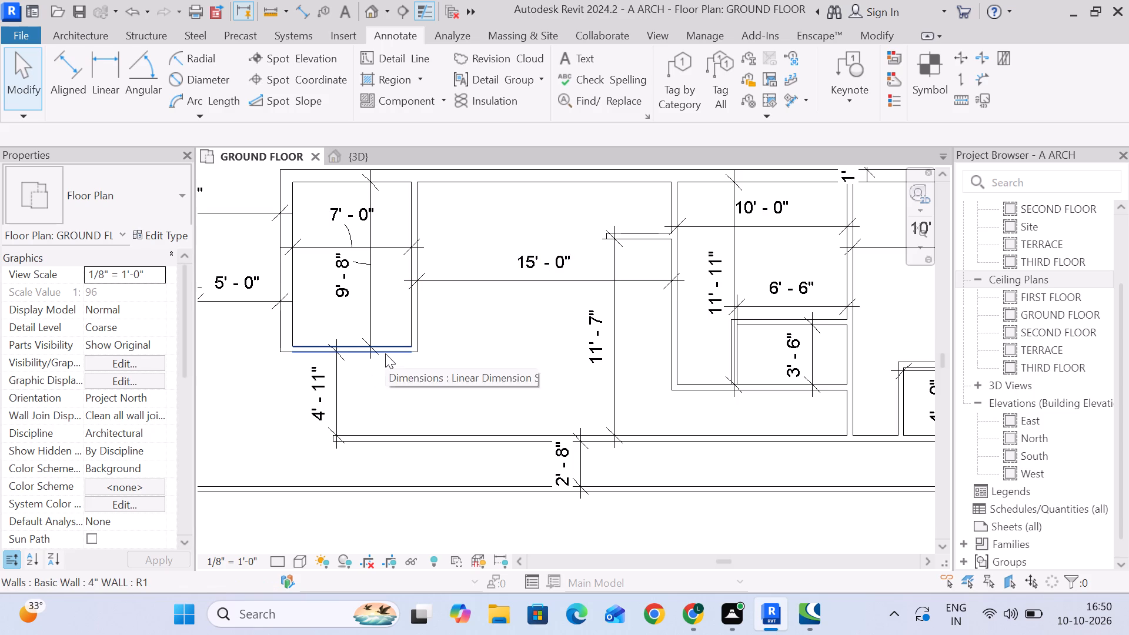
Review the layout around the west room, the enclosure's south wall and the freestanding 4" wall.
{"action": "middle_click_drag", "start_coordinate": [383, 392], "coordinate": [384, 359]}
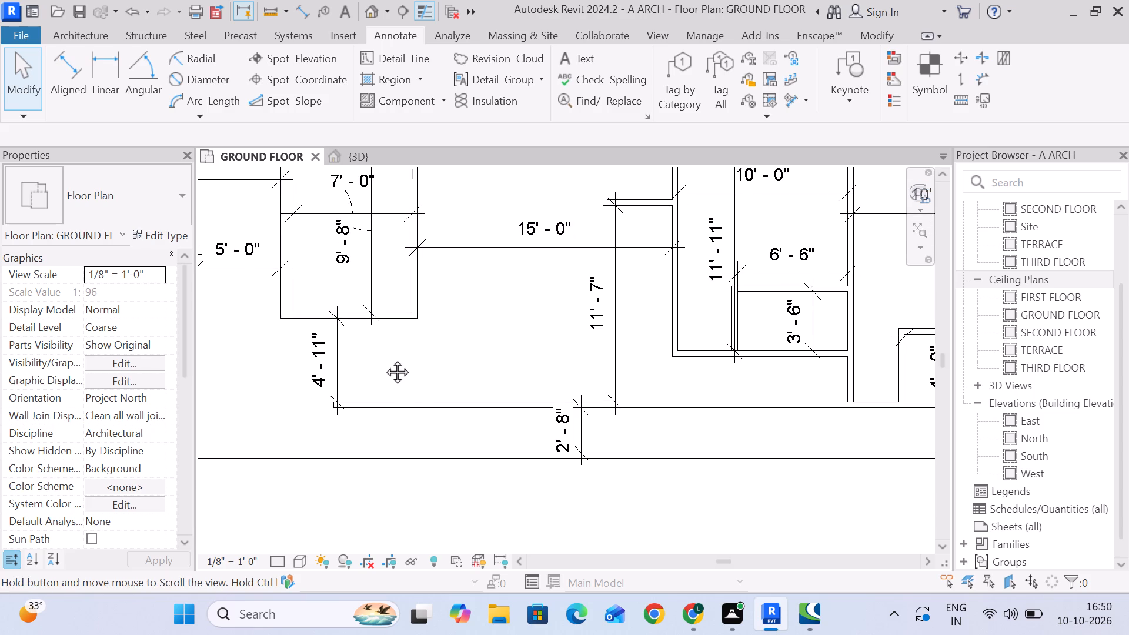
{"action": "middle_click_drag", "start_coordinate": [384, 359], "coordinate": [379, 399]}
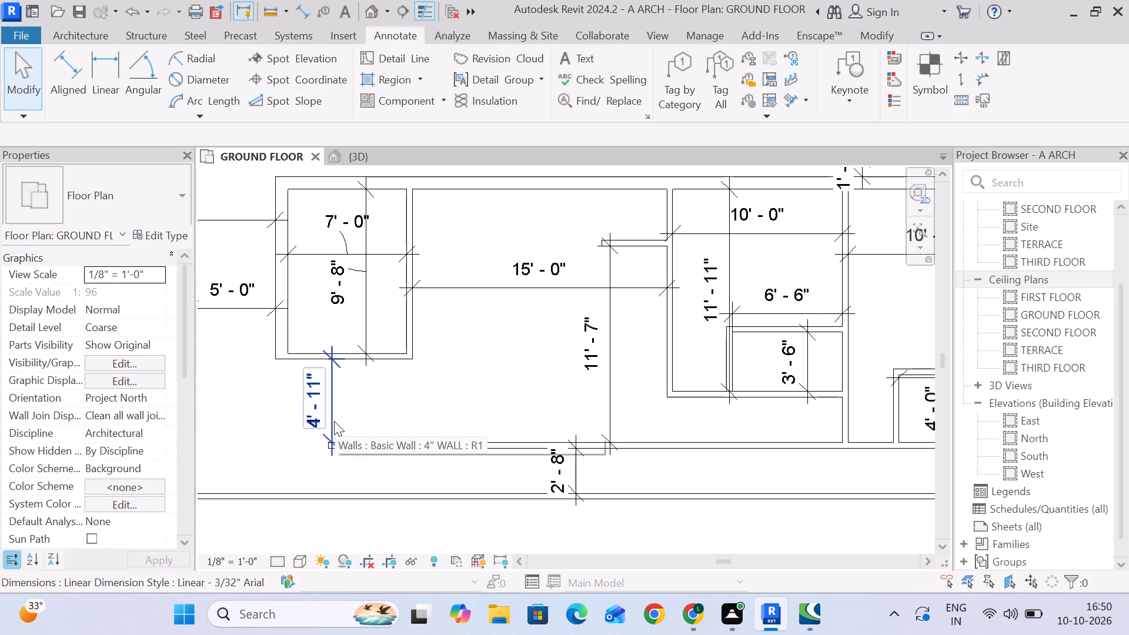
{"action": "middle_click_drag", "start_coordinate": [369, 407], "coordinate": [376, 367]}
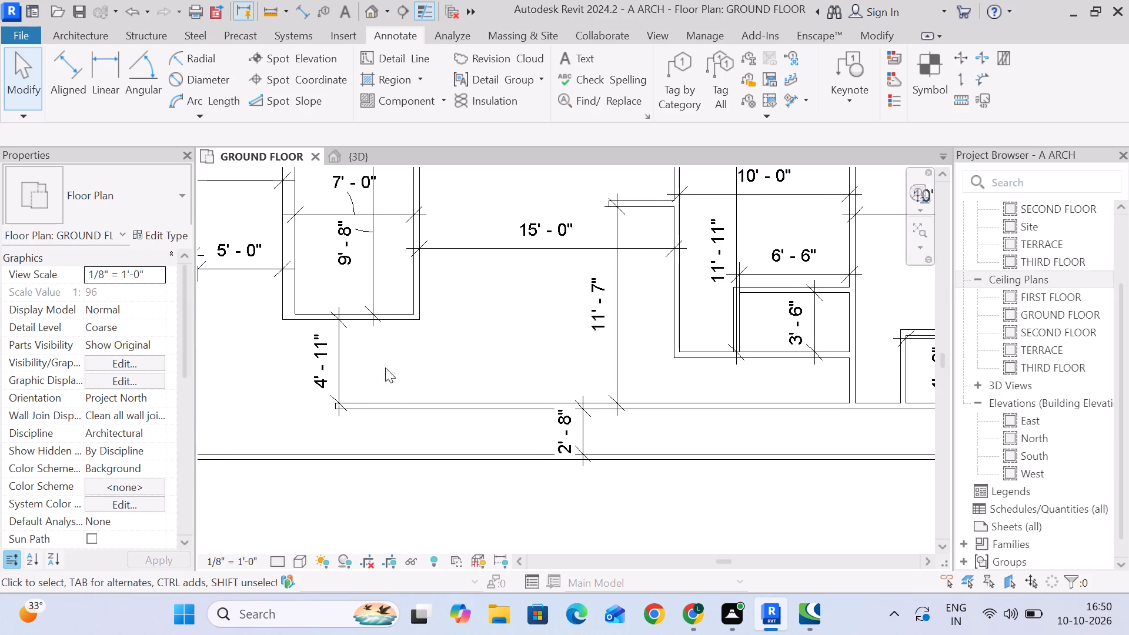
{"action": "scroll", "coordinate": [436, 360], "scroll_direction": "down", "scroll_amount": 2}
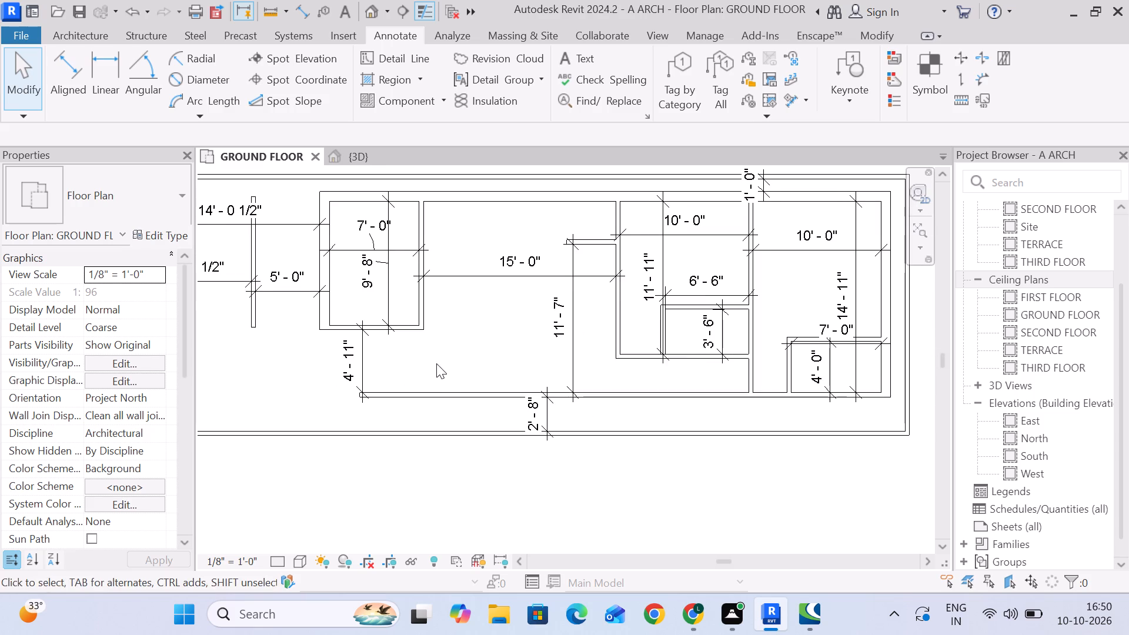
{"action": "middle_click_drag", "start_coordinate": [436, 363], "coordinate": [412, 376]}
{"action": "scroll", "coordinate": [419, 370], "scroll_direction": "down", "scroll_amount": 3}
{"action": "middle_click_drag", "start_coordinate": [419, 370], "coordinate": [472, 340]}
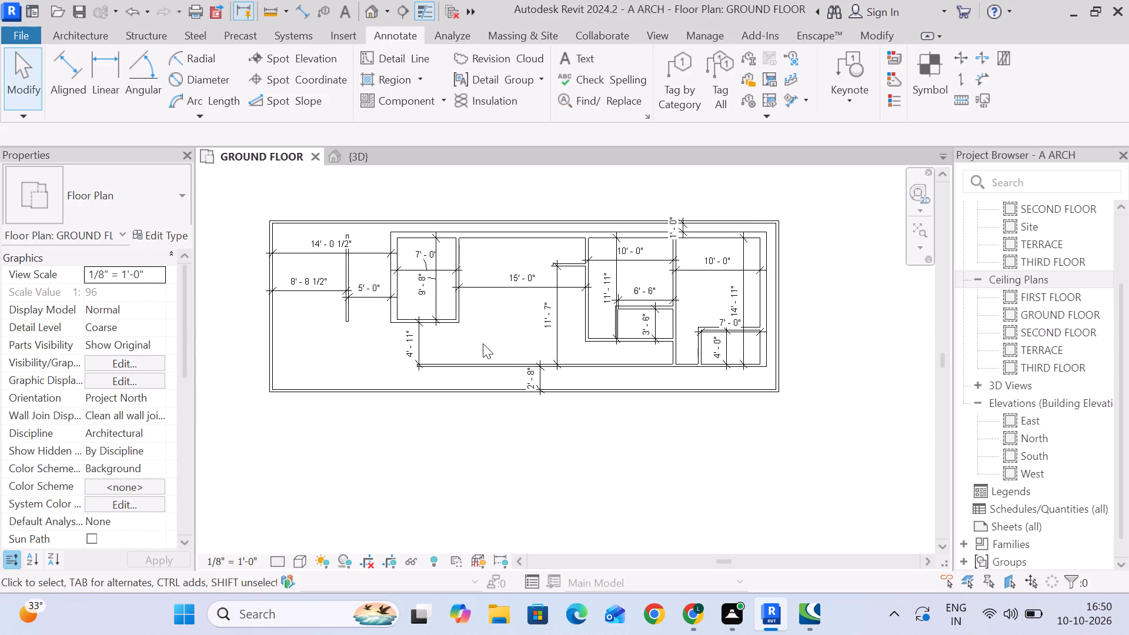
{"action": "scroll", "coordinate": [318, 312], "scroll_direction": "up", "scroll_amount": 3}
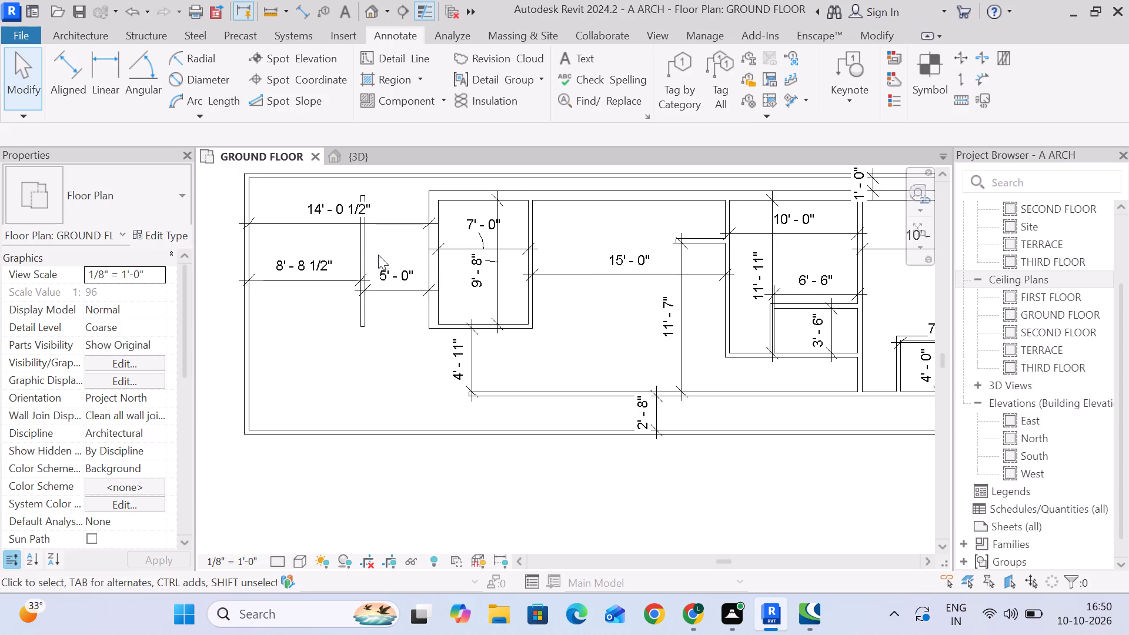
{"action": "scroll", "coordinate": [366, 282], "scroll_direction": "up", "scroll_amount": 3}
{"action": "scroll", "coordinate": [367, 299], "scroll_direction": "down", "scroll_amount": 2}
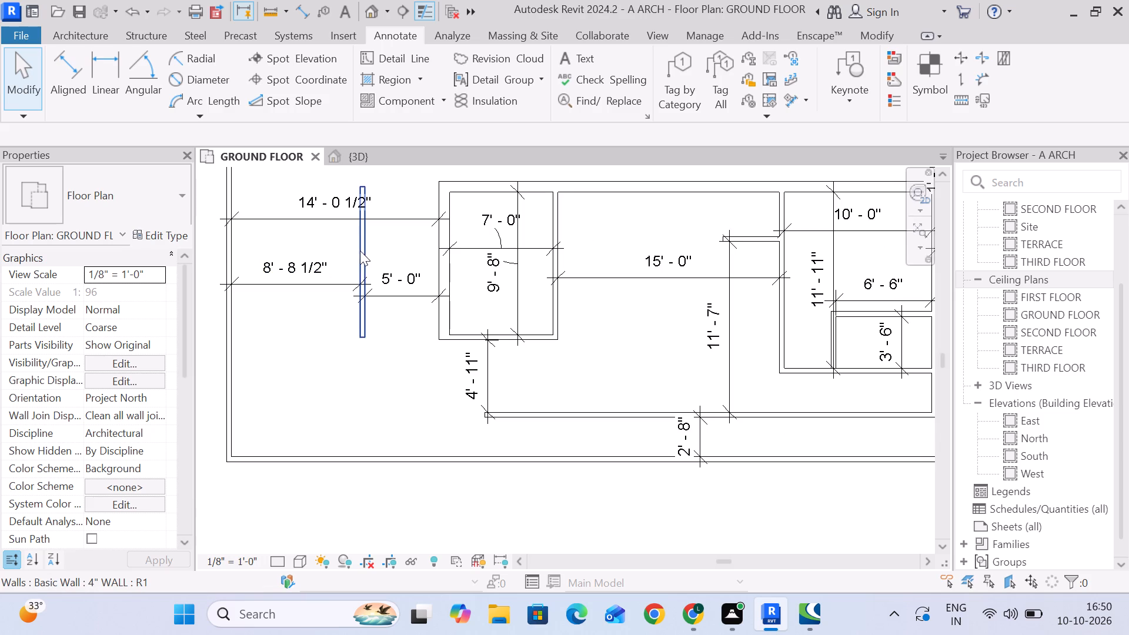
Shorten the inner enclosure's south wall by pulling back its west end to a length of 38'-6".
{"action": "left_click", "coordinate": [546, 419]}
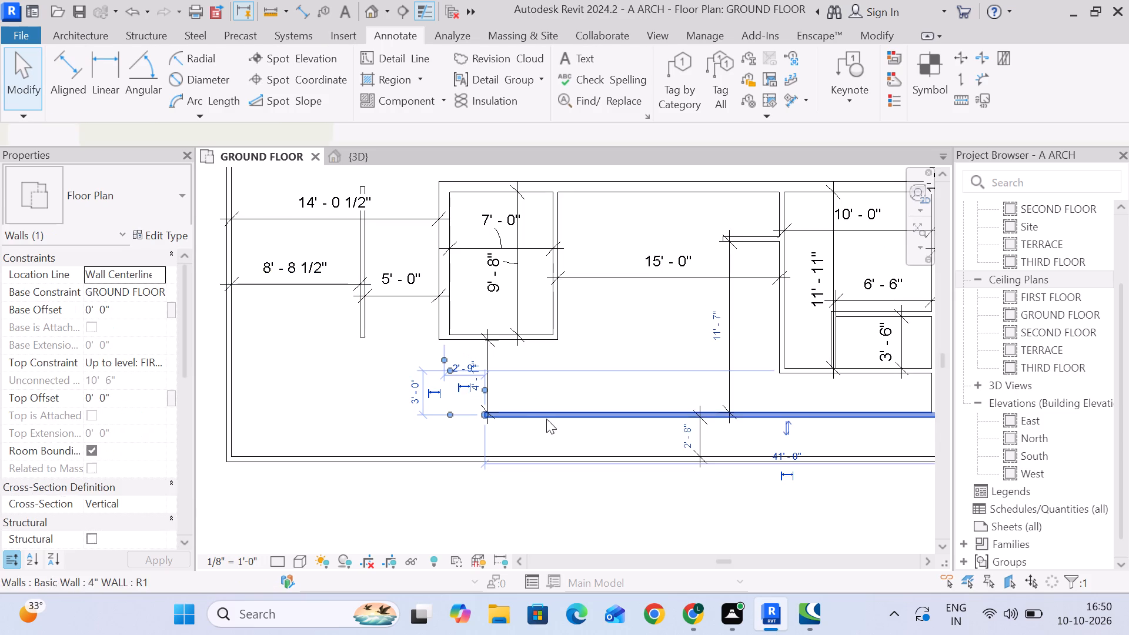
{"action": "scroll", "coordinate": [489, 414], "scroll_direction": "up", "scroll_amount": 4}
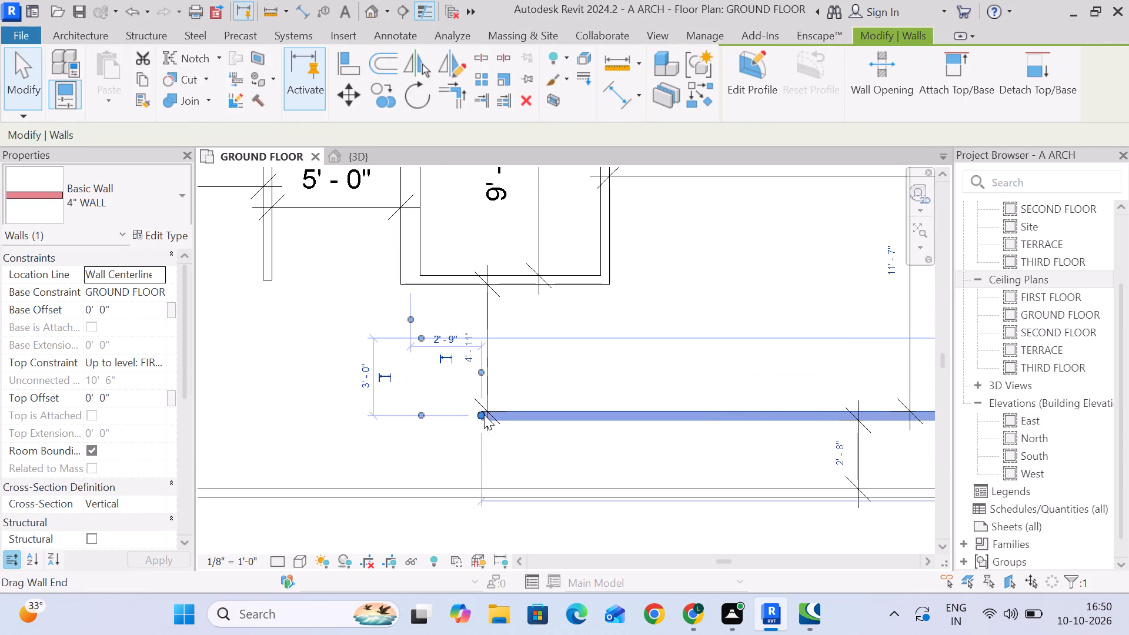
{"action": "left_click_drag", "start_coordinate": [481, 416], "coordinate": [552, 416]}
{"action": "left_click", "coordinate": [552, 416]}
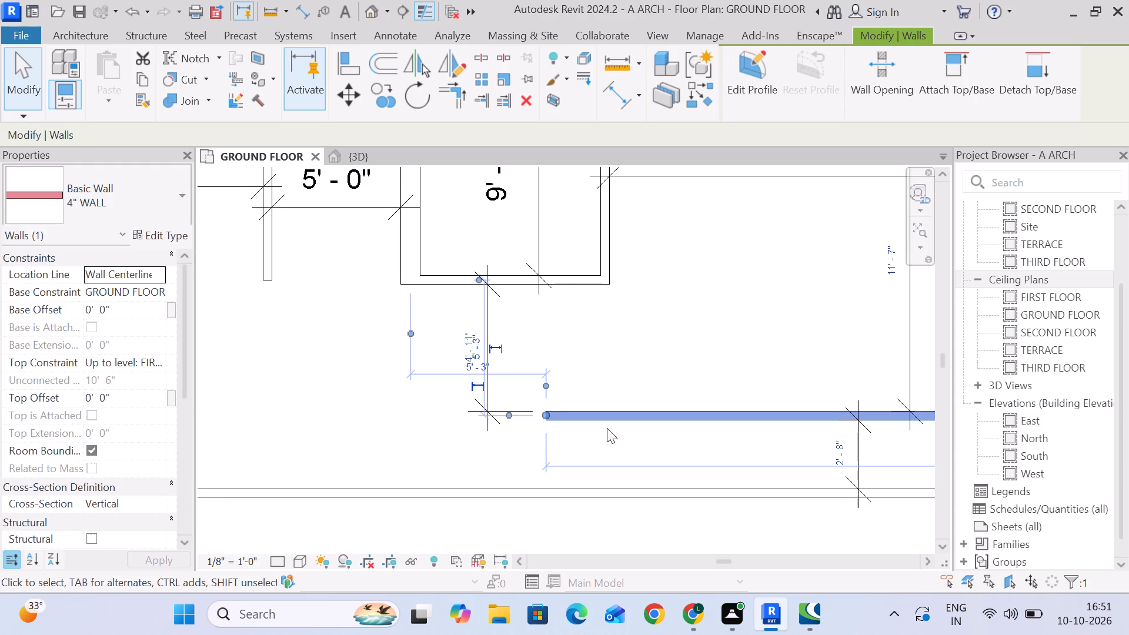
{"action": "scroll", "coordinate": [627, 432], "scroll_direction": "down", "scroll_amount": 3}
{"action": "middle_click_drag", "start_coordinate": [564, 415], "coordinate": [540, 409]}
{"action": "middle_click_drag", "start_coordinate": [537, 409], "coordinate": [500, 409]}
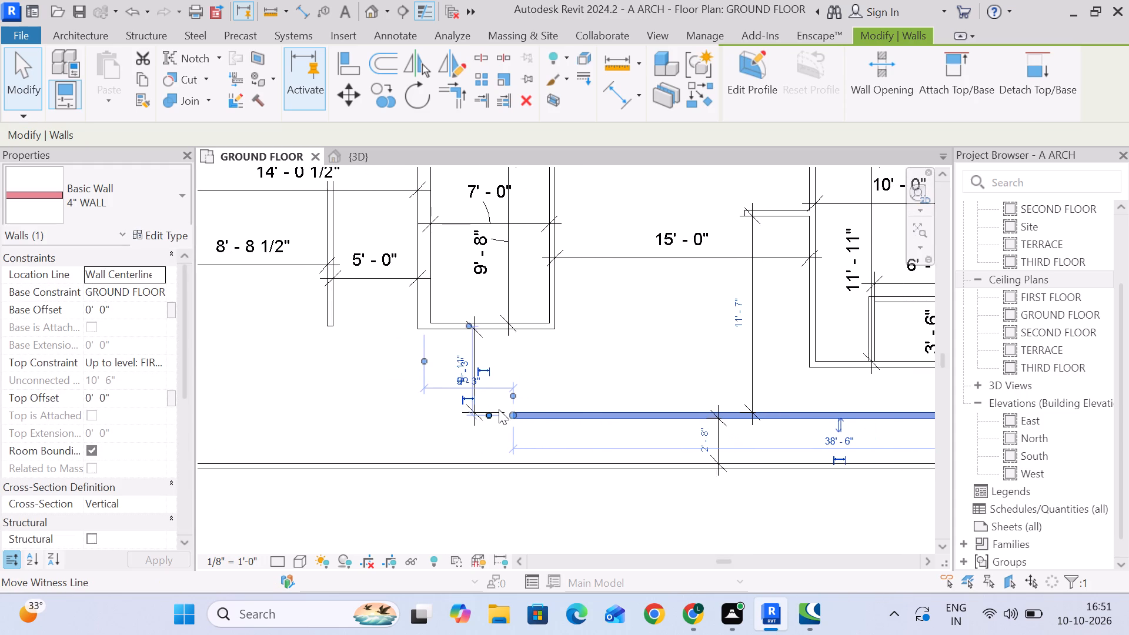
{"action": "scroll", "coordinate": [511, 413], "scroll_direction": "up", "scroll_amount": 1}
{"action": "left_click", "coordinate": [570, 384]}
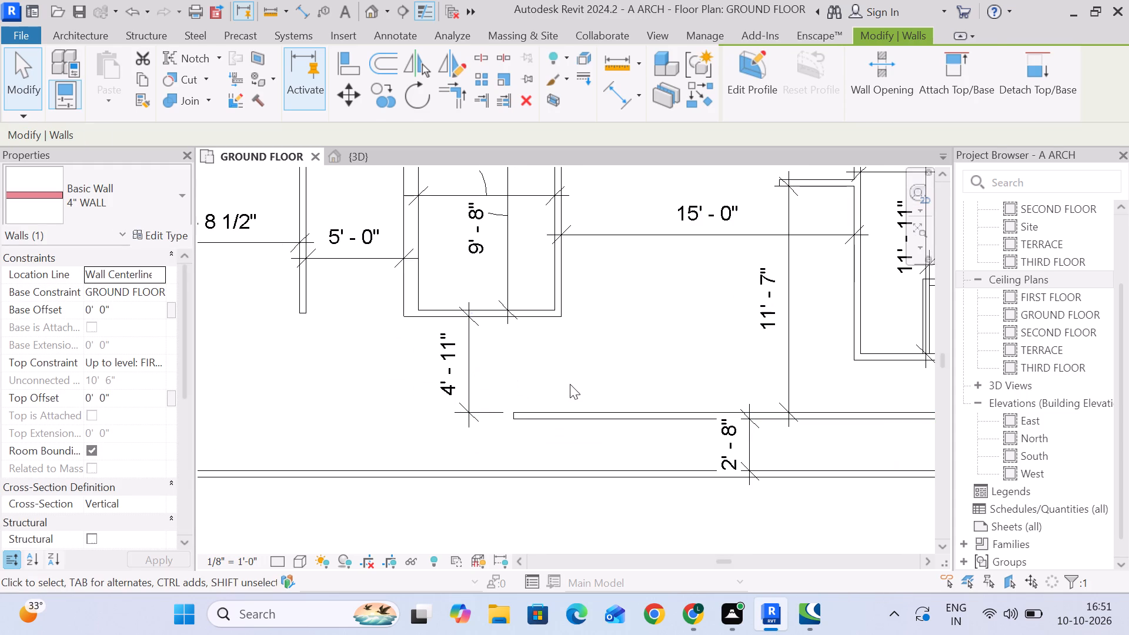
Move the 4'-11" clearance dimension east, just inside the west end of the enclosure's south wall.
{"action": "left_click", "coordinate": [475, 393]}
{"action": "left_click_drag", "start_coordinate": [466, 371], "coordinate": [513, 365]}
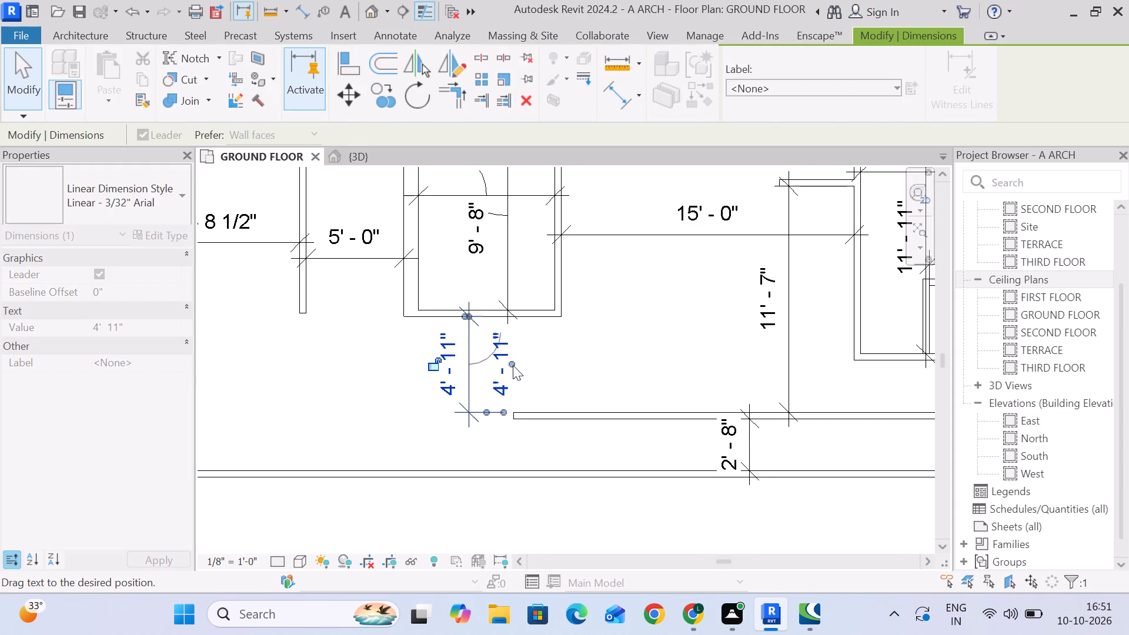
{"action": "left_click_drag", "start_coordinate": [513, 365], "coordinate": [461, 364]}
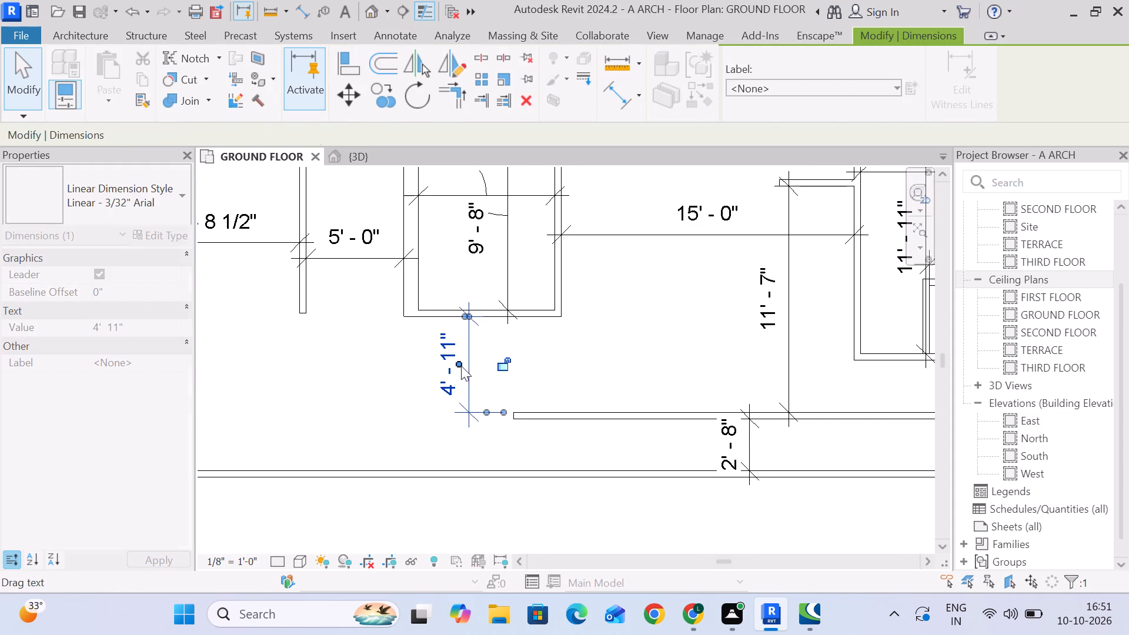
{"action": "left_click_drag", "start_coordinate": [467, 416], "coordinate": [500, 407]}
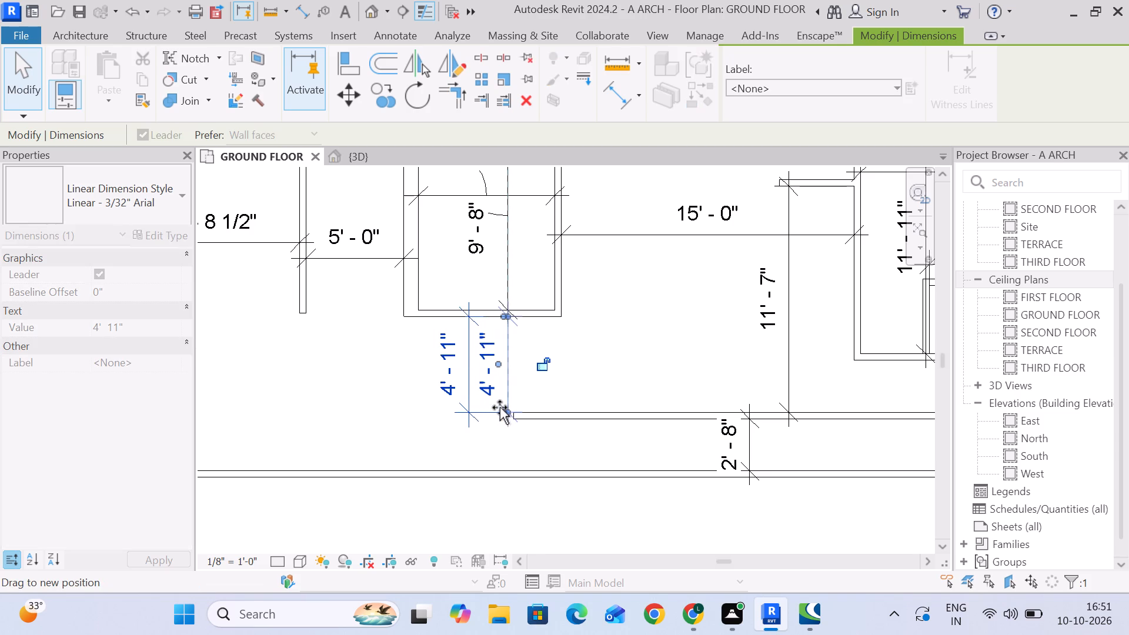
{"action": "left_click_drag", "start_coordinate": [500, 407], "coordinate": [520, 406]}
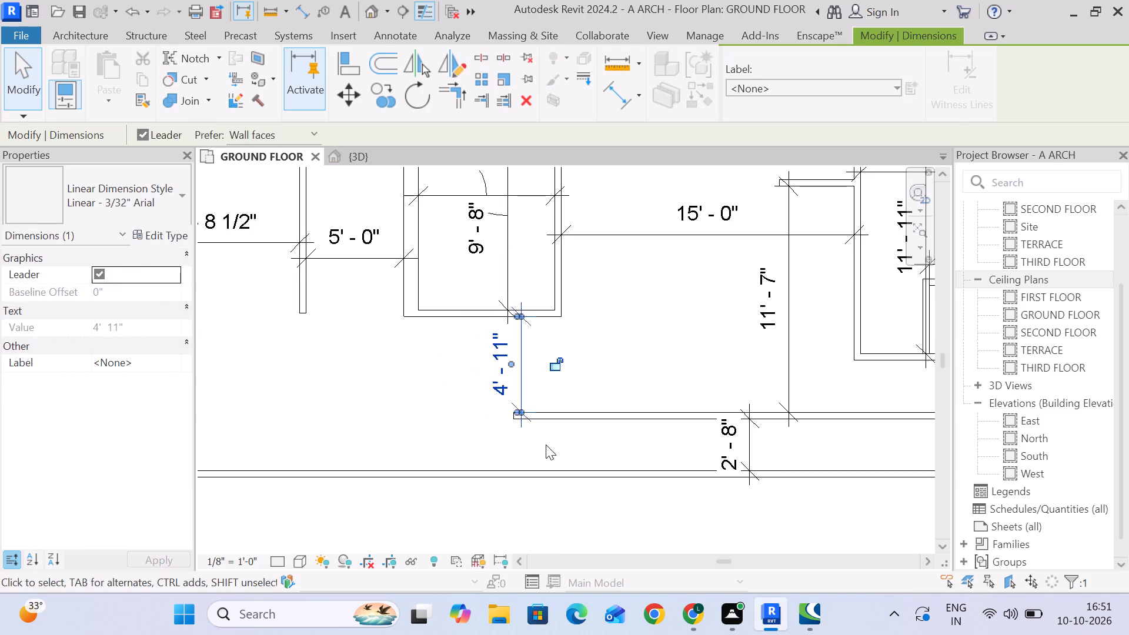
{"action": "left_click", "coordinate": [546, 447]}
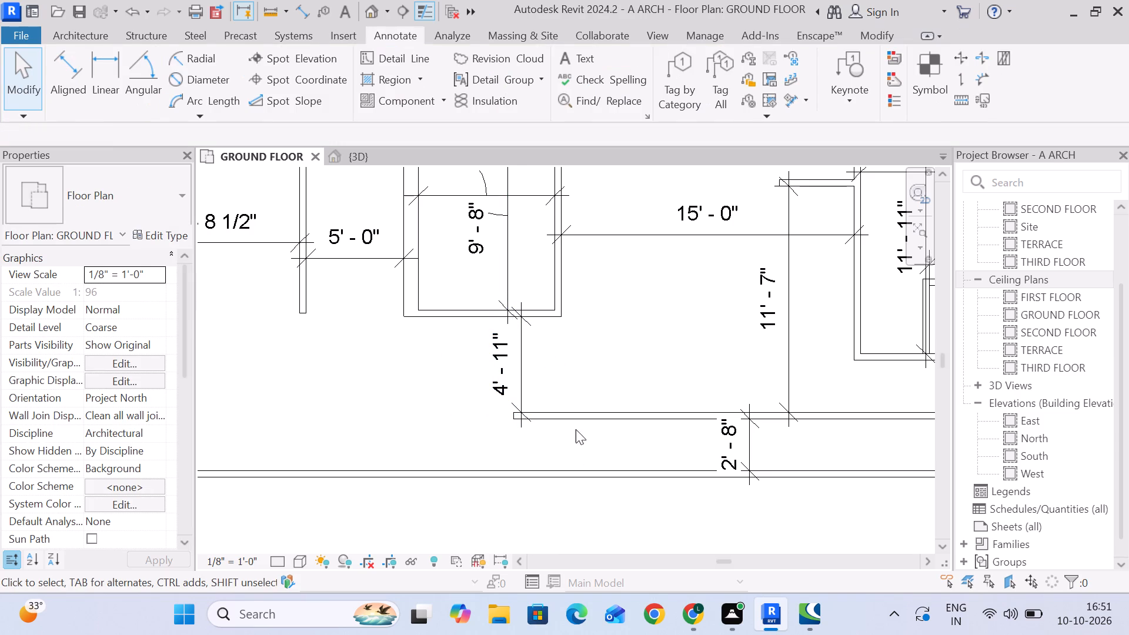
Extend the west end of the inner enclosure's south wall to a wall length of 40'-0".
{"action": "scroll", "coordinate": [607, 352], "scroll_direction": "down", "scroll_amount": 4}
{"action": "middle_click_drag", "start_coordinate": [619, 333], "coordinate": [540, 333]}
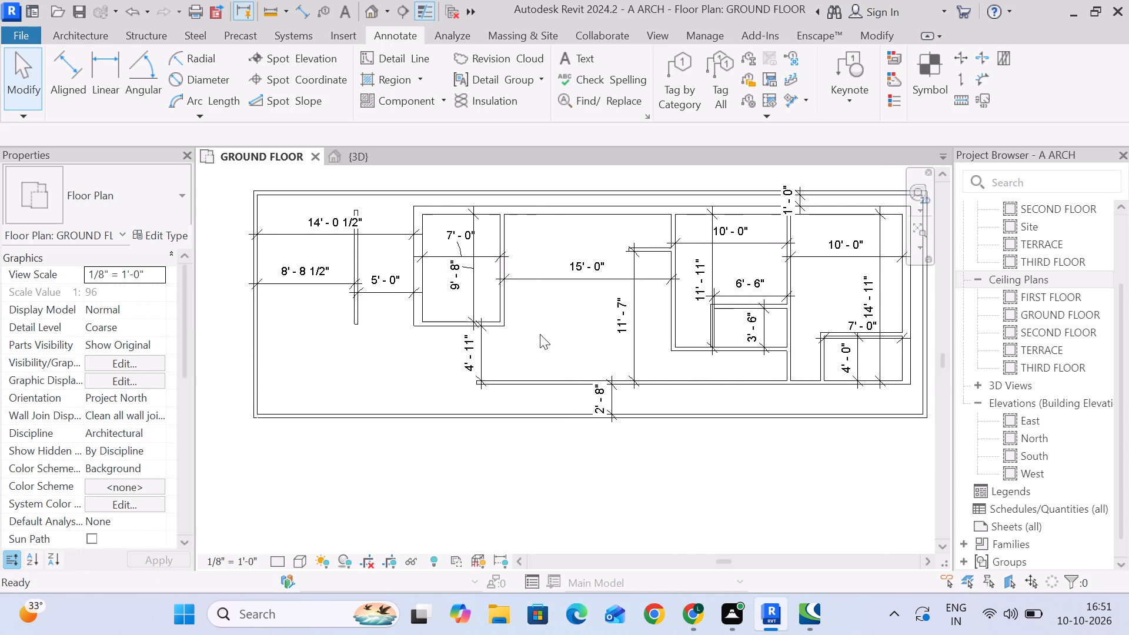
{"action": "scroll", "coordinate": [427, 363], "scroll_direction": "up", "scroll_amount": 4}
{"action": "left_click", "coordinate": [525, 400]}
{"action": "left_click", "coordinate": [572, 404]}
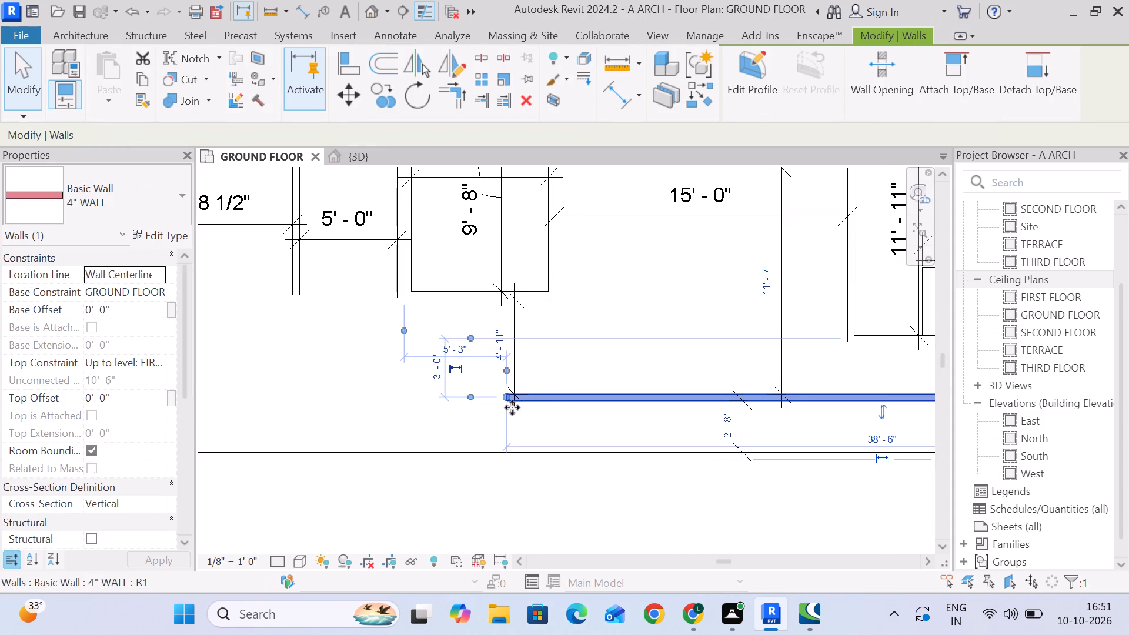
{"action": "left_click_drag", "start_coordinate": [505, 397], "coordinate": [482, 397]}
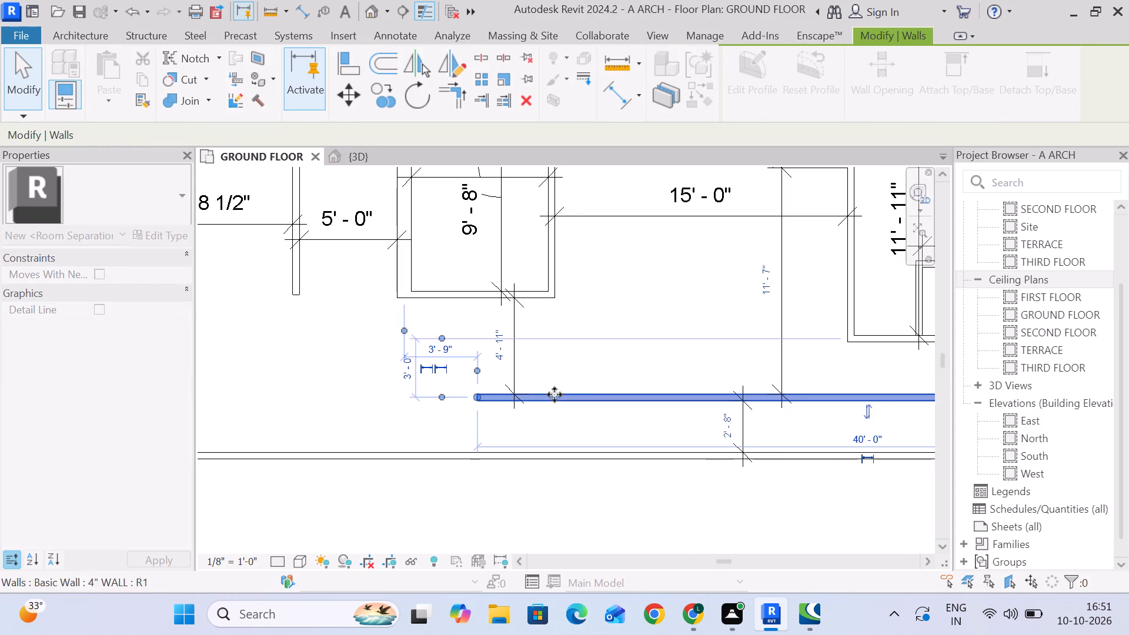
{"action": "left_click", "coordinate": [612, 363]}
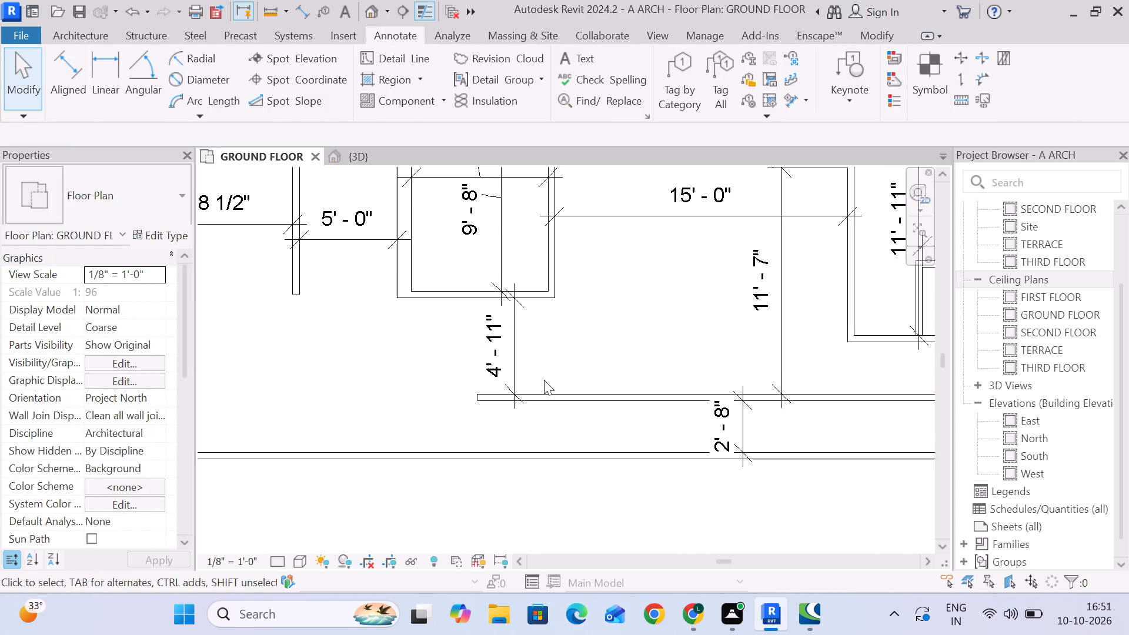
{"action": "left_click", "coordinate": [545, 386]}
{"action": "left_click", "coordinate": [547, 396]}
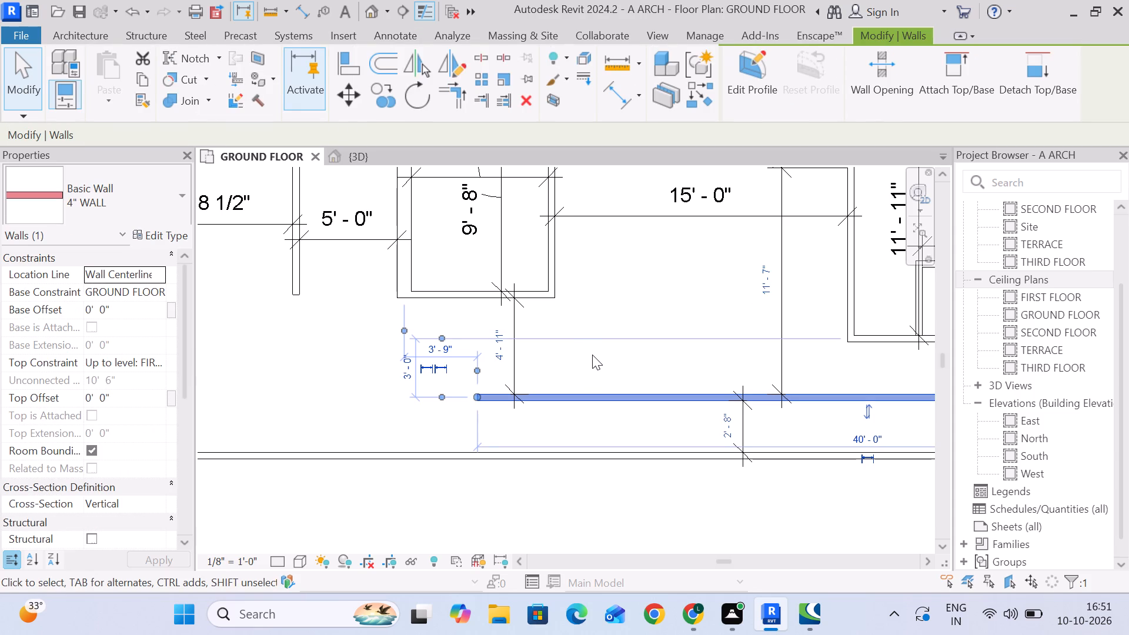
{"action": "left_click", "coordinate": [592, 355]}
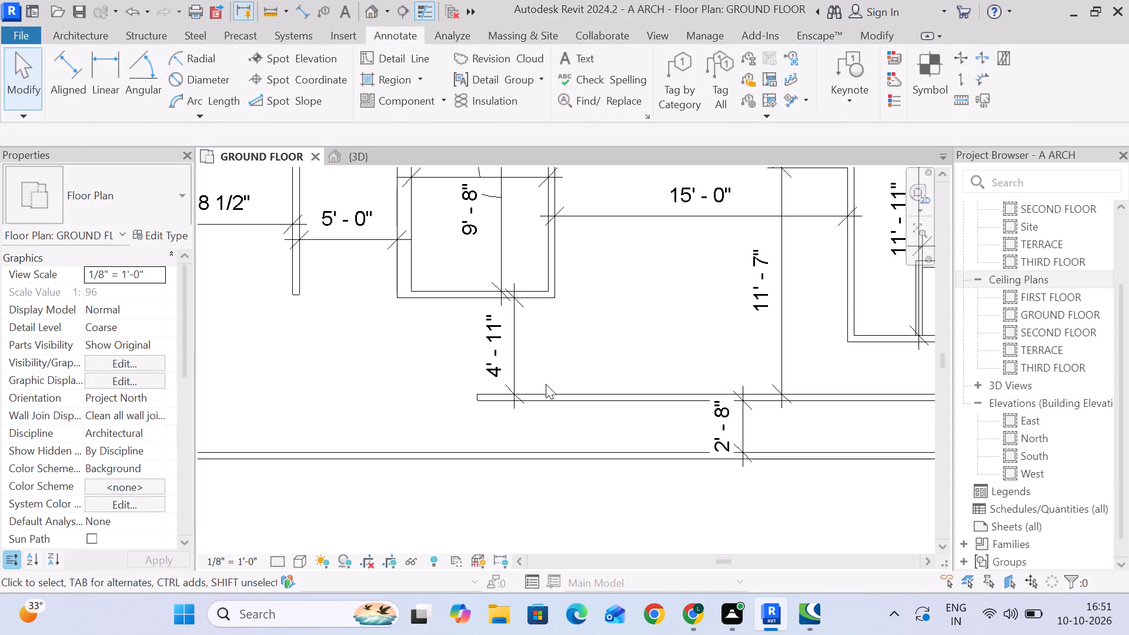
Review the central room, the eastern rooms and the overall ground floor layout with its dimensions.
{"action": "middle_click_drag", "start_coordinate": [653, 332], "coordinate": [527, 366]}
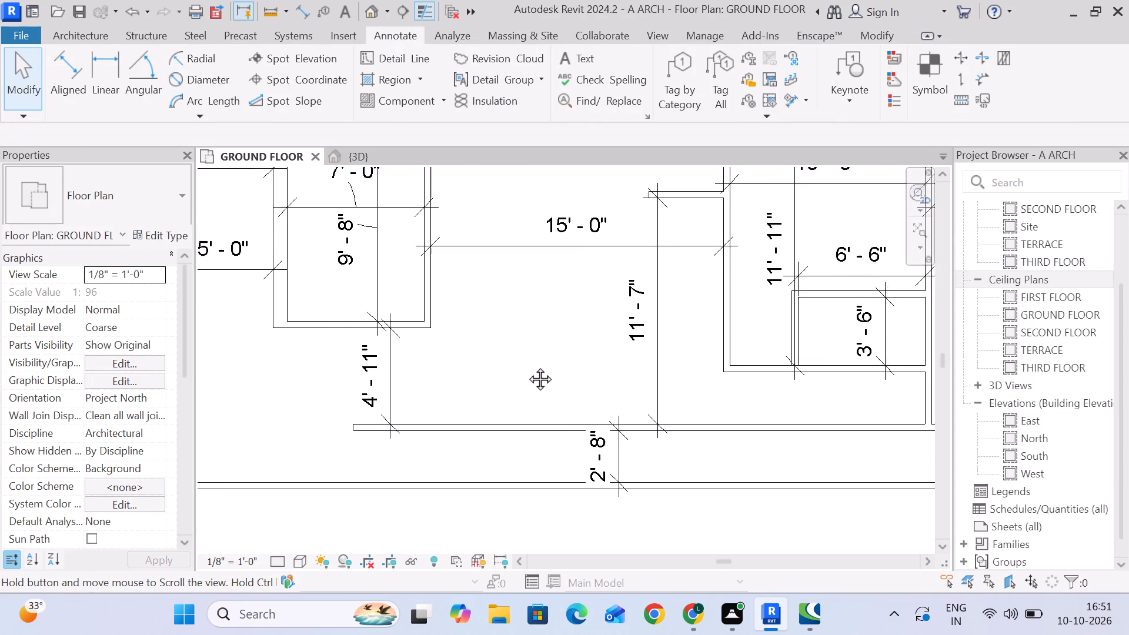
{"action": "middle_click_drag", "start_coordinate": [527, 366], "coordinate": [515, 387]}
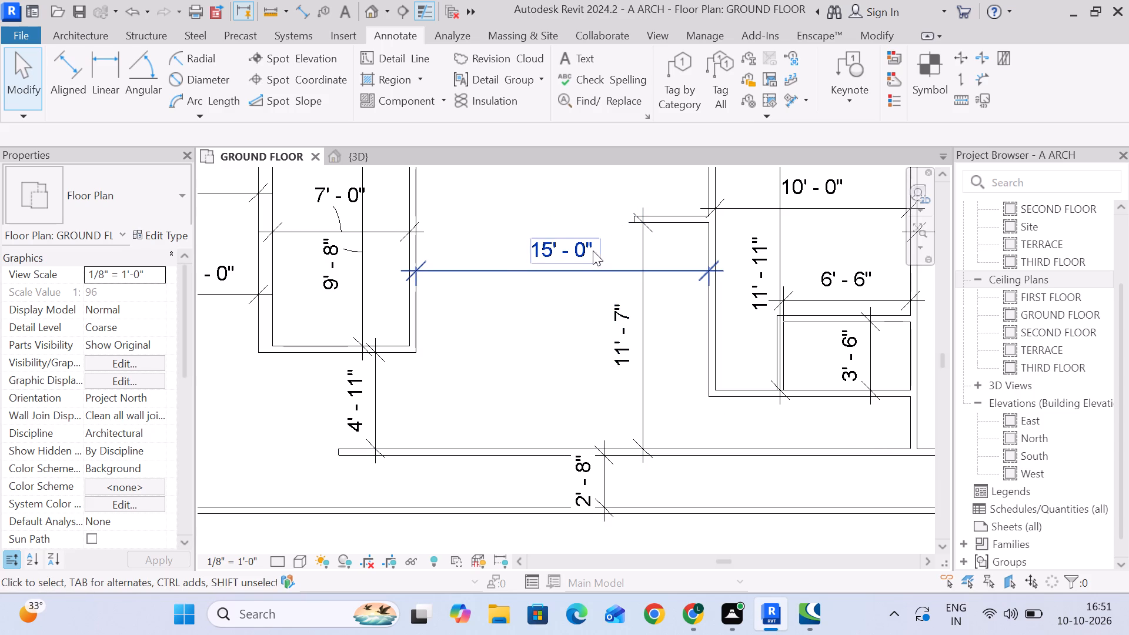
{"action": "middle_click_drag", "start_coordinate": [586, 302], "coordinate": [576, 344]}
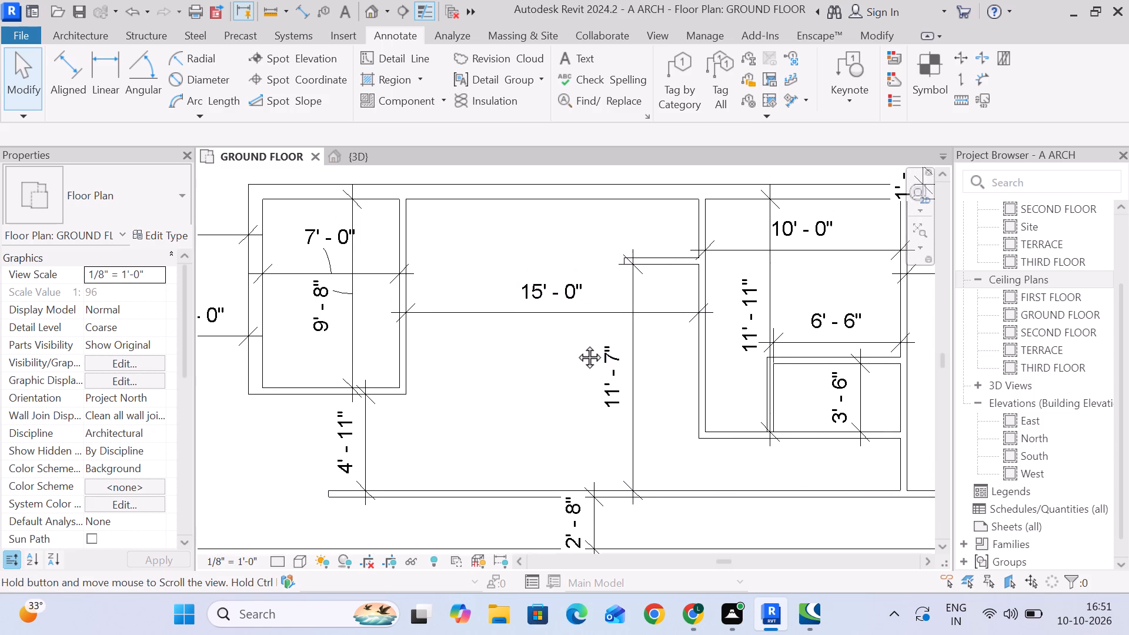
{"action": "middle_click_drag", "start_coordinate": [576, 344], "coordinate": [576, 347]}
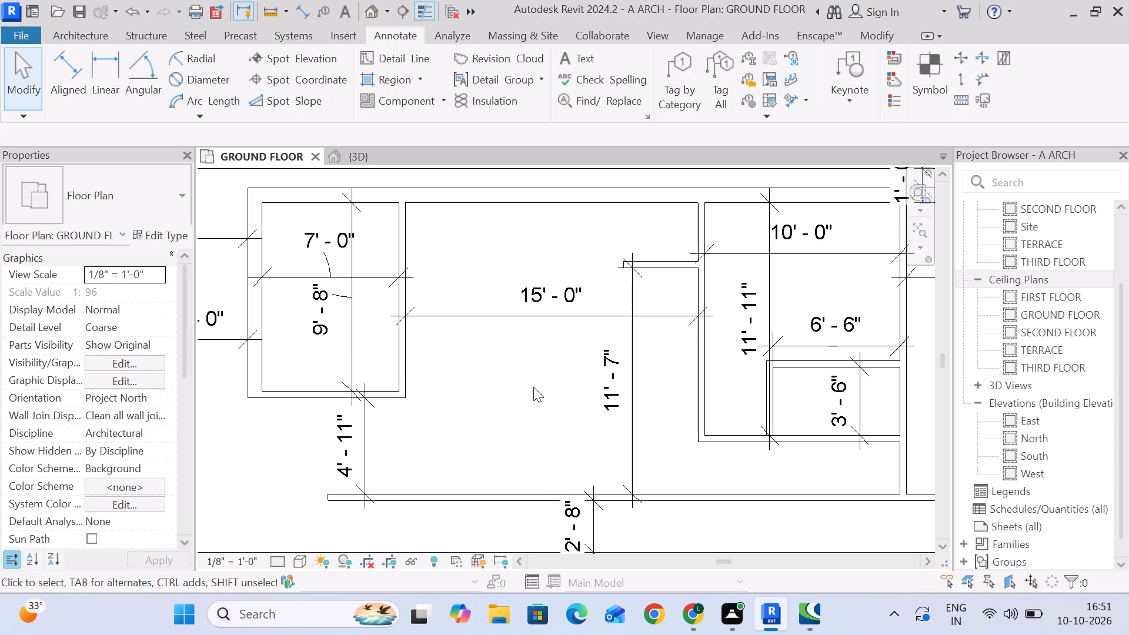
{"action": "scroll", "coordinate": [525, 381], "scroll_direction": "down", "scroll_amount": 2}
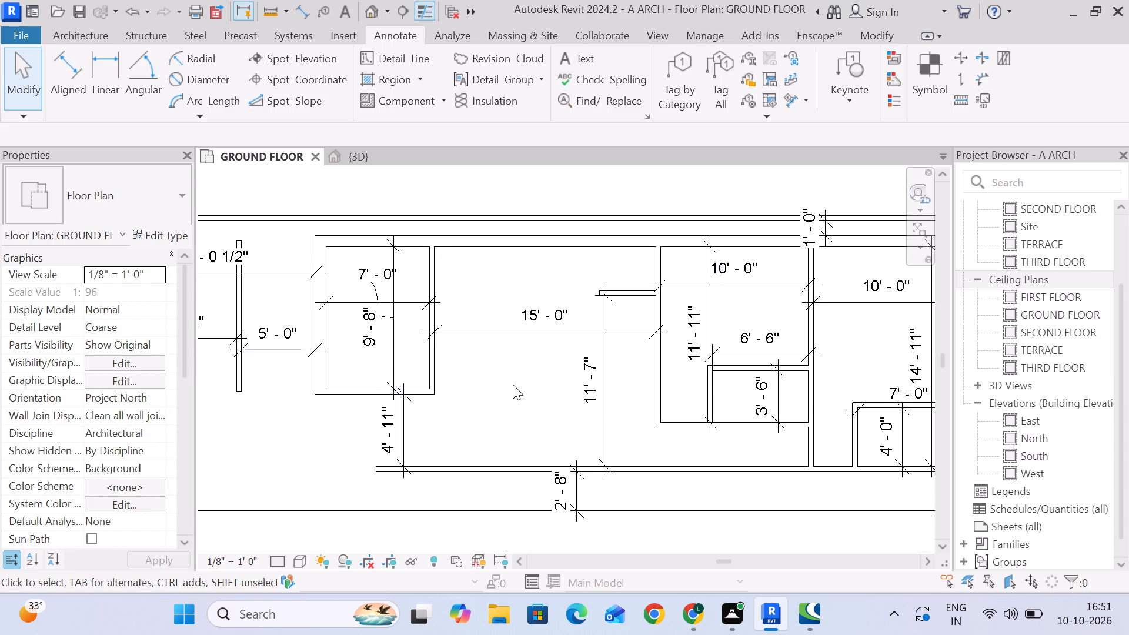
{"action": "middle_click_drag", "start_coordinate": [513, 379], "coordinate": [358, 372]}
{"action": "middle_click_drag", "start_coordinate": [361, 367], "coordinate": [401, 353]}
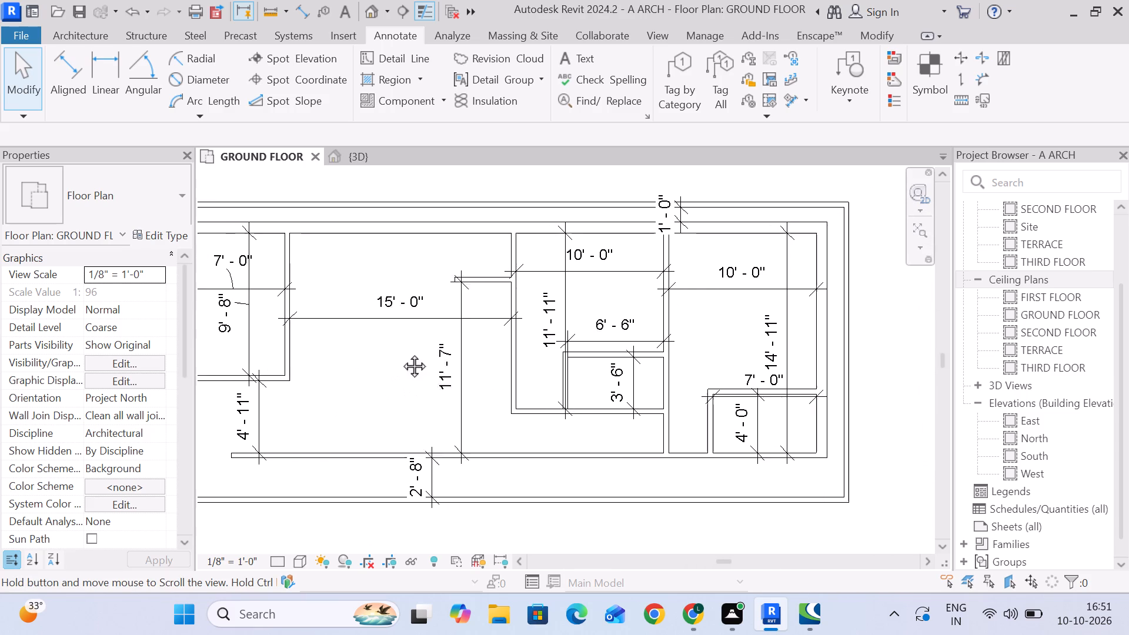
{"action": "middle_click_drag", "start_coordinate": [401, 353], "coordinate": [529, 332]}
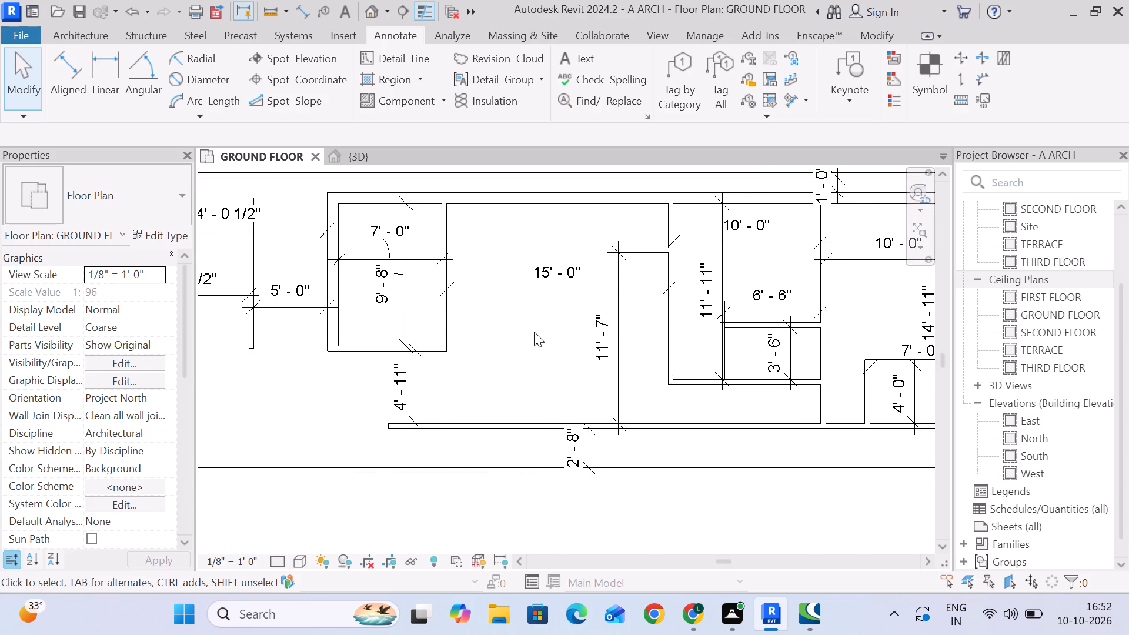
{"action": "scroll", "coordinate": [543, 348], "scroll_direction": "down", "scroll_amount": 2}
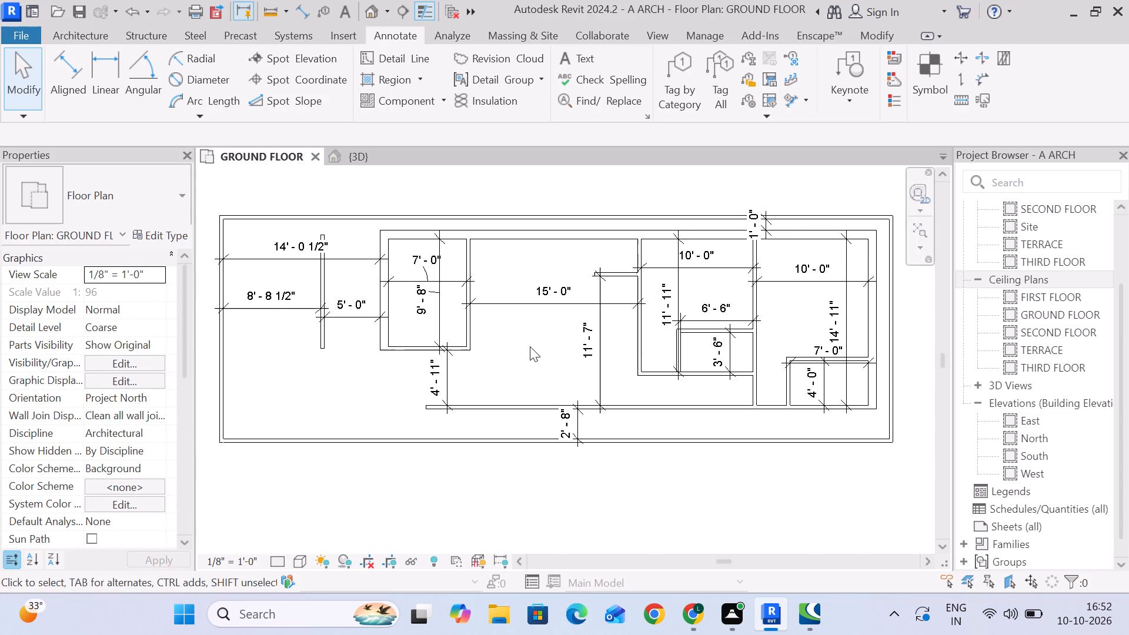
{"action": "middle_click_drag", "start_coordinate": [519, 346], "coordinate": [530, 352]}
{"action": "middle_click_drag", "start_coordinate": [530, 353], "coordinate": [513, 353]}
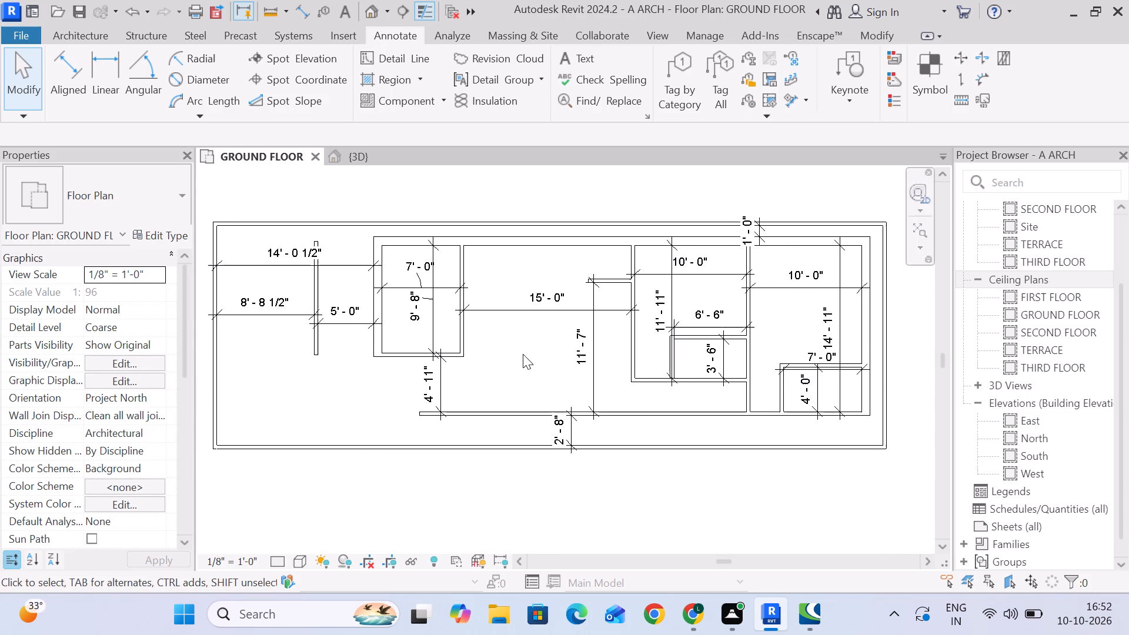
{"action": "middle_click_drag", "start_coordinate": [529, 354], "coordinate": [539, 354]}
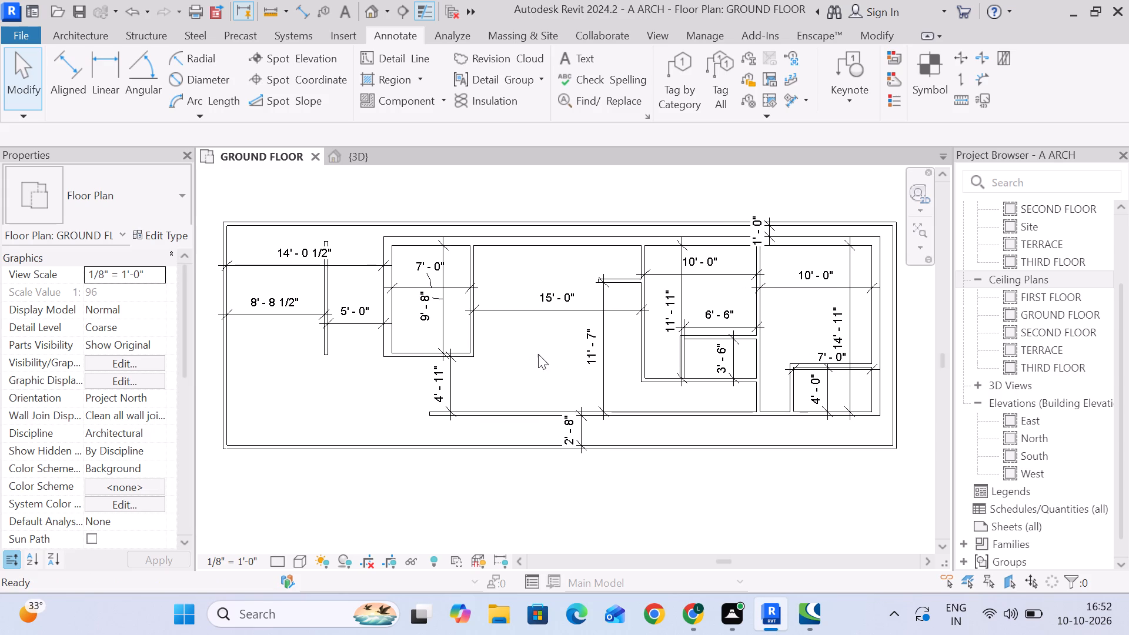
{"action": "scroll", "coordinate": [532, 354], "scroll_direction": "down", "scroll_amount": 1}
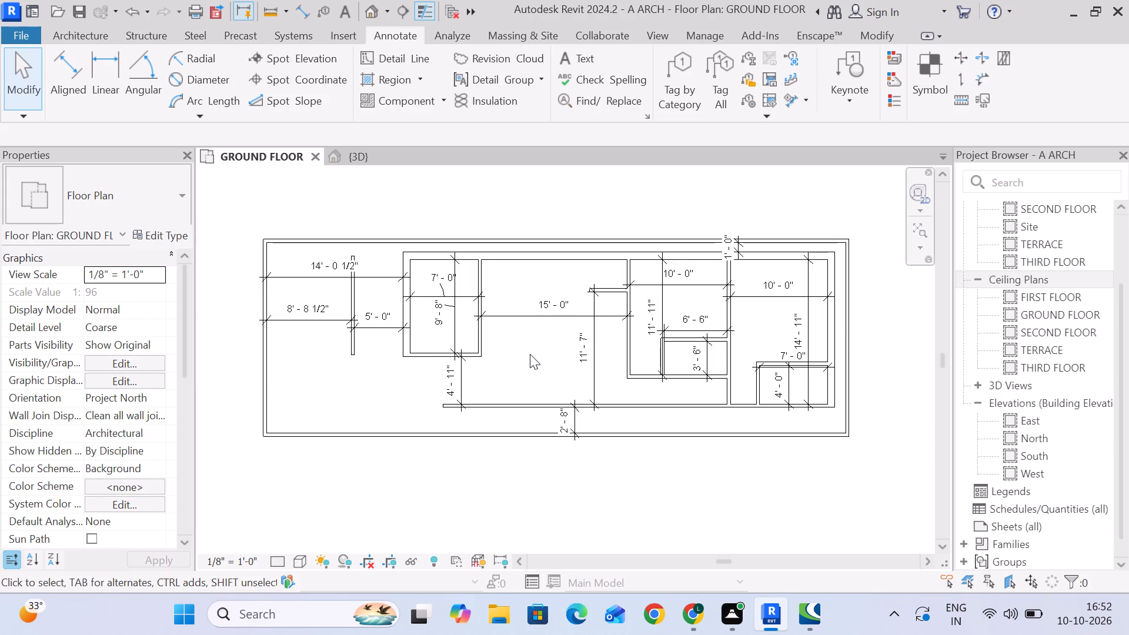
{"action": "scroll", "coordinate": [530, 354], "scroll_direction": "up", "scroll_amount": 1}
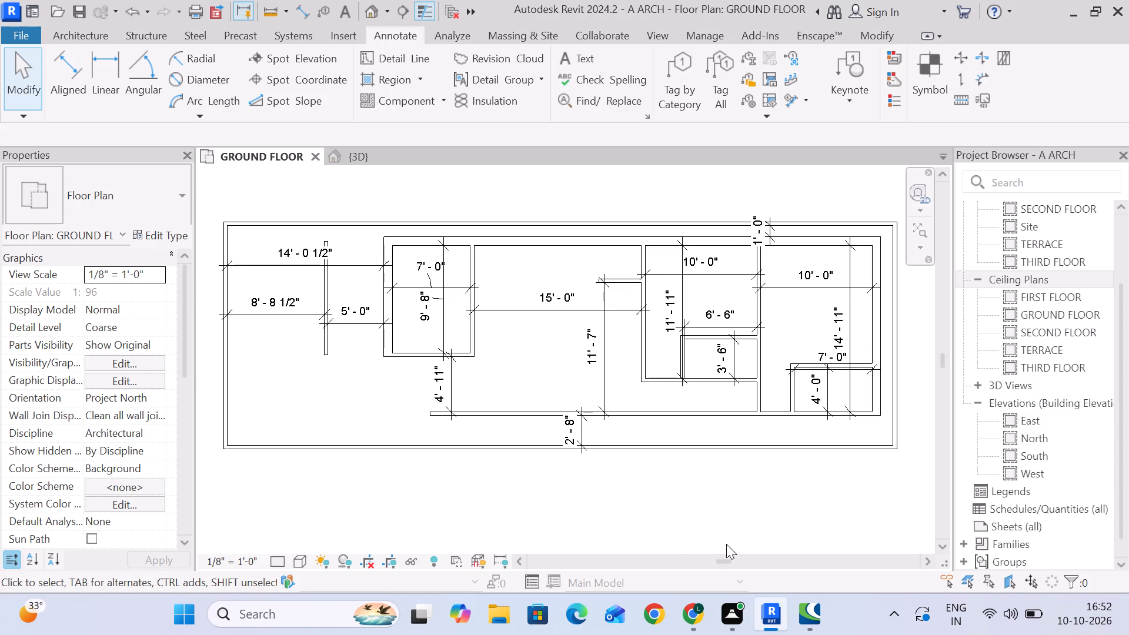
Capture a rectangular screenshot of the entire dimensioned ground floor plan and dismiss the capture notification.
{"action": "key", "text": "Print"}
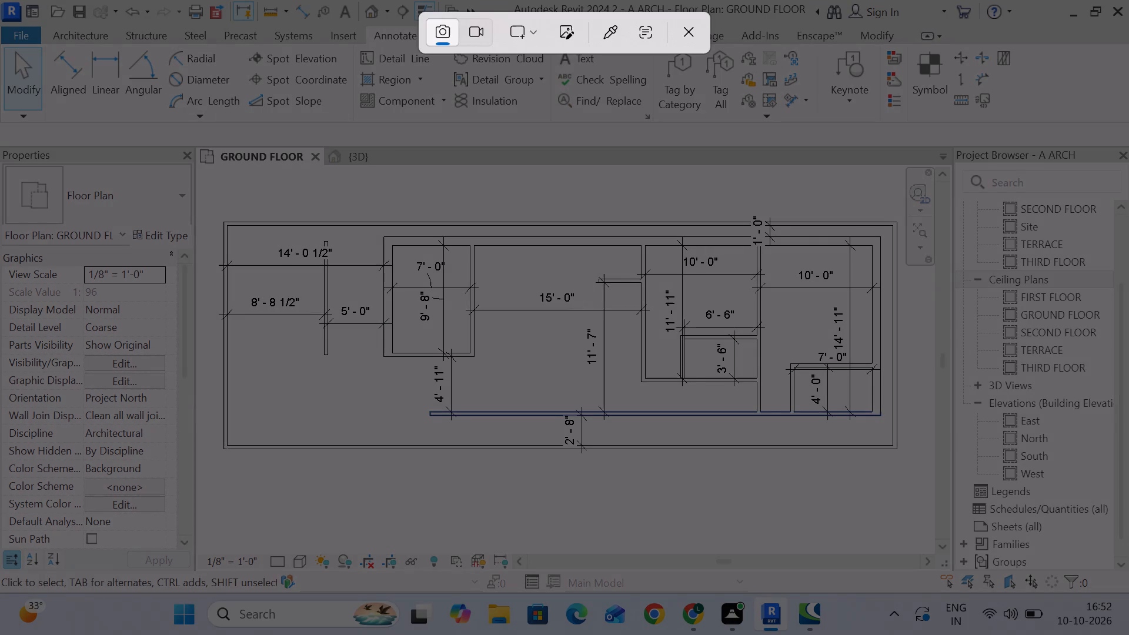
{"action": "left_click_drag", "start_coordinate": [202, 181], "coordinate": [480, 432]}
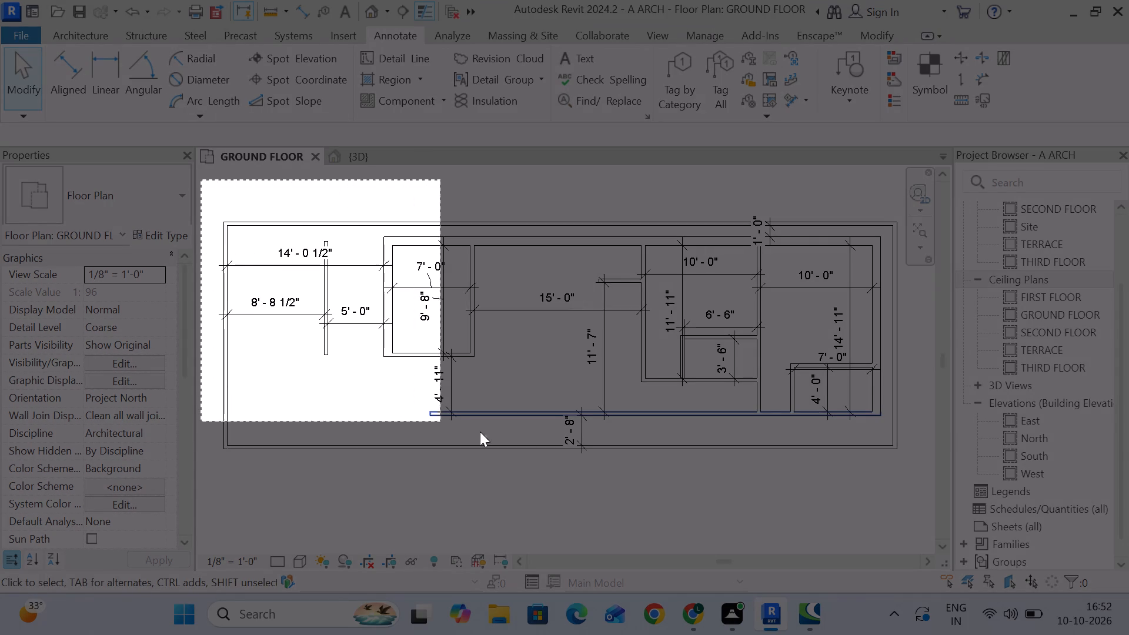
{"action": "left_click_drag", "start_coordinate": [480, 432], "coordinate": [923, 476]}
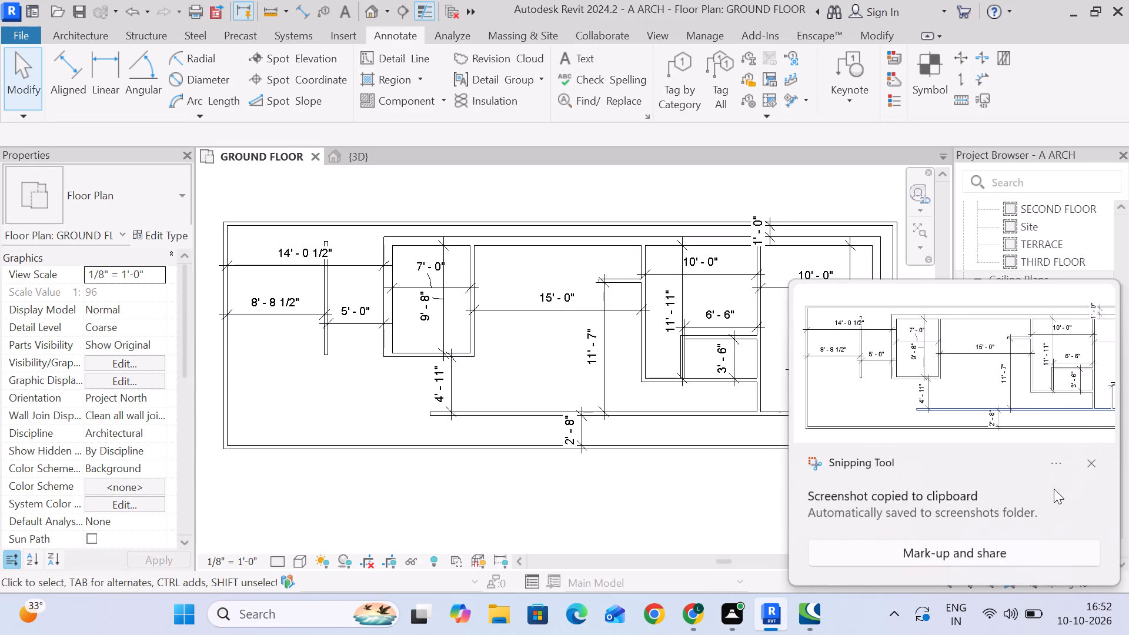
{"action": "left_click", "coordinate": [1101, 454]}
{"action": "left_click", "coordinate": [664, 481]}
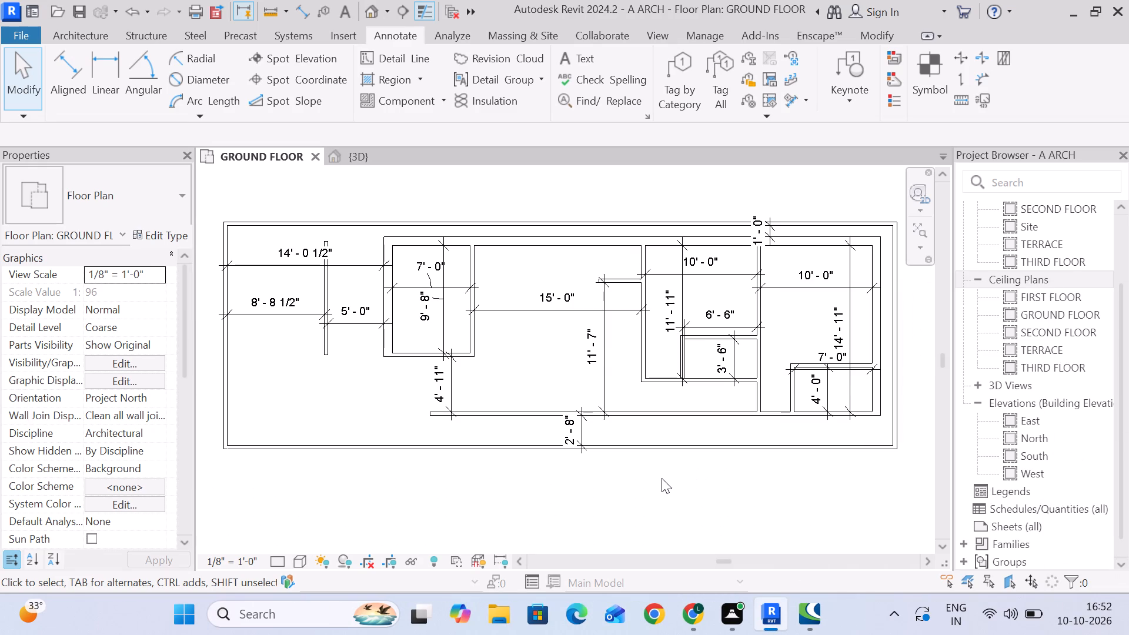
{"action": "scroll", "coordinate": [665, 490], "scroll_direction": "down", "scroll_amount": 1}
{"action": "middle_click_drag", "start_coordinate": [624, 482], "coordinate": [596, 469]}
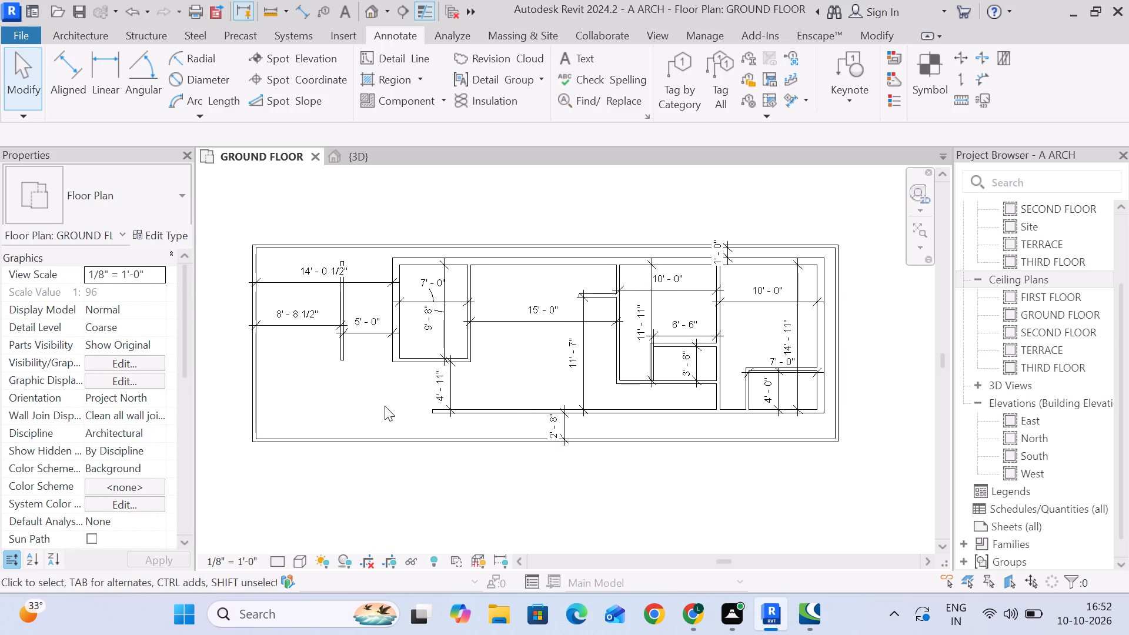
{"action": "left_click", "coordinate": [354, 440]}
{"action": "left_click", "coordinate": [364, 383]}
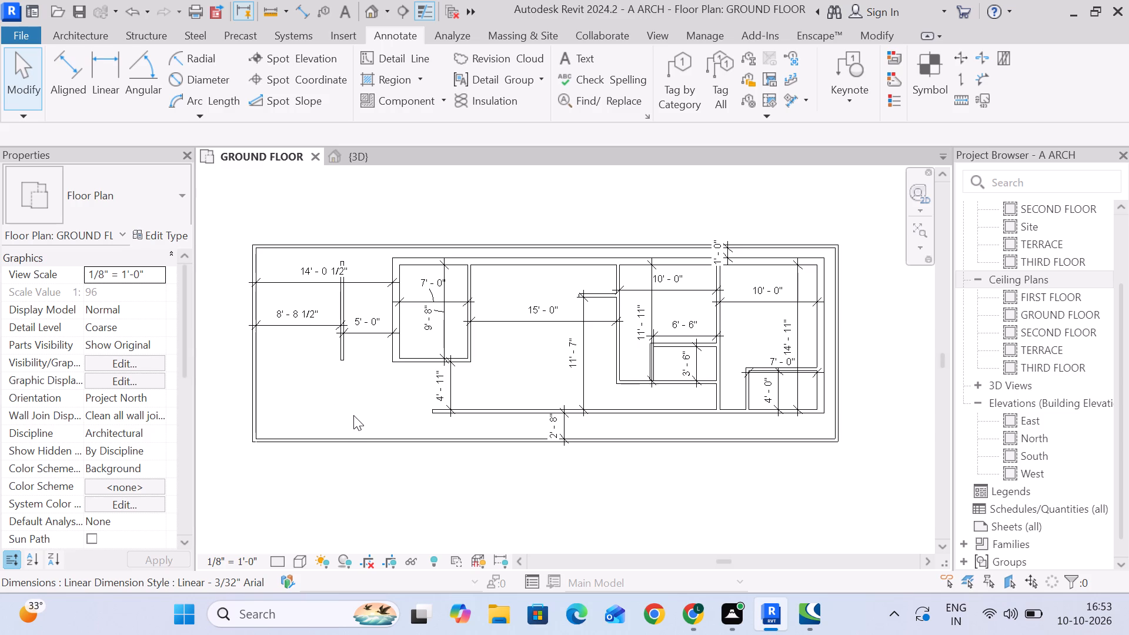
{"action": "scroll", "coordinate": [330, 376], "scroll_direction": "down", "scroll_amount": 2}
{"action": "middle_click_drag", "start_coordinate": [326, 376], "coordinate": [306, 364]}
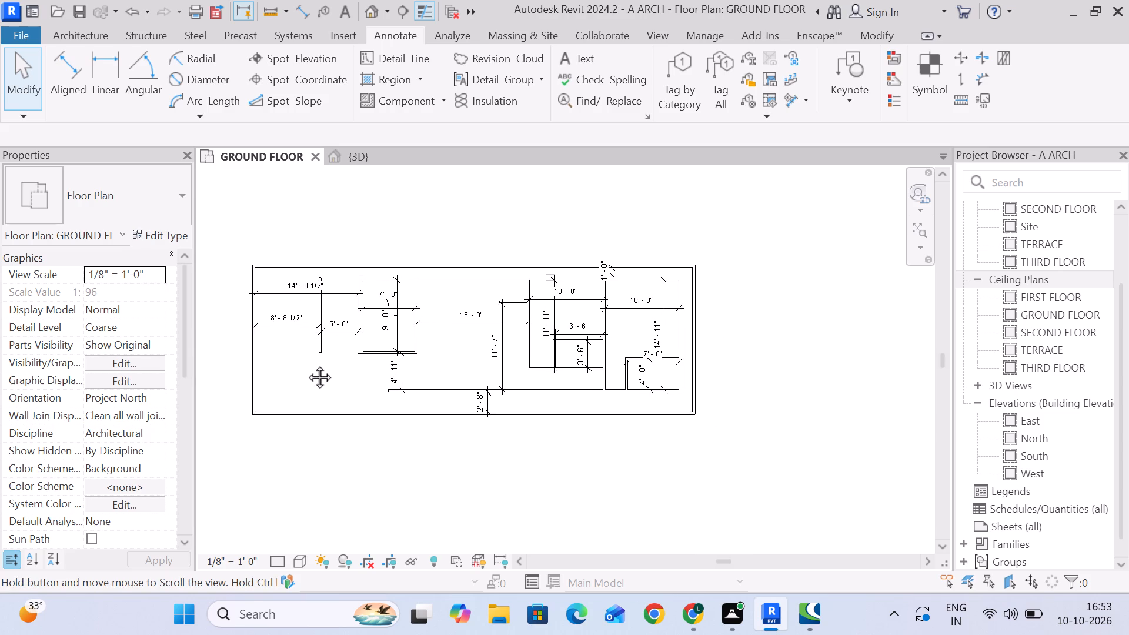
Delete the 5'-0", 8'-8 1/2" and 14'-0 1/2" dimensions between the west perimeter wall and the inner enclosure.
{"action": "middle_click_drag", "start_coordinate": [306, 364], "coordinate": [303, 359]}
{"action": "scroll", "coordinate": [303, 359], "scroll_direction": "up", "scroll_amount": 2}
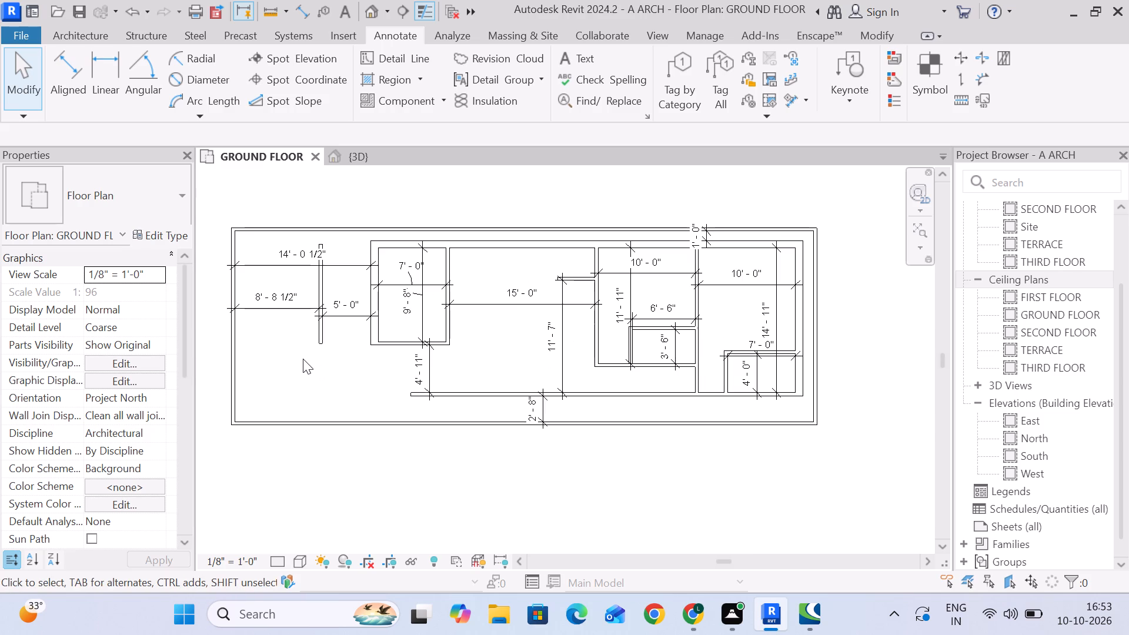
{"action": "left_click", "coordinate": [306, 375]}
{"action": "left_click", "coordinate": [342, 314]}
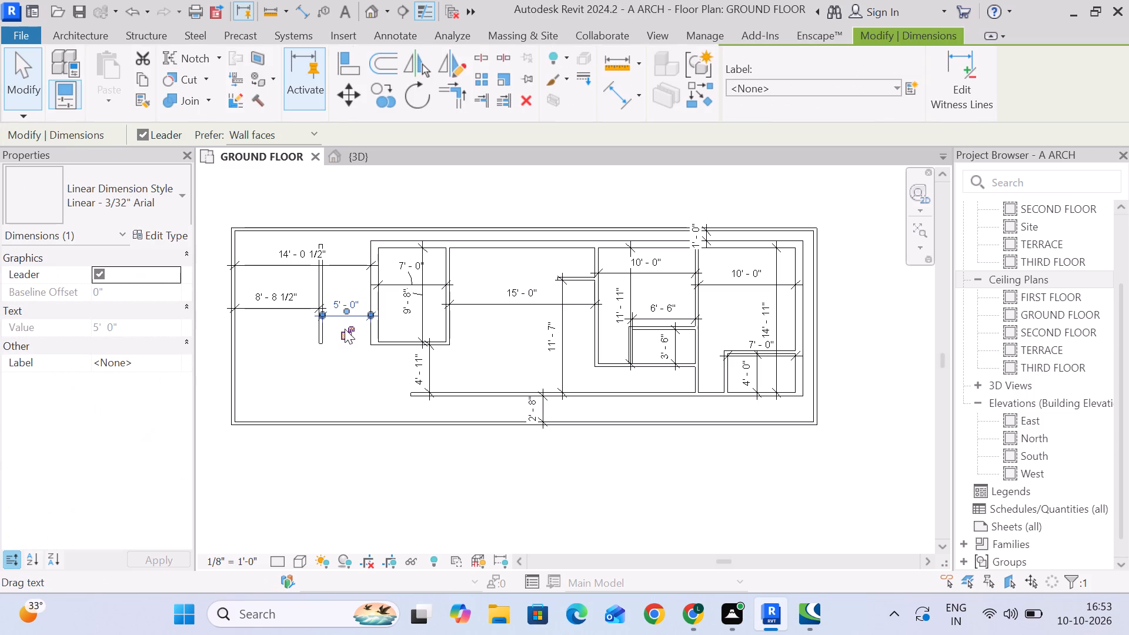
{"action": "key", "text": "Delete"}
{"action": "left_click", "coordinate": [285, 299]}
{"action": "key", "text": "Delete"}
{"action": "left_click", "coordinate": [289, 248]}
{"action": "key", "text": "Delete"}
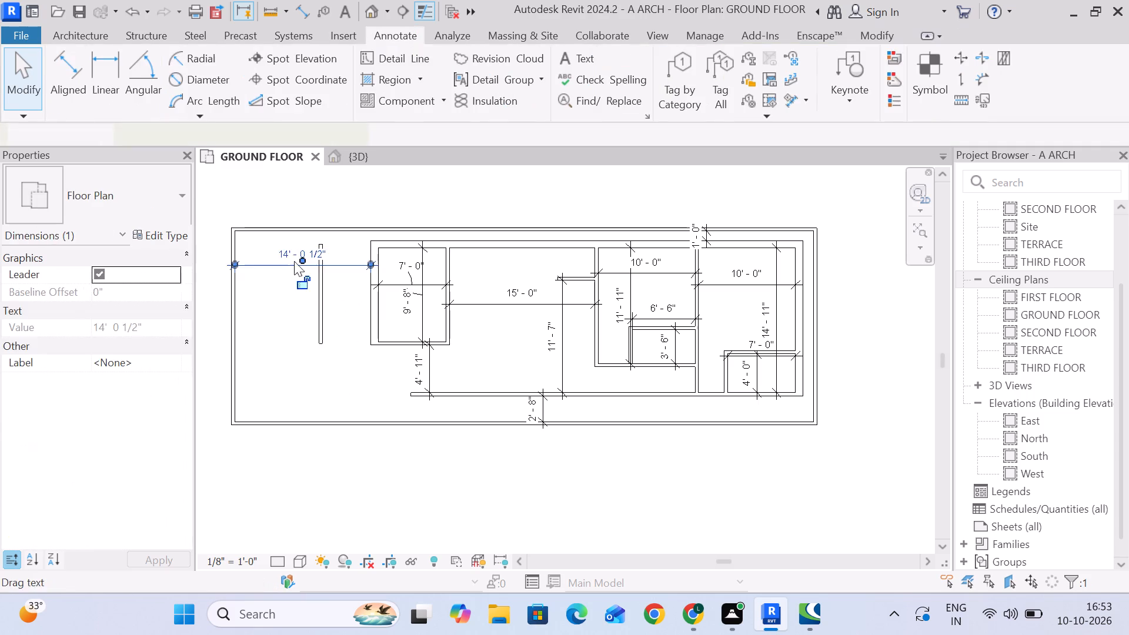
Delete the west room's 9'-8" and 7'-0" dimensions, the 4'-11" clearance below it and the central 15'-0" dimension.
{"action": "left_click", "coordinate": [415, 295]}
{"action": "key", "text": "Delete"}
{"action": "double_click", "coordinate": [405, 282]}
{"action": "key", "text": "Delete"}
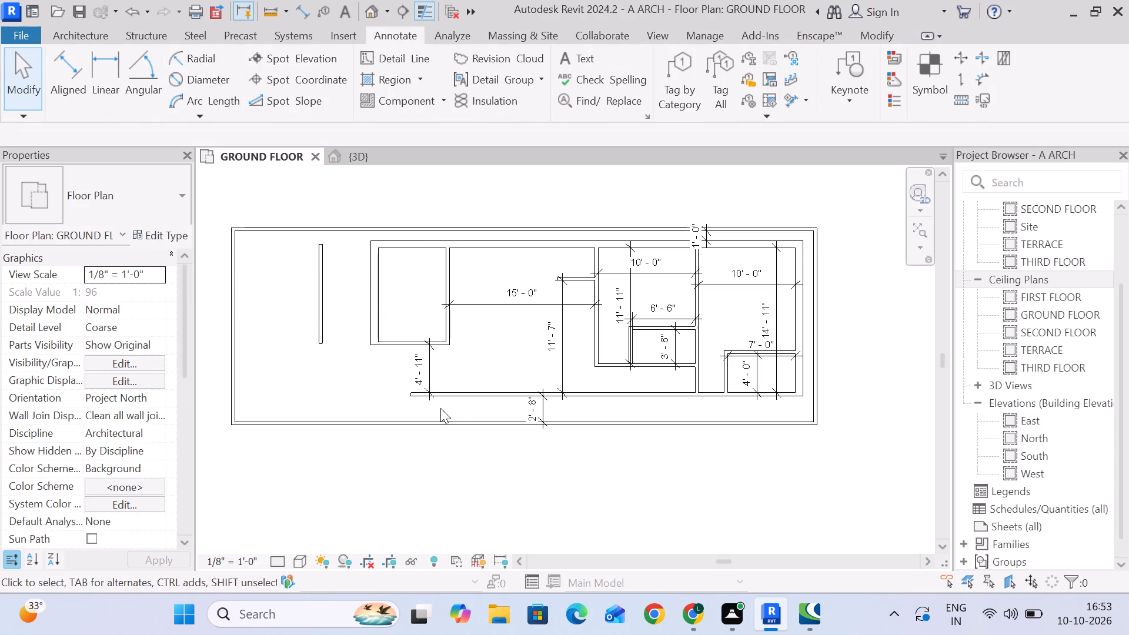
{"action": "left_click", "coordinate": [429, 377]}
{"action": "key", "text": "Delete"}
{"action": "left_click", "coordinate": [494, 305]}
{"action": "key", "text": "Delete"}
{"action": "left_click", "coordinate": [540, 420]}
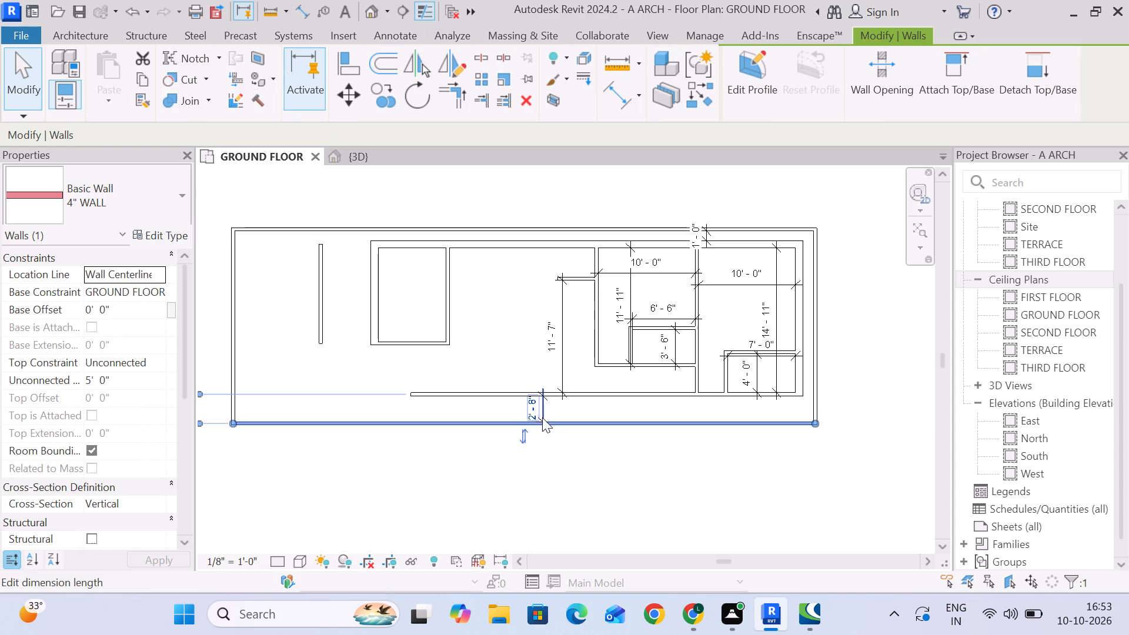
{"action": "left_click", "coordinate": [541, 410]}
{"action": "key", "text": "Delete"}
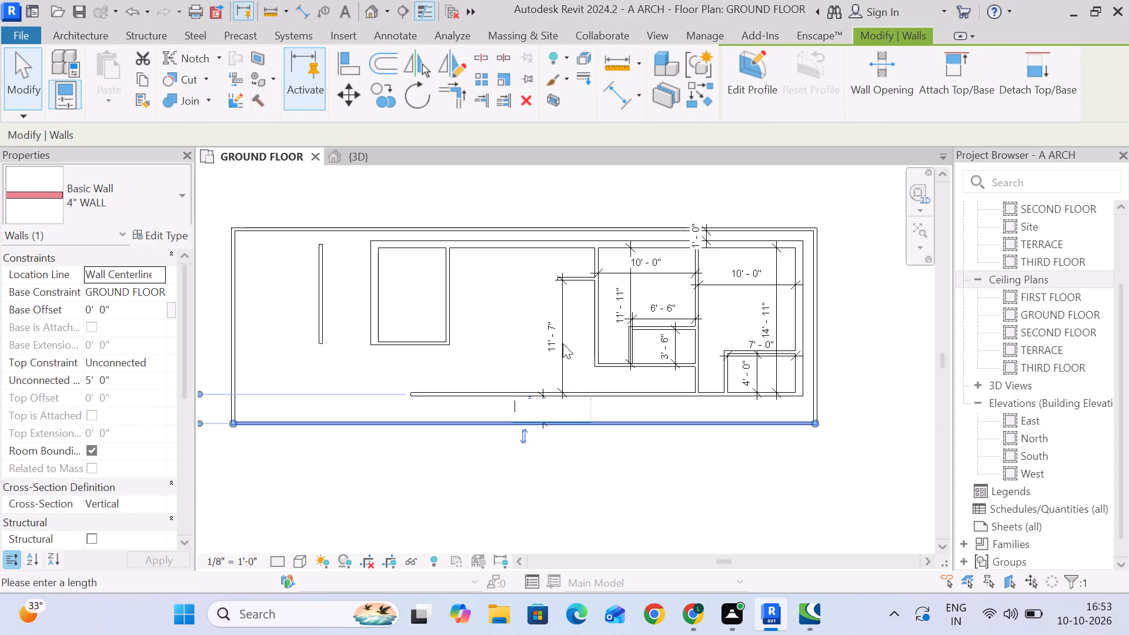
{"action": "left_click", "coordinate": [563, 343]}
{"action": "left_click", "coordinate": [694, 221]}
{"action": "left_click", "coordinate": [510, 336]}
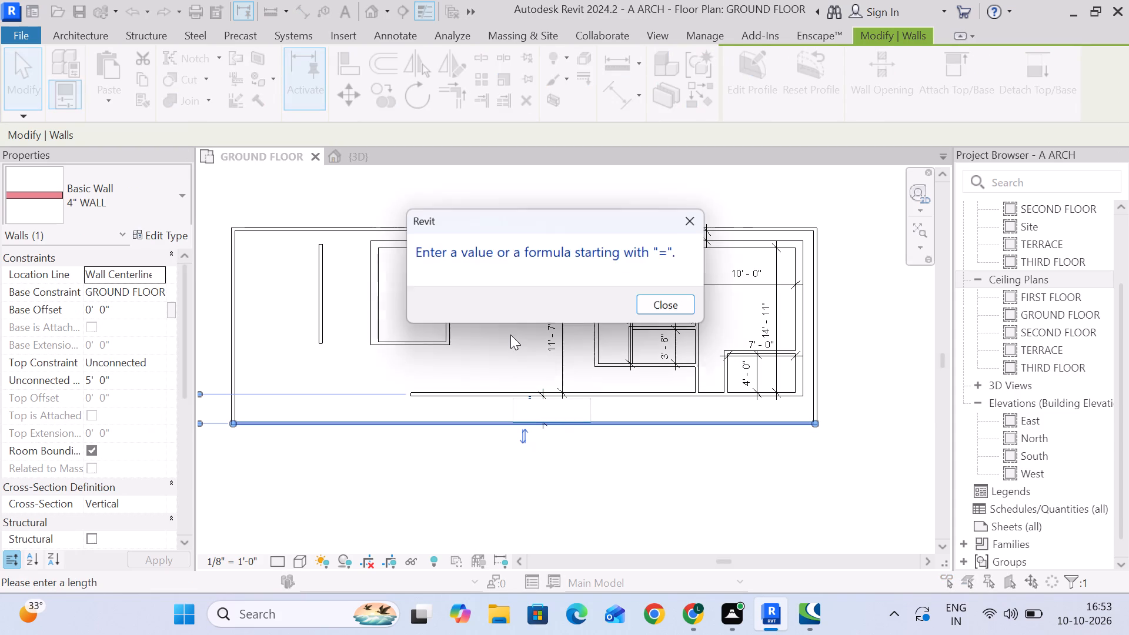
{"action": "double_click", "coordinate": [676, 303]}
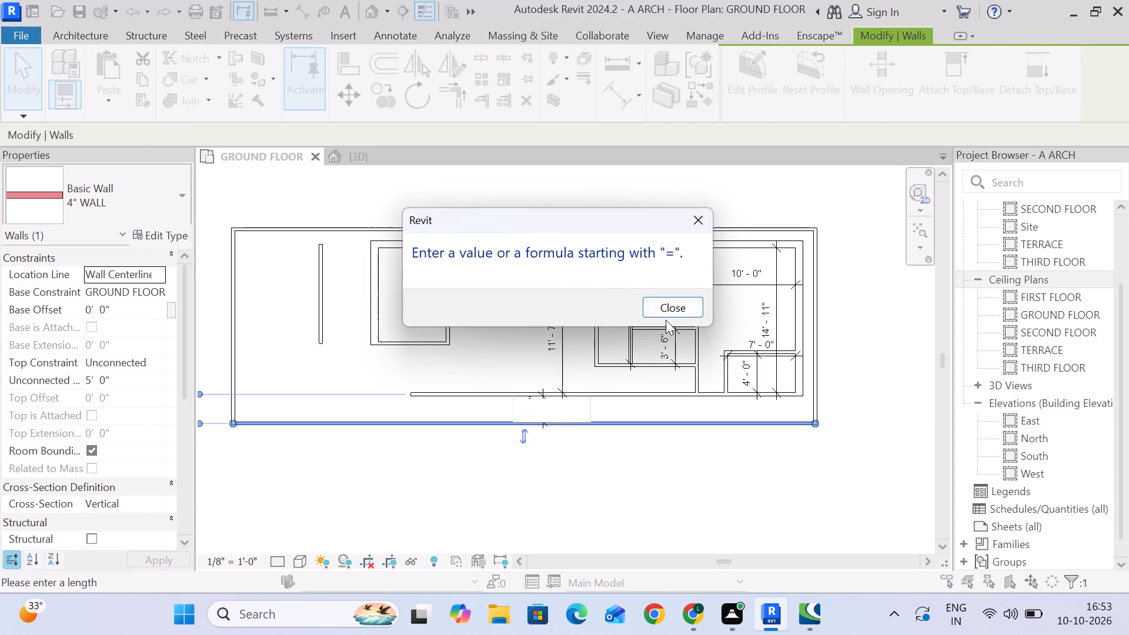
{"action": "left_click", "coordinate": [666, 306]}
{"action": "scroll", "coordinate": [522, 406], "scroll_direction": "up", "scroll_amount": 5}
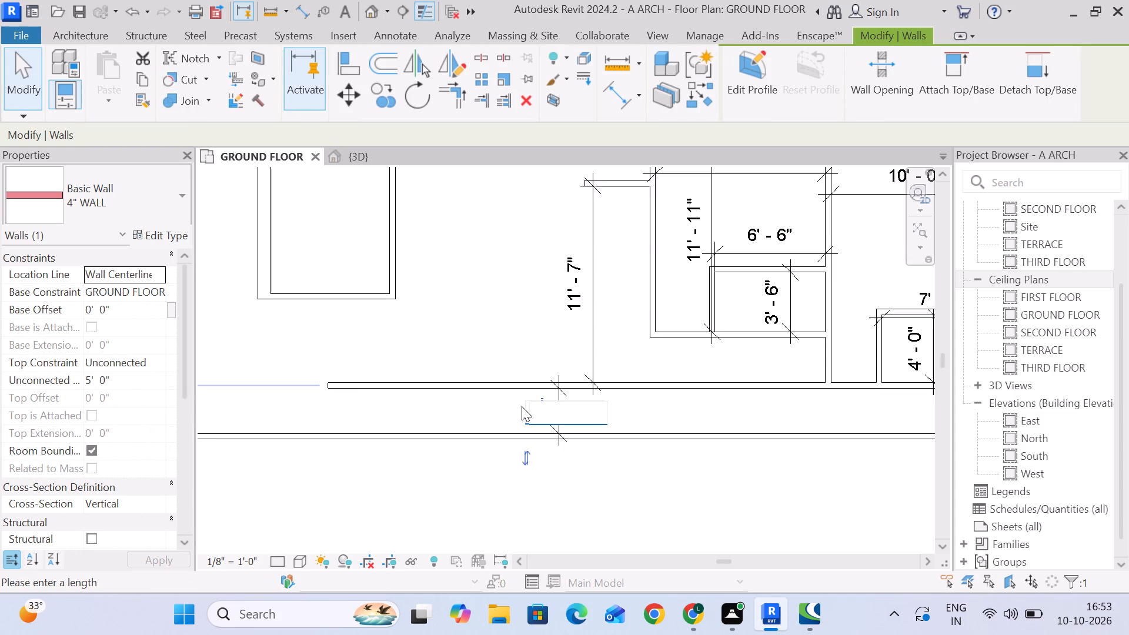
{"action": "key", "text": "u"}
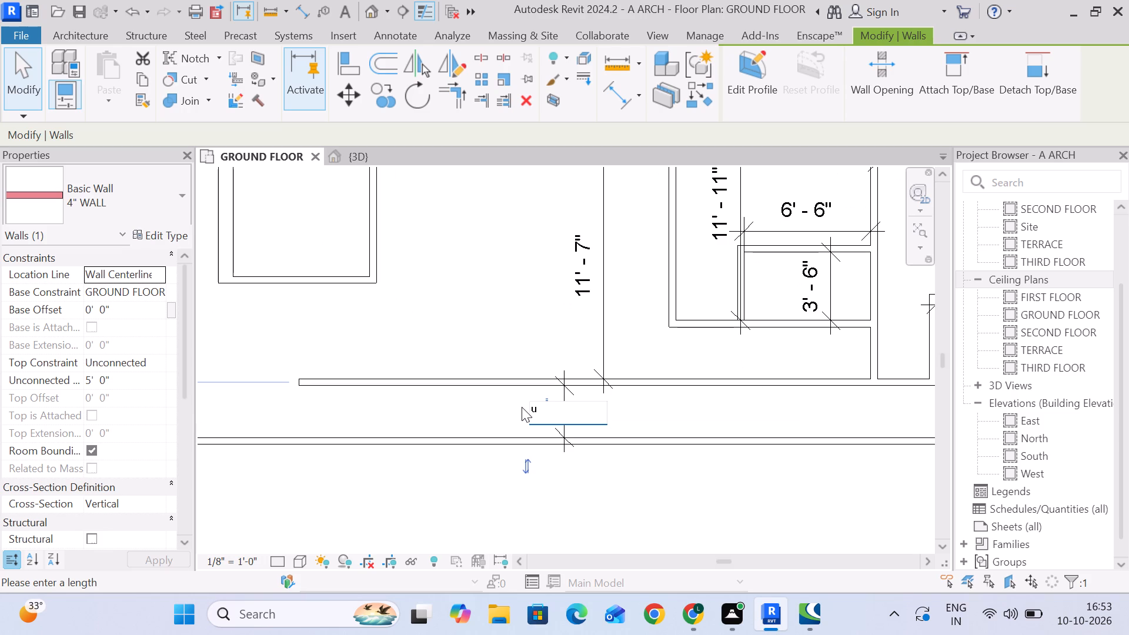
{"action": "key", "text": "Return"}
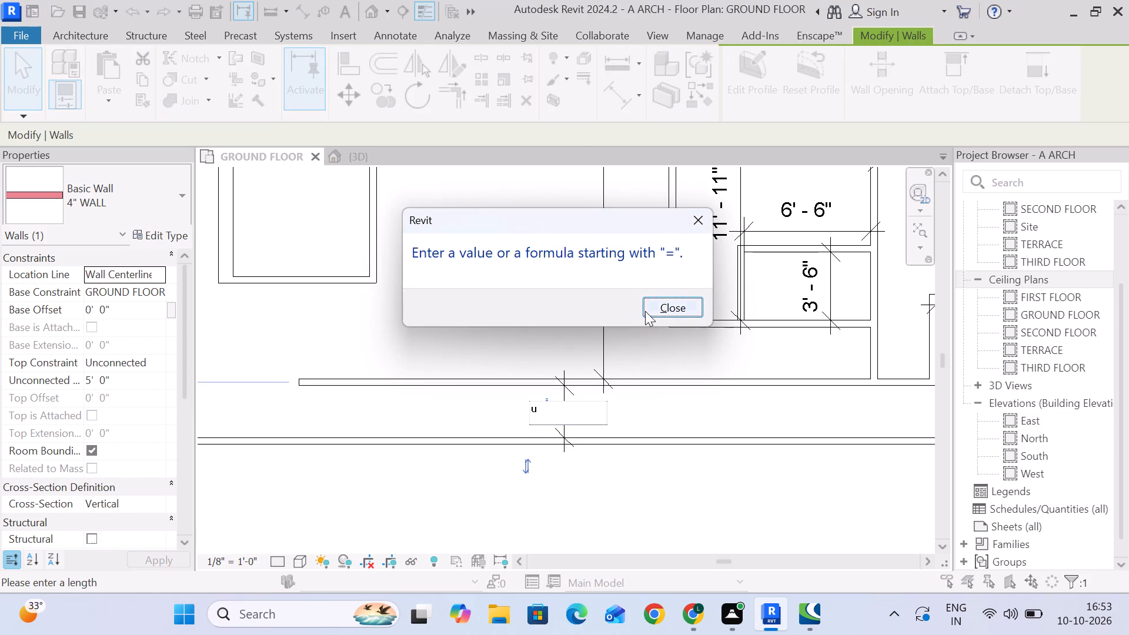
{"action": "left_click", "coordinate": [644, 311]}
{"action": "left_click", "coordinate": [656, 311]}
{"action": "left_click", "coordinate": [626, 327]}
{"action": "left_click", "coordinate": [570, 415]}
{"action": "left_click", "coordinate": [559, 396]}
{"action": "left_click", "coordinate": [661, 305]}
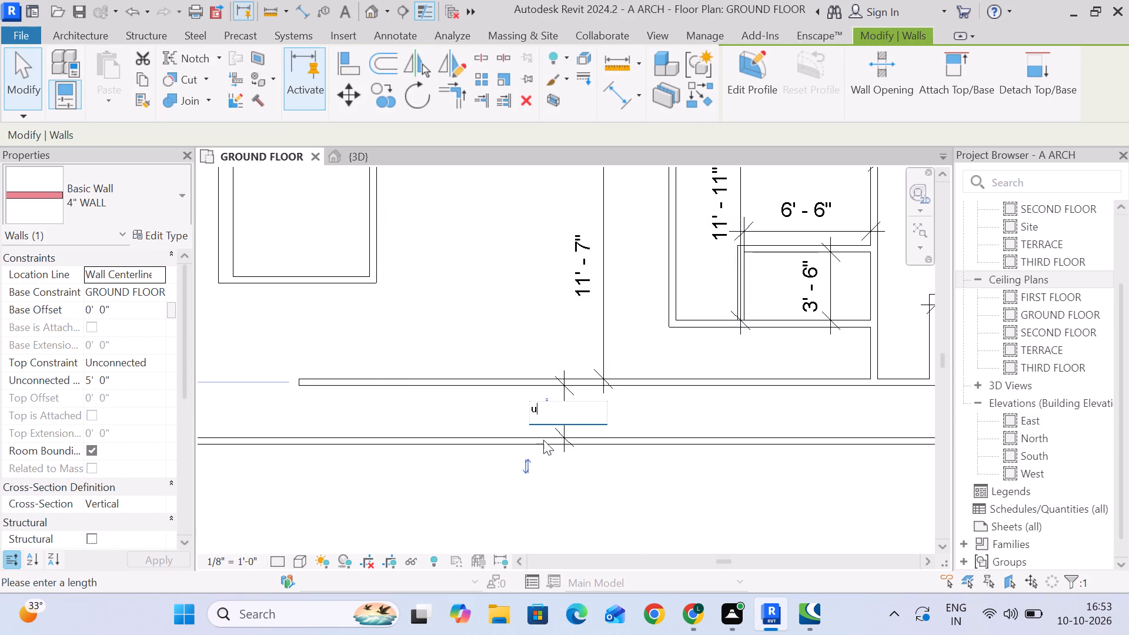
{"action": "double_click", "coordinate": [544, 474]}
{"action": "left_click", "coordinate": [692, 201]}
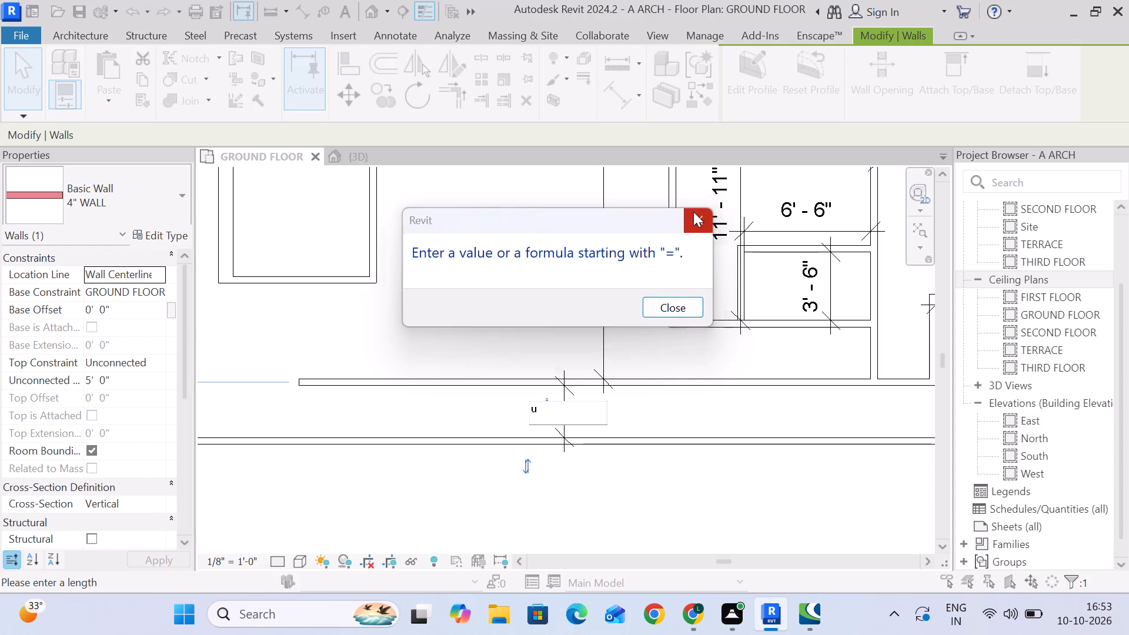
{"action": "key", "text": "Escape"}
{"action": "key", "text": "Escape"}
Delete the 2'-8" south clearance dimension and the 11'-7" dimension in the central room.
{"action": "left_click", "coordinate": [567, 415]}
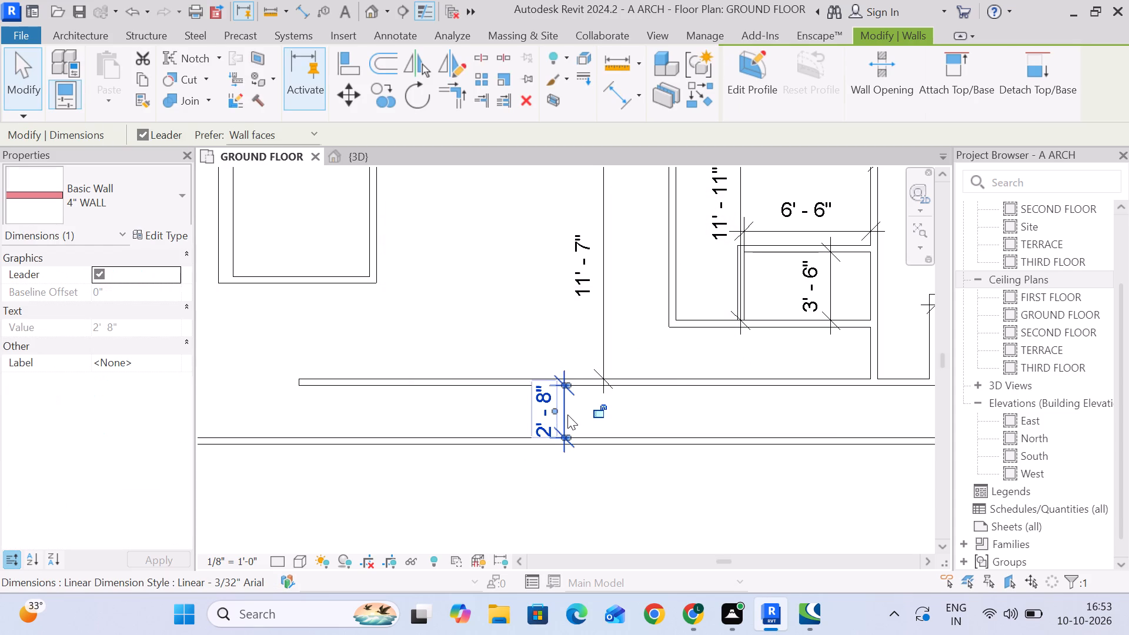
{"action": "key", "text": "Delete"}
{"action": "left_click", "coordinate": [611, 302]}
{"action": "left_click", "coordinate": [596, 302]}
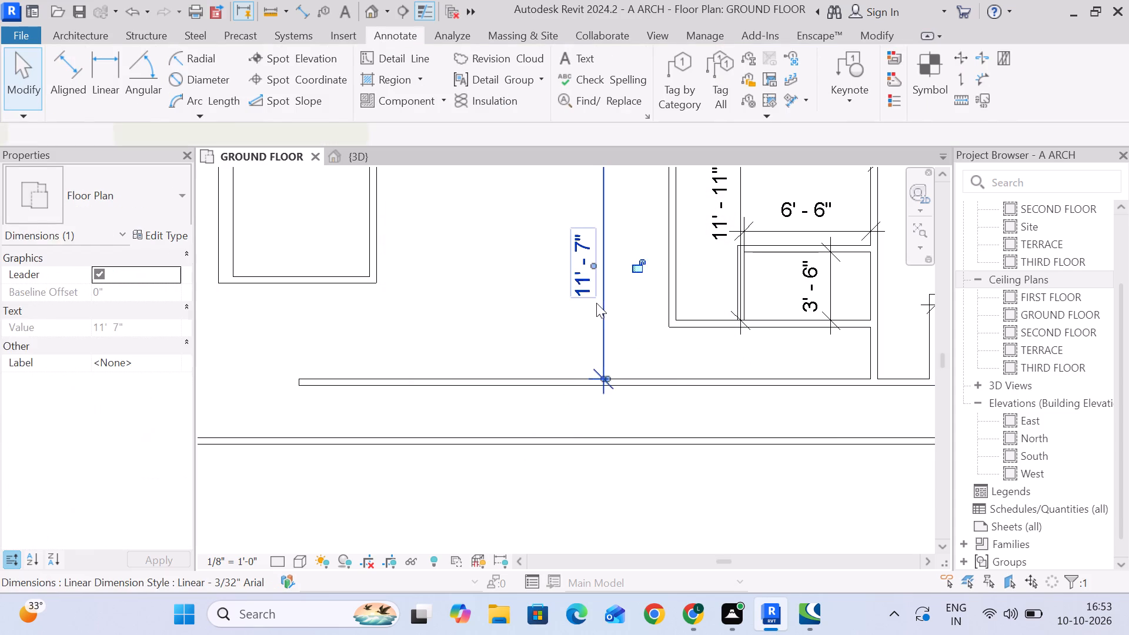
{"action": "key", "text": "Delete"}
Delete the 11'-11", 10'-0", 6'-6" and 3'-6" dimensions in the room east of the central space.
{"action": "scroll", "coordinate": [606, 322], "scroll_direction": "down", "scroll_amount": 3}
{"action": "middle_click_drag", "start_coordinate": [547, 348], "coordinate": [459, 399]}
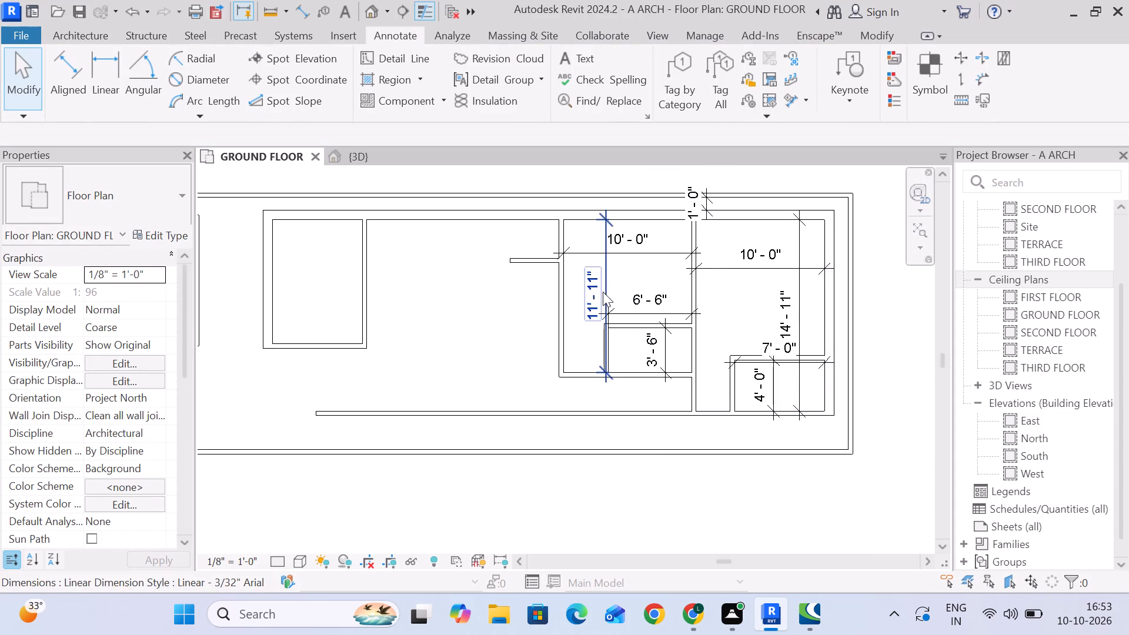
{"action": "left_click", "coordinate": [609, 289]}
{"action": "key", "text": "Delete"}
{"action": "left_click", "coordinate": [657, 250]}
{"action": "key", "text": "Delete"}
{"action": "left_click", "coordinate": [660, 315]}
{"action": "key", "text": "Delete"}
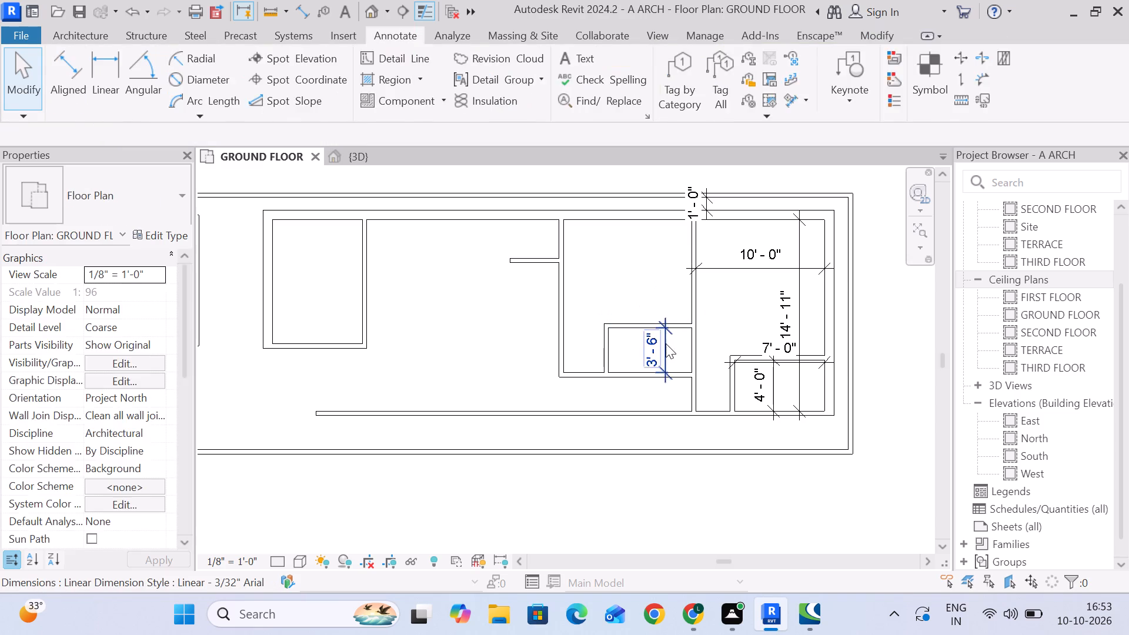
{"action": "left_click", "coordinate": [666, 343]}
{"action": "key", "text": "Delete"}
Delete the 10'-0", 14'-11", 4'-0" and 7'-0" dimensions in the easternmost rooms and the 1'-0" north clearance dimension.
{"action": "left_click", "coordinate": [752, 261]}
{"action": "key", "text": "Delete"}
{"action": "left_click", "coordinate": [792, 313]}
{"action": "key", "text": "Delete"}
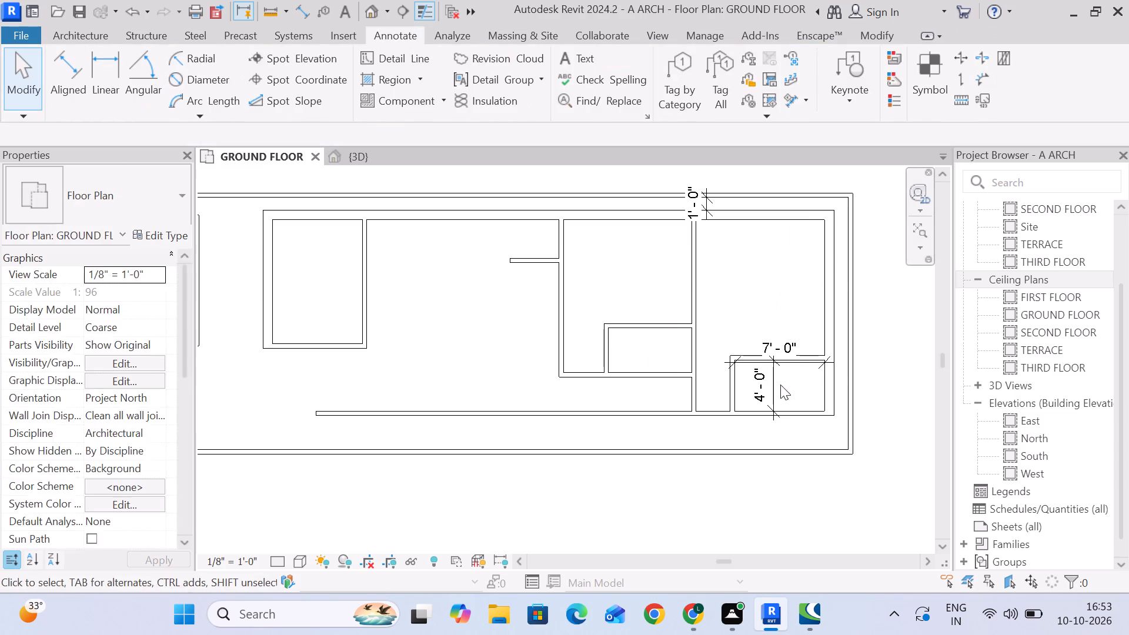
{"action": "left_click", "coordinate": [773, 388]}
{"action": "key", "text": "Delete"}
{"action": "left_click", "coordinate": [790, 355]}
{"action": "left_click", "coordinate": [791, 386]}
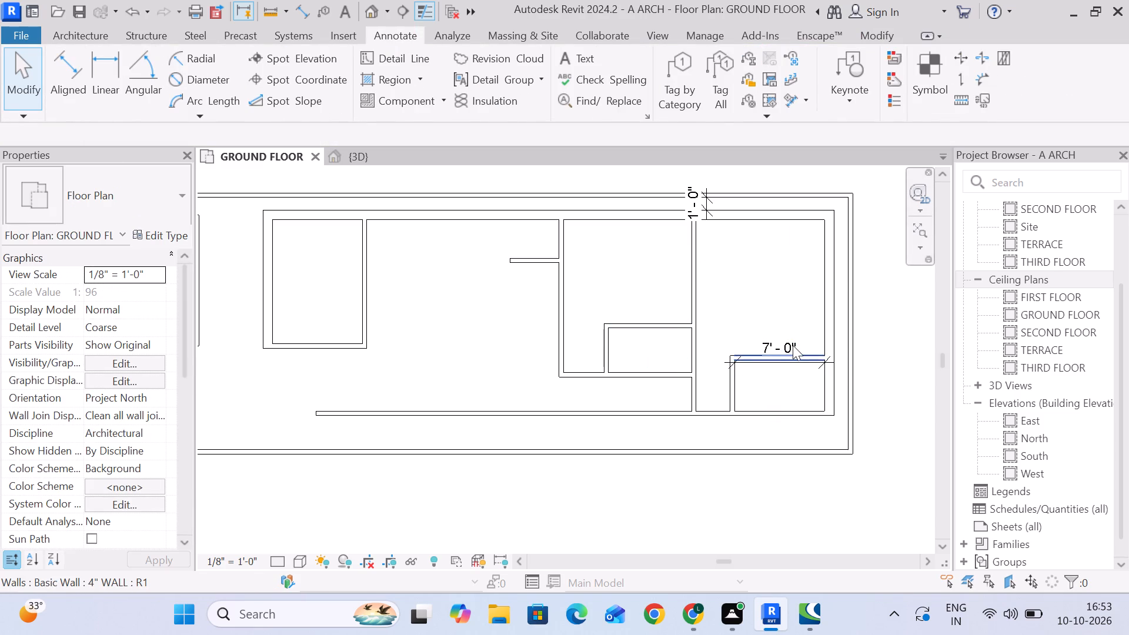
{"action": "left_click", "coordinate": [793, 345]}
{"action": "key", "text": "Delete"}
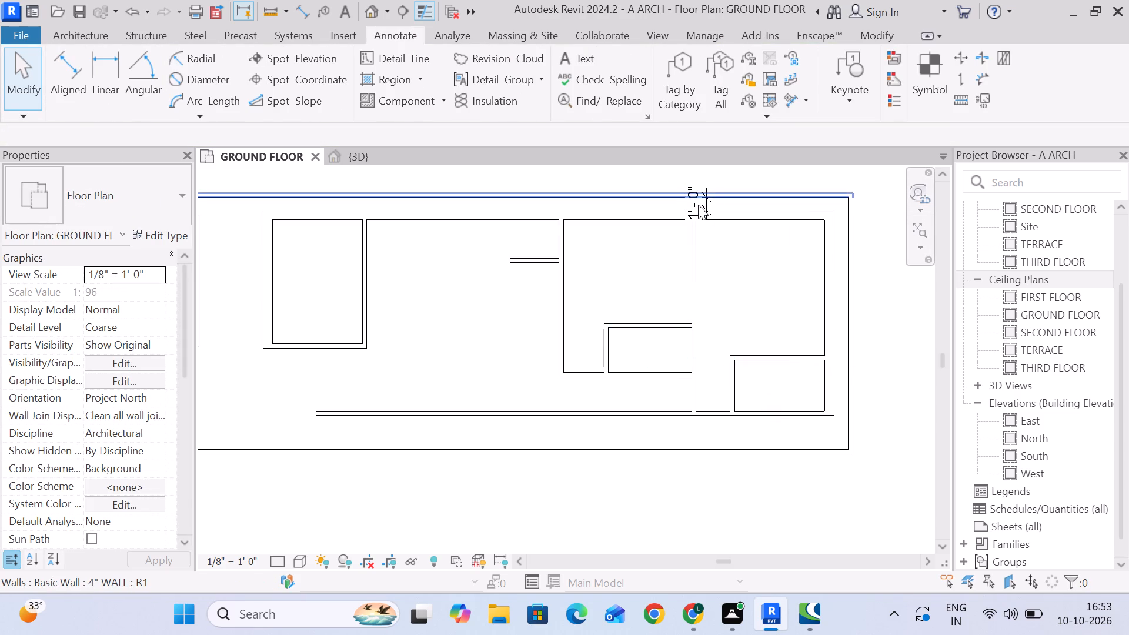
{"action": "scroll", "coordinate": [703, 202], "scroll_direction": "up", "scroll_amount": 7}
{"action": "left_click", "coordinate": [716, 208]}
{"action": "key", "text": "Delete"}
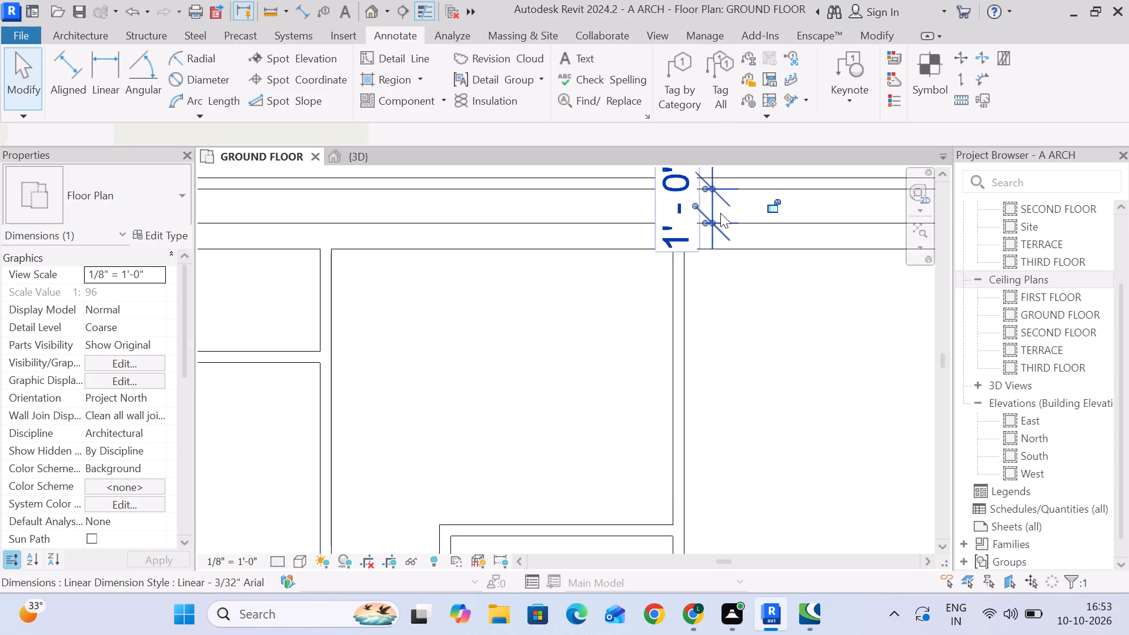
Set the ground floor plan view to Fine detail level and the Shaded visual style.
{"action": "scroll", "coordinate": [726, 275], "scroll_direction": "down", "scroll_amount": 9}
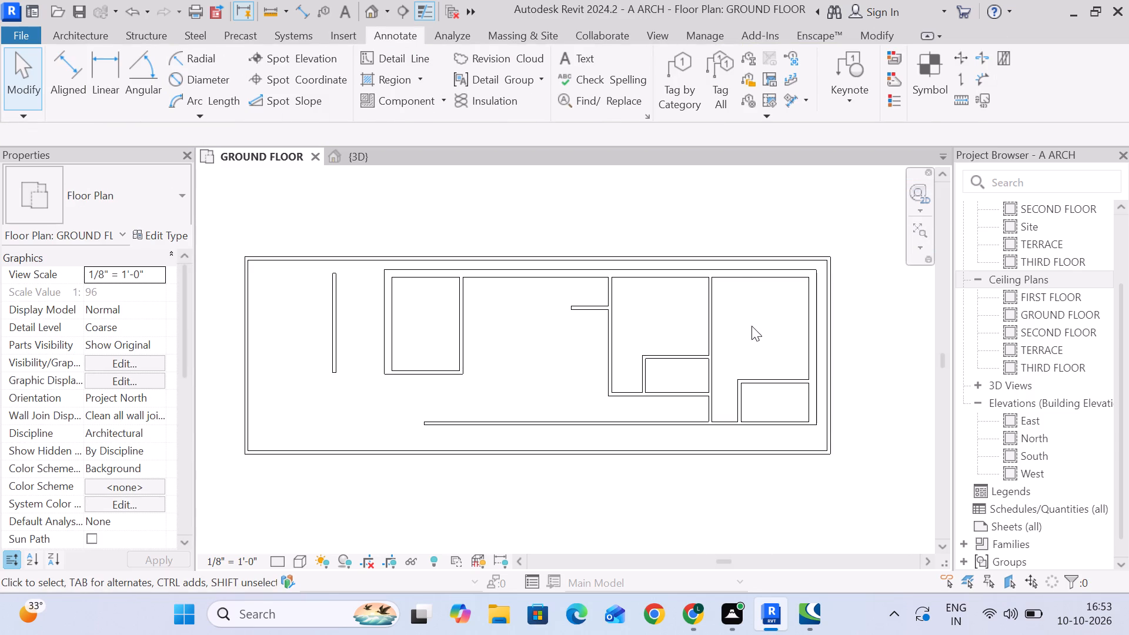
{"action": "middle_click_drag", "start_coordinate": [751, 326], "coordinate": [759, 248]}
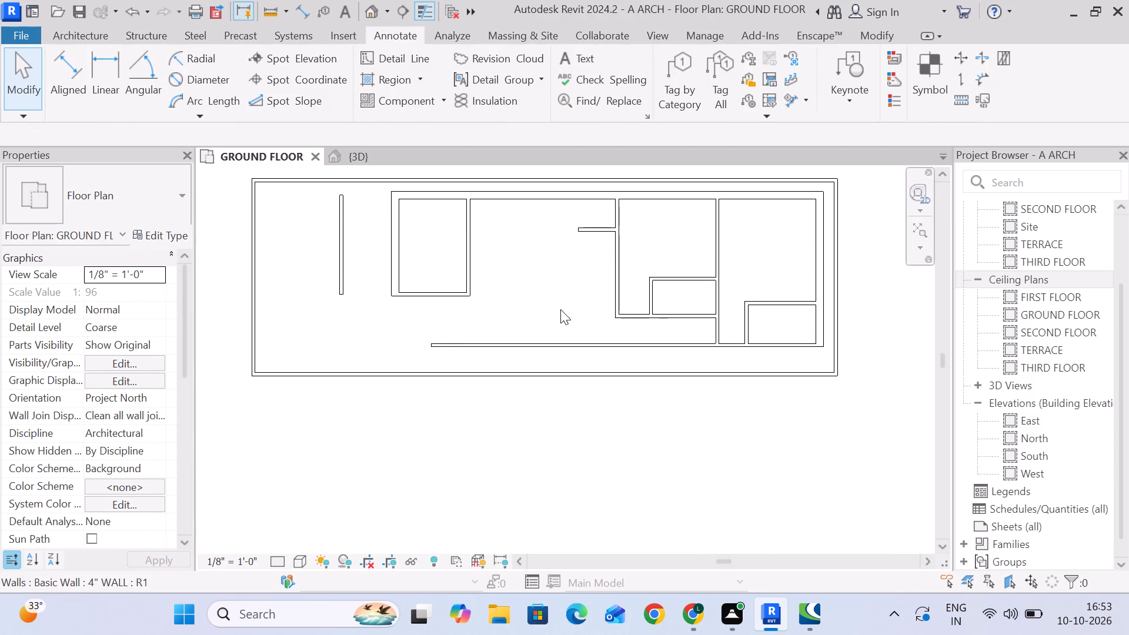
{"action": "middle_click_drag", "start_coordinate": [558, 304], "coordinate": [552, 283]}
{"action": "middle_click_drag", "start_coordinate": [530, 276], "coordinate": [556, 294]}
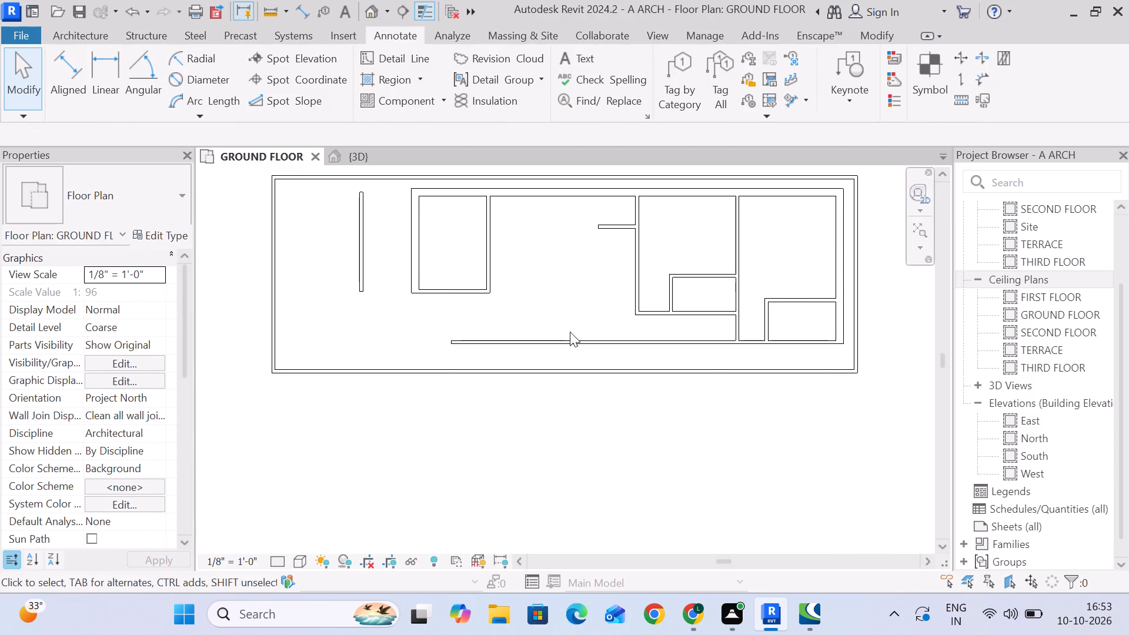
{"action": "middle_click_drag", "start_coordinate": [570, 333], "coordinate": [574, 359]}
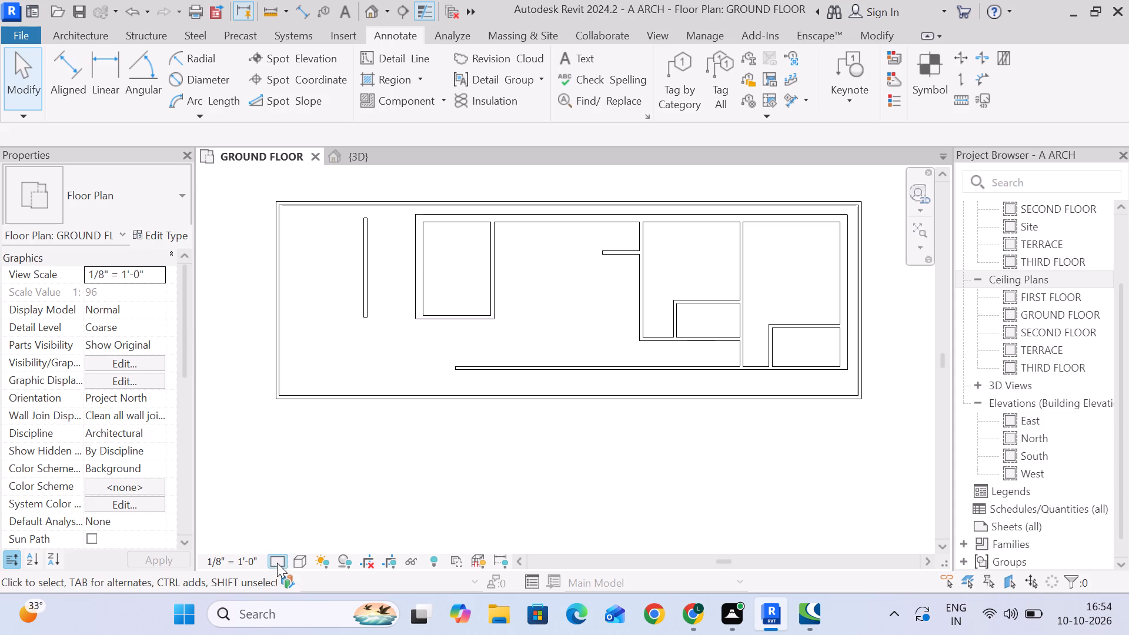
{"action": "left_click", "coordinate": [277, 563]}
{"action": "left_click", "coordinate": [281, 541]}
{"action": "left_click", "coordinate": [700, 142]}
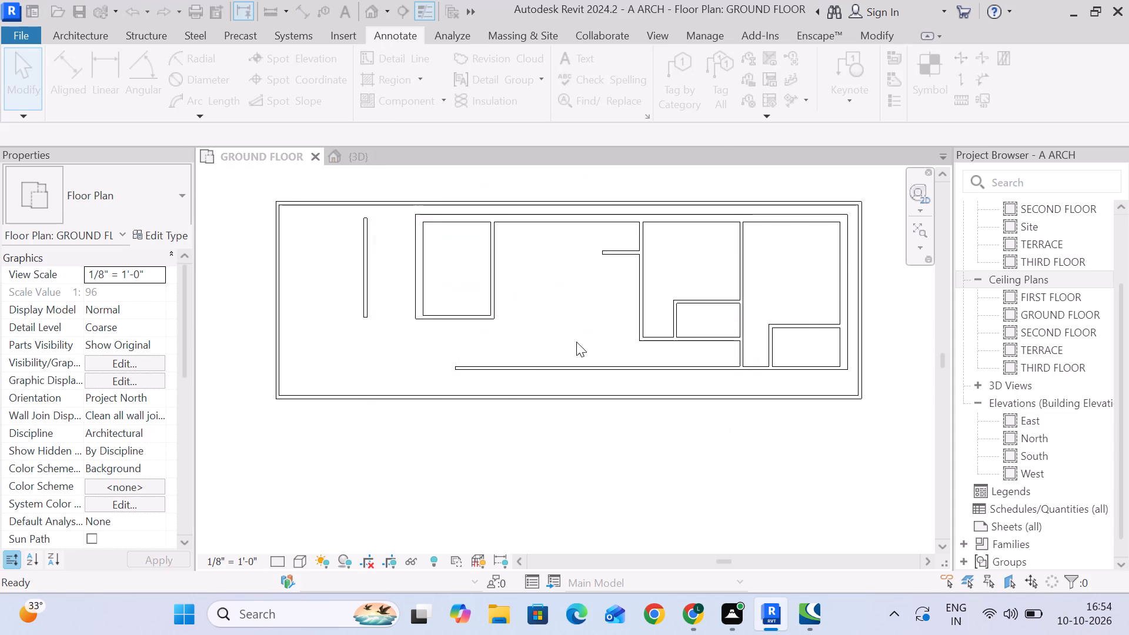
{"action": "left_click", "coordinate": [294, 562]}
{"action": "left_click", "coordinate": [299, 560]}
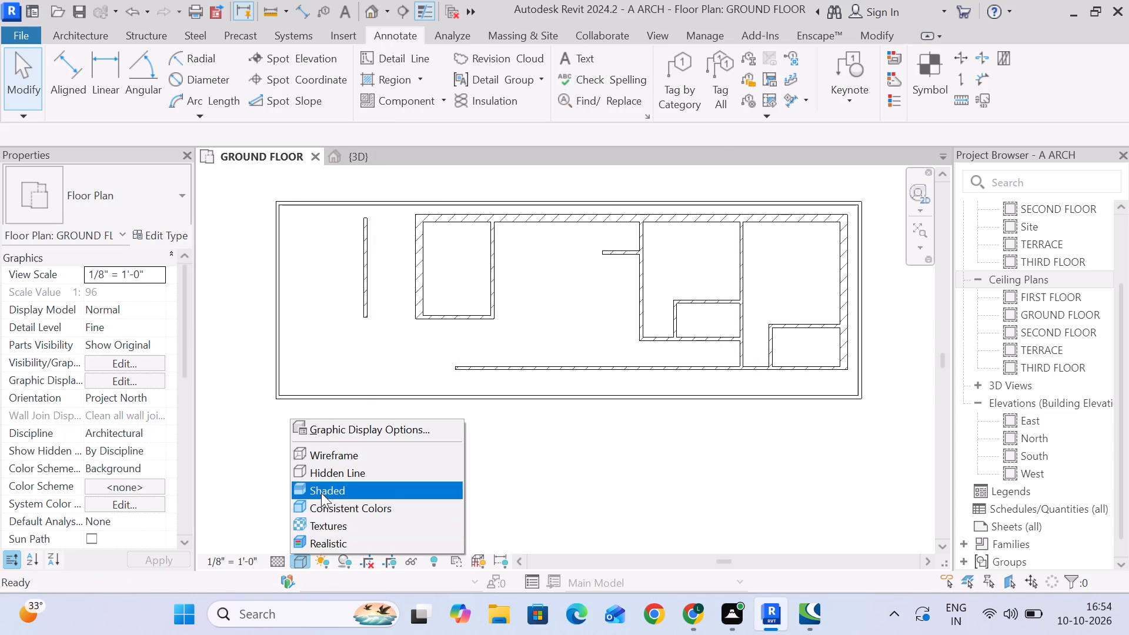
{"action": "left_click", "coordinate": [322, 490]}
{"action": "left_click", "coordinate": [526, 446]}
Draw a vertical 9" WALL from the west end of the inner south 4" wall up to the western room's south wall.
{"action": "scroll", "coordinate": [531, 449], "scroll_direction": "up", "scroll_amount": 1}
{"action": "middle_click_drag", "start_coordinate": [533, 449], "coordinate": [568, 473]}
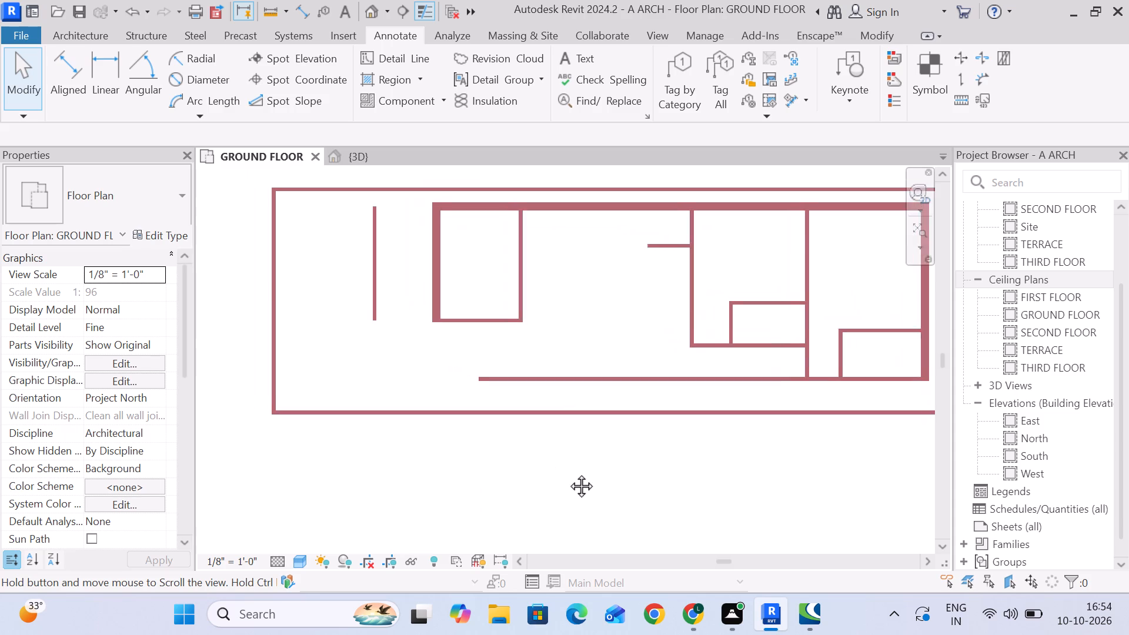
{"action": "middle_click_drag", "start_coordinate": [568, 473], "coordinate": [523, 484]}
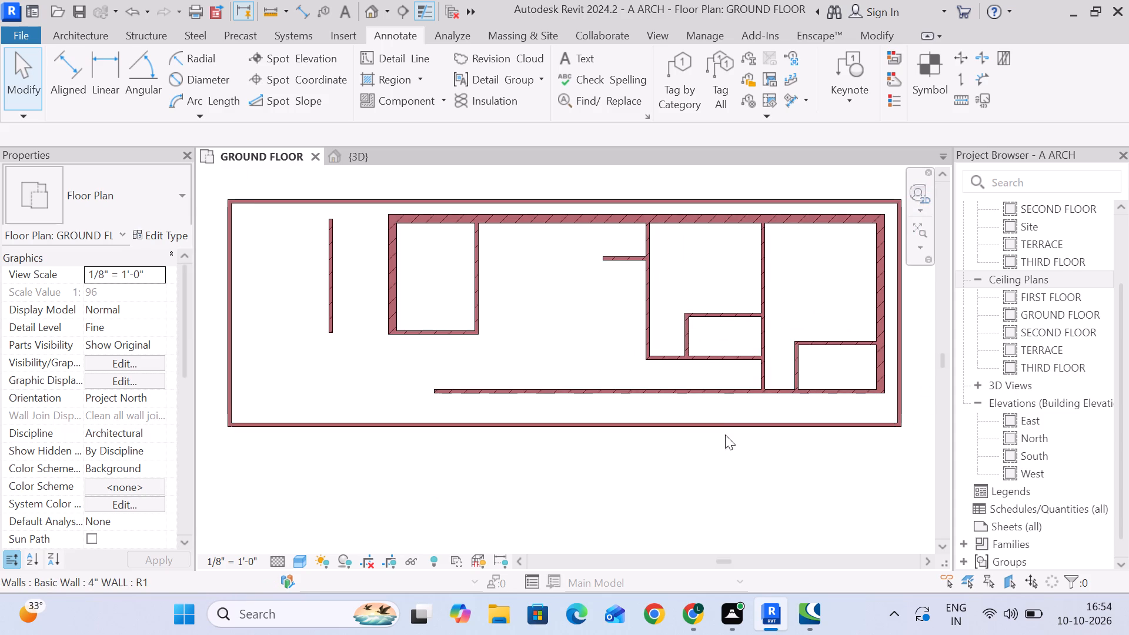
{"action": "middle_click_drag", "start_coordinate": [675, 455], "coordinate": [662, 428]}
{"action": "middle_click_drag", "start_coordinate": [662, 433], "coordinate": [668, 452]}
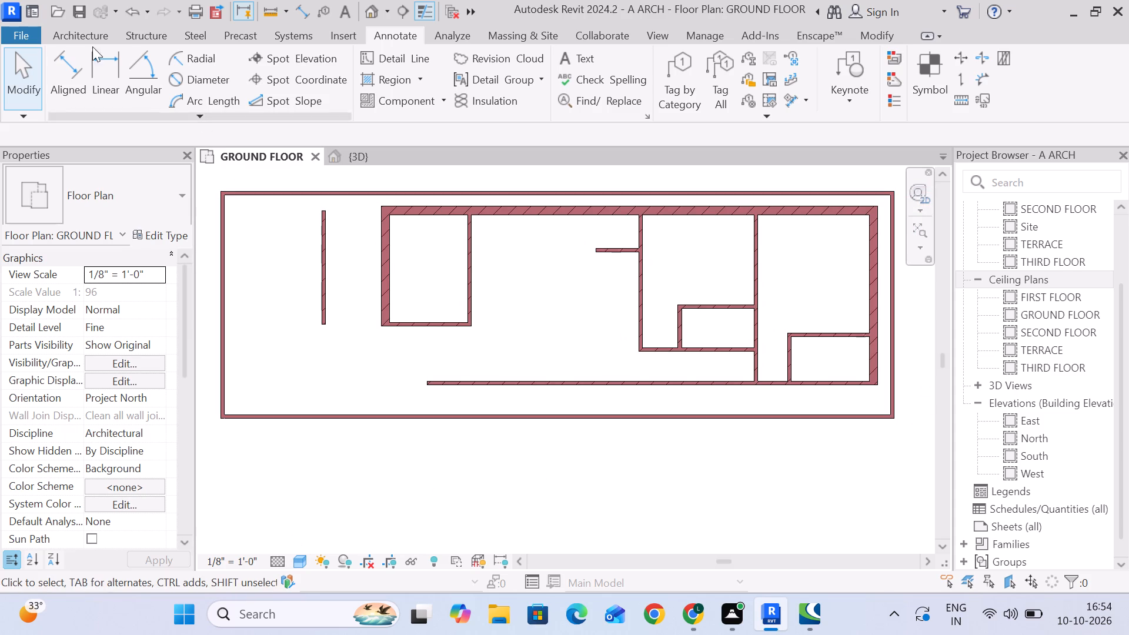
{"action": "left_click", "coordinate": [71, 32]}
{"action": "left_click", "coordinate": [64, 102]}
{"action": "left_click", "coordinate": [71, 66]}
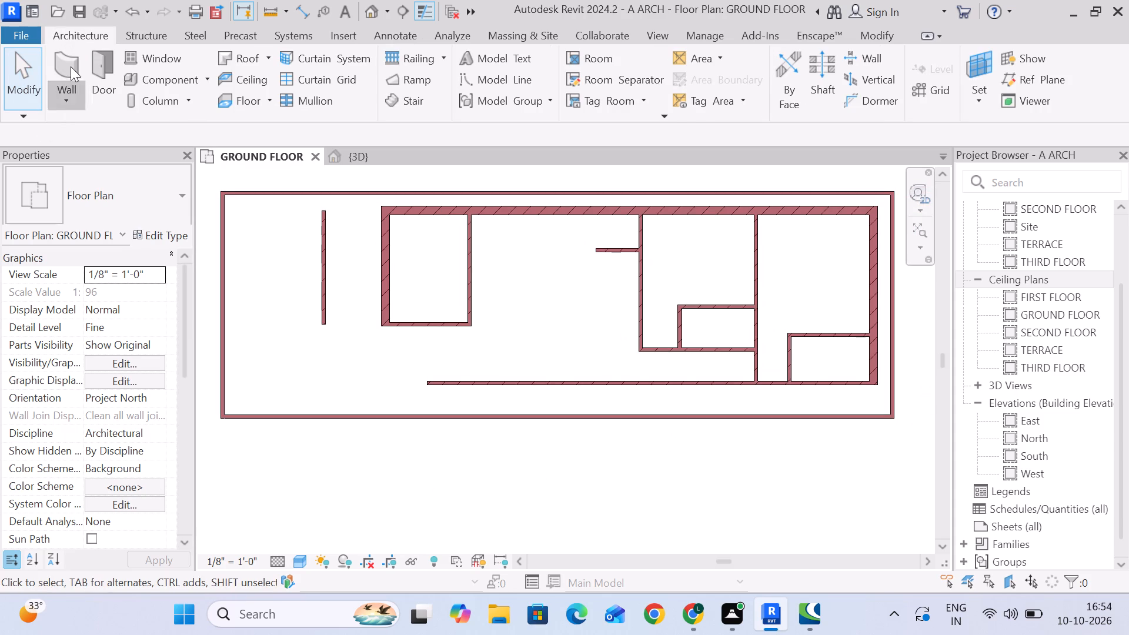
{"action": "left_click", "coordinate": [49, 203]}
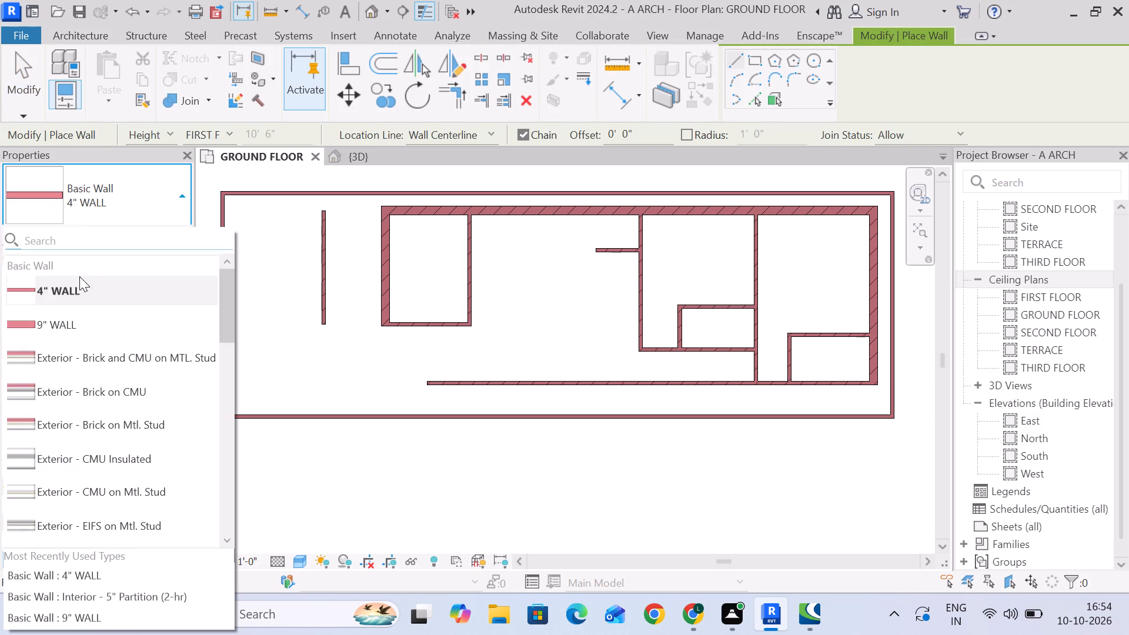
{"action": "left_click", "coordinate": [88, 329]}
{"action": "scroll", "coordinate": [440, 380], "scroll_direction": "up", "scroll_amount": 6}
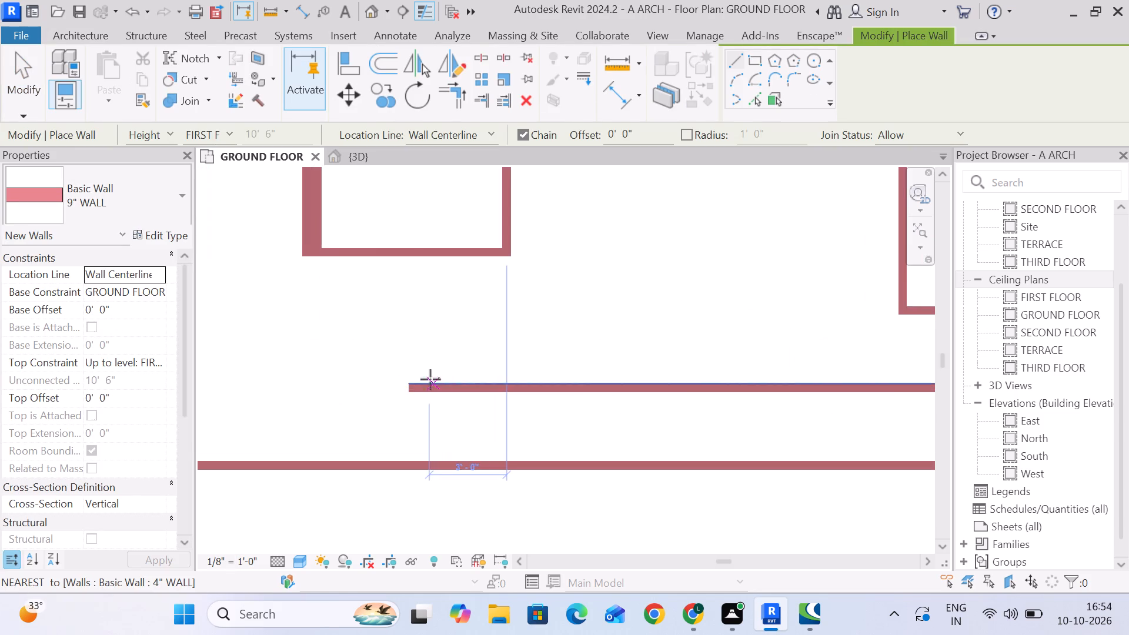
{"action": "left_click", "coordinate": [420, 333]}
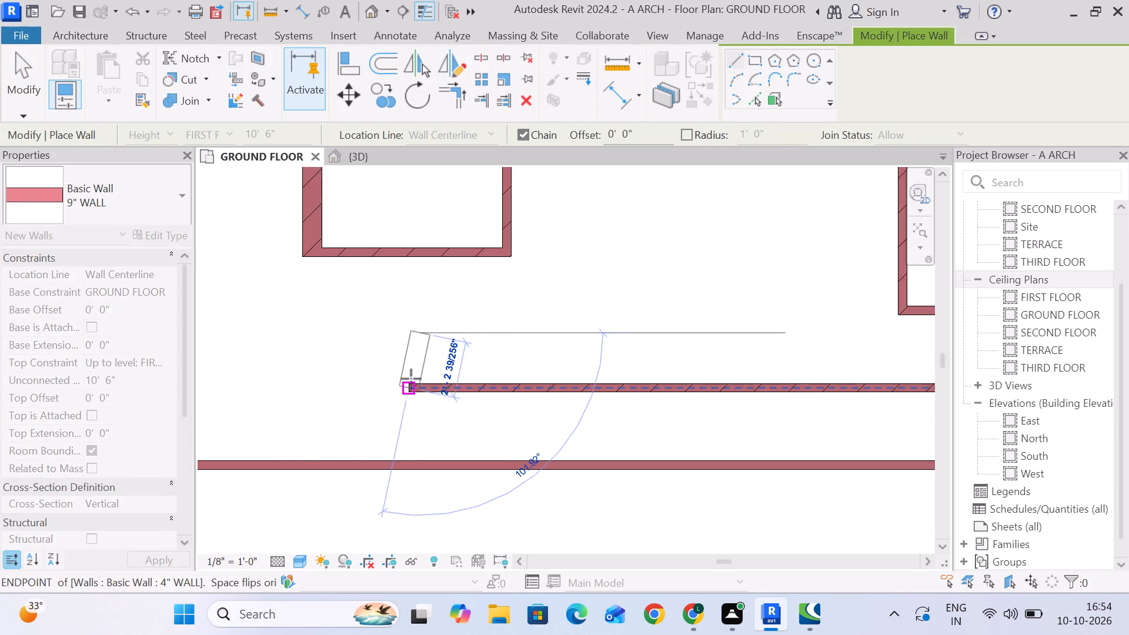
{"action": "key", "text": "Escape"}
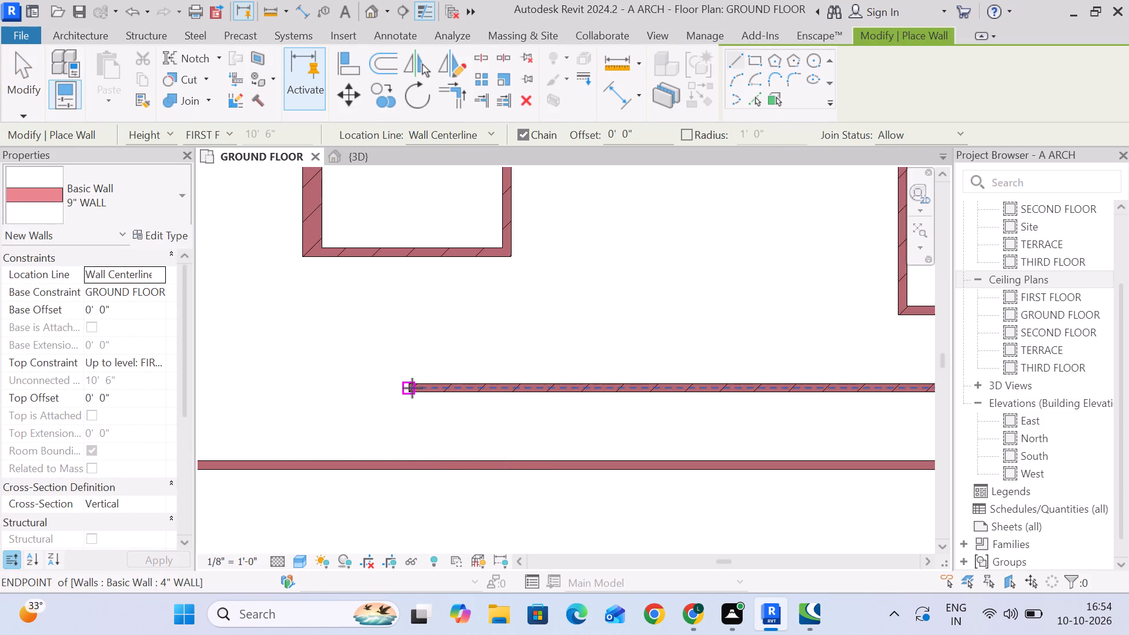
{"action": "left_click", "coordinate": [415, 388]}
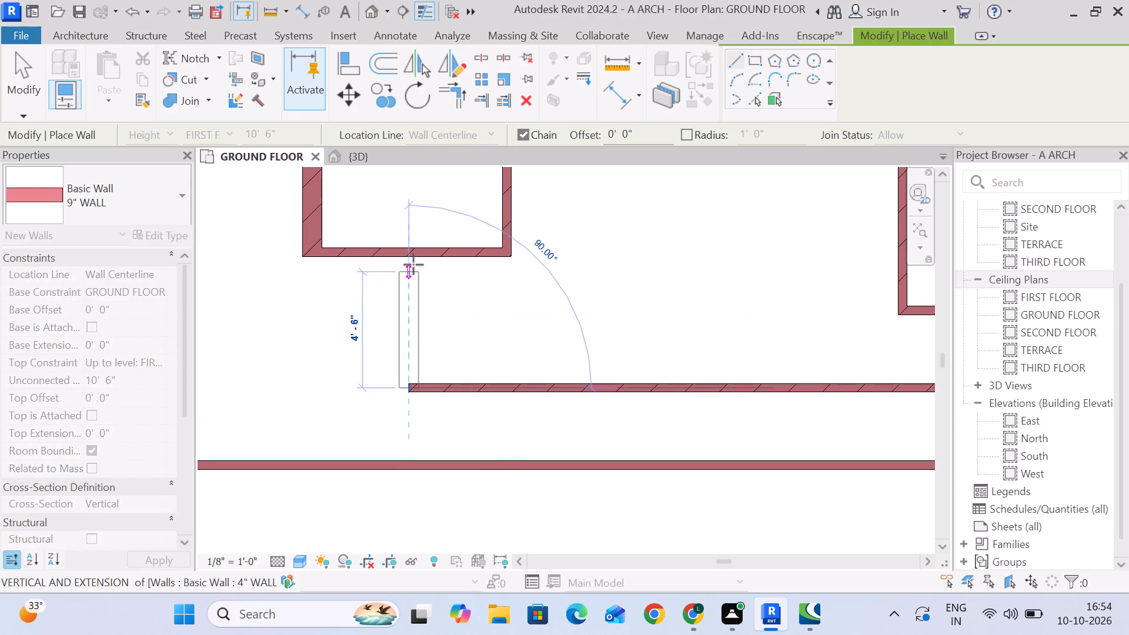
{"action": "left_click", "coordinate": [416, 255]}
{"action": "key", "text": "Escape"}
{"action": "key", "text": "Escape"}
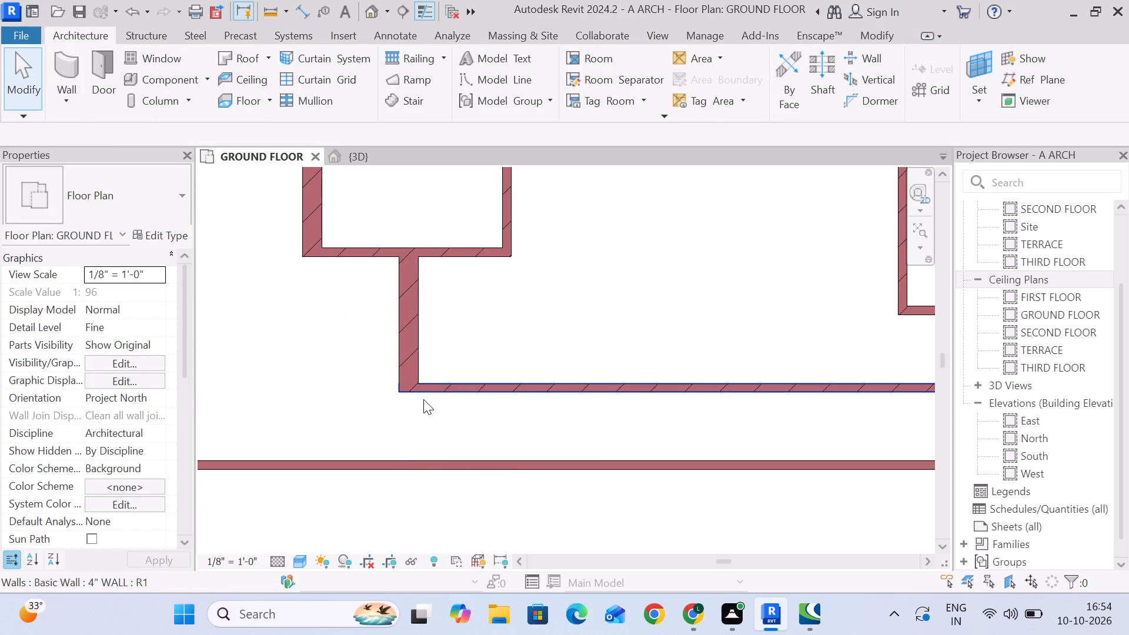
Nudge the new 9" connecting wall east until it sits 4'-5" from the western room's west wall.
{"action": "left_click", "coordinate": [16, 77]}
{"action": "left_click", "coordinate": [414, 316]}
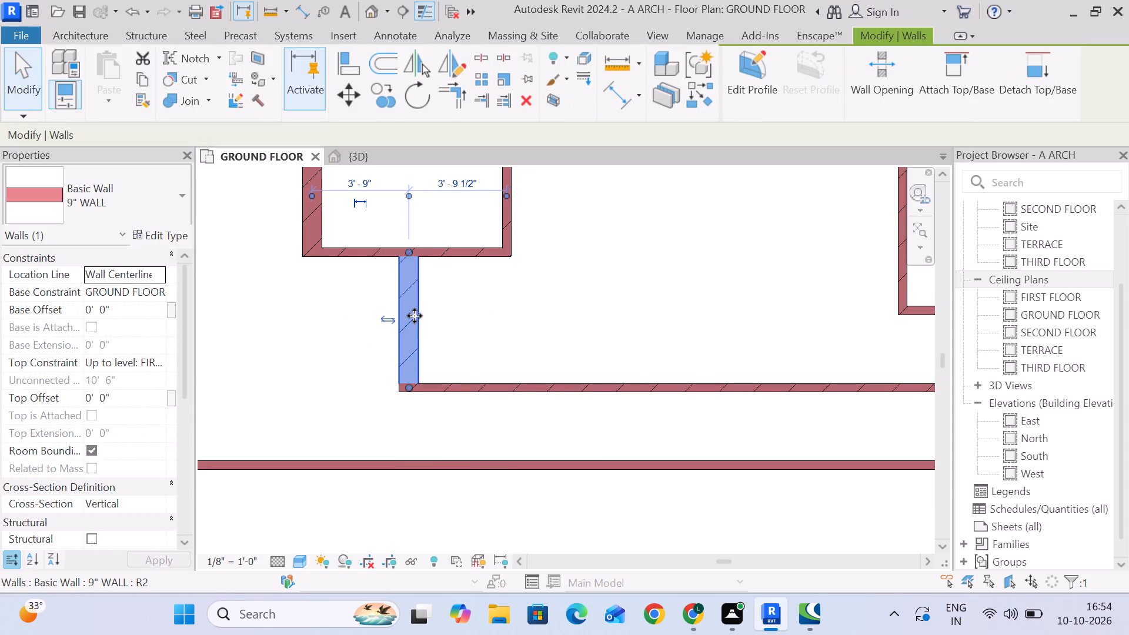
{"action": "key", "text": "Right"}
{"action": "key", "text": "Right"}
{"action": "key", "text": "Right"}
{"action": "key", "text": "Right"}
{"action": "key", "text": "Right"}
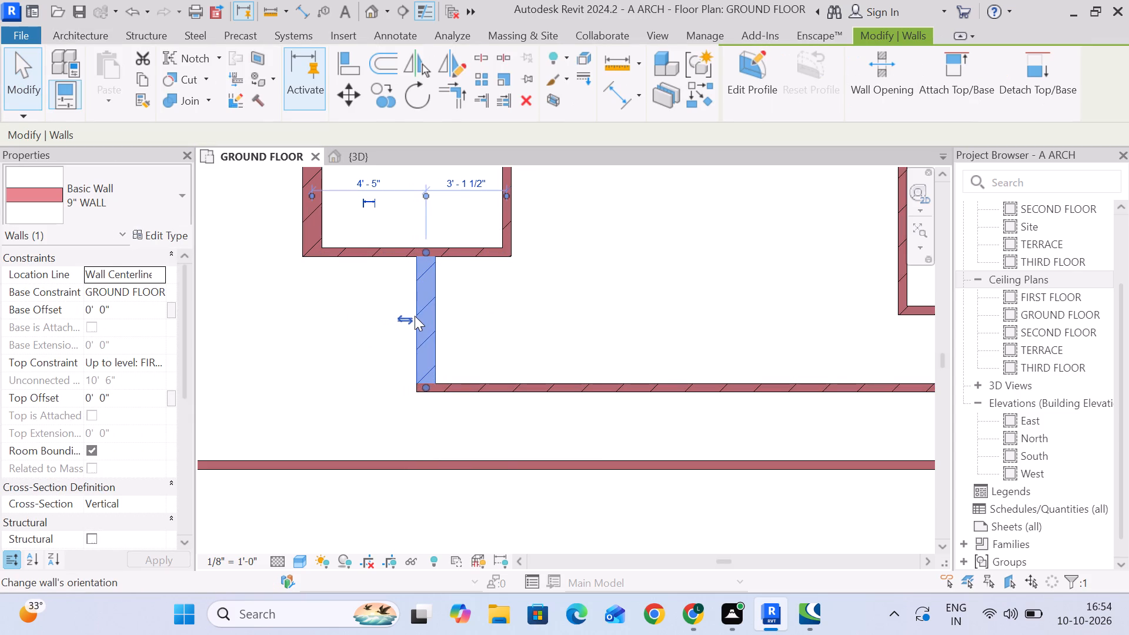
{"action": "key", "text": "ctrl+z"}
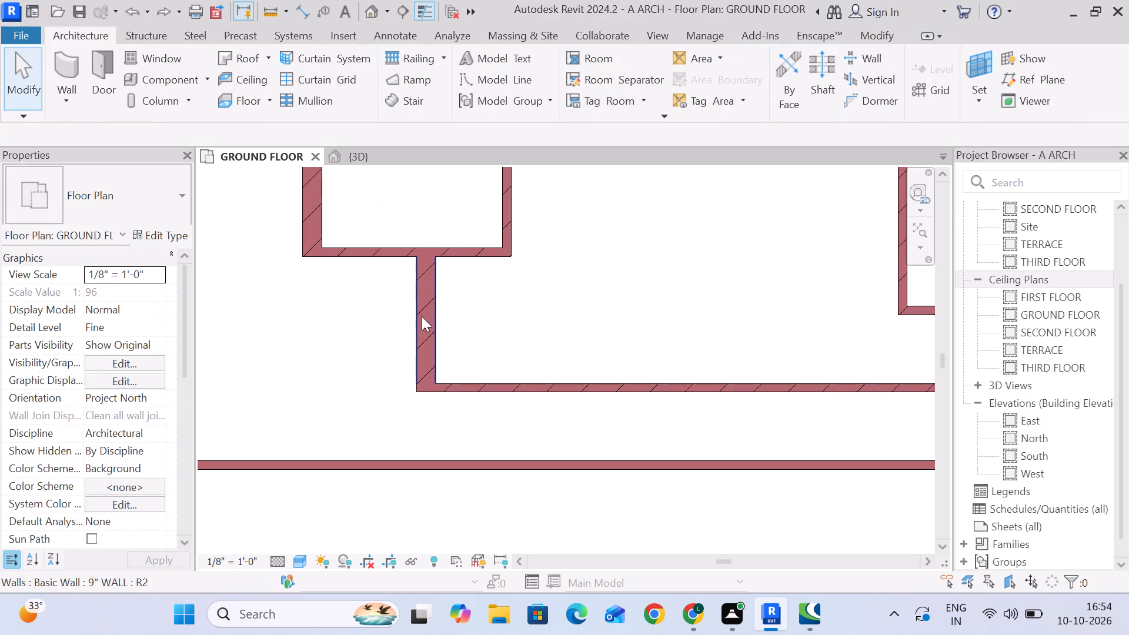
{"action": "key", "text": "Left"}
{"action": "key", "text": "Left"}
Examine the shifted 9" connecting wall, its temporary dimensions and its junction with the inner south 4" wall.
{"action": "left_click", "coordinate": [481, 382]}
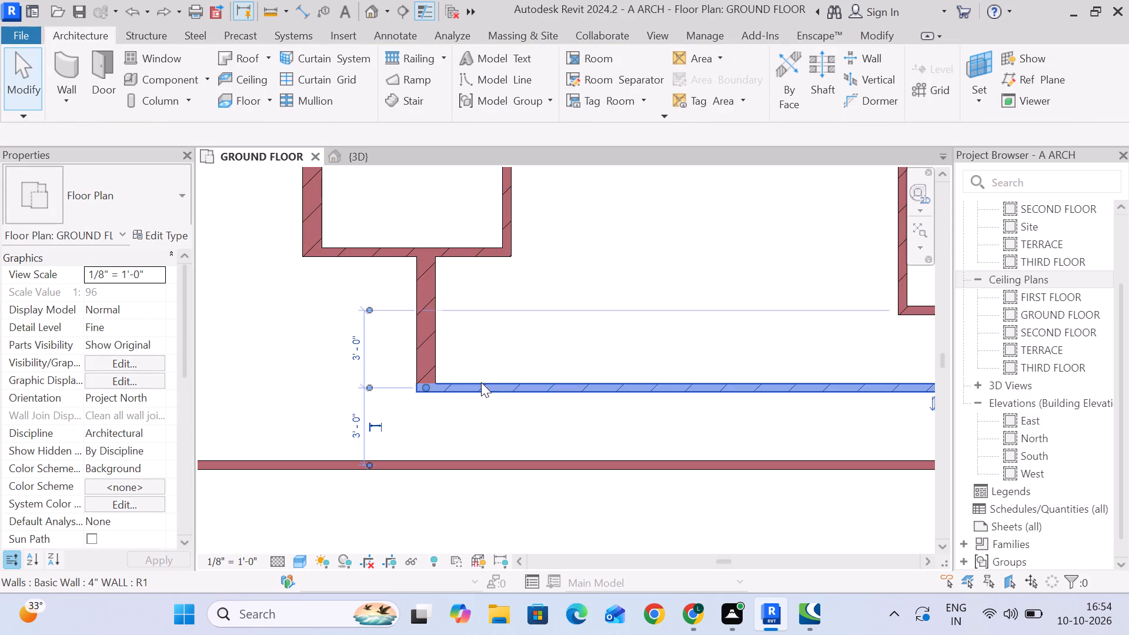
{"action": "scroll", "coordinate": [485, 382], "scroll_direction": "down", "scroll_amount": 4}
{"action": "middle_click_drag", "start_coordinate": [582, 412], "coordinate": [513, 395]}
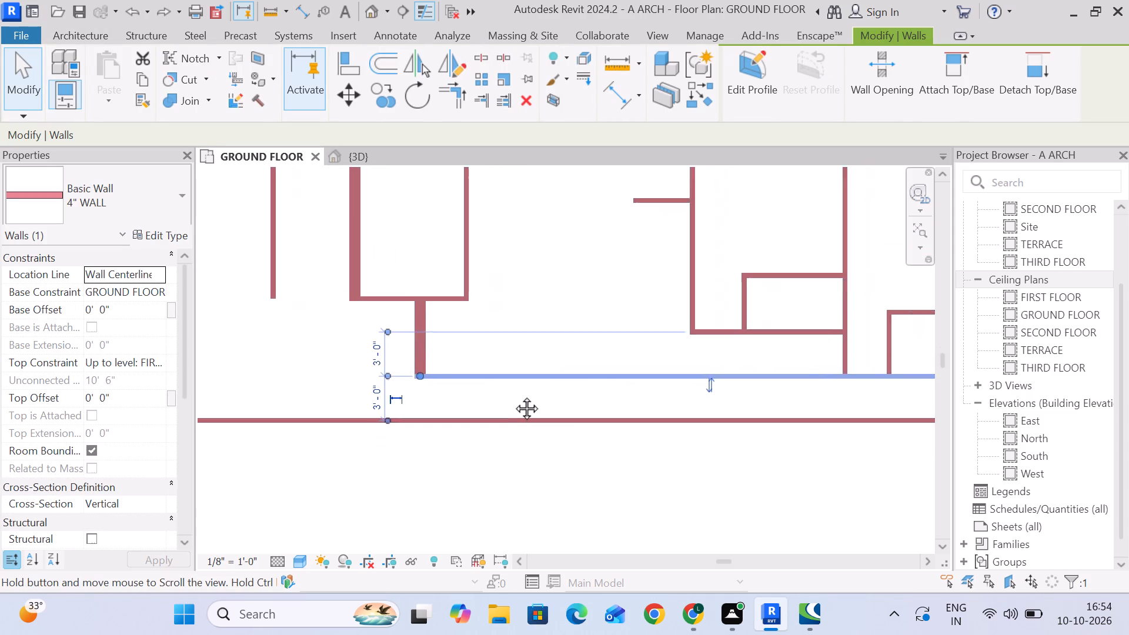
{"action": "middle_click_drag", "start_coordinate": [513, 395], "coordinate": [399, 385]}
{"action": "middle_click_drag", "start_coordinate": [360, 389], "coordinate": [533, 435]}
{"action": "scroll", "coordinate": [434, 434], "scroll_direction": "up", "scroll_amount": 3}
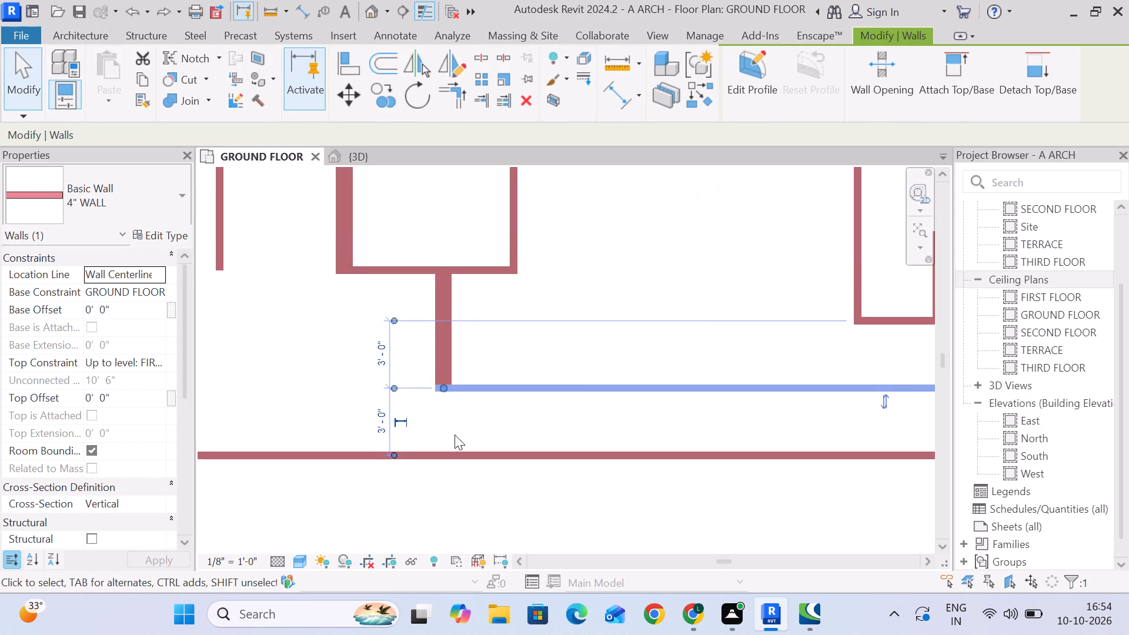
{"action": "left_click", "coordinate": [526, 407]}
{"action": "left_click", "coordinate": [527, 395]}
{"action": "left_click", "coordinate": [446, 335]}
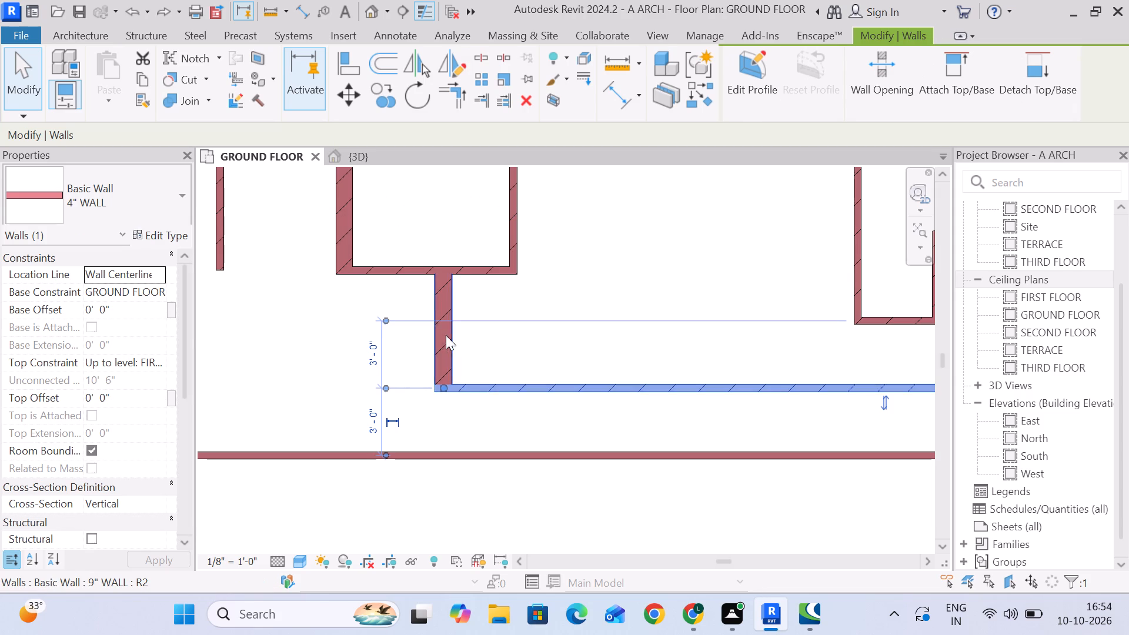
{"action": "scroll", "coordinate": [470, 360], "scroll_direction": "down", "scroll_amount": 3}
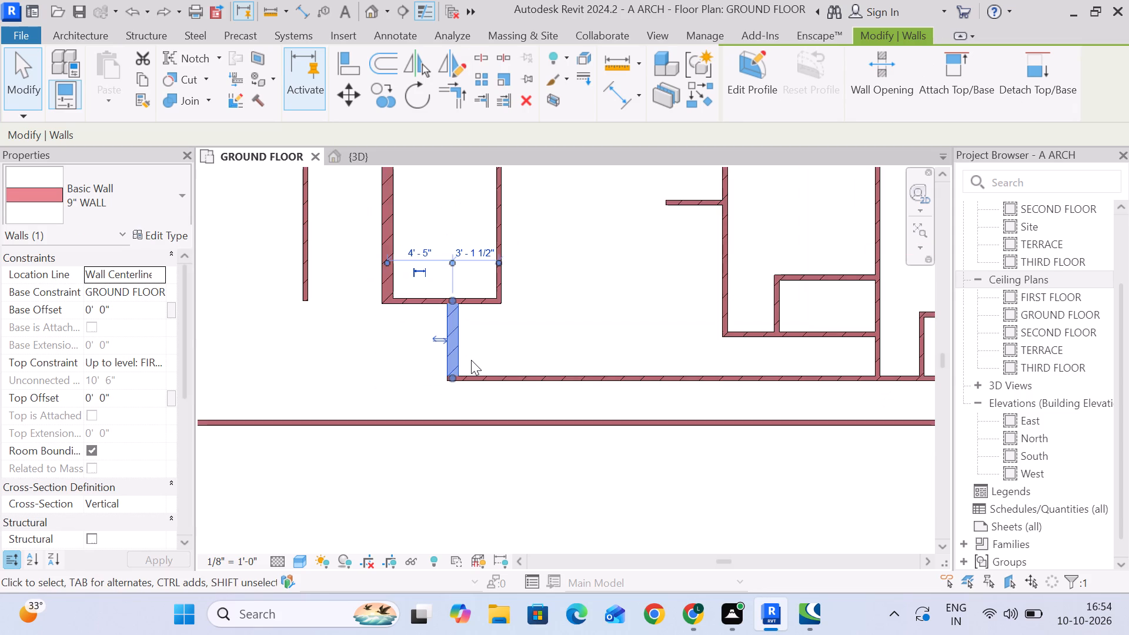
{"action": "scroll", "coordinate": [471, 360], "scroll_direction": "up", "scroll_amount": 3}
{"action": "scroll", "coordinate": [471, 360], "scroll_direction": "down", "scroll_amount": 3}
{"action": "middle_click_drag", "start_coordinate": [445, 352], "coordinate": [403, 339]}
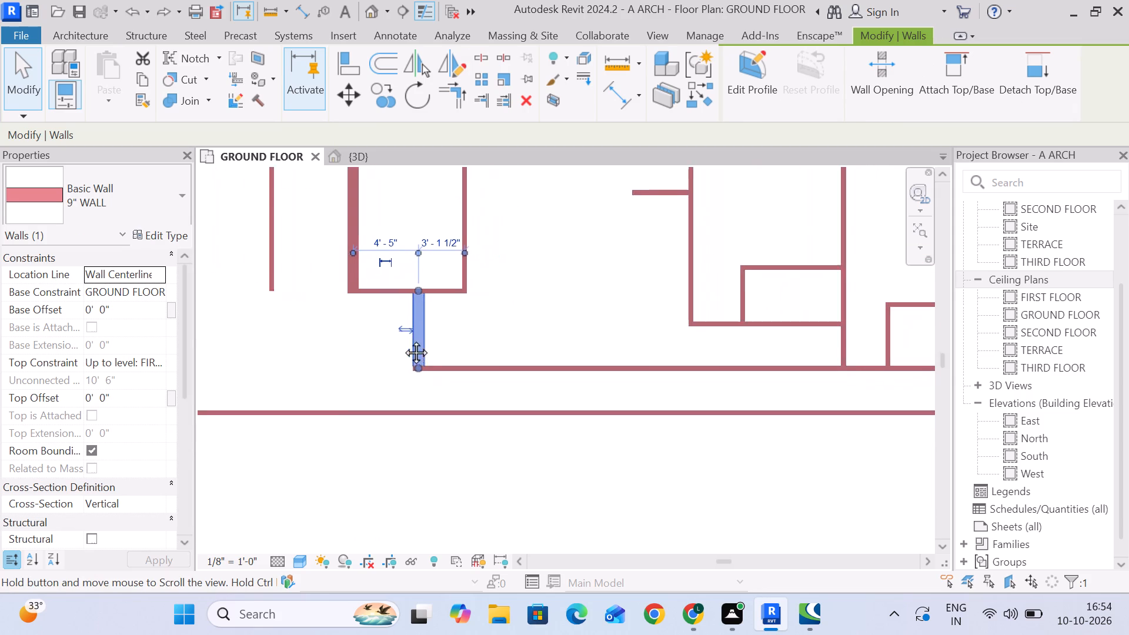
{"action": "middle_click_drag", "start_coordinate": [403, 339], "coordinate": [274, 345]}
{"action": "left_click", "coordinate": [422, 312]}
{"action": "scroll", "coordinate": [380, 350], "scroll_direction": "up", "scroll_amount": 1}
{"action": "middle_click_drag", "start_coordinate": [380, 350], "coordinate": [408, 309]}
{"action": "left_click", "coordinate": [288, 292]}
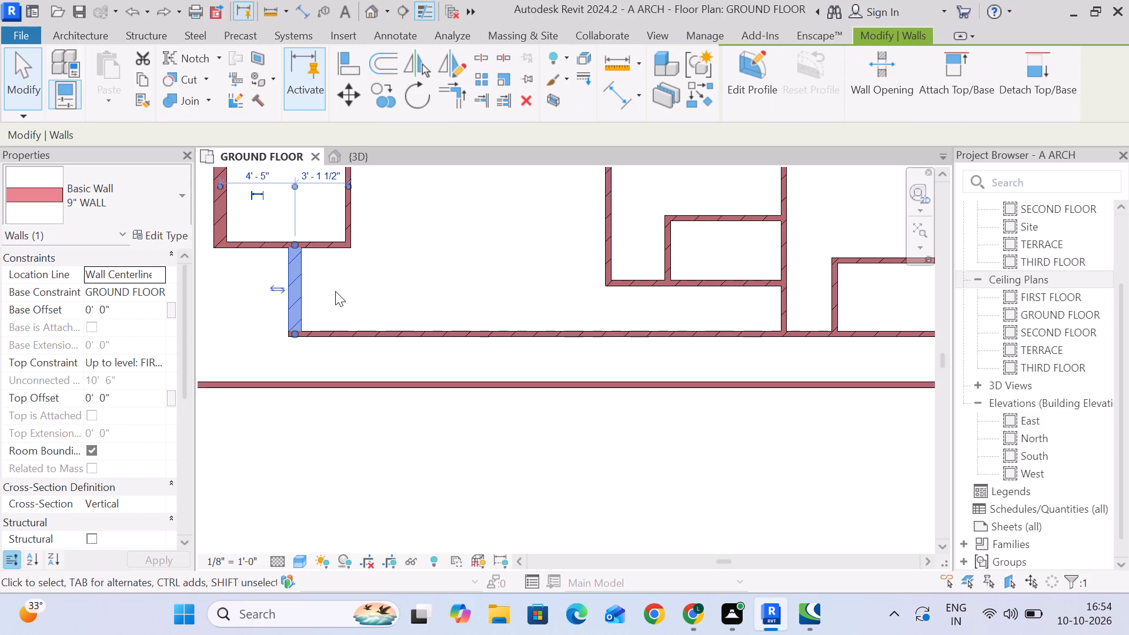
{"action": "middle_click_drag", "start_coordinate": [333, 290], "coordinate": [424, 312]}
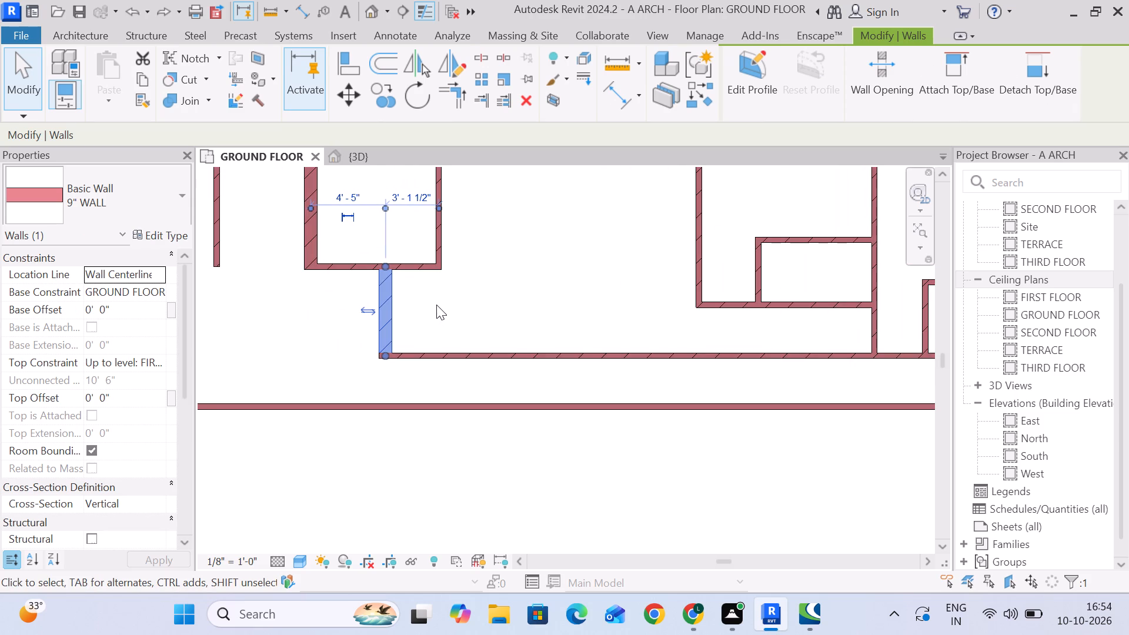
{"action": "scroll", "coordinate": [430, 303], "scroll_direction": "up", "scroll_amount": 1}
{"action": "middle_click_drag", "start_coordinate": [442, 311], "coordinate": [478, 365]}
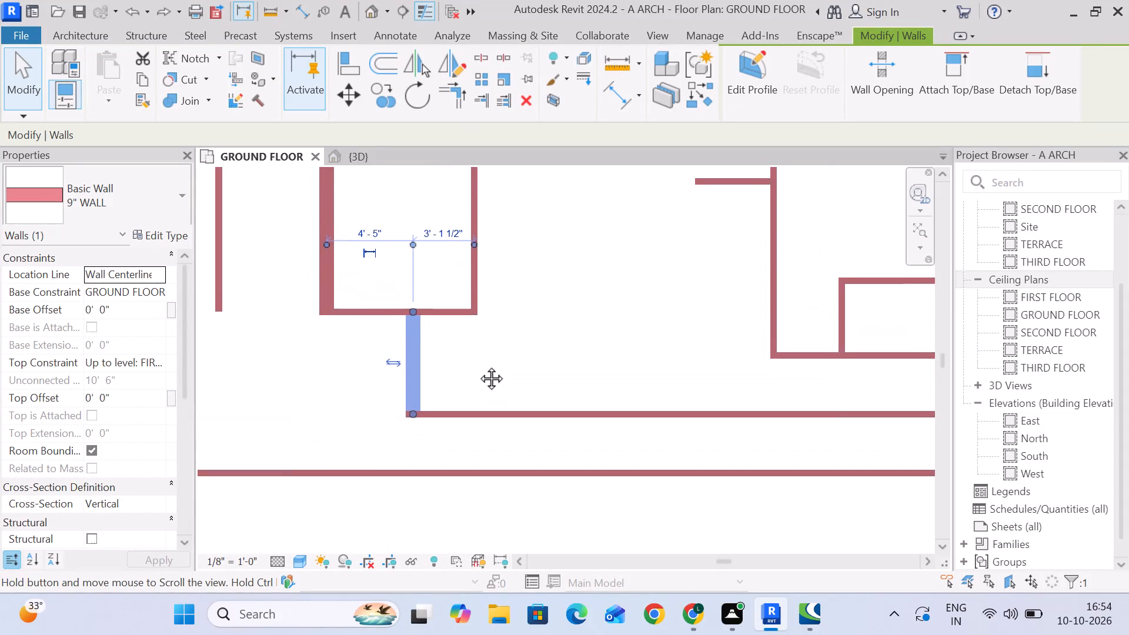
{"action": "middle_click_drag", "start_coordinate": [478, 365], "coordinate": [479, 369]}
{"action": "scroll", "coordinate": [469, 353], "scroll_direction": "up", "scroll_amount": 1}
{"action": "middle_click_drag", "start_coordinate": [479, 357], "coordinate": [496, 364]}
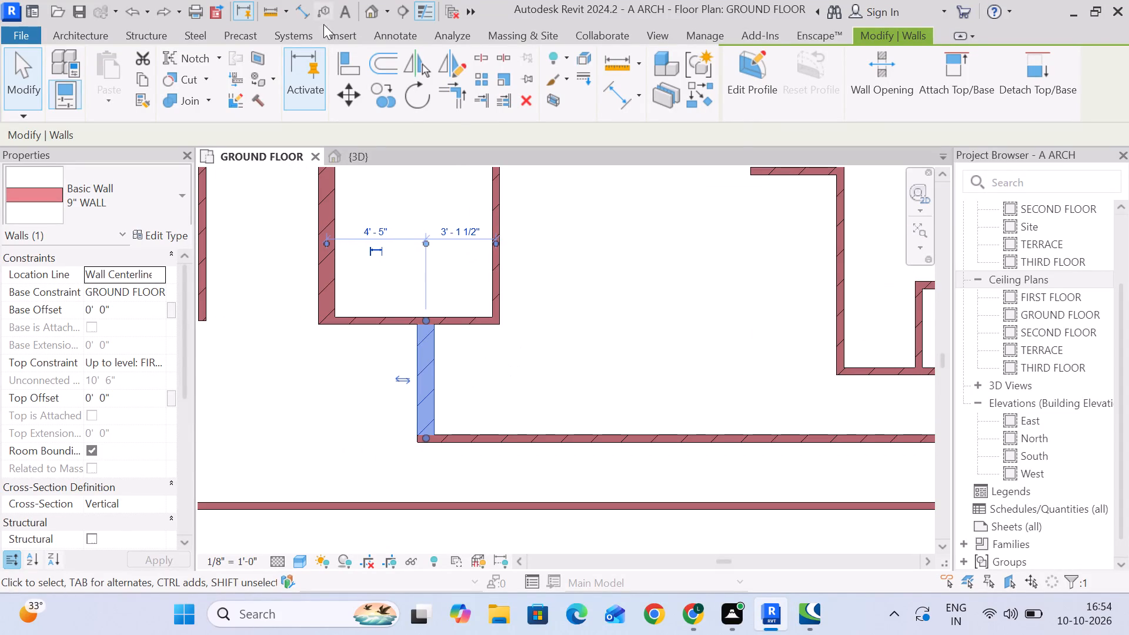
{"action": "left_click", "coordinate": [259, 213]}
Measure between the western room's outer west face and the connecting wall's west face with an Aligned dimension, without placing it.
{"action": "left_click", "coordinate": [379, 34]}
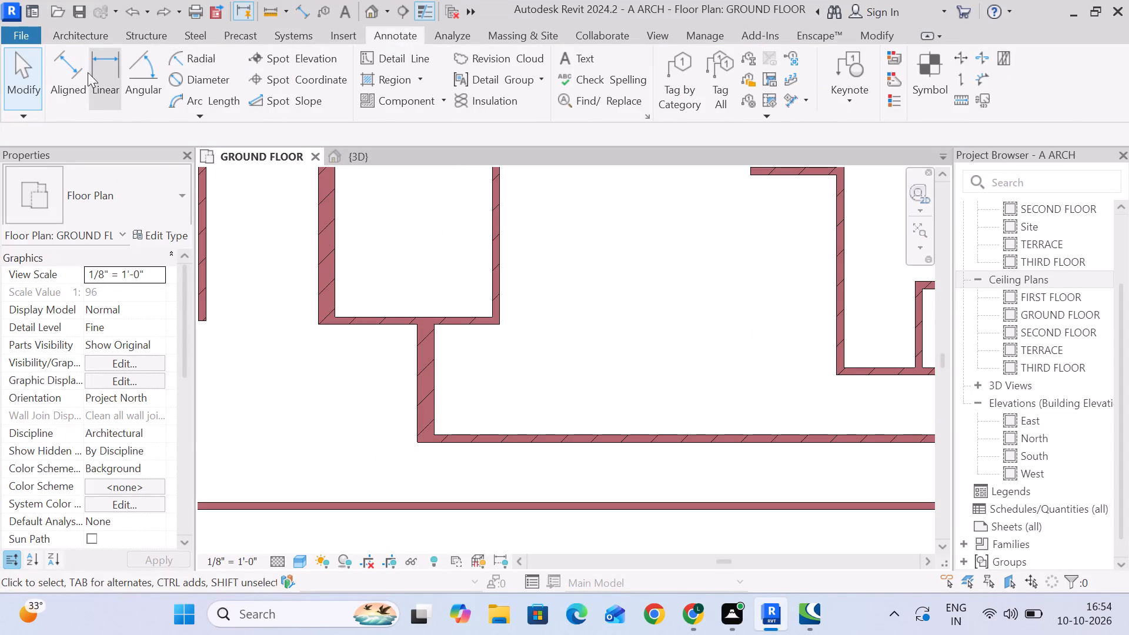
{"action": "left_click", "coordinate": [82, 72]}
{"action": "left_click", "coordinate": [318, 289]}
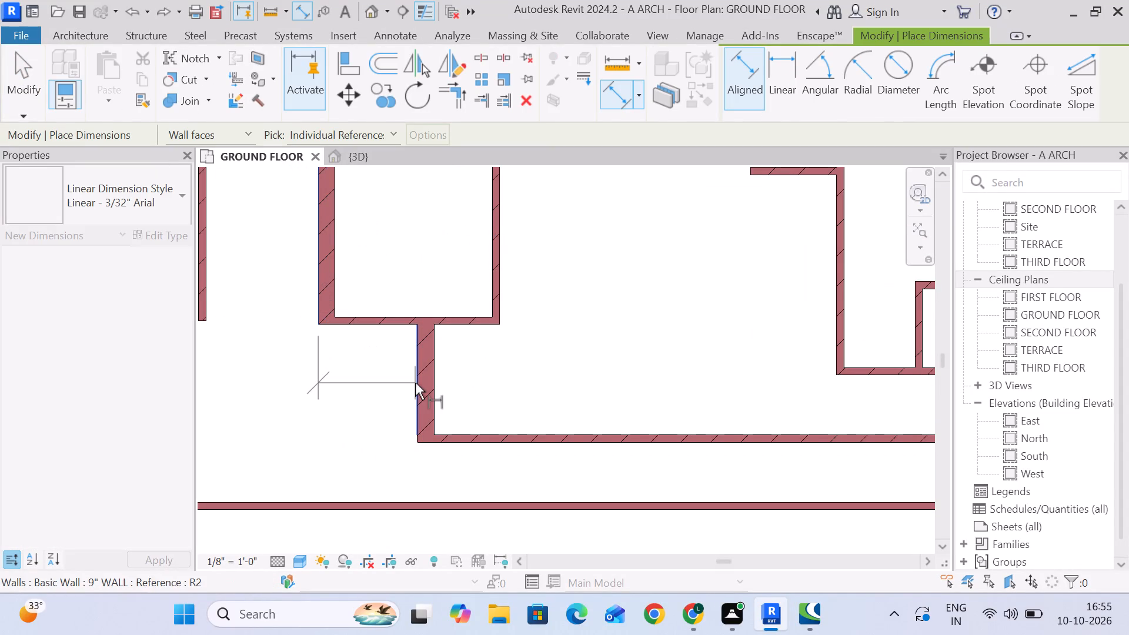
{"action": "left_click", "coordinate": [418, 383]}
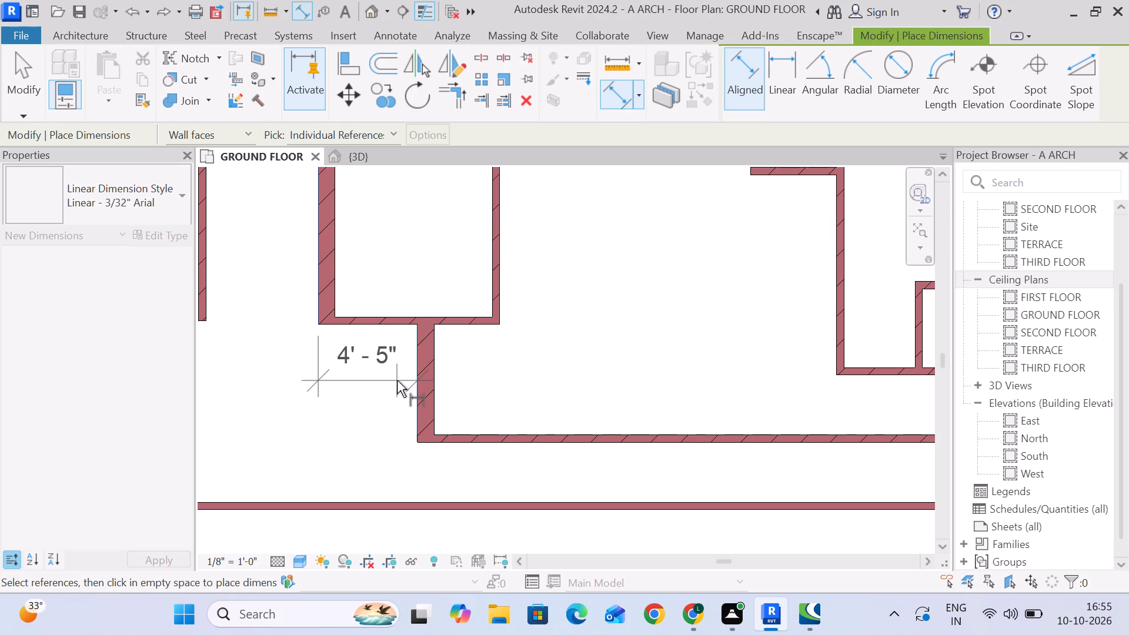
{"action": "key", "text": "Escape"}
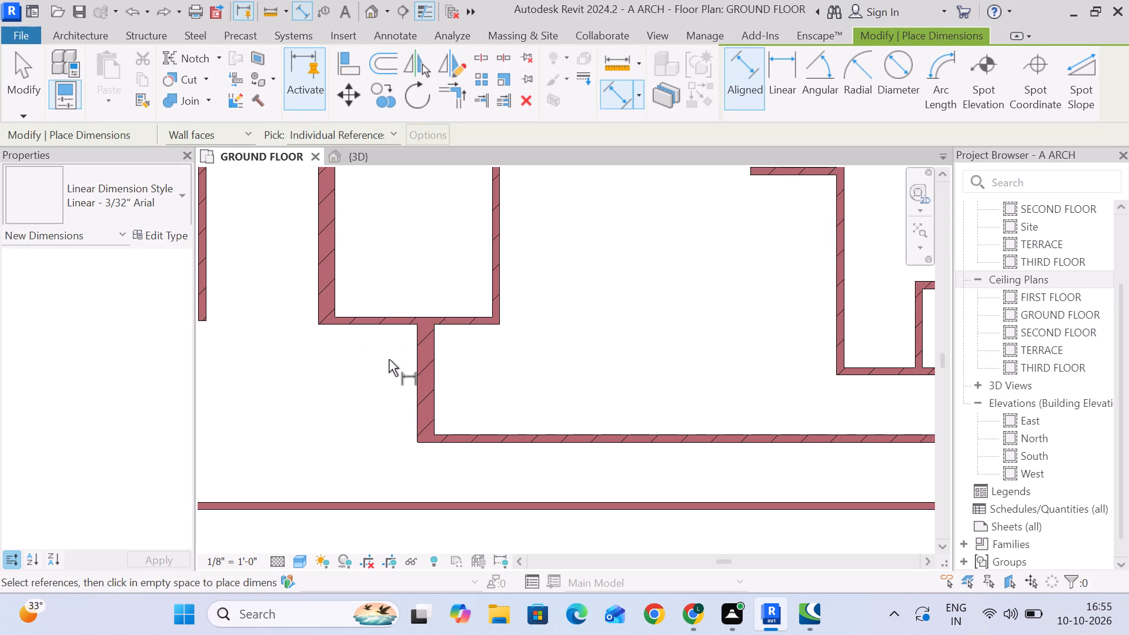
{"action": "key", "text": "grave"}
{"action": "left_click", "coordinate": [31, 66]}
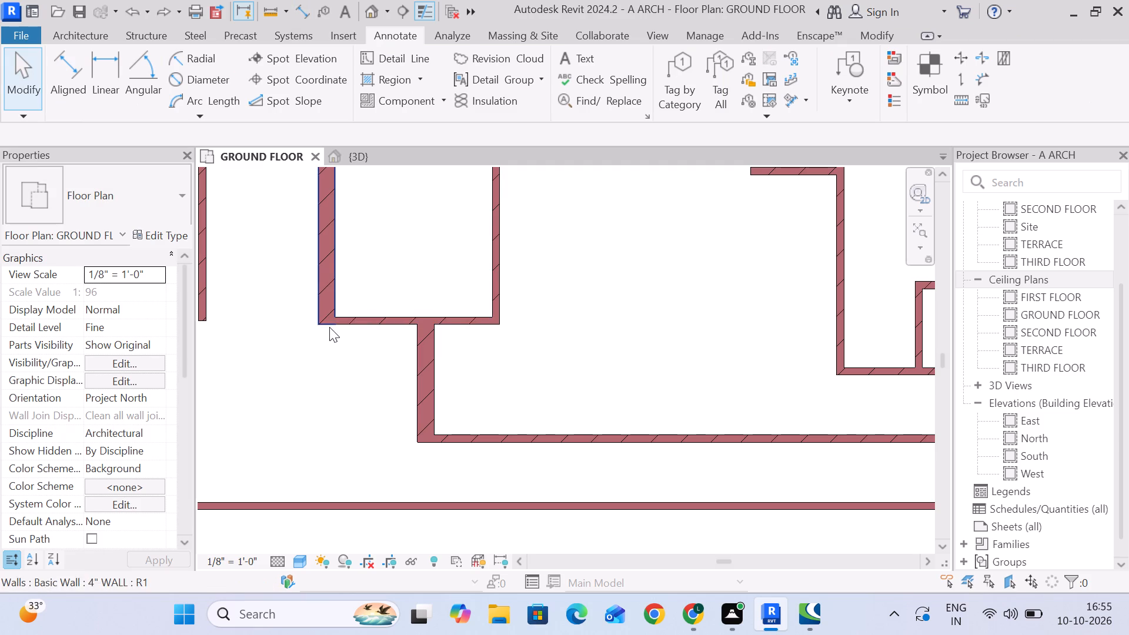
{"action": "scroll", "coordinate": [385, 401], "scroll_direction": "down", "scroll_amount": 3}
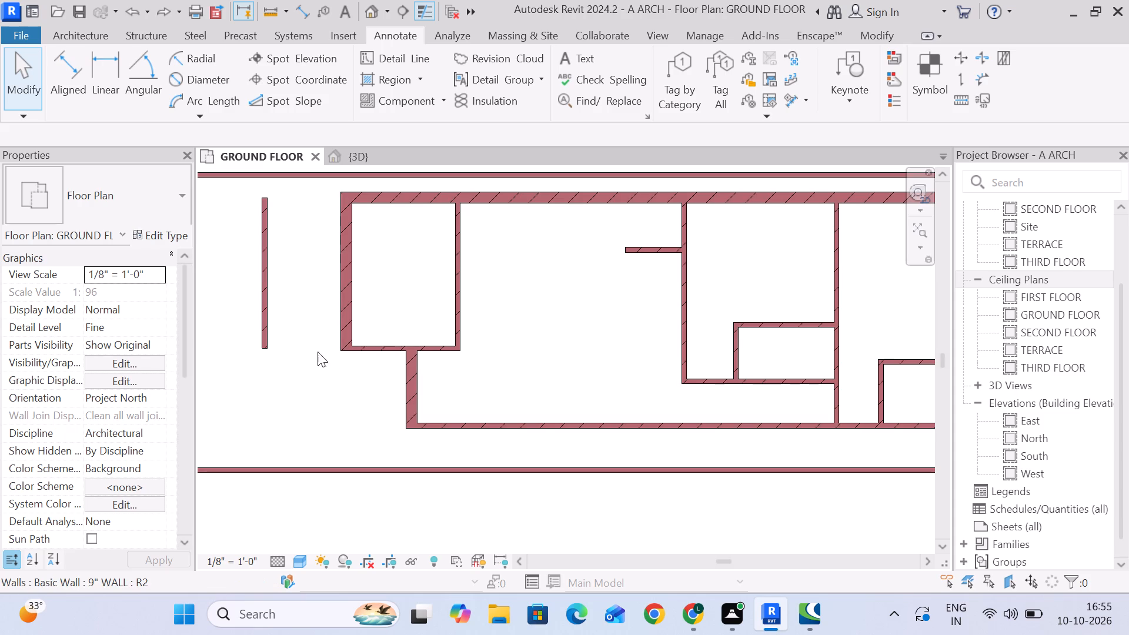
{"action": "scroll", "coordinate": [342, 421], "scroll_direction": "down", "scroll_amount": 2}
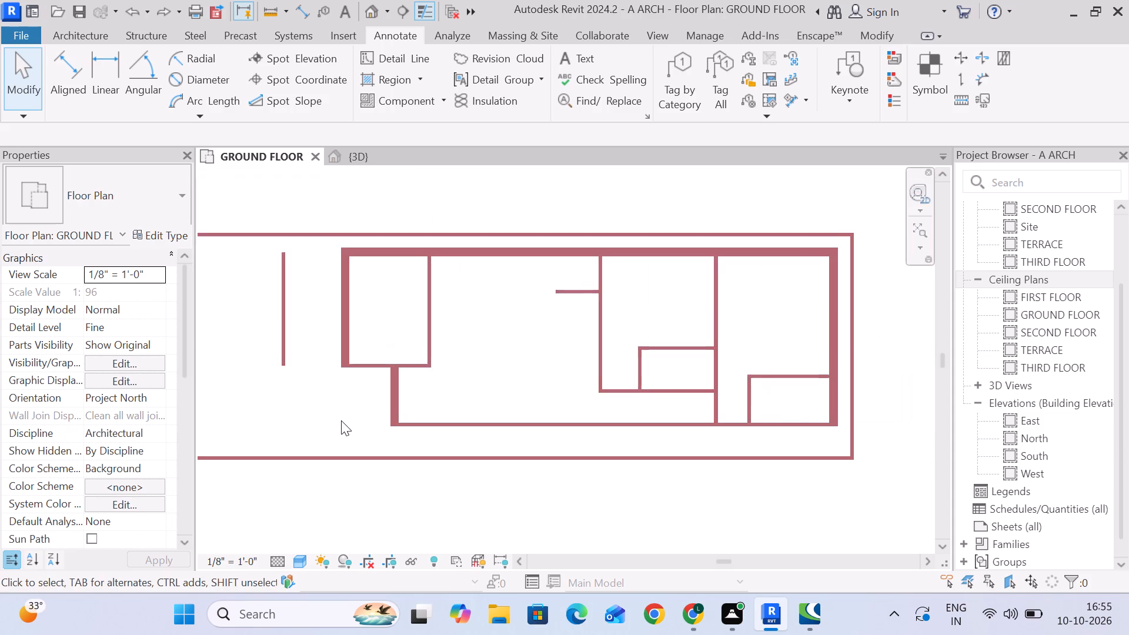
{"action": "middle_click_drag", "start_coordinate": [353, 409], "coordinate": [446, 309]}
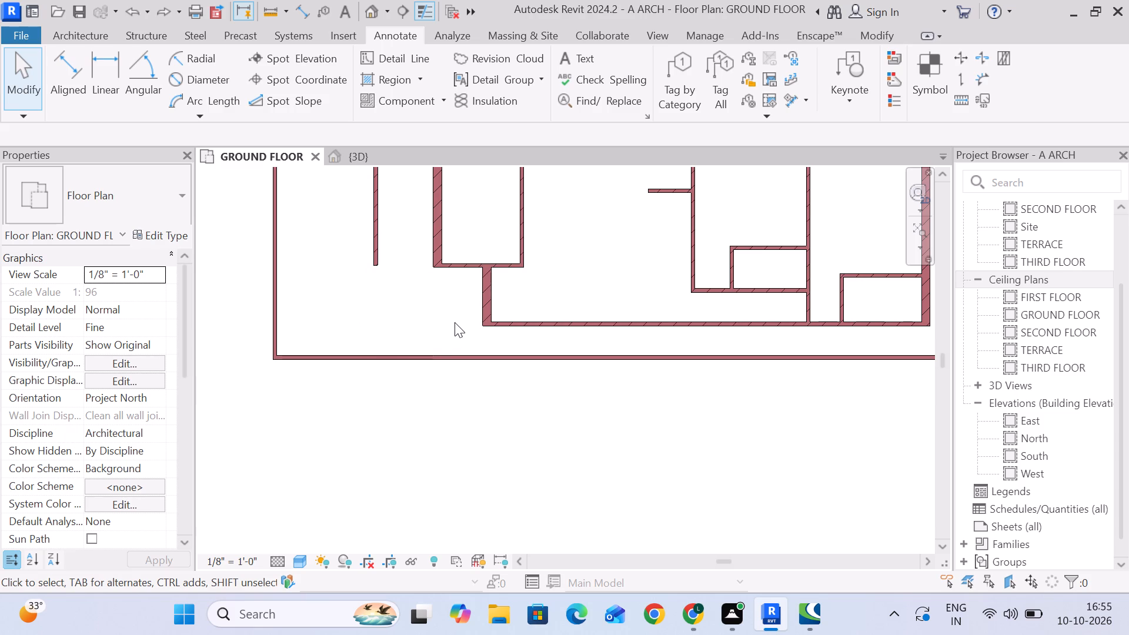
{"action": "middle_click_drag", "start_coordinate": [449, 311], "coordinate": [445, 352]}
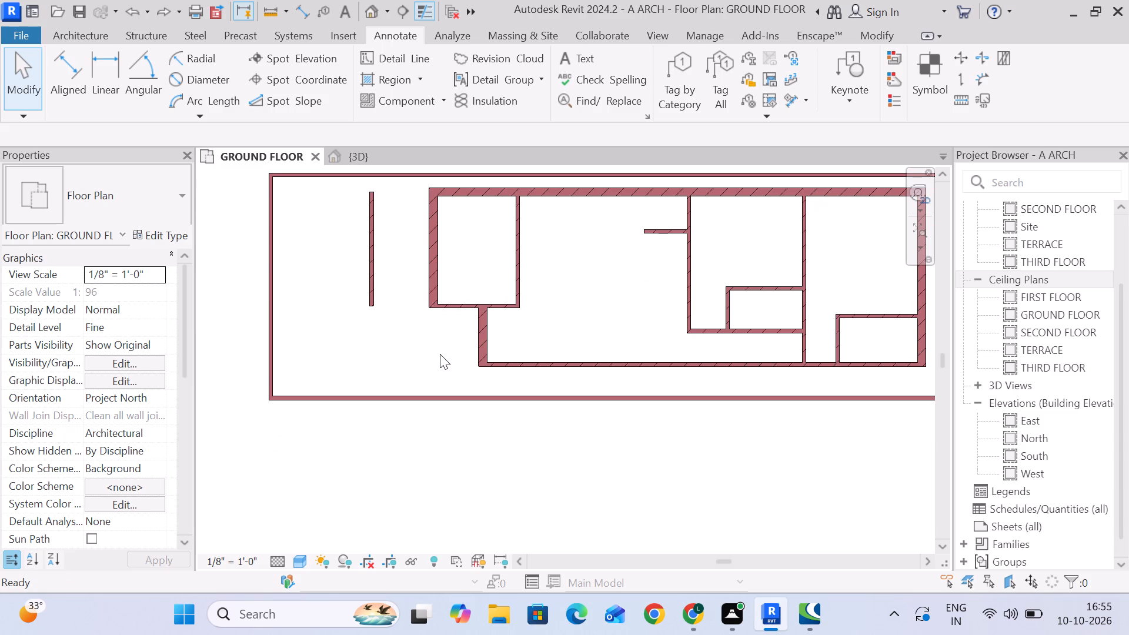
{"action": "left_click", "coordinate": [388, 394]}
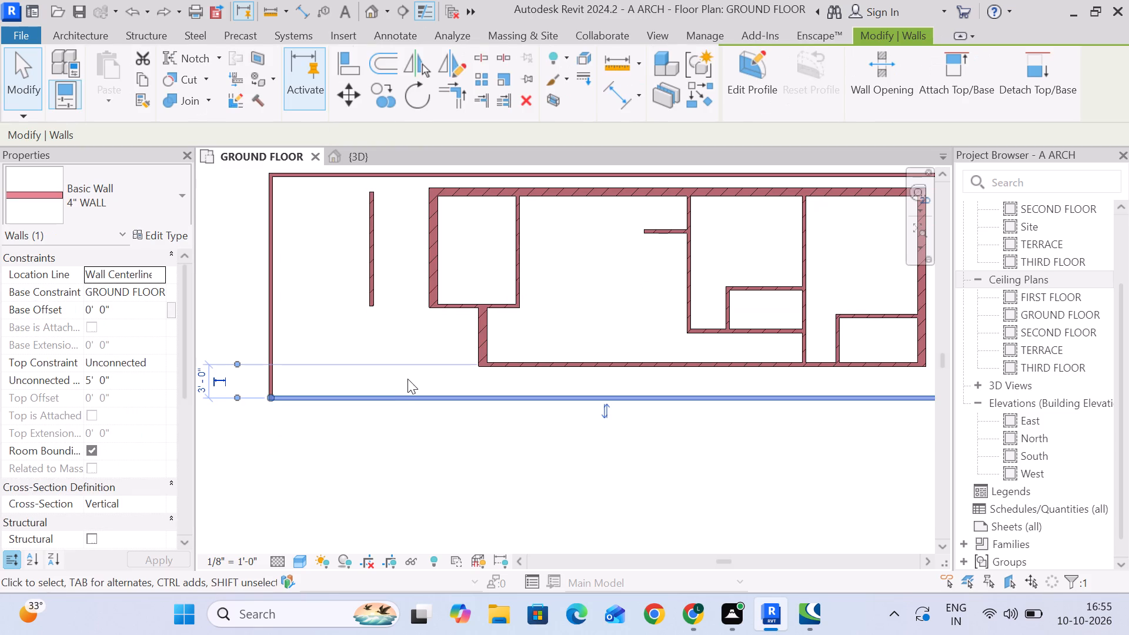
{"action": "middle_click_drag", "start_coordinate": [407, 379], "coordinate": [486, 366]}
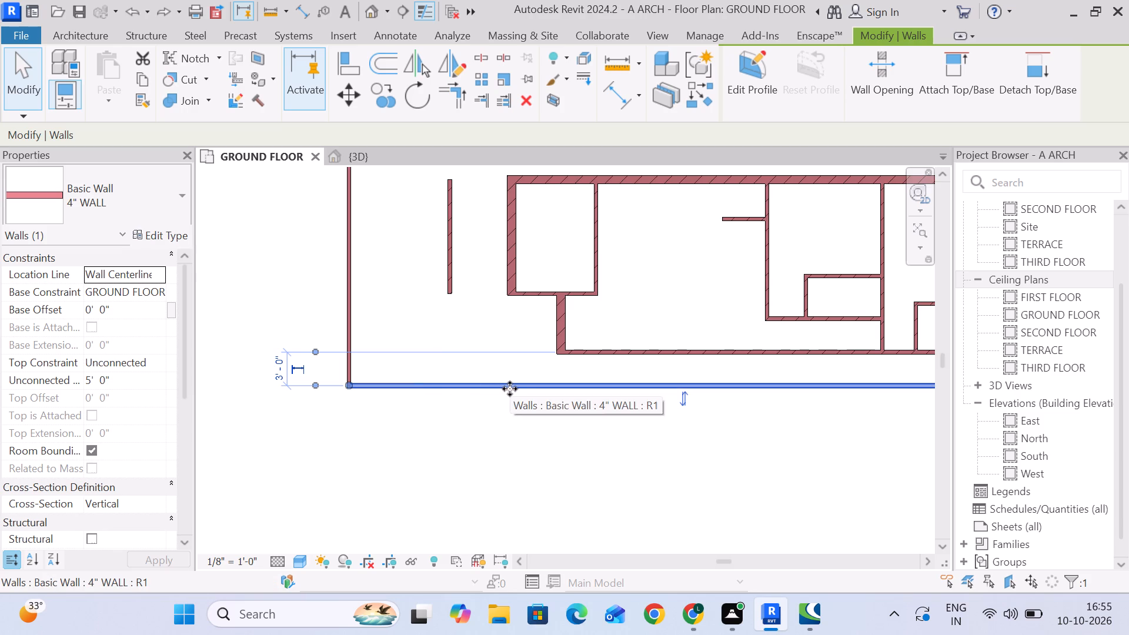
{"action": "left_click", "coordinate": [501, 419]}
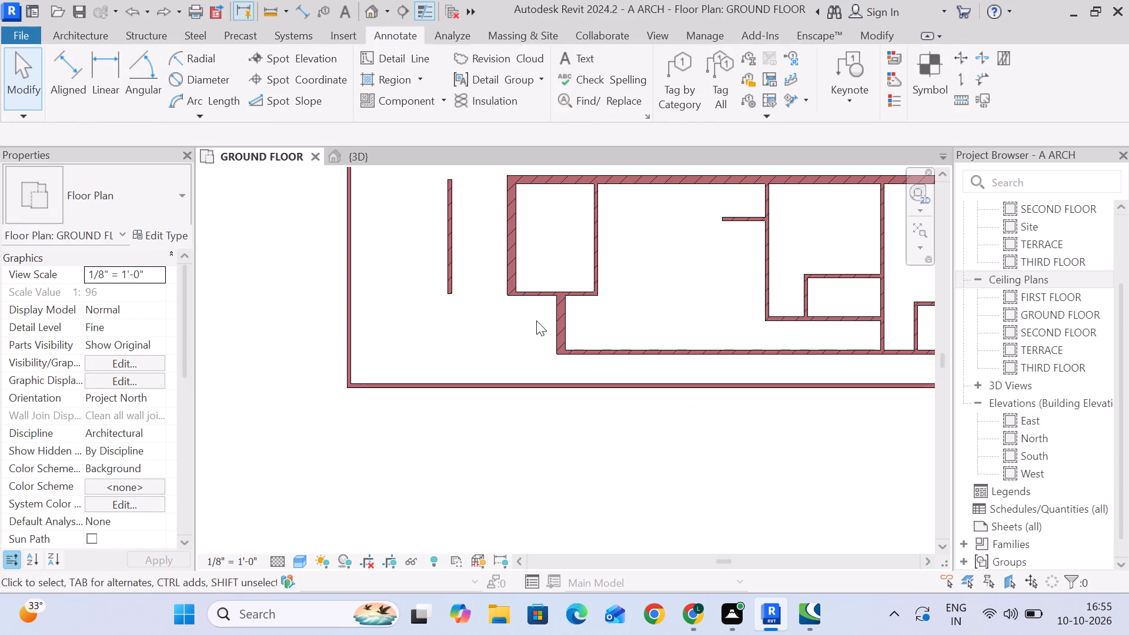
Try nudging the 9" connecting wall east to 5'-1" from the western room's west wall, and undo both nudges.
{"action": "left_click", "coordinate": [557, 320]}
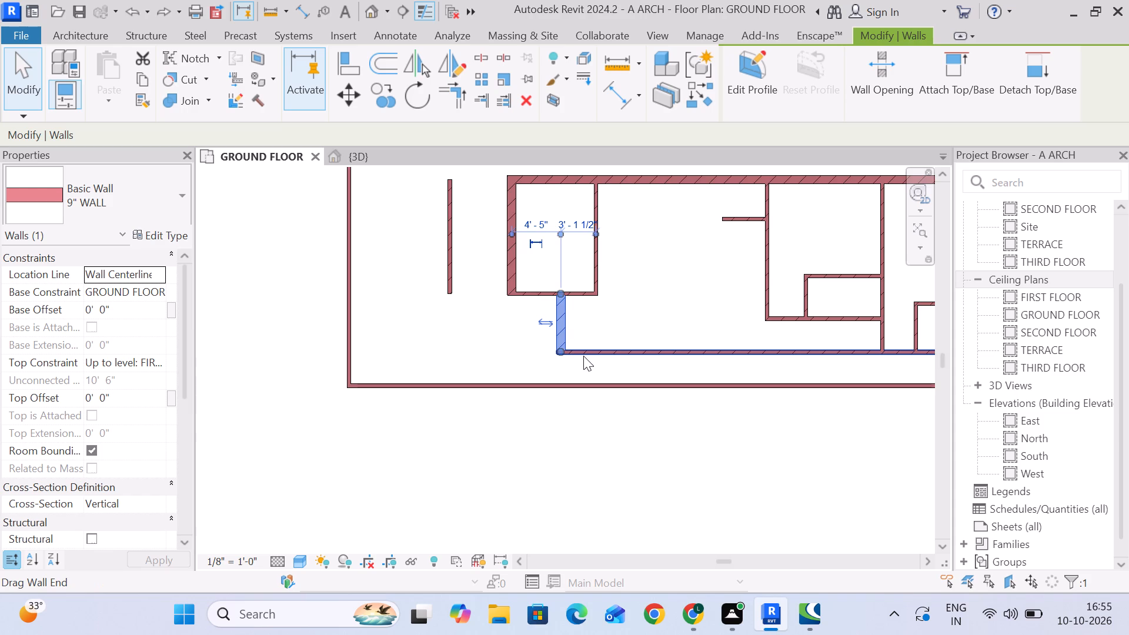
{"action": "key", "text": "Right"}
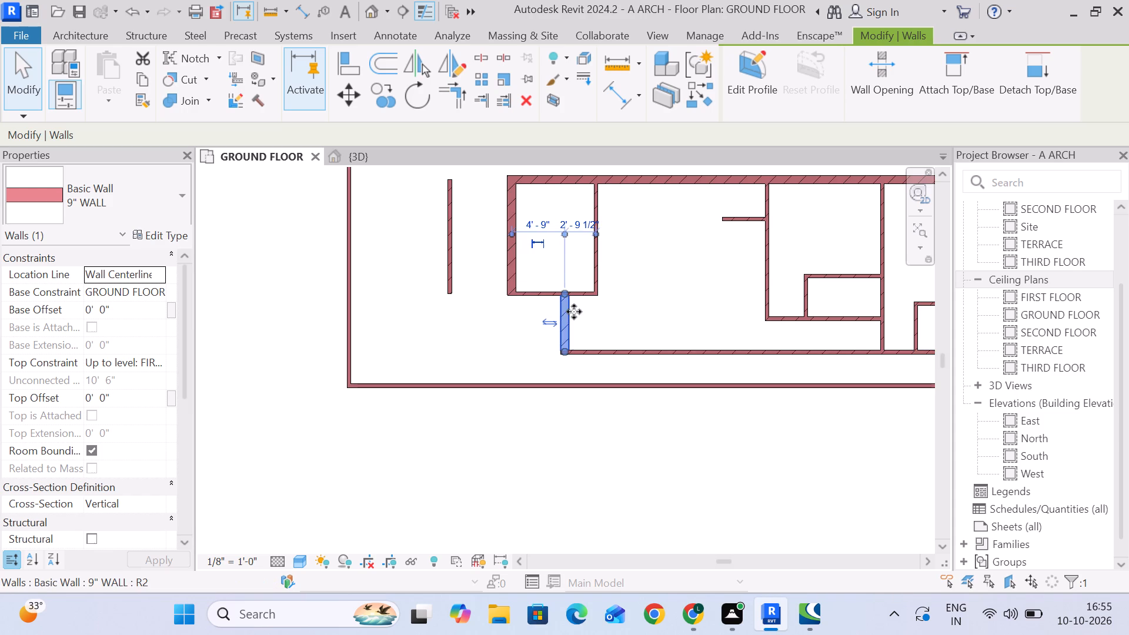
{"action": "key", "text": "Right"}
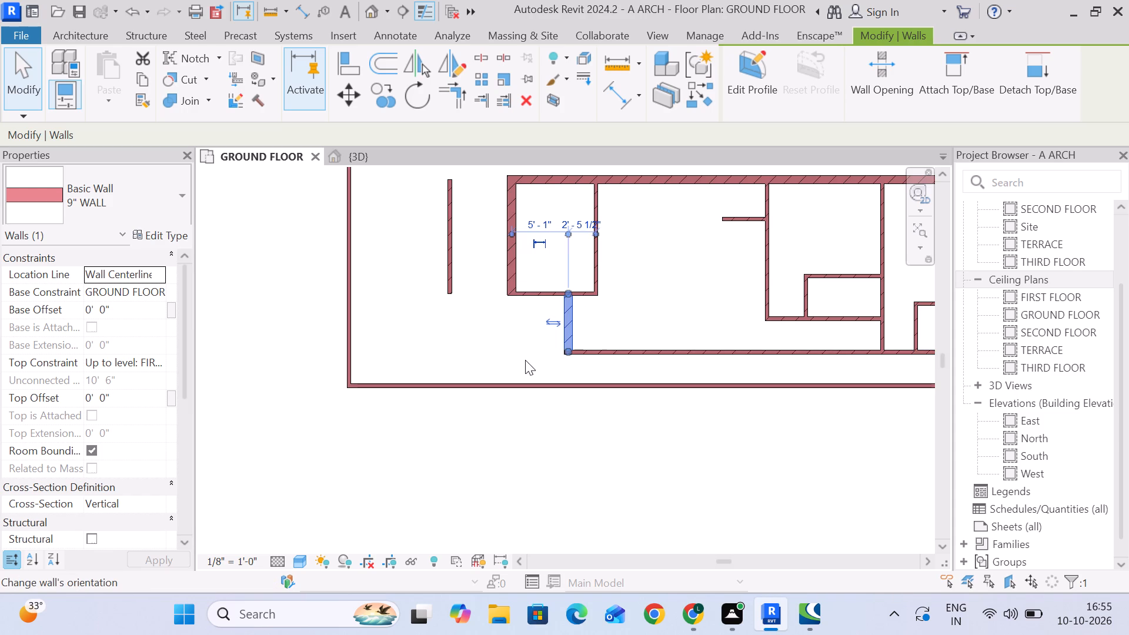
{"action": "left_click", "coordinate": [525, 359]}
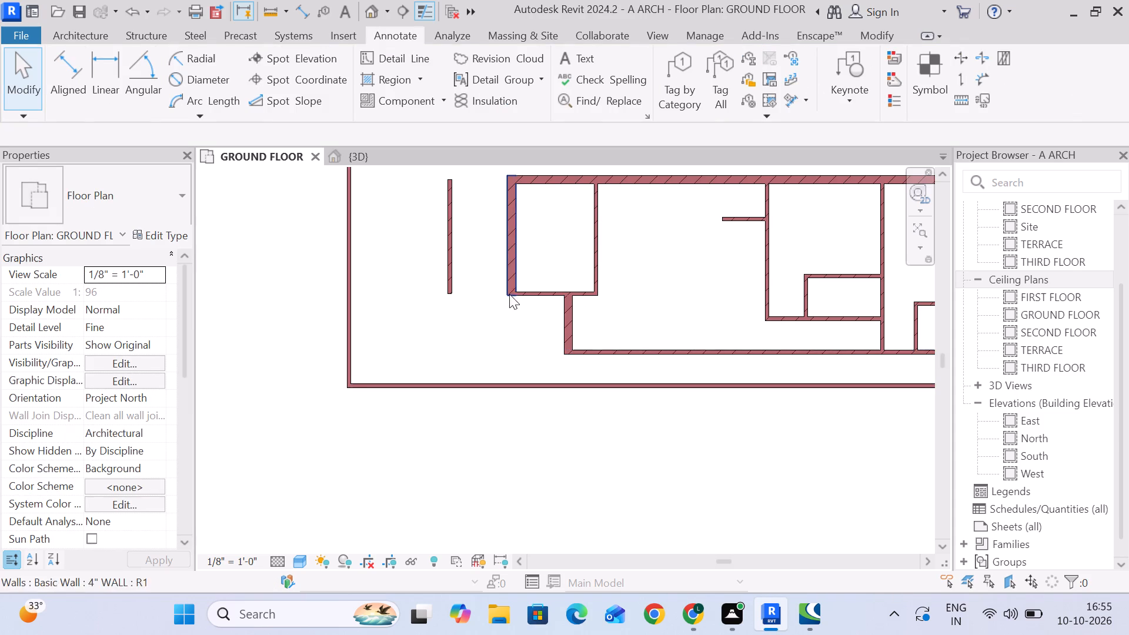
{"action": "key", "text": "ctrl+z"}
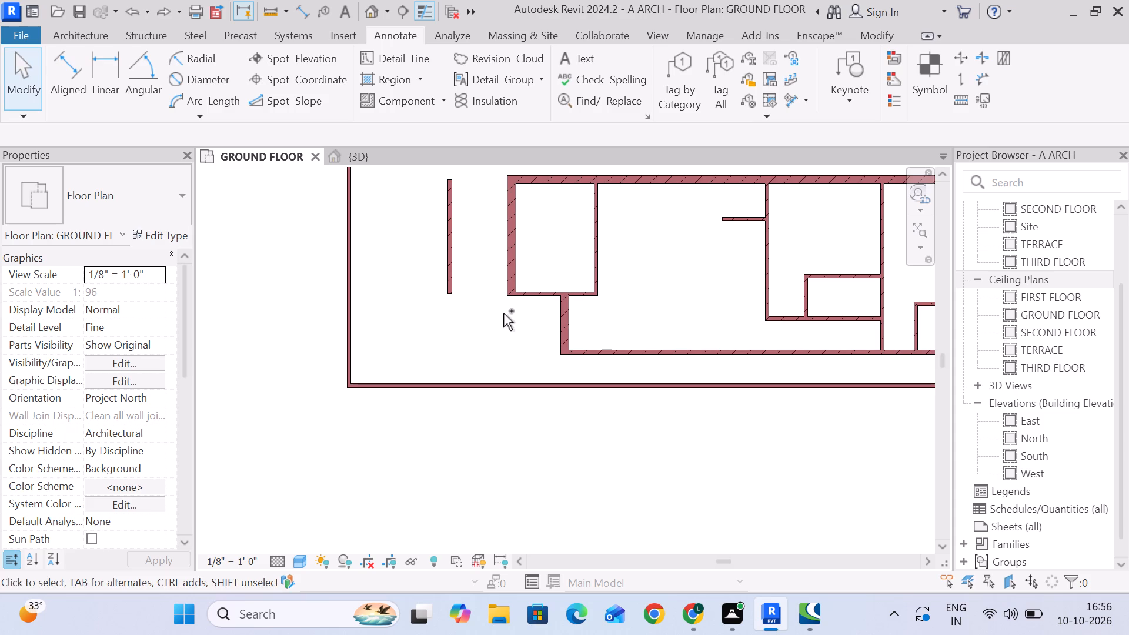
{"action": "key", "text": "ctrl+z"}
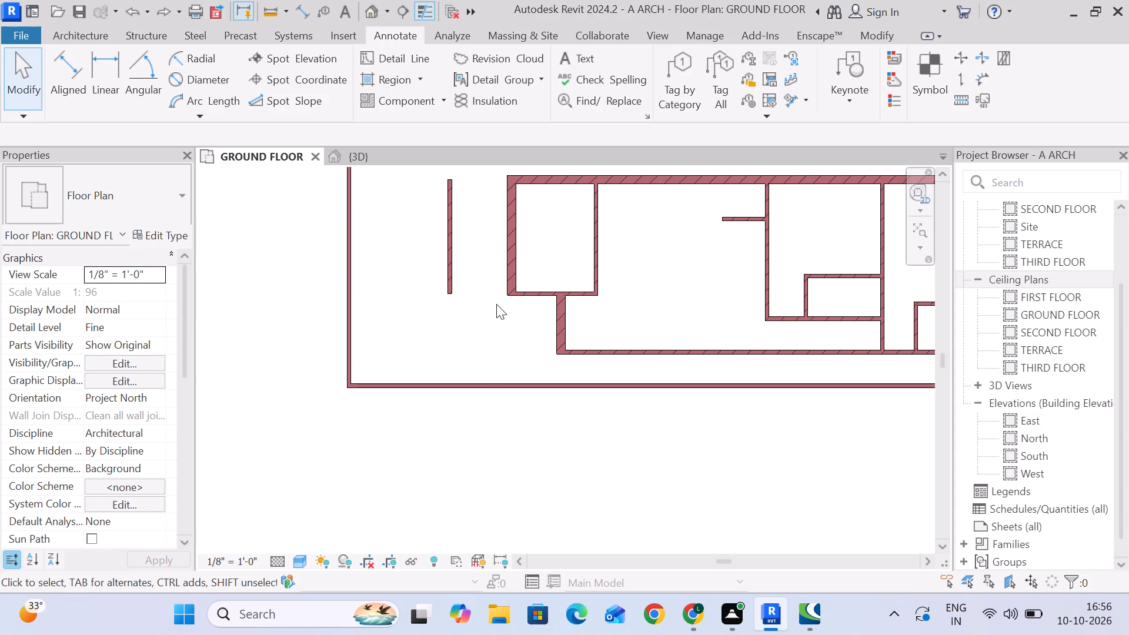
Examine the overall ground floor layout and the temporary dimensions of the freestanding 4" wall west of the enclosure.
{"action": "middle_click_drag", "start_coordinate": [476, 424], "coordinate": [441, 485]}
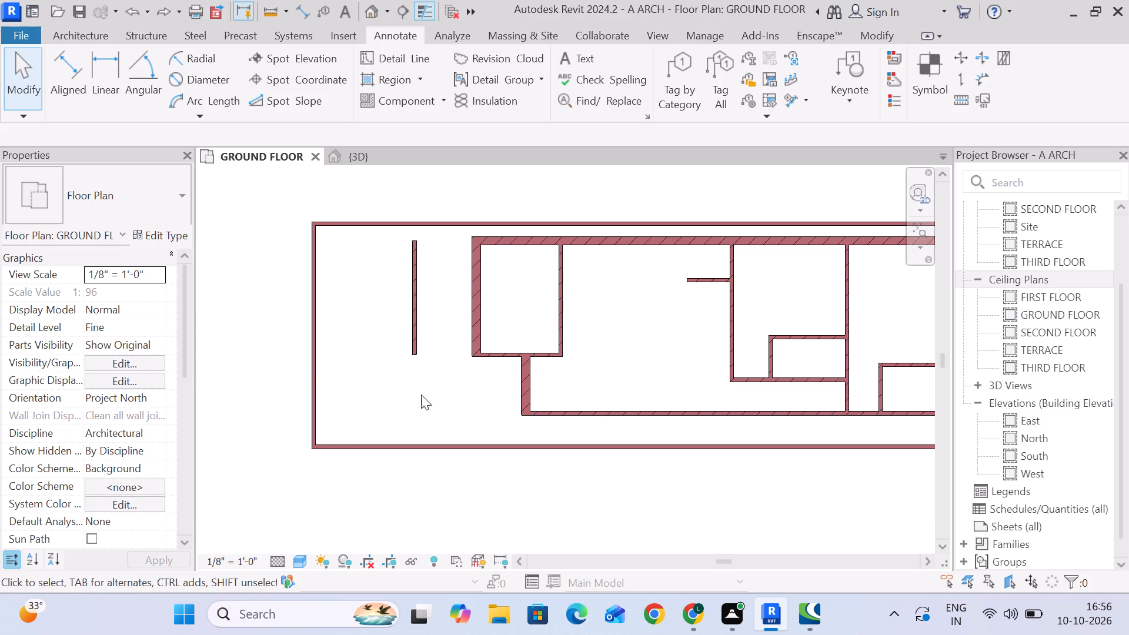
{"action": "scroll", "coordinate": [453, 472], "scroll_direction": "down", "scroll_amount": 2}
{"action": "middle_click_drag", "start_coordinate": [452, 465], "coordinate": [429, 355]}
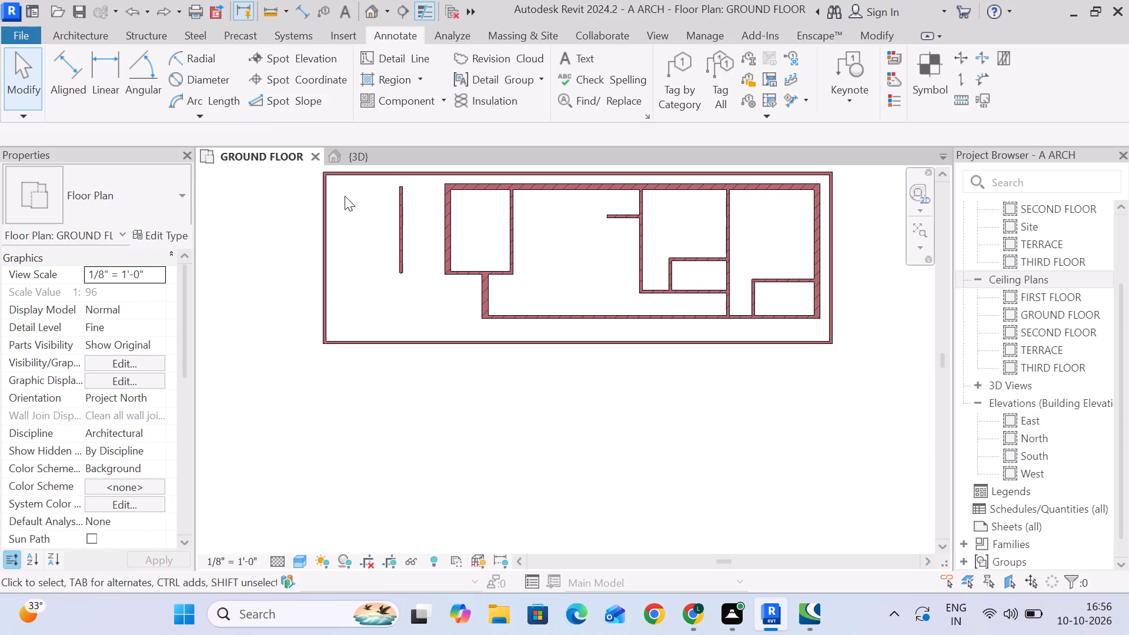
{"action": "left_click", "coordinate": [400, 222]}
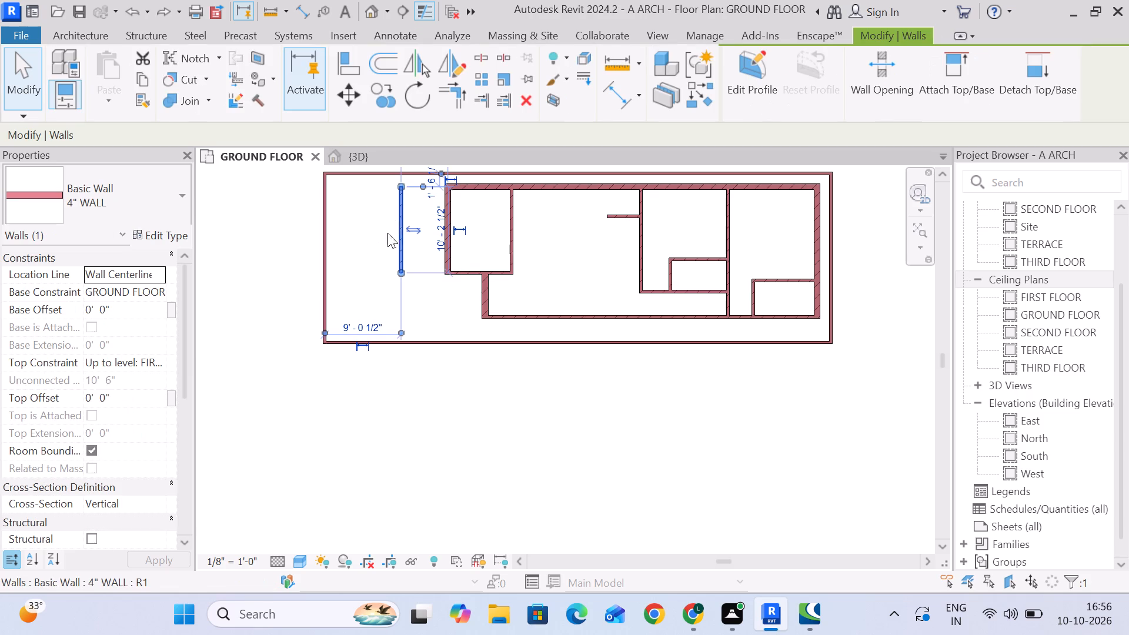
{"action": "left_click", "coordinate": [363, 226]}
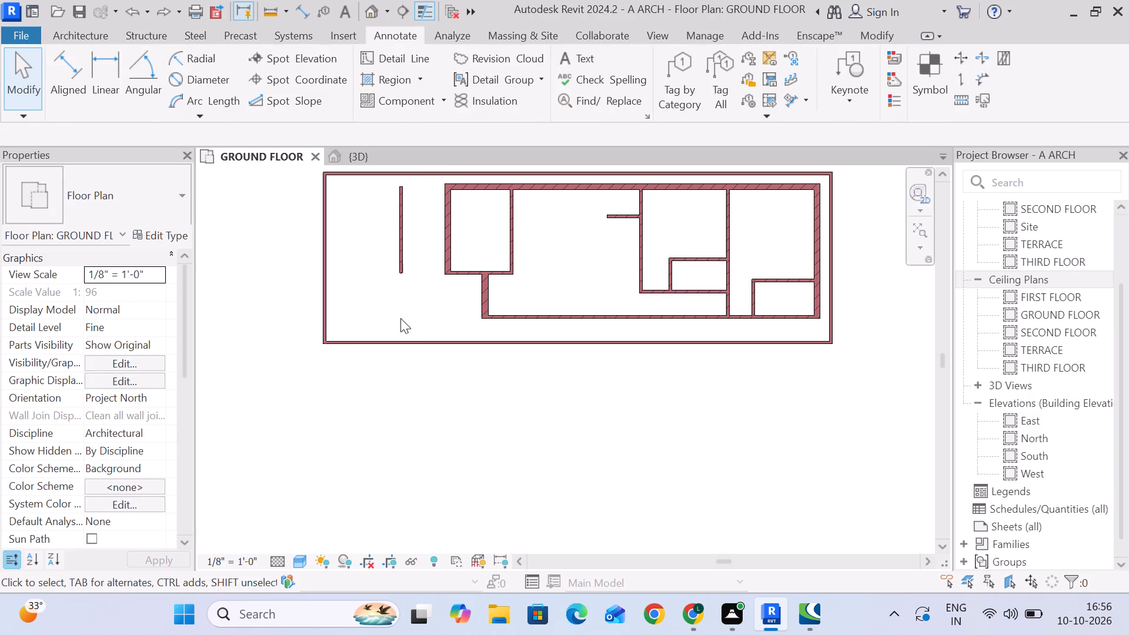
{"action": "middle_click_drag", "start_coordinate": [386, 300], "coordinate": [407, 333]}
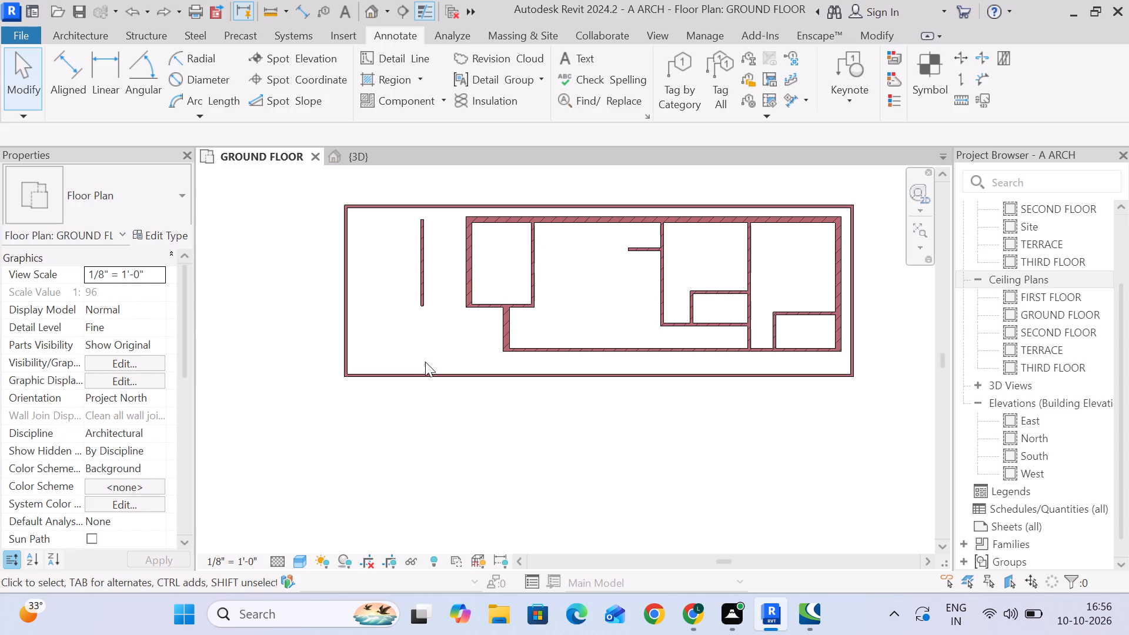
{"action": "middle_click_drag", "start_coordinate": [470, 326], "coordinate": [465, 324]}
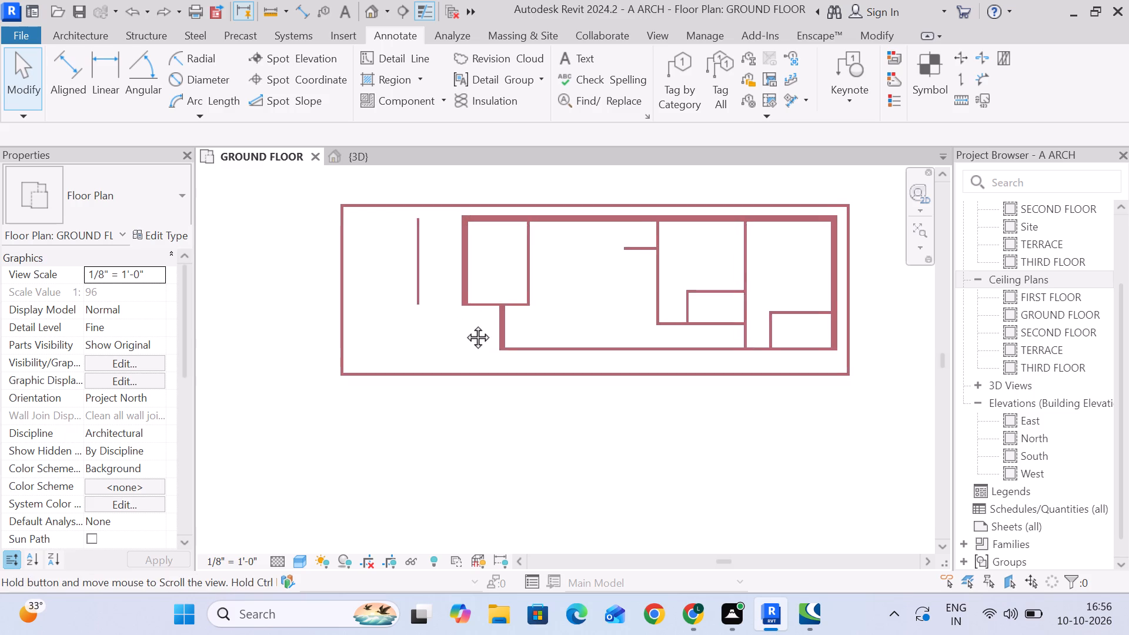
{"action": "middle_click_drag", "start_coordinate": [465, 324], "coordinate": [447, 315]}
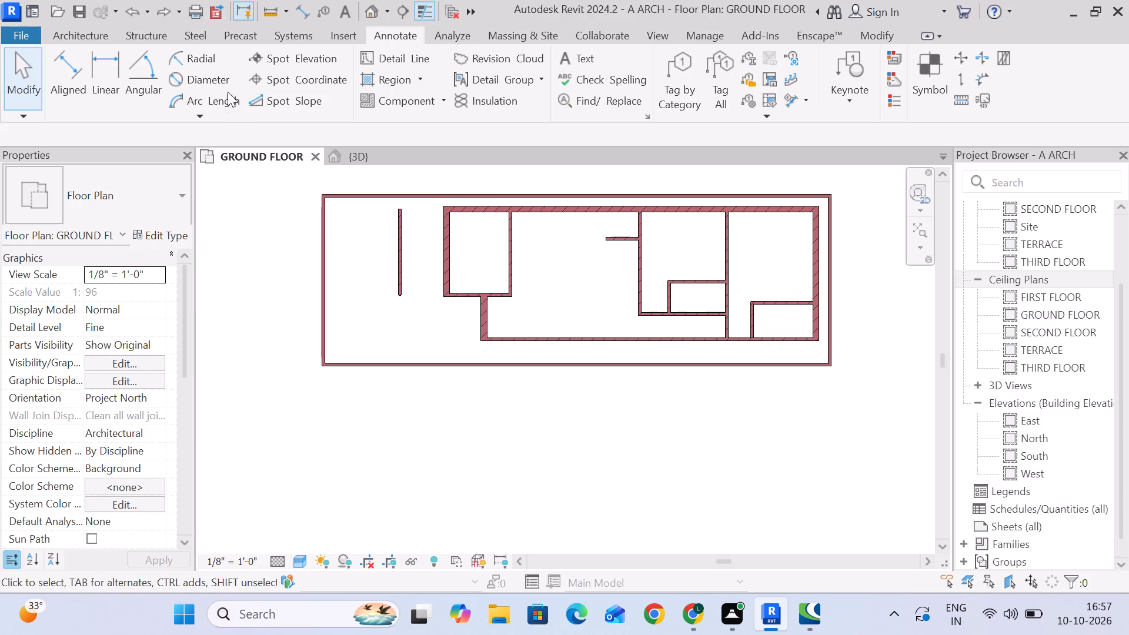
Start an architectural floor and duplicate its Generic - 12" type under the name "garden level".
{"action": "left_click", "coordinate": [81, 34]}
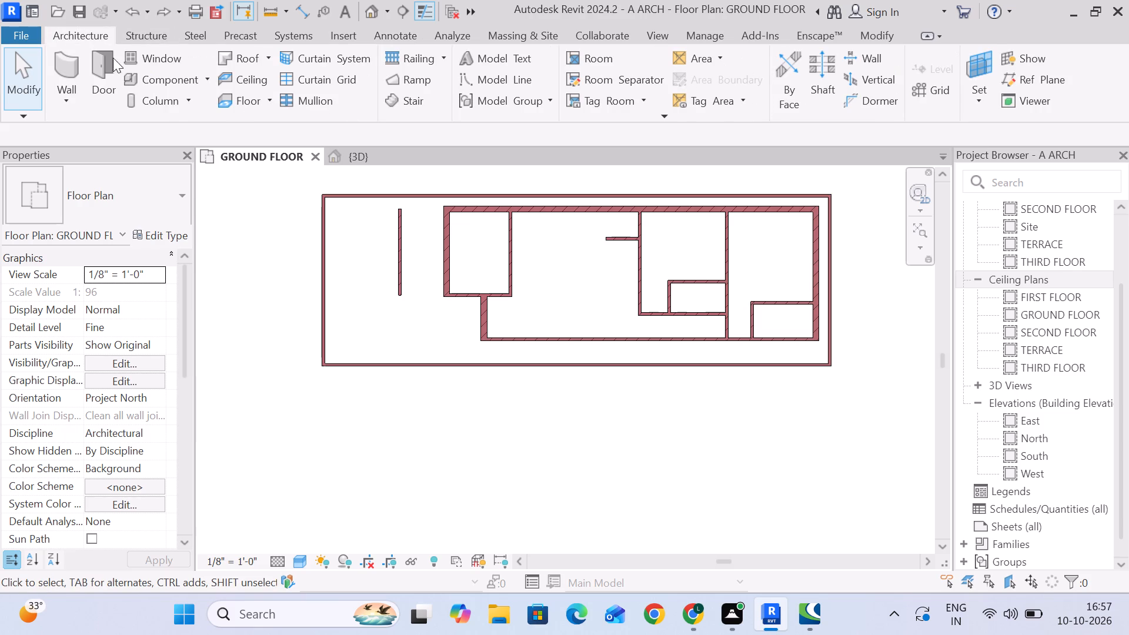
{"action": "left_click", "coordinate": [273, 98]}
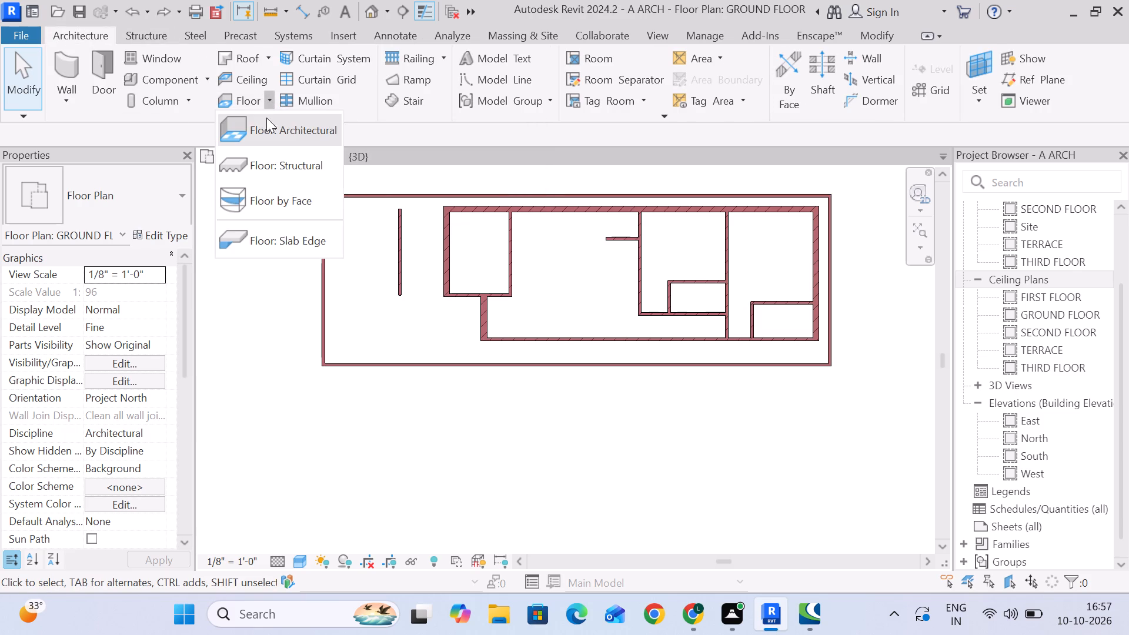
{"action": "left_click", "coordinate": [265, 127]}
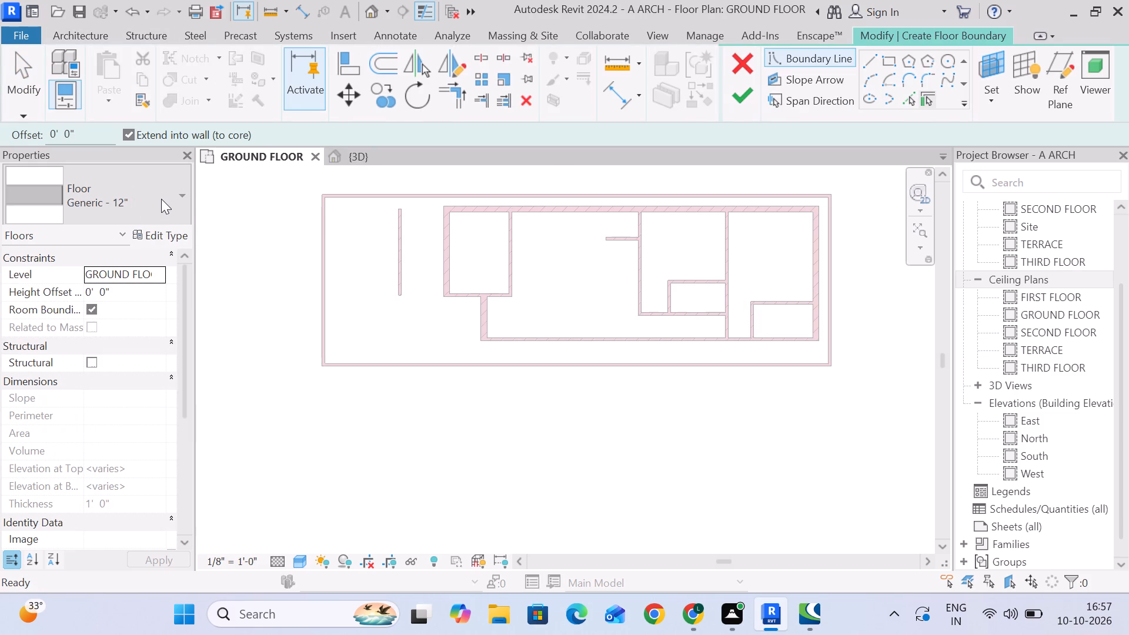
{"action": "left_click", "coordinate": [161, 195]}
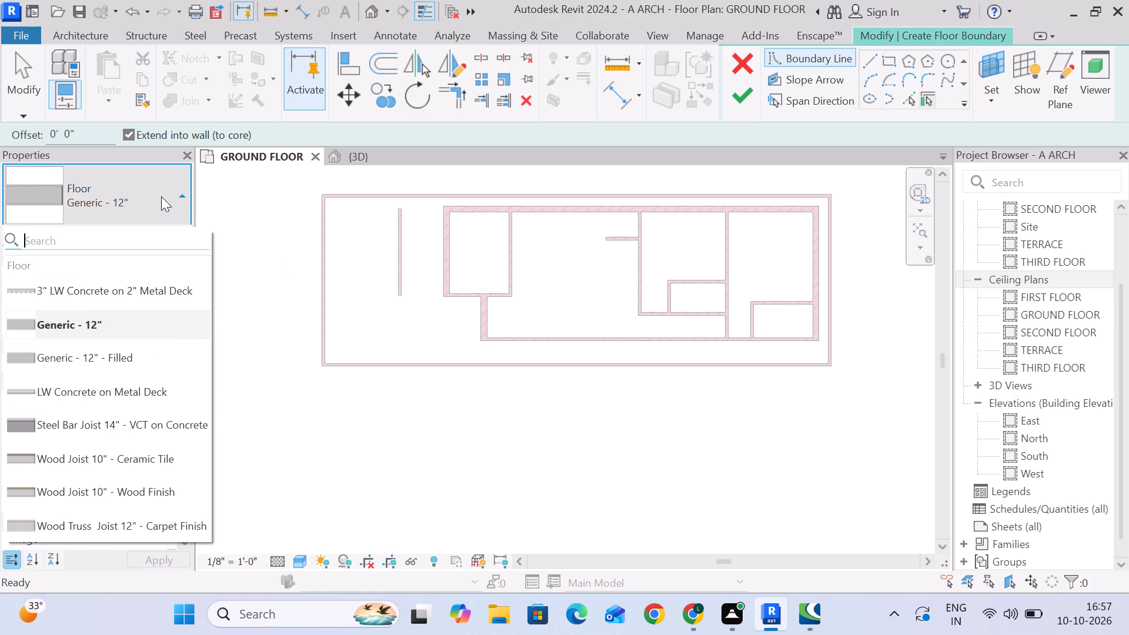
{"action": "scroll", "coordinate": [90, 352], "scroll_direction": "up", "scroll_amount": 3}
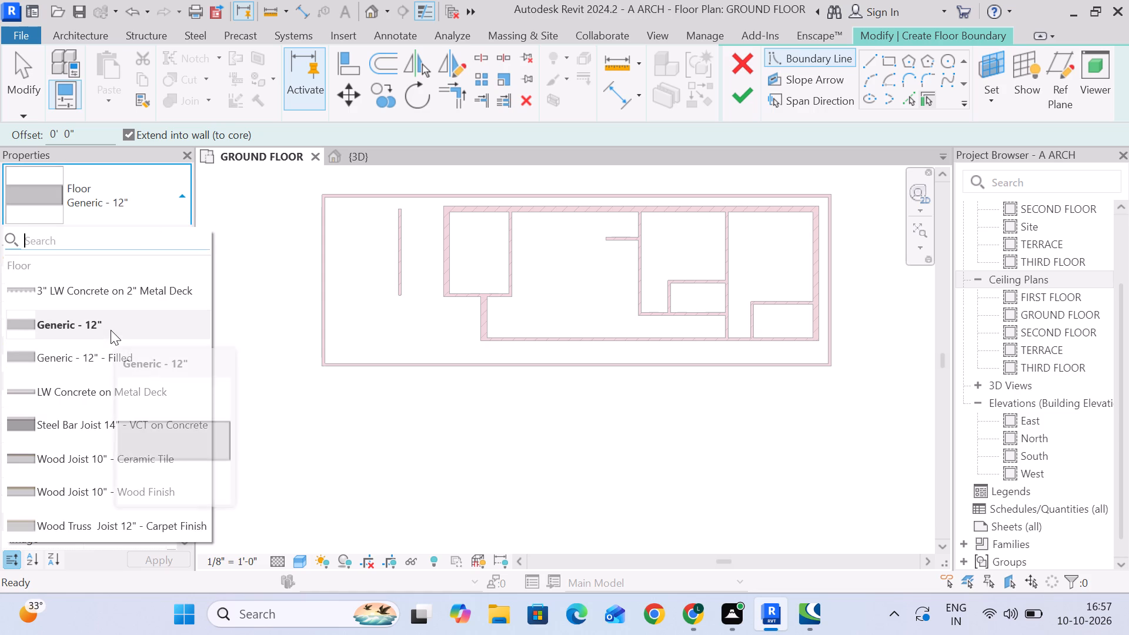
{"action": "scroll", "coordinate": [42, 372], "scroll_direction": "down", "scroll_amount": 5}
{"action": "scroll", "coordinate": [64, 373], "scroll_direction": "up", "scroll_amount": 3}
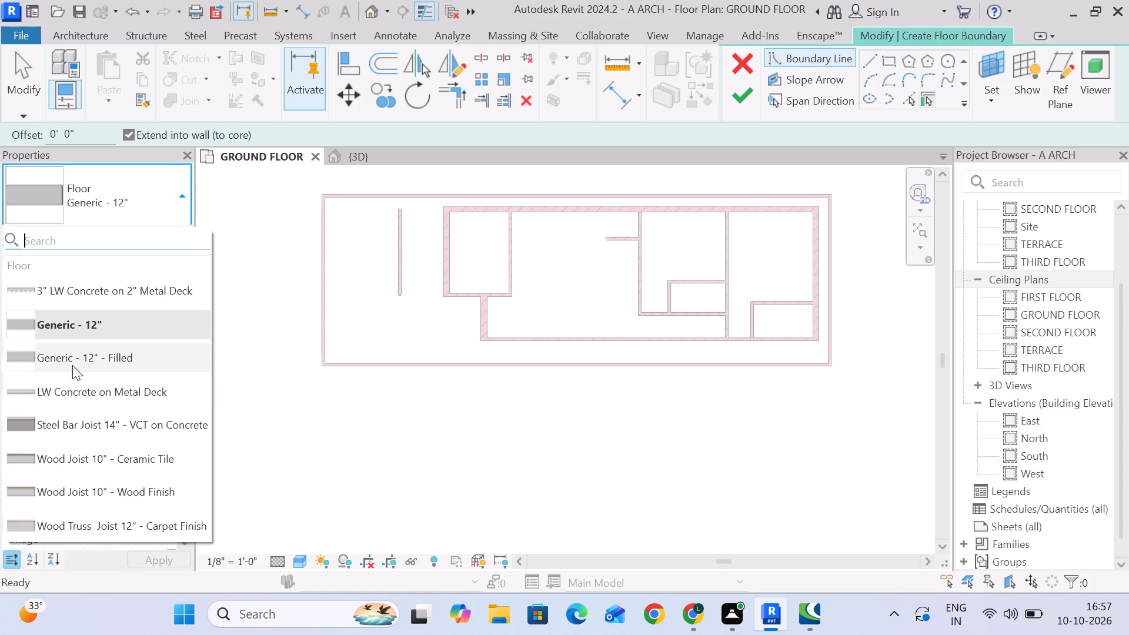
{"action": "left_click", "coordinate": [87, 322]}
{"action": "left_click", "coordinate": [166, 233]}
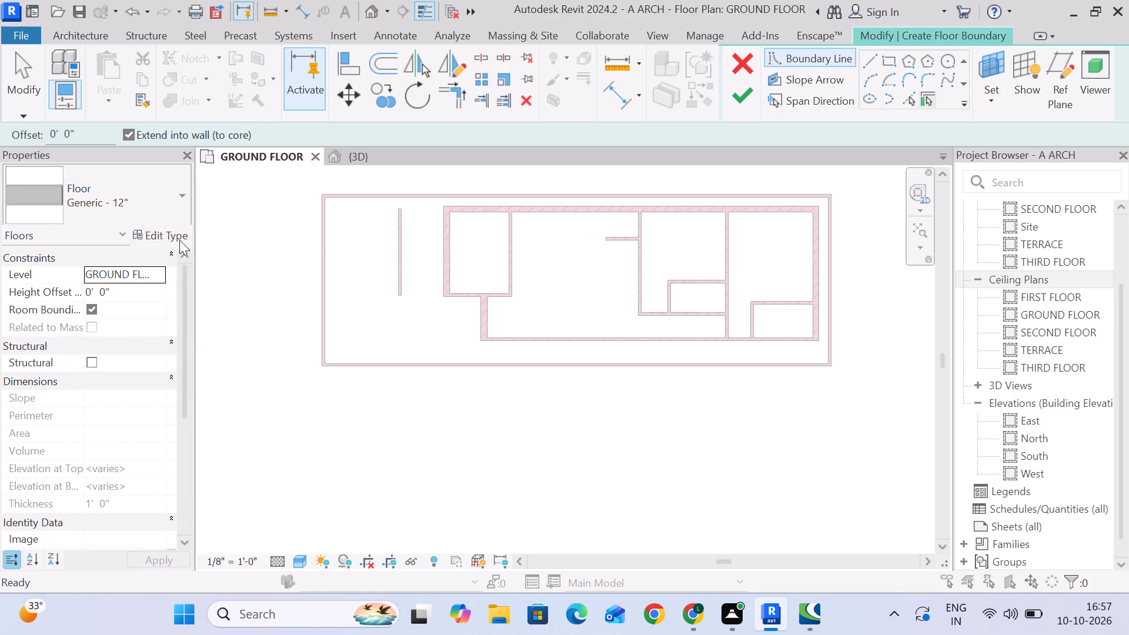
{"action": "left_click", "coordinate": [374, 93]}
{"action": "left_click", "coordinate": [347, 232]}
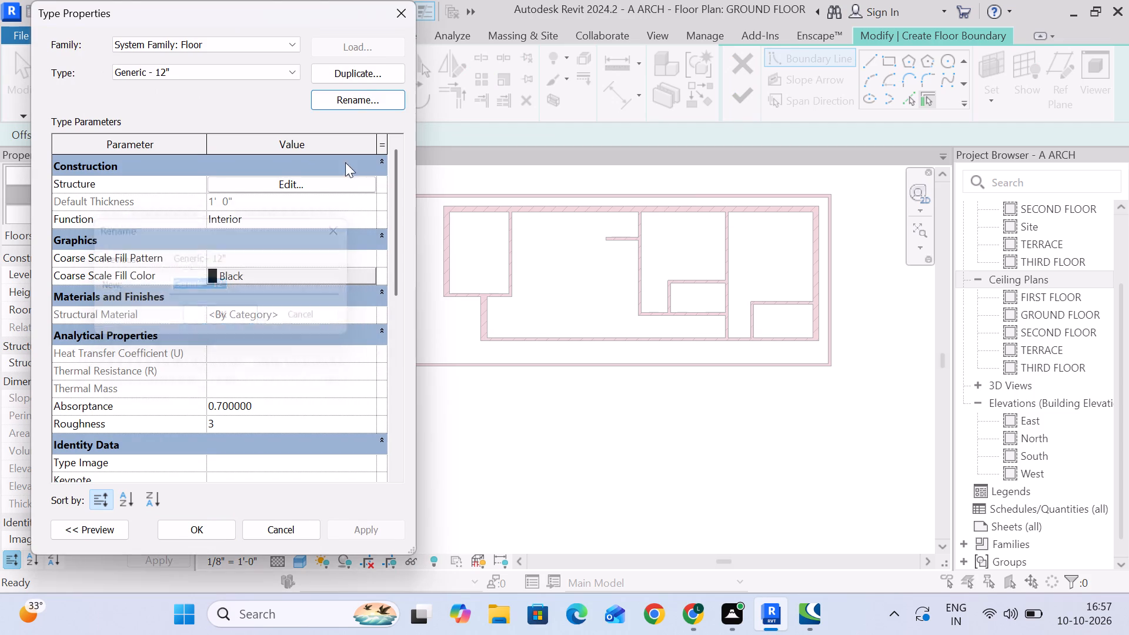
{"action": "left_click", "coordinate": [365, 76]}
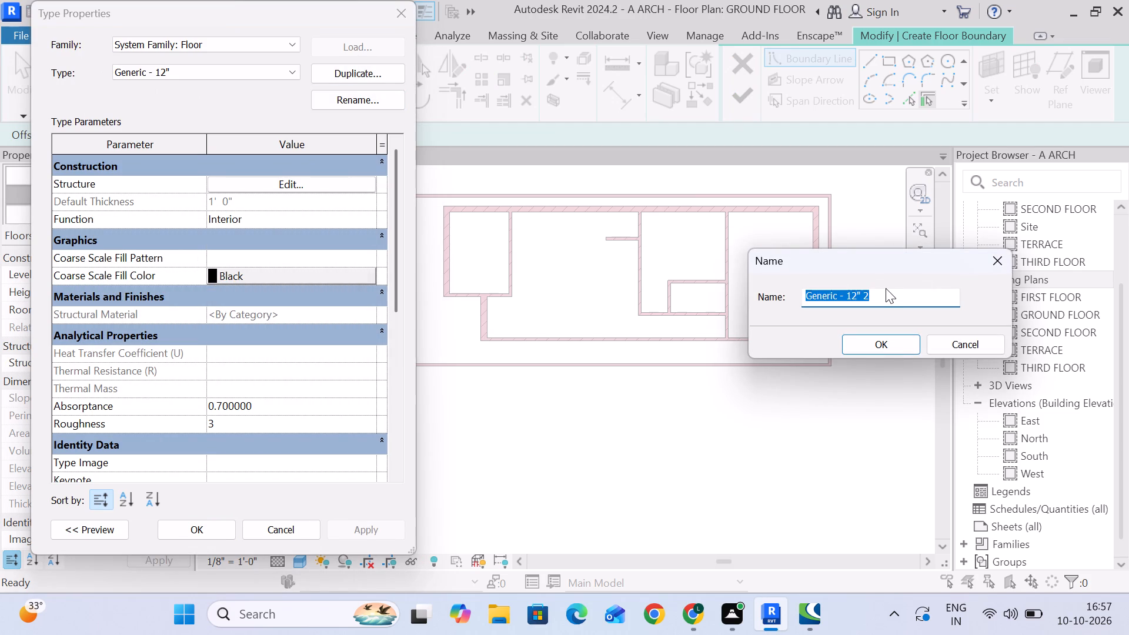
{"action": "type", "text": "garden"}
{"action": "key", "text": "space"}
{"action": "key", "text": "space"}
{"action": "key", "text": "BackSpace"}
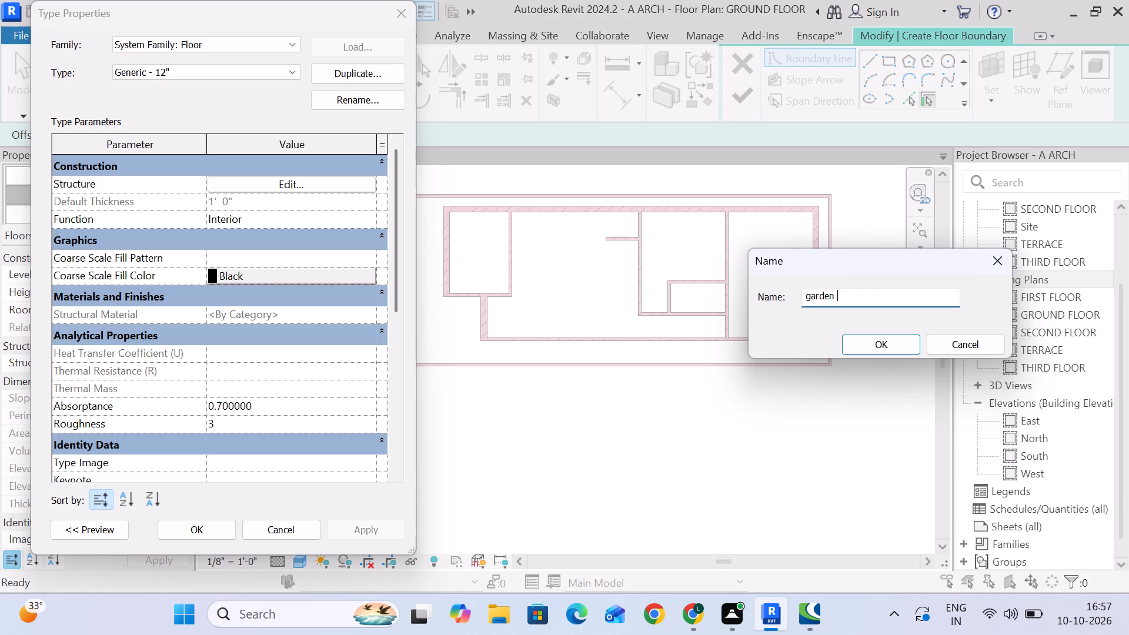
{"action": "key", "text": "BackSpace"}
{"action": "key", "text": "BackSpace"}
{"action": "key", "text": "BackSpace"}
{"action": "key", "text": "BackSpace"}
{"action": "key", "text": "BackSpace"}
{"action": "key", "text": "BackSpace"}
{"action": "key", "text": "BackSpace"}
{"action": "key", "text": "BackSpace"}
{"action": "key", "text": "BackSpace"}
{"action": "key", "text": "BackSpace"}
{"action": "key", "text": "BackSpace"}
{"action": "key", "text": "BackSpace"}
{"action": "key", "text": "BackSpace"}
{"action": "key", "text": "BackSpace"}
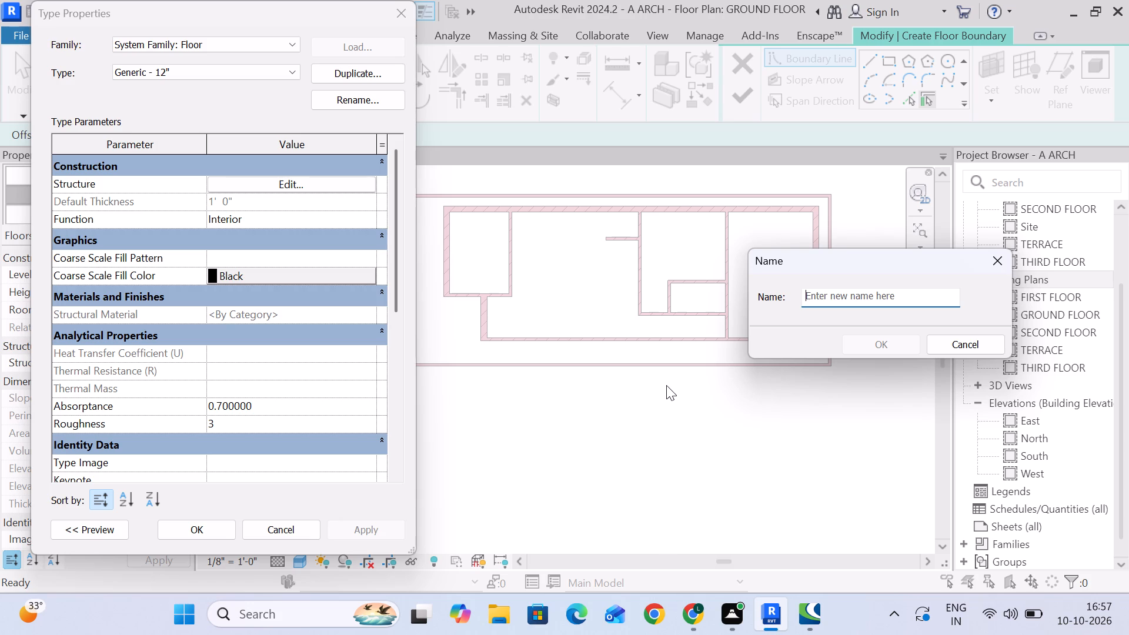
{"action": "key", "text": "g"}
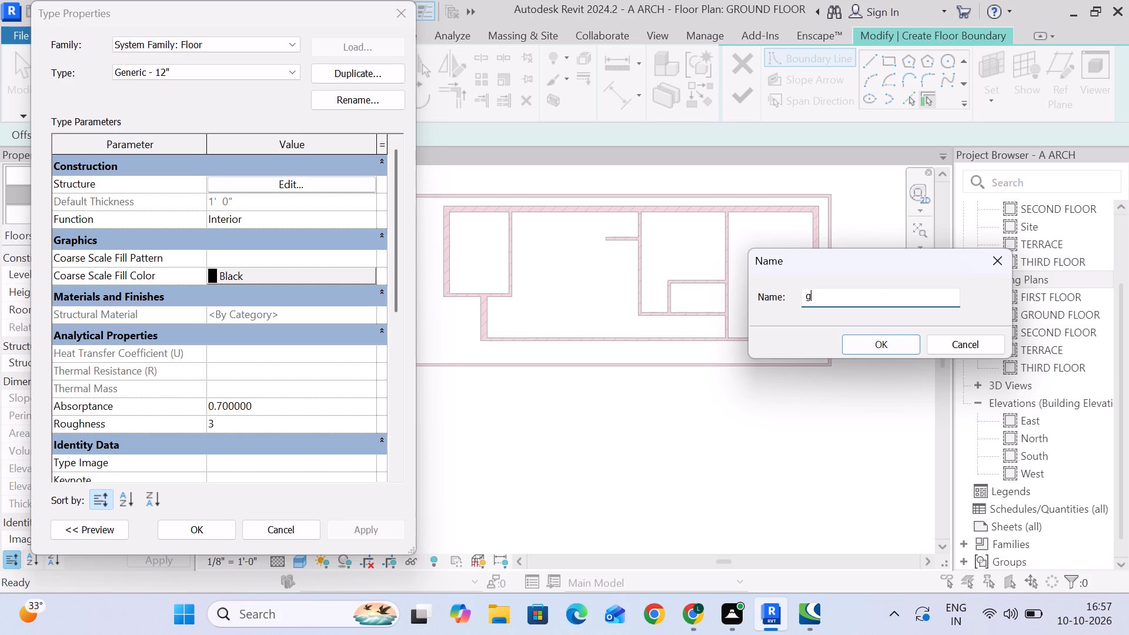
{"action": "type", "text": "arden level"}
{"action": "key", "text": "Return"}
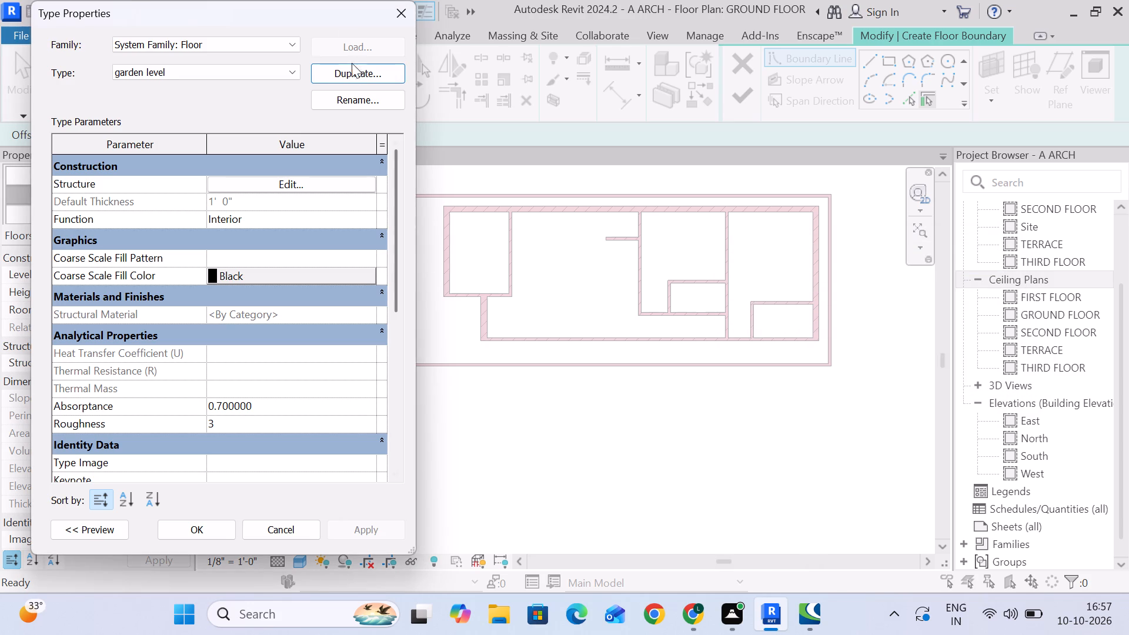
Set the garden level floor type's Structure layer thickness to 6".
{"action": "left_click", "coordinate": [326, 184]}
{"action": "left_click", "coordinate": [253, 225]}
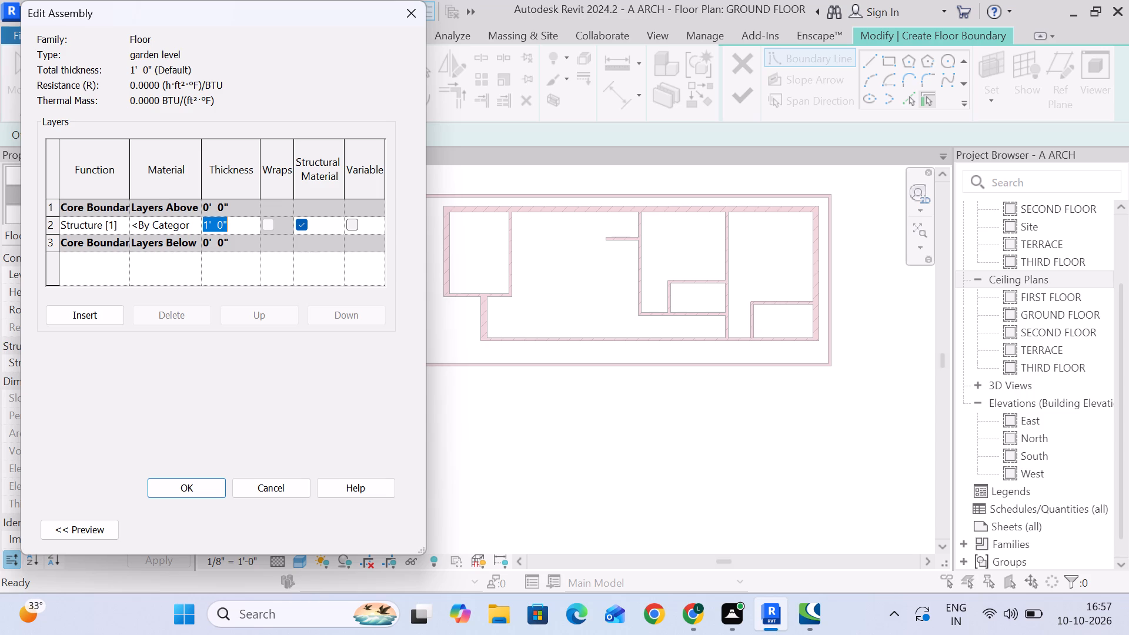
{"action": "key", "text": "6"}
{"action": "key", "text": "shift+quotedbl"}
{"action": "key", "text": "Return"}
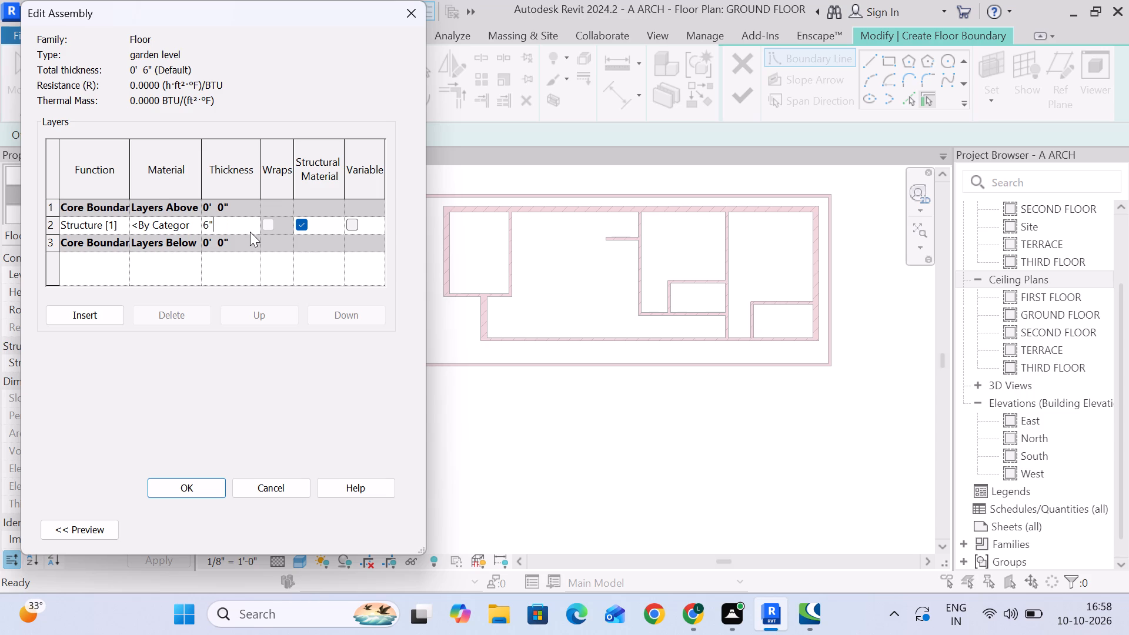
{"action": "left_click", "coordinate": [203, 488]}
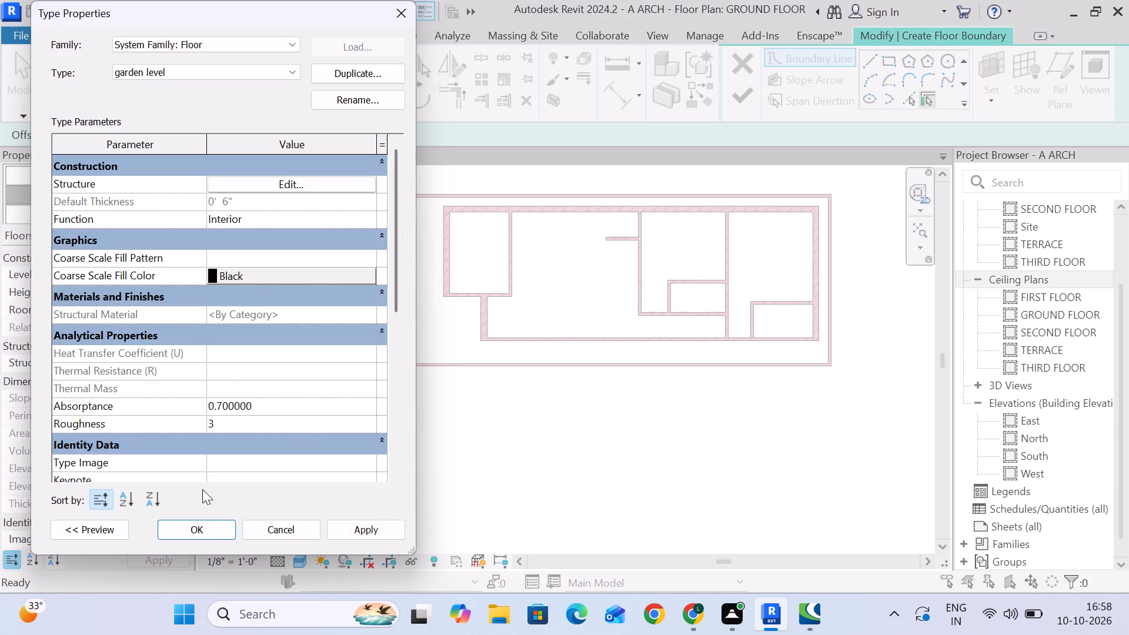
{"action": "left_click", "coordinate": [210, 527]}
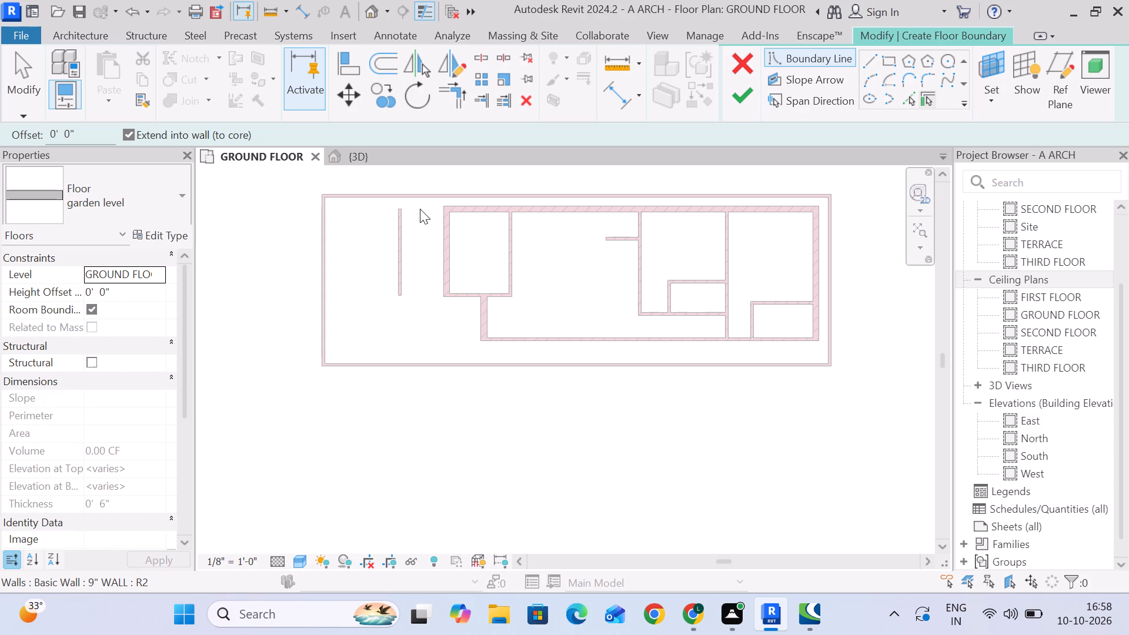
Duplicate the garden level floor type under the name "Ground floor".
{"action": "left_click", "coordinate": [31, 73]}
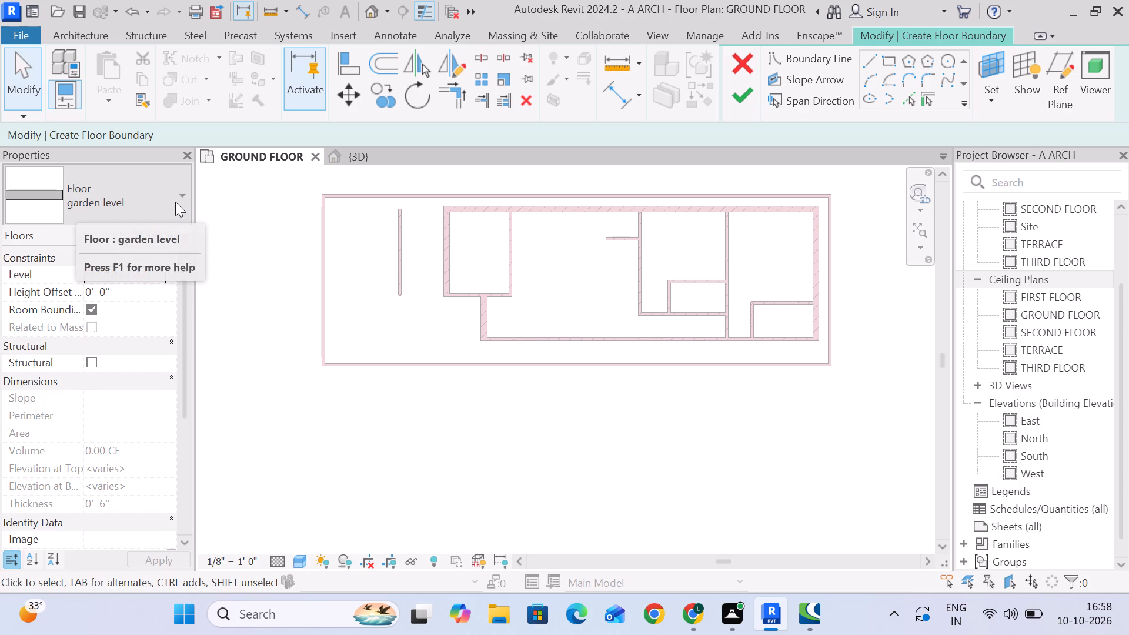
{"action": "left_click", "coordinate": [175, 238]}
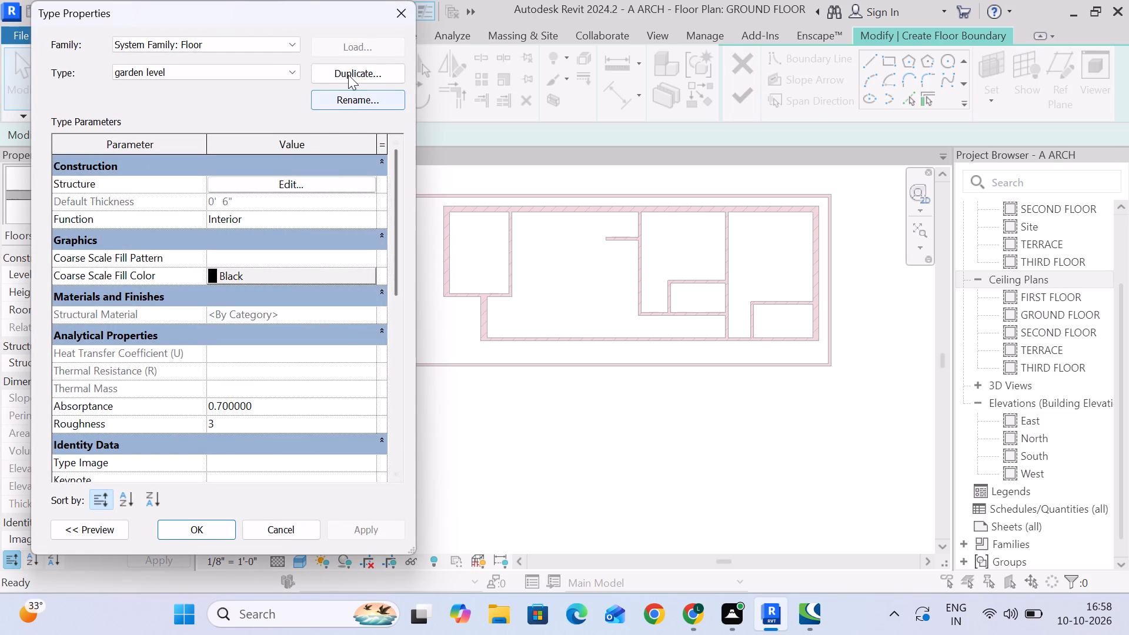
{"action": "left_click", "coordinate": [348, 75]}
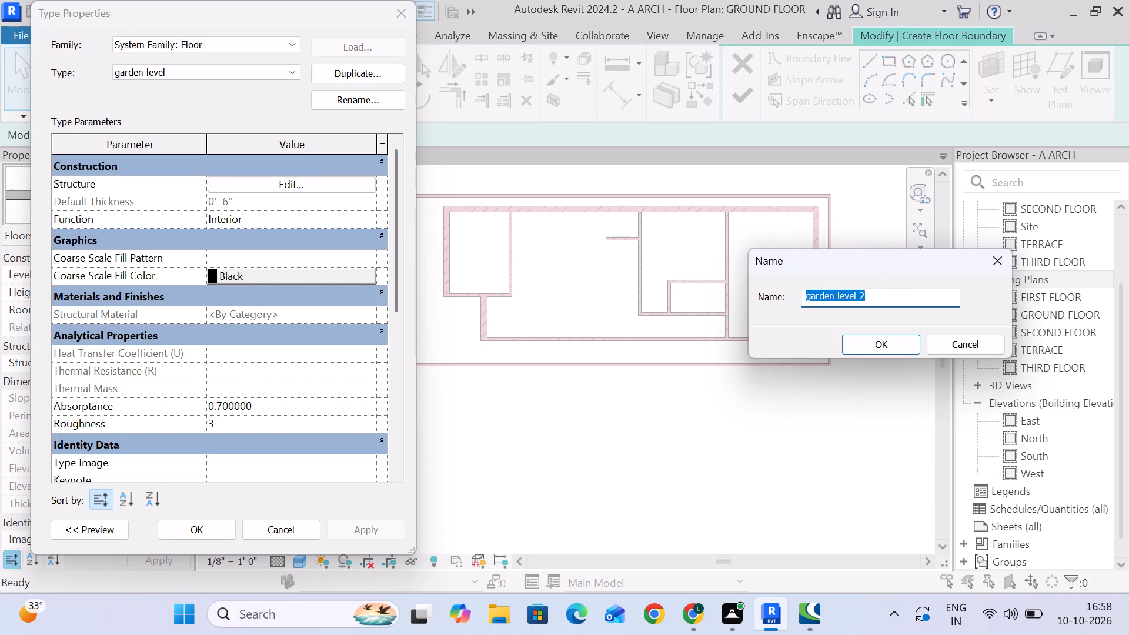
{"action": "type", "text": "floo"}
{"action": "key", "text": "r"}
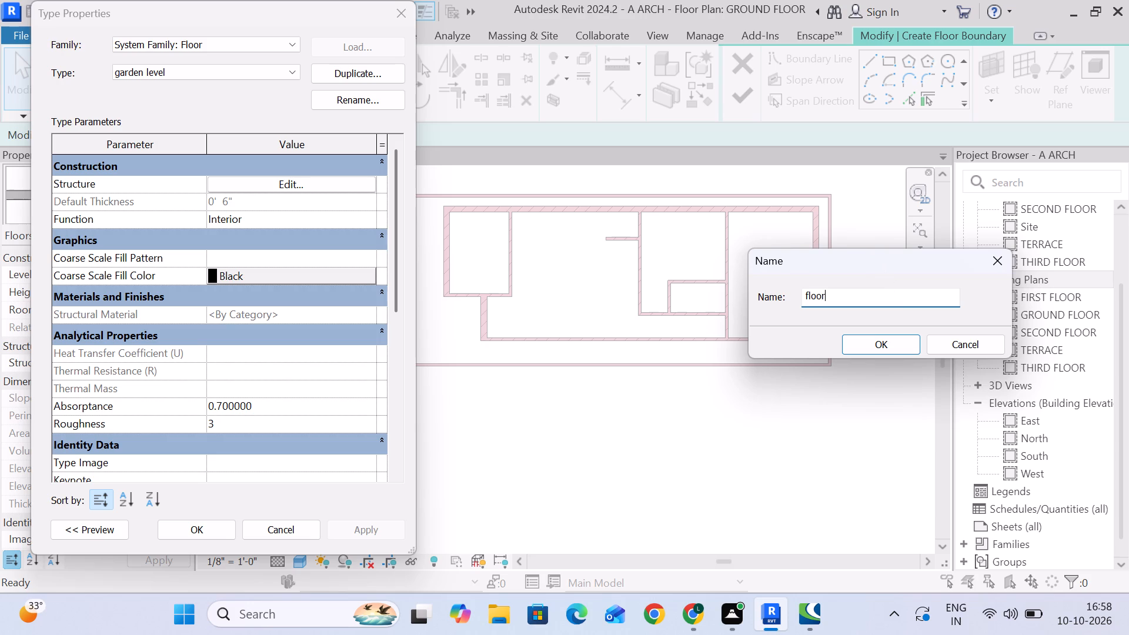
{"action": "key", "text": "BackSpace"}
{"action": "key", "text": "BackSpace"}
{"action": "key", "text": "BackSpace"}
{"action": "key", "text": "BackSpace"}
{"action": "key", "text": "BackSpace"}
{"action": "key", "text": "BackSpace"}
{"action": "key", "text": "BackSpace"}
{"action": "key", "text": "BackSpace"}
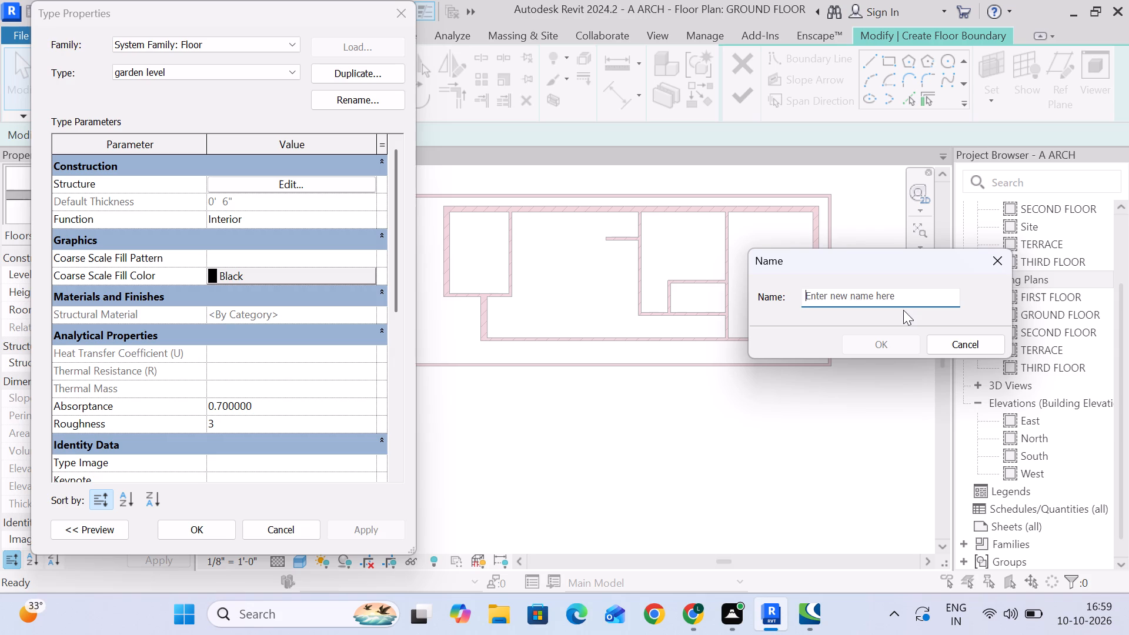
{"action": "type", "text": "ground"}
{"action": "key", "text": "space"}
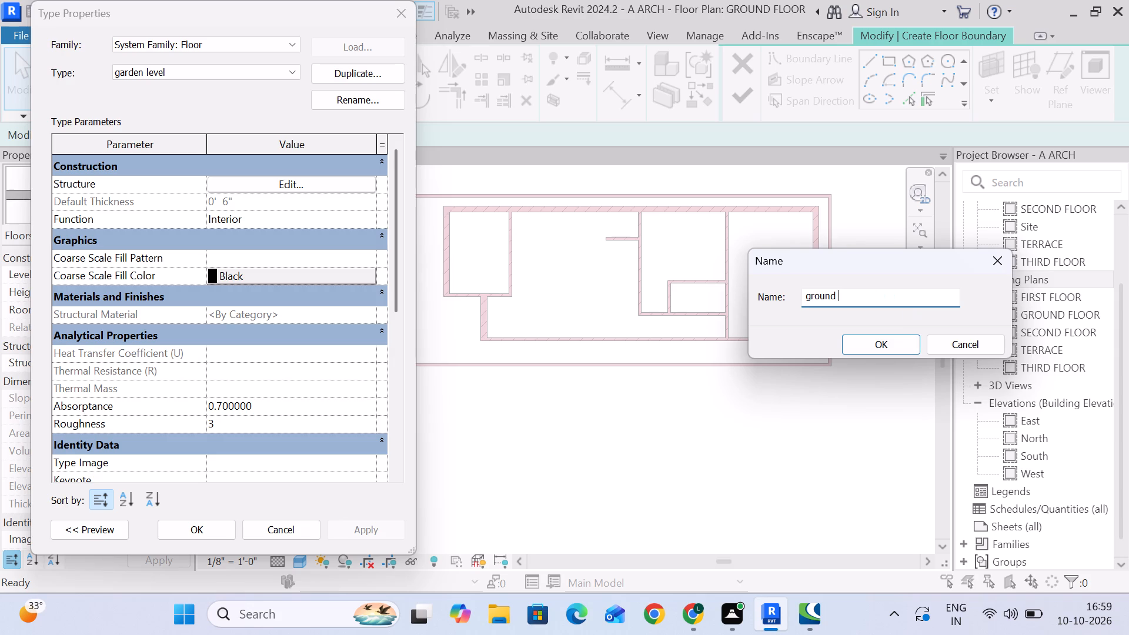
{"action": "key", "text": "BackSpace"}
{"action": "key", "text": "BackSpace"}
{"action": "key", "text": "BackSpace"}
{"action": "key", "text": "BackSpace"}
{"action": "key", "text": "BackSpace"}
{"action": "key", "text": "BackSpace"}
{"action": "key", "text": "BackSpace"}
{"action": "key", "text": "BackSpace"}
{"action": "key", "text": "BackSpace"}
{"action": "key", "text": "BackSpace"}
{"action": "key", "text": "BackSpace"}
{"action": "key", "text": "BackSpace"}
{"action": "key", "text": "BackSpace"}
{"action": "key", "text": "BackSpace"}
{"action": "key", "text": "BackSpace"}
{"action": "key", "text": "BackSpace"}
{"action": "key", "text": "BackSpace"}
{"action": "key", "text": "BackSpace"}
{"action": "key", "text": "BackSpace"}
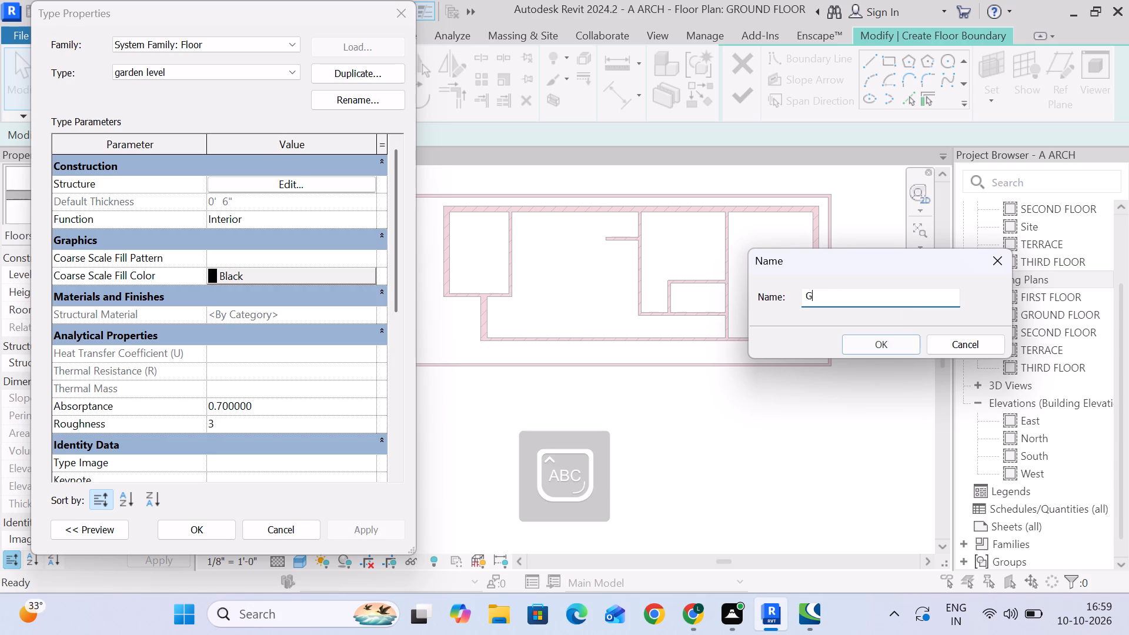
{"action": "key", "text": "r"}
{"action": "type", "text": "ound"}
{"action": "key", "text": "space"}
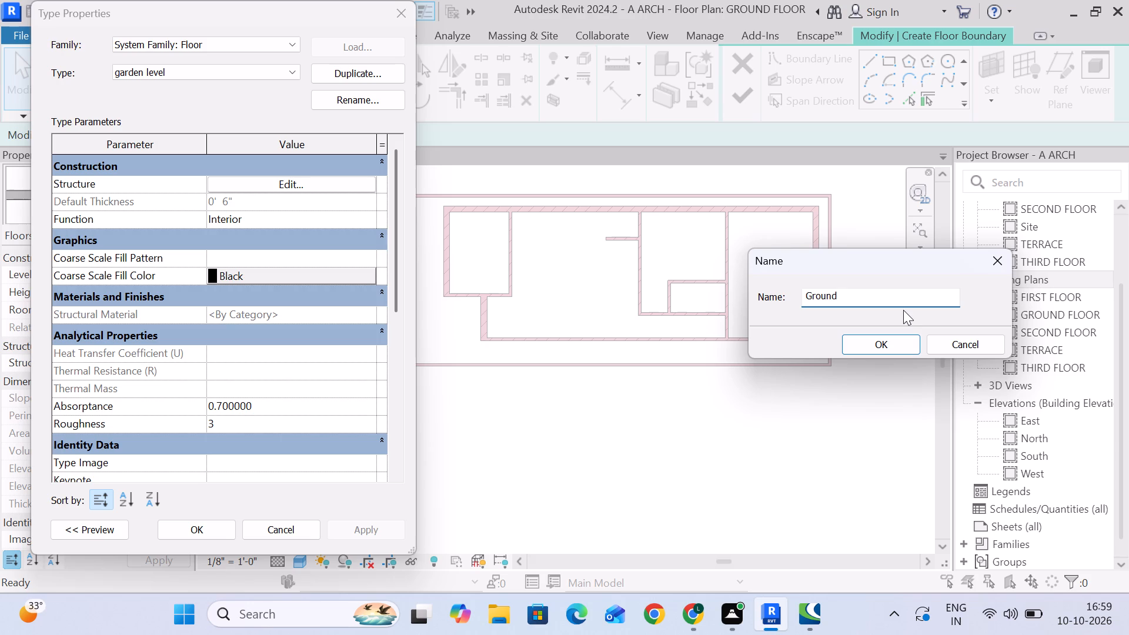
{"action": "type", "text": "floor"}
{"action": "key", "text": "Return"}
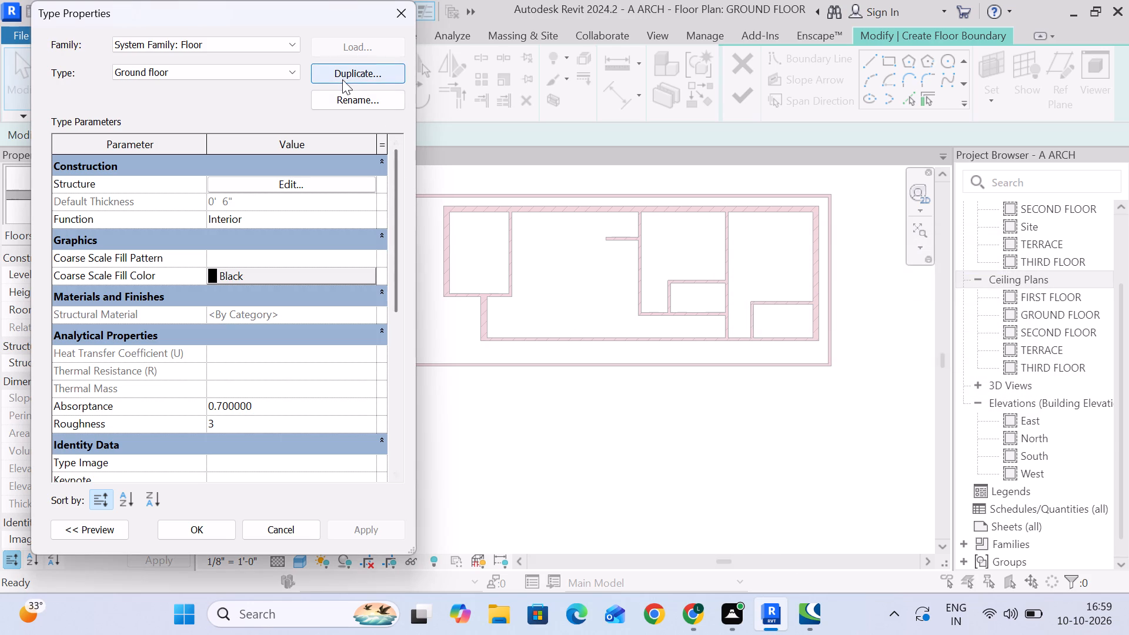
Set the Ground floor type's Structure layer thickness to 2' 0" and apply the type changes.
{"action": "left_click", "coordinate": [318, 181]}
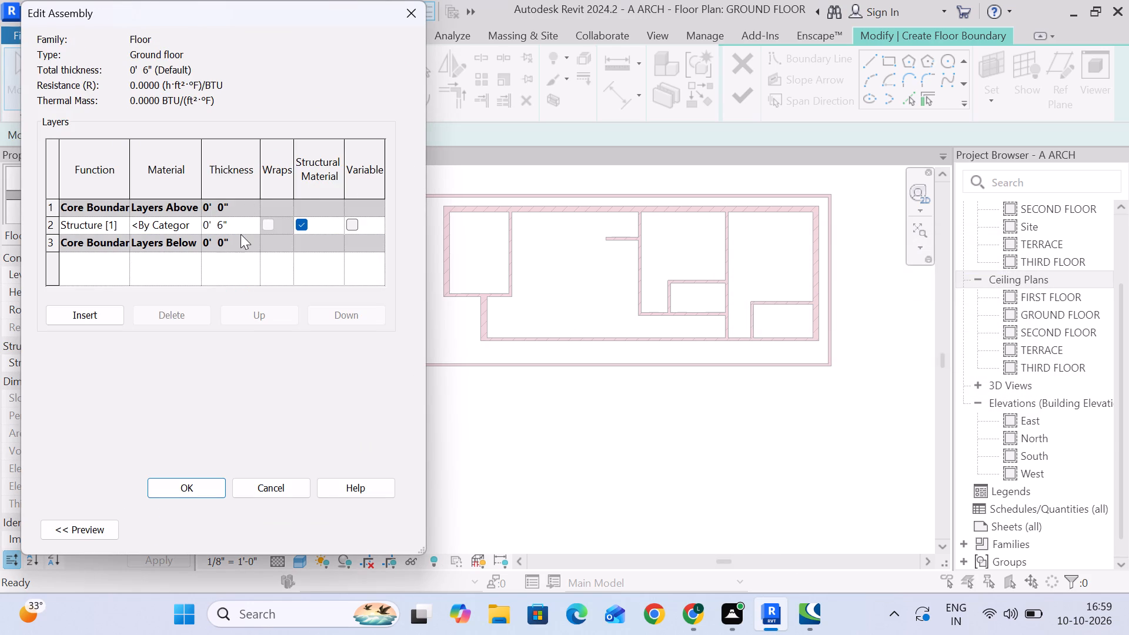
{"action": "left_click", "coordinate": [241, 224]}
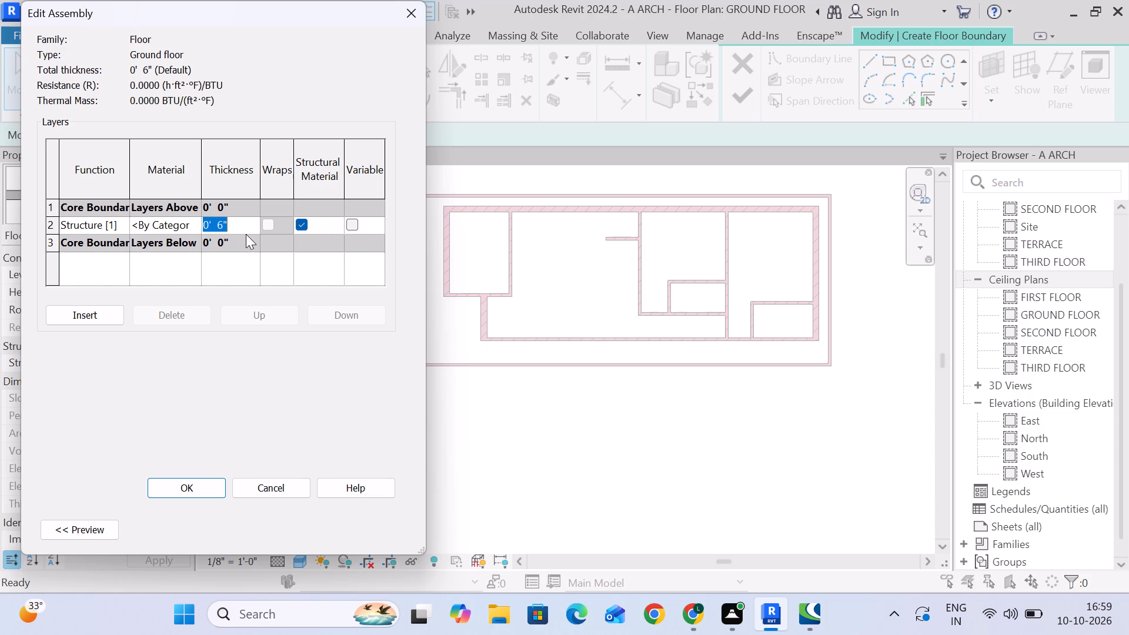
{"action": "key", "text": "2"}
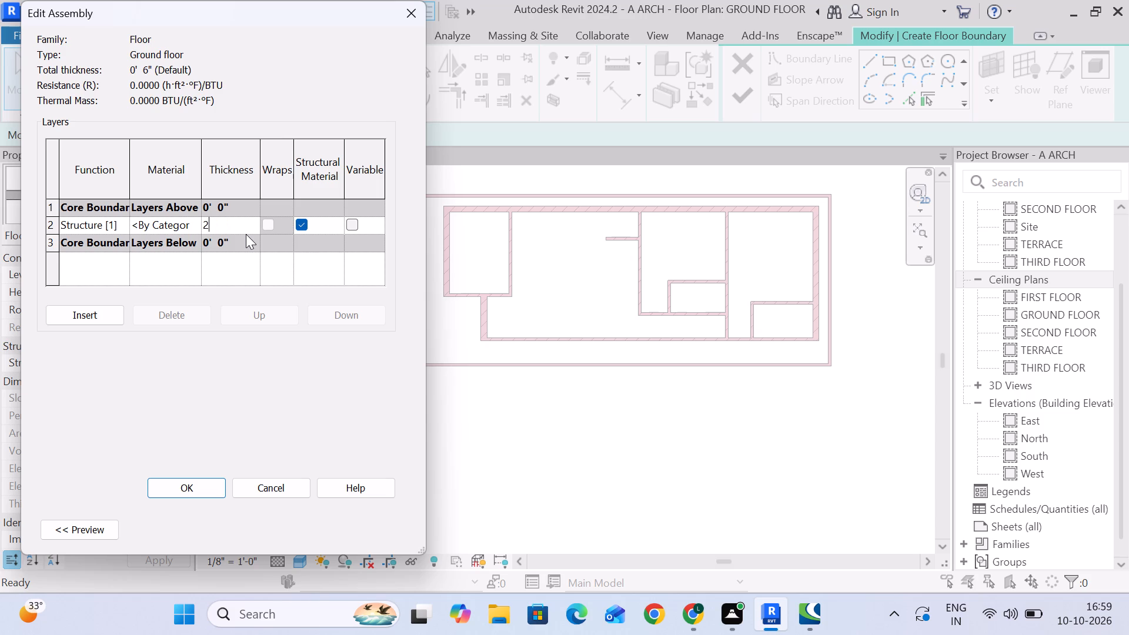
{"action": "key", "text": "Return"}
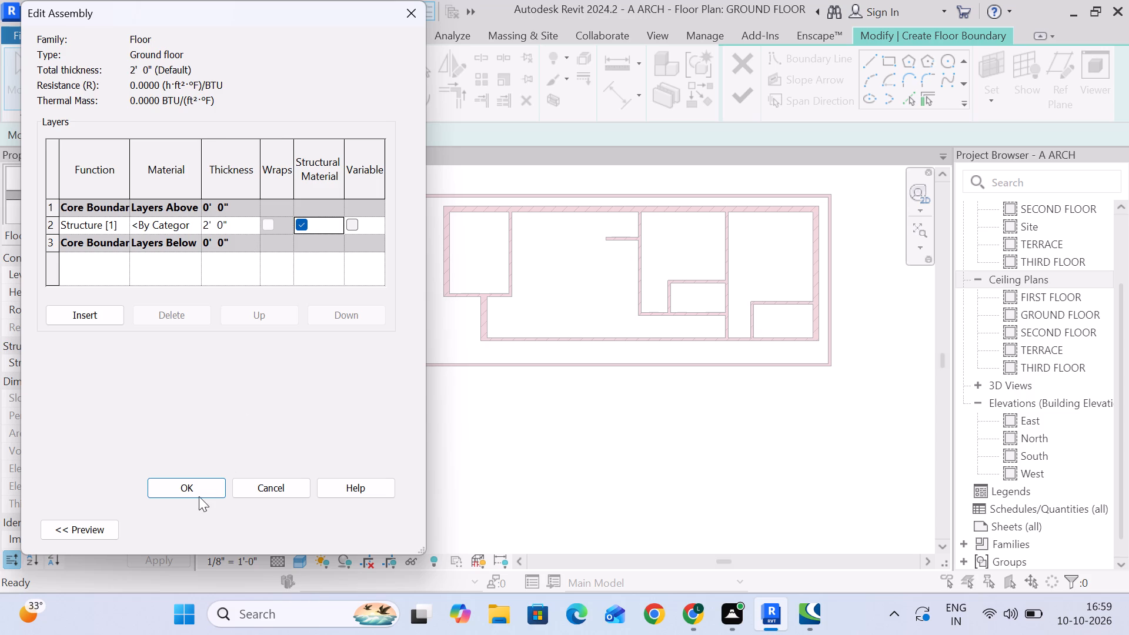
{"action": "left_click", "coordinate": [192, 486]}
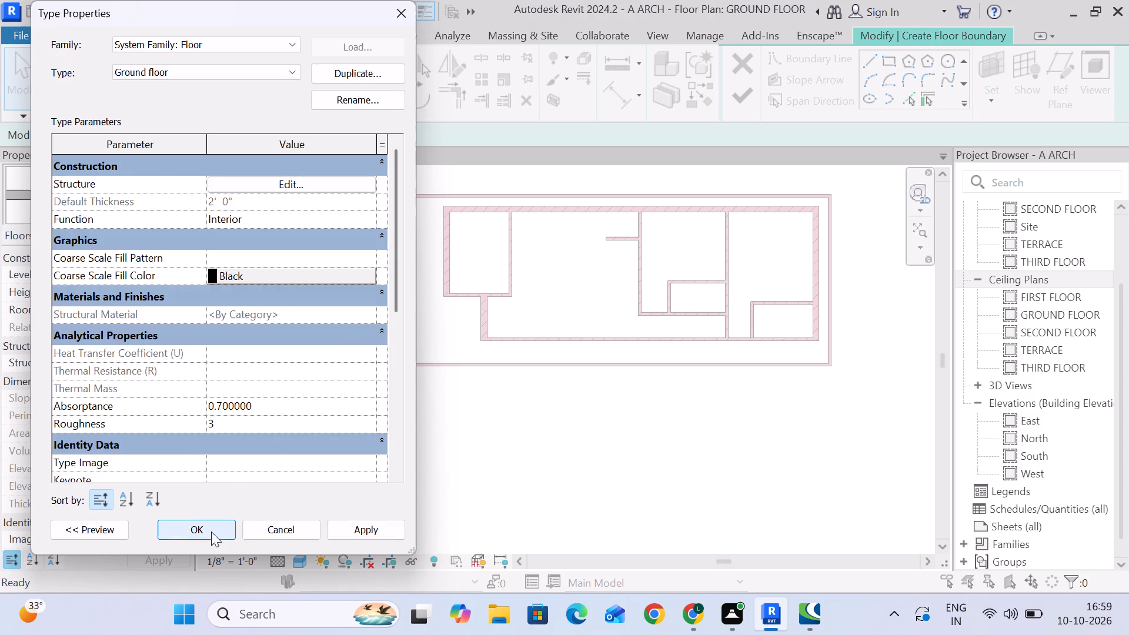
{"action": "left_click", "coordinate": [388, 529]}
{"action": "left_click", "coordinate": [207, 525]}
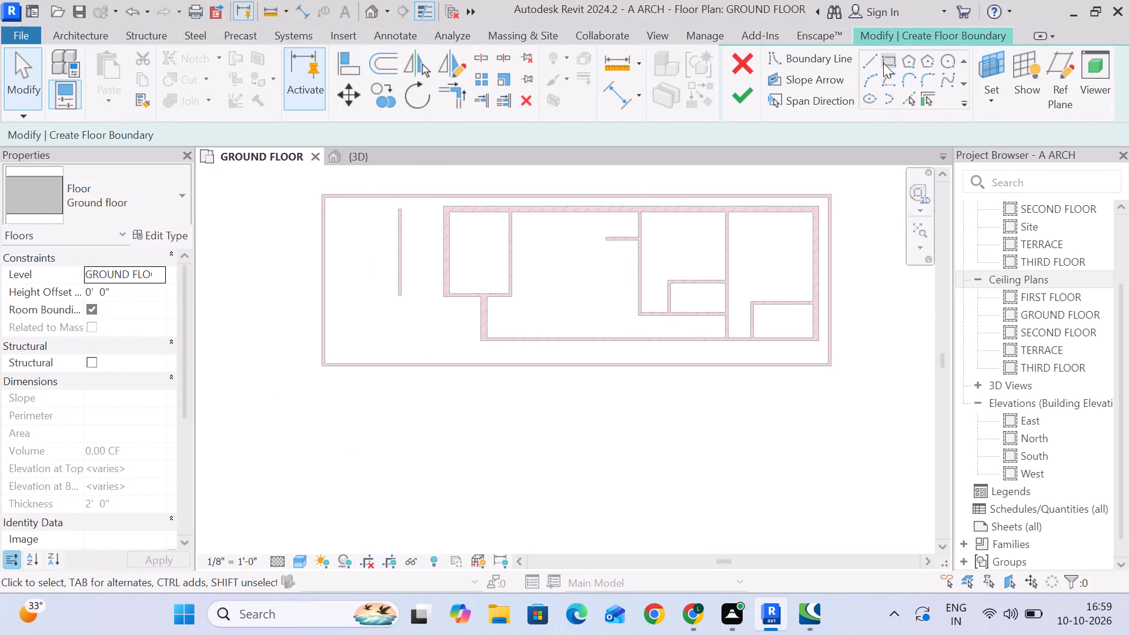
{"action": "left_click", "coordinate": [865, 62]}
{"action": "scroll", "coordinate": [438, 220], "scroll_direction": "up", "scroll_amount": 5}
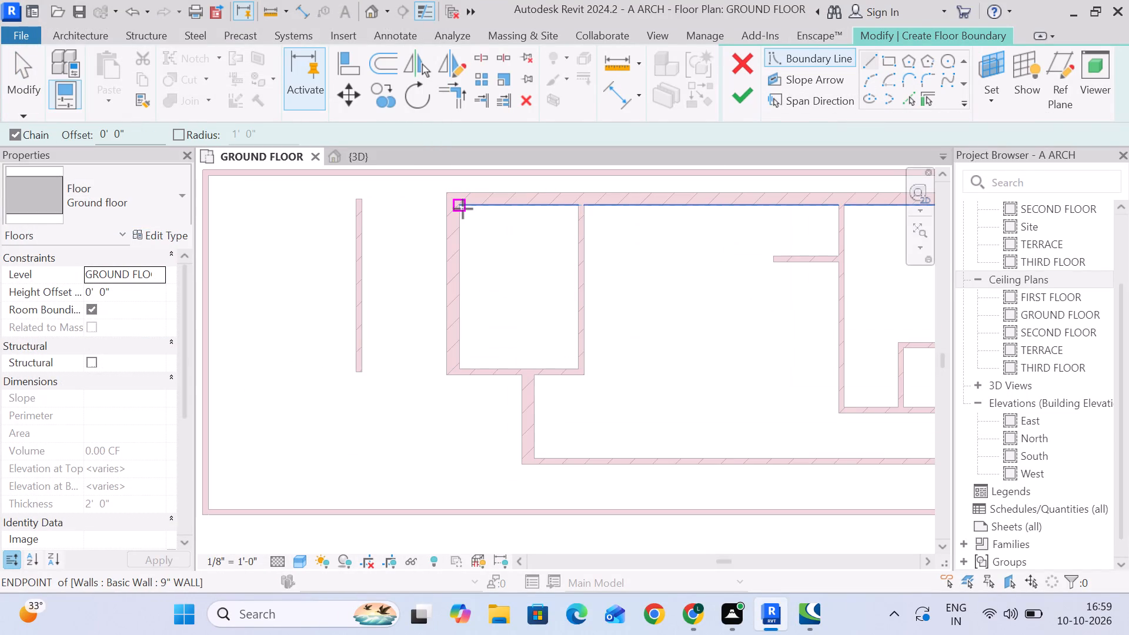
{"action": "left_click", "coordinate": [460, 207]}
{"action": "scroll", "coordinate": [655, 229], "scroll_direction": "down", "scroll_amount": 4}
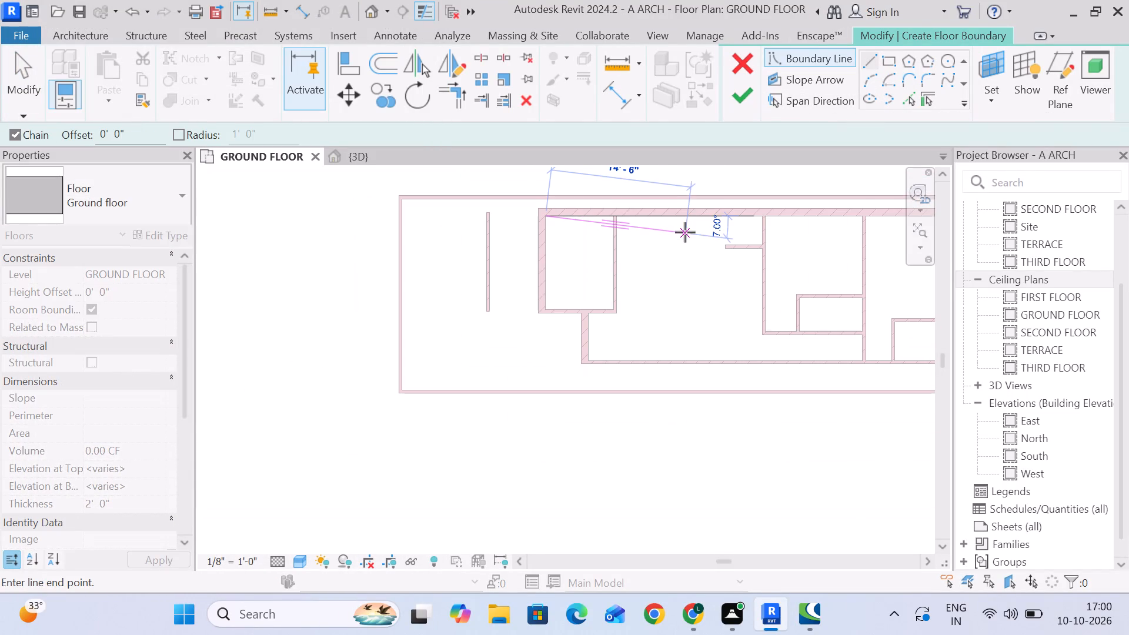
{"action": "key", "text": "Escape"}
Sketch a rectangular floor boundary from the 9" enclosure's outer northwest corner to its outer southeast corner.
{"action": "scroll", "coordinate": [547, 211], "scroll_direction": "up", "scroll_amount": 4}
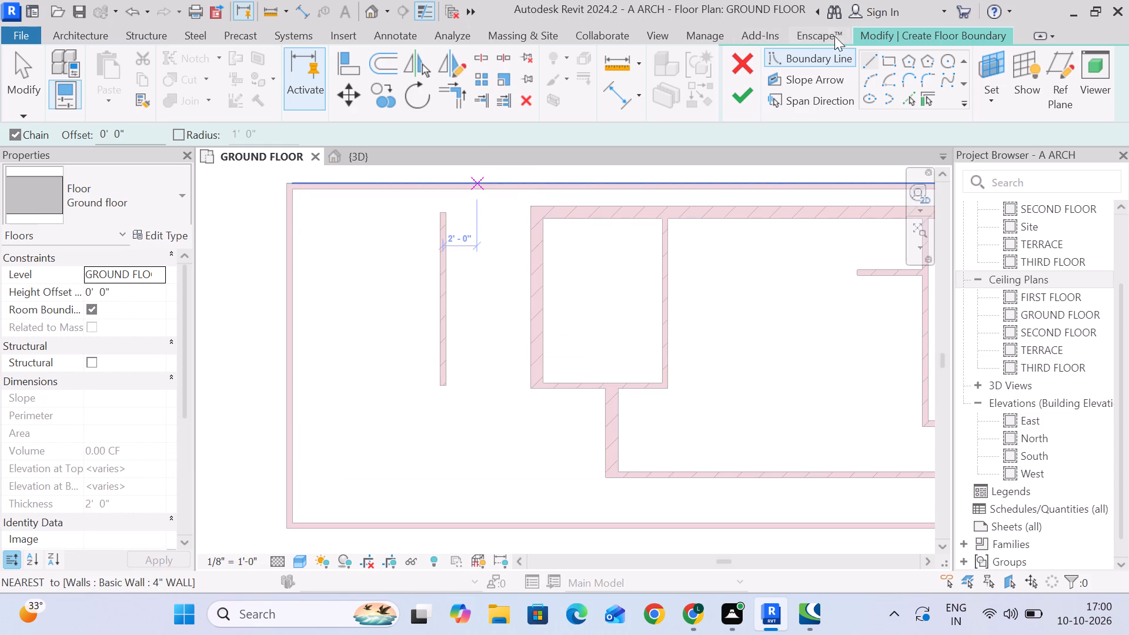
{"action": "left_click", "coordinate": [886, 58]}
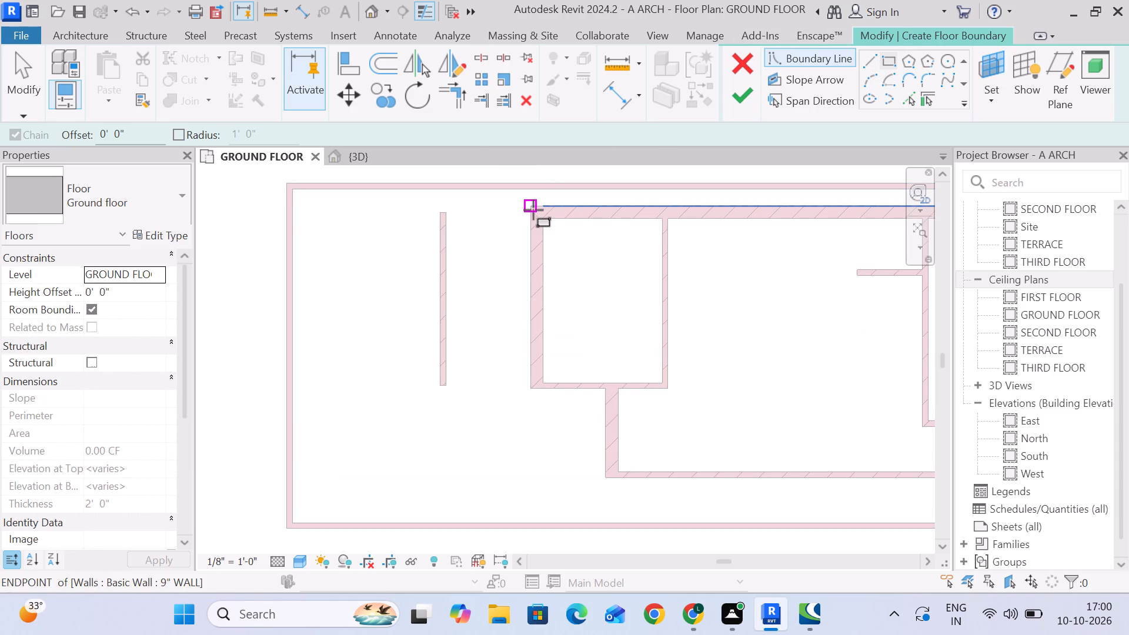
{"action": "left_click", "coordinate": [530, 208]}
{"action": "scroll", "coordinate": [704, 266], "scroll_direction": "down", "scroll_amount": 5}
{"action": "middle_click_drag", "start_coordinate": [760, 287], "coordinate": [536, 269]}
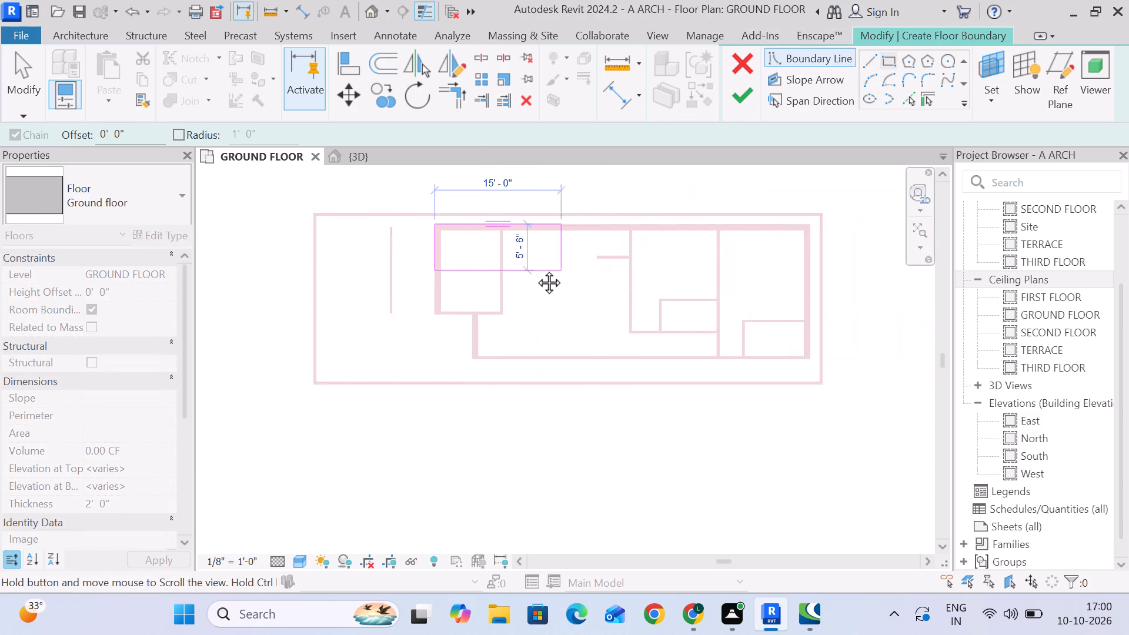
{"action": "middle_click_drag", "start_coordinate": [536, 269], "coordinate": [529, 269]}
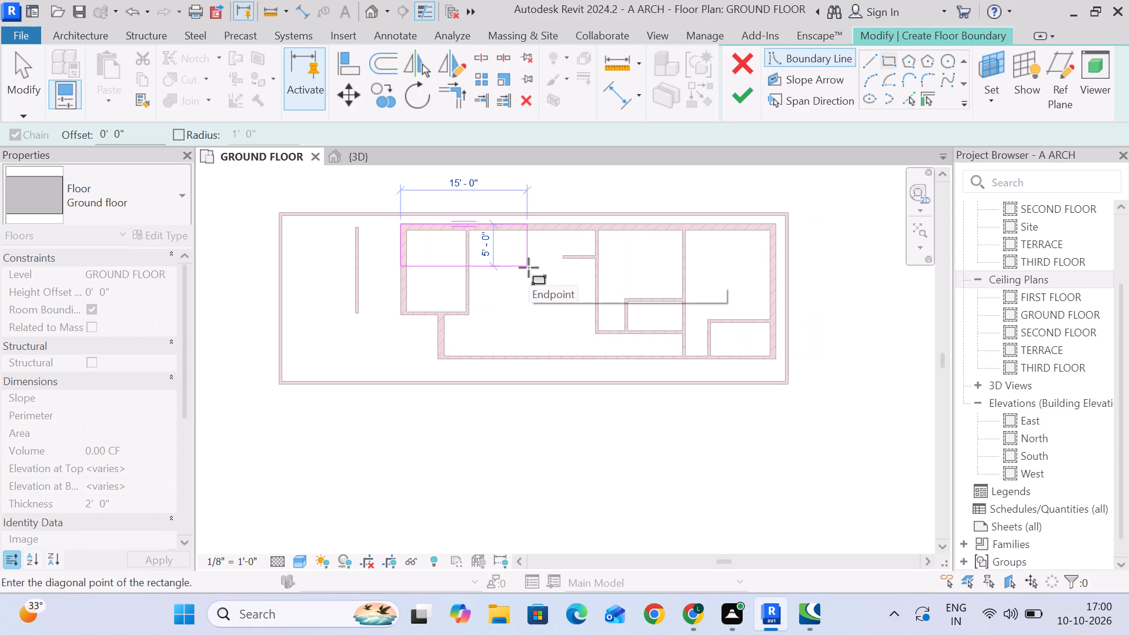
{"action": "scroll", "coordinate": [797, 369], "scroll_direction": "up", "scroll_amount": 5}
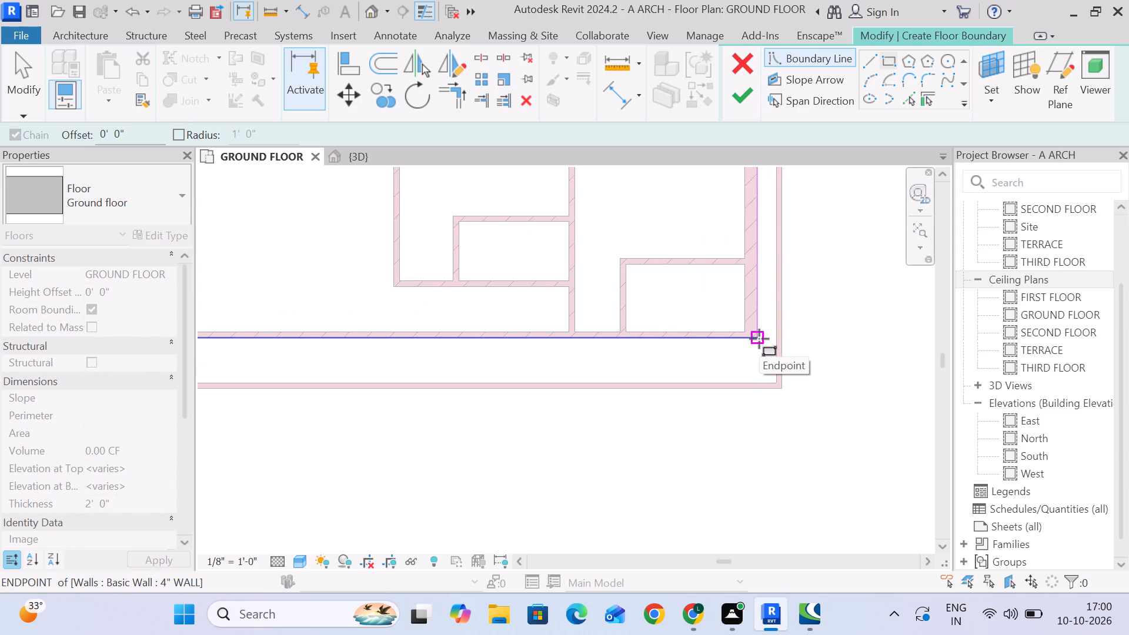
{"action": "left_click", "coordinate": [759, 339]}
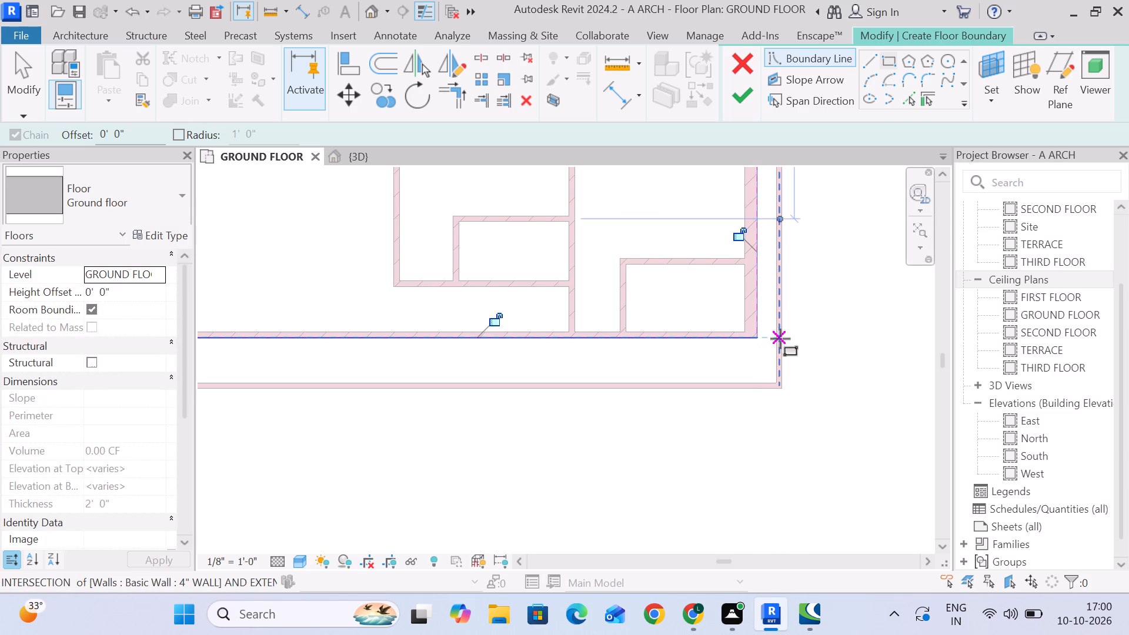
{"action": "key", "text": "Escape"}
{"action": "scroll", "coordinate": [616, 359], "scroll_direction": "down", "scroll_amount": 3}
{"action": "middle_click_drag", "start_coordinate": [668, 360], "coordinate": [871, 365]}
{"action": "key", "text": "Escape"}
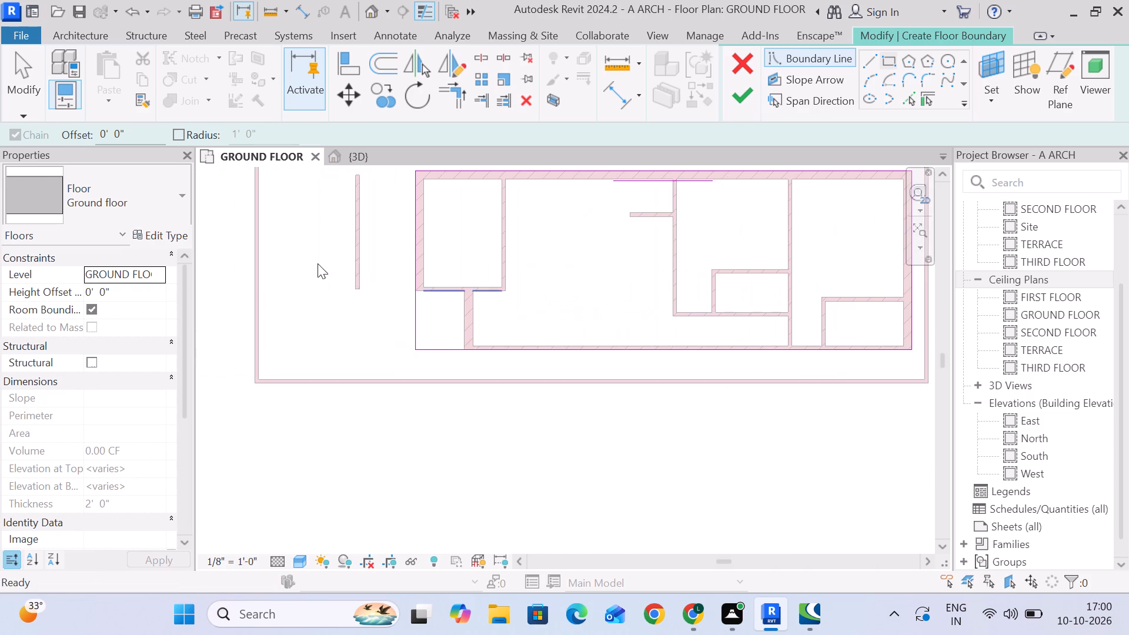
Align the floor boundary's west edge to the west face of the freestanding 4" wall and finish the floor.
{"action": "left_click", "coordinate": [414, 306]}
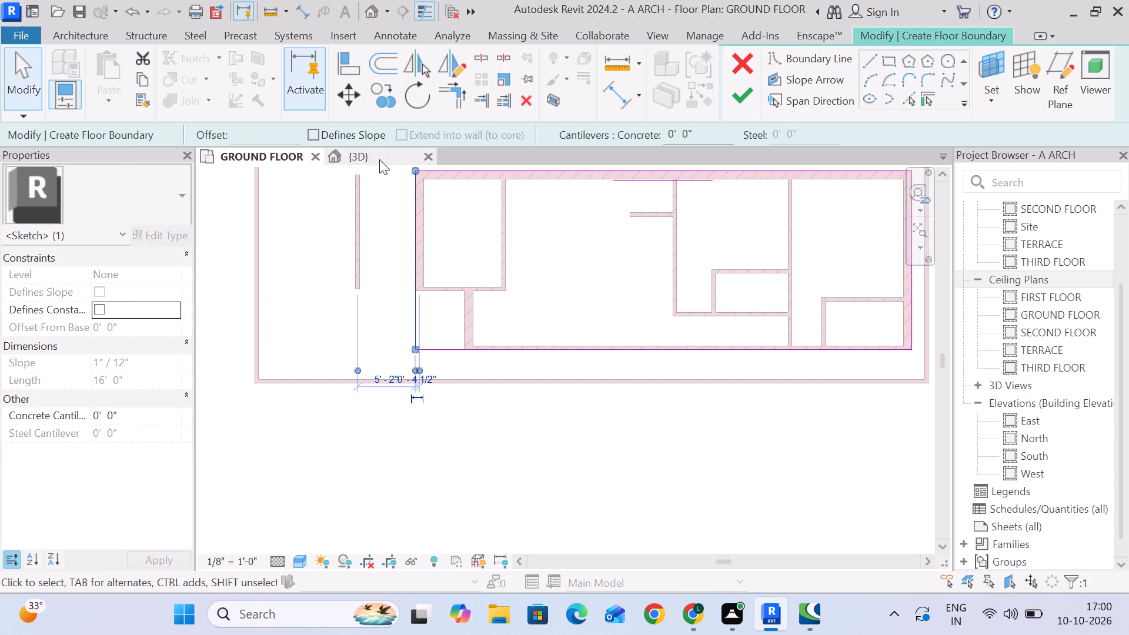
{"action": "left_click", "coordinate": [360, 58]}
{"action": "left_click", "coordinate": [352, 71]}
{"action": "scroll", "coordinate": [352, 216], "scroll_direction": "up", "scroll_amount": 5}
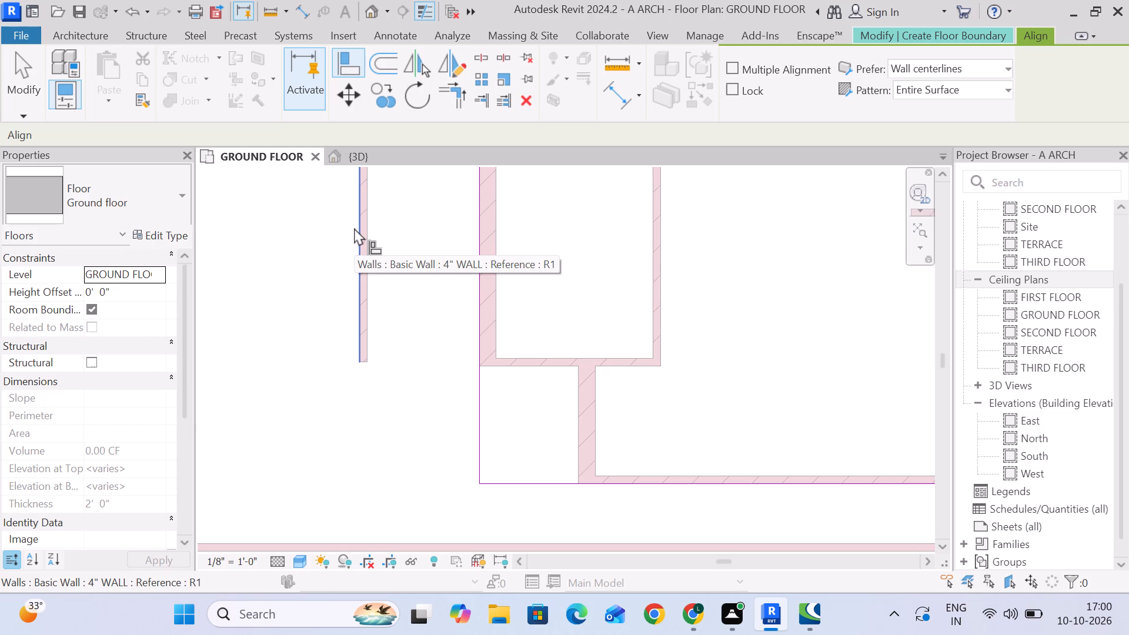
{"action": "left_click", "coordinate": [354, 228]}
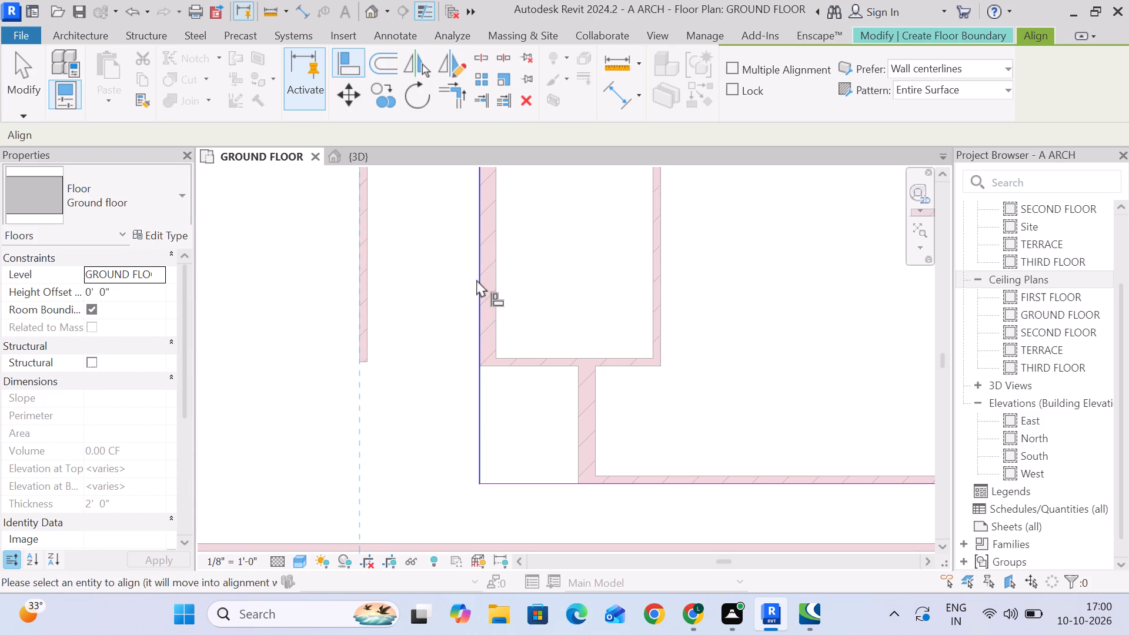
{"action": "left_click", "coordinate": [476, 279]}
{"action": "scroll", "coordinate": [439, 436], "scroll_direction": "down", "scroll_amount": 2}
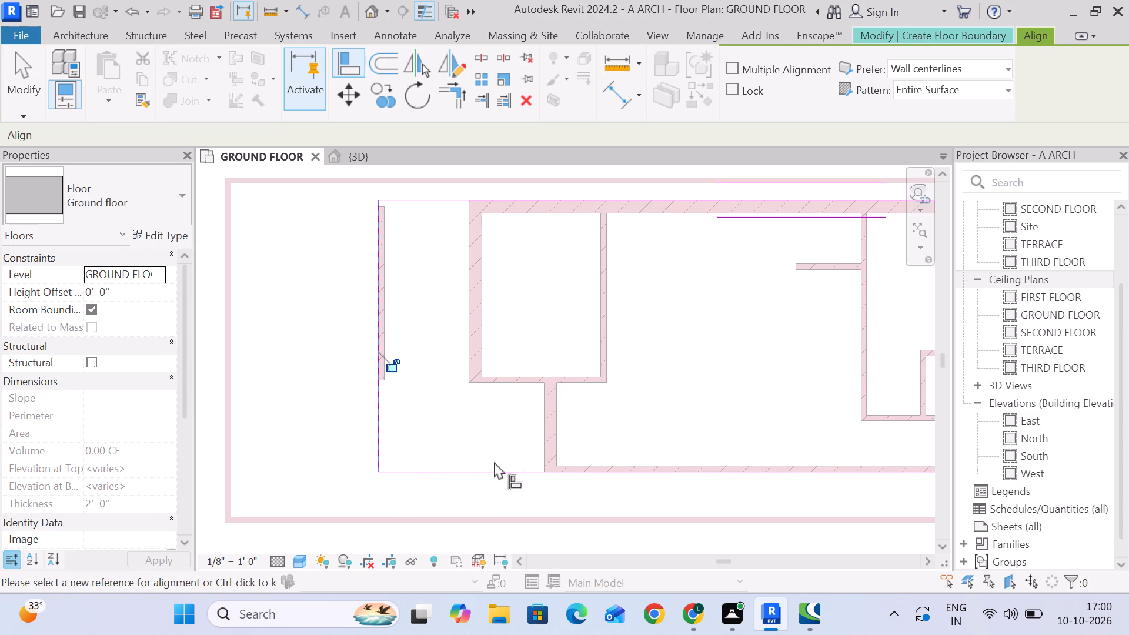
{"action": "left_click", "coordinate": [23, 89]}
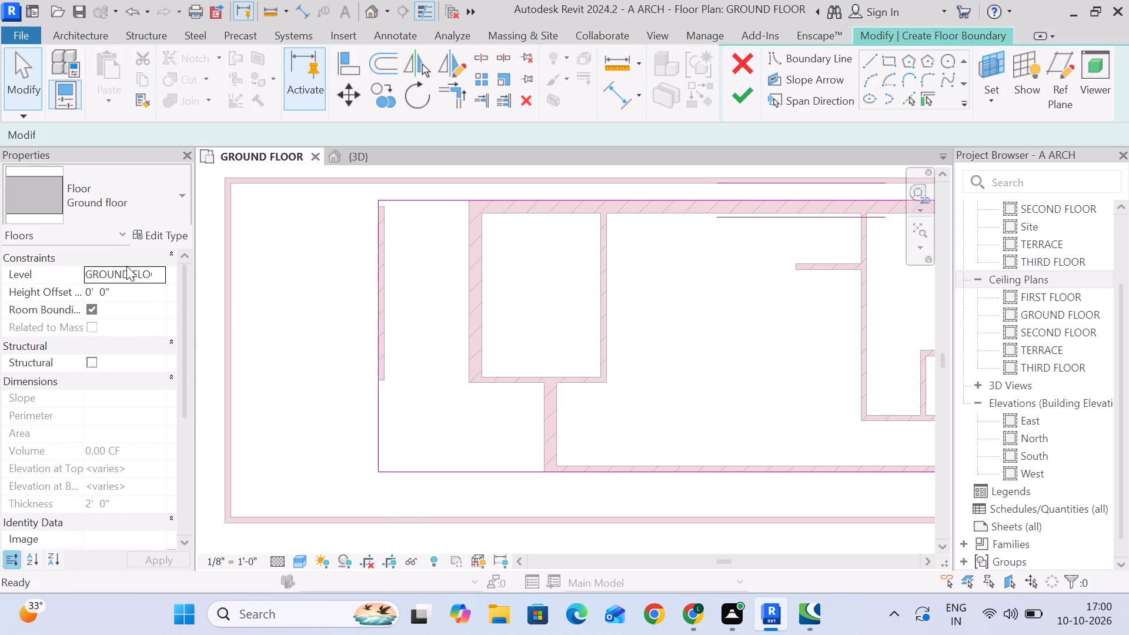
{"action": "left_click", "coordinate": [749, 83]}
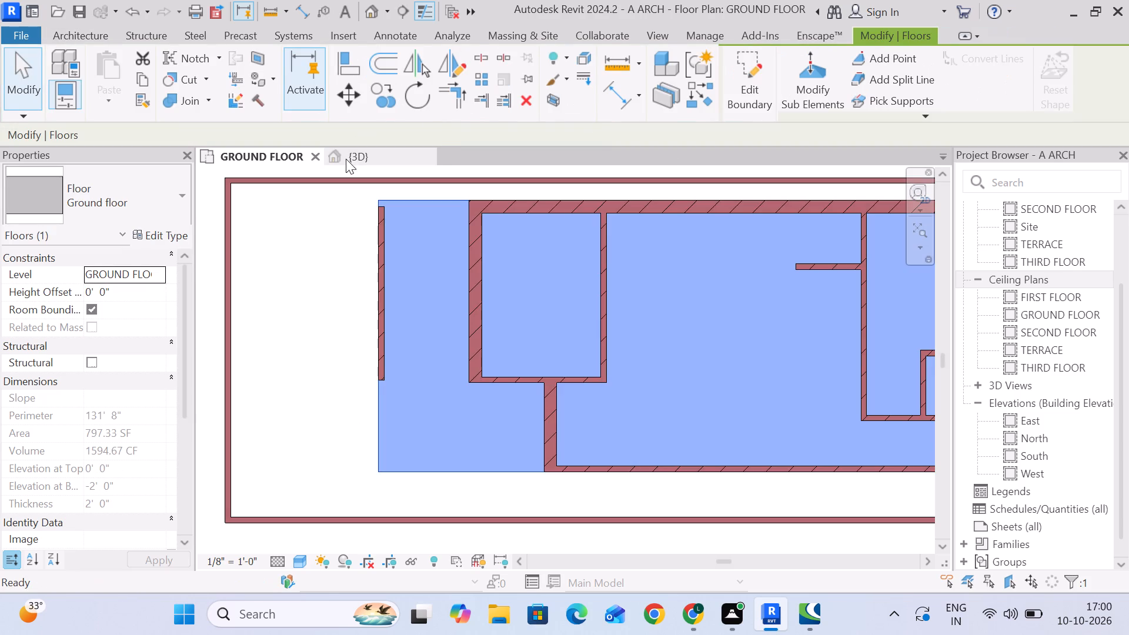
Examine the new ground floor slab in the 3D view, especially its western end by the freestanding wall.
{"action": "left_click", "coordinate": [346, 159]}
{"action": "scroll", "coordinate": [365, 419], "scroll_direction": "down", "scroll_amount": 3}
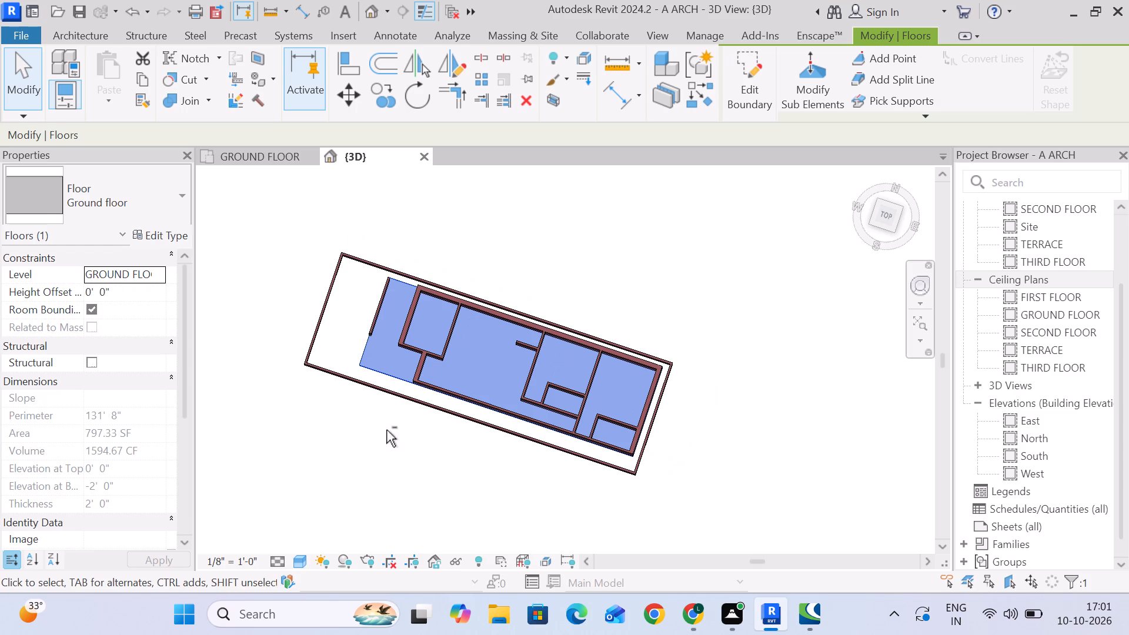
{"action": "middle_click_drag", "start_coordinate": [382, 463], "coordinate": [456, 332], "text": "shift"}
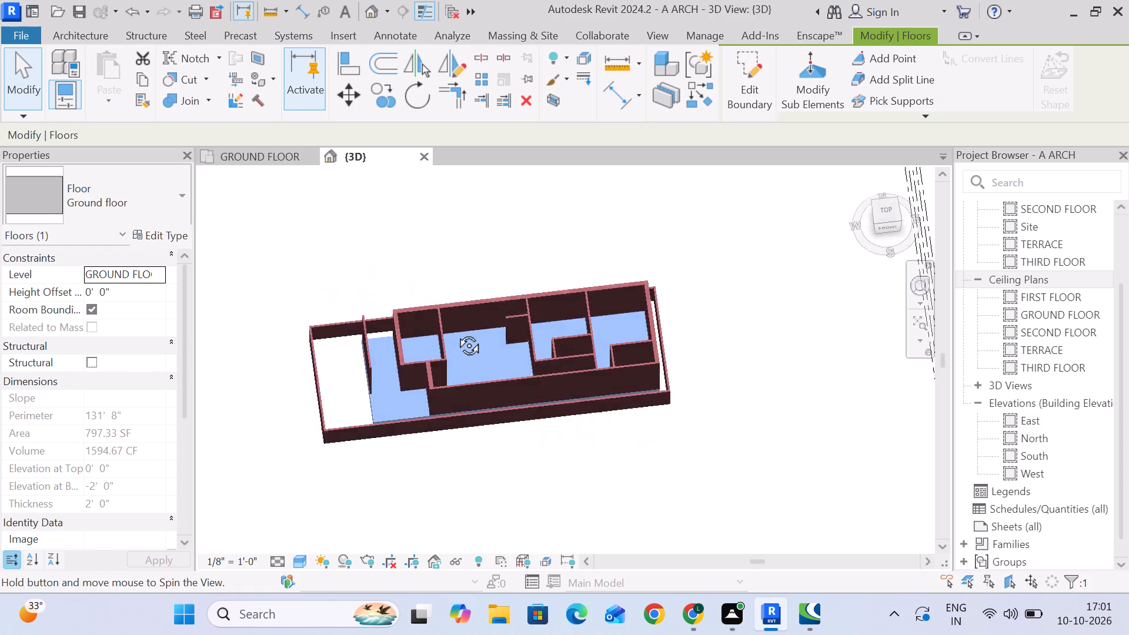
{"action": "middle_click_drag", "start_coordinate": [456, 332], "coordinate": [553, 290], "text": "shift"}
{"action": "scroll", "coordinate": [460, 525], "scroll_direction": "up", "scroll_amount": 4}
{"action": "middle_click_drag", "start_coordinate": [580, 412], "coordinate": [573, 403]}
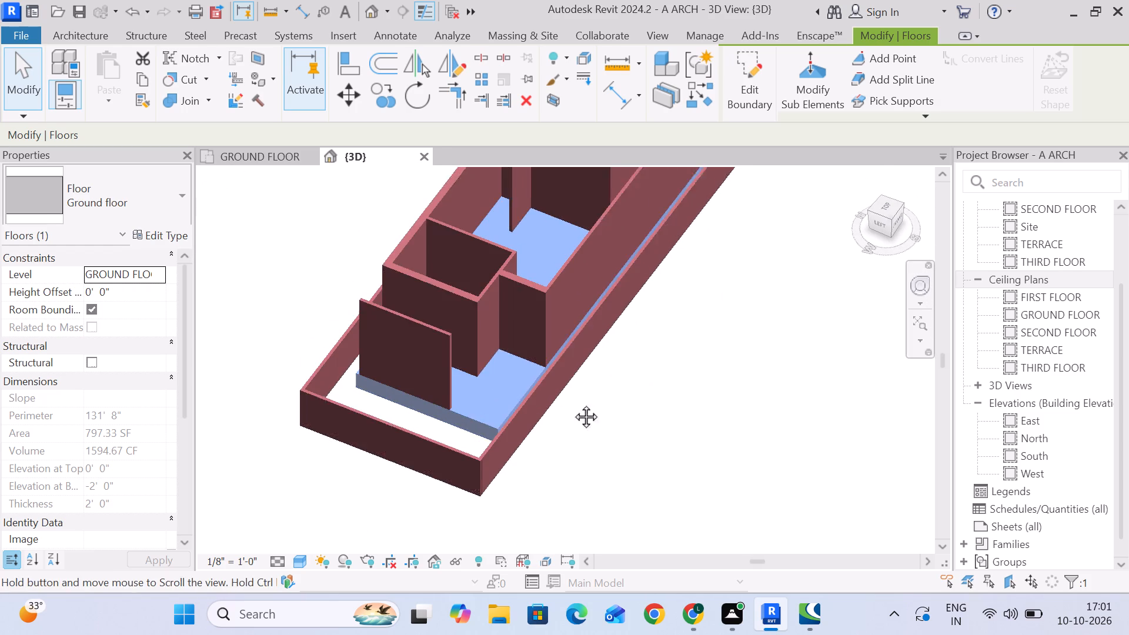
{"action": "middle_click_drag", "start_coordinate": [573, 403], "coordinate": [559, 389]}
{"action": "middle_click_drag", "start_coordinate": [572, 431], "coordinate": [588, 409], "text": "shift"}
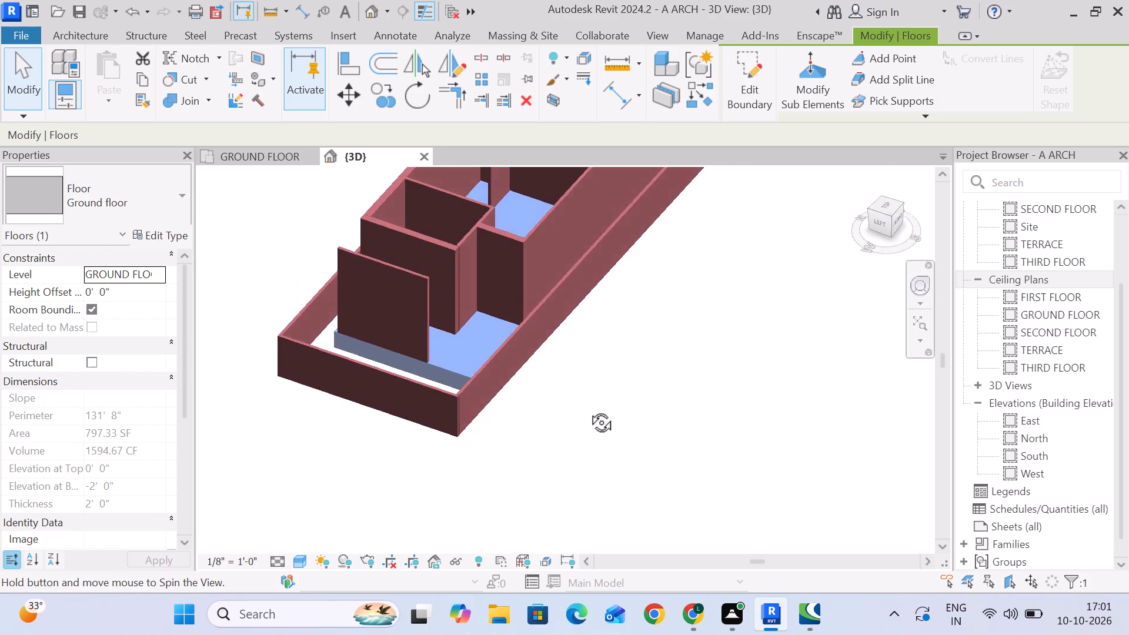
Examine the ground floor slab's thickness and its position relative to the outer boundary walls in the 3D view.
{"action": "middle_click_drag", "start_coordinate": [588, 409], "coordinate": [607, 413], "text": "shift"}
{"action": "scroll", "coordinate": [516, 355], "scroll_direction": "up", "scroll_amount": 6}
{"action": "middle_click_drag", "start_coordinate": [738, 473], "coordinate": [727, 462], "text": "shift"}
{"action": "middle_click", "coordinate": [727, 462], "text": "shift"}
{"action": "scroll", "coordinate": [507, 362], "scroll_direction": "up", "scroll_amount": 4}
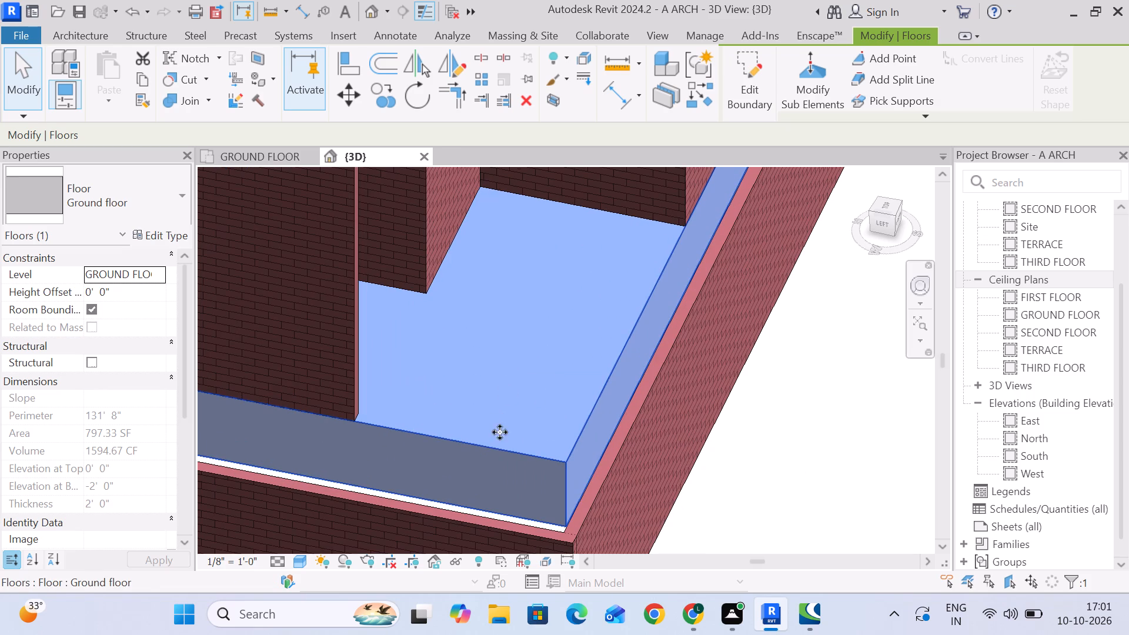
{"action": "left_click", "coordinate": [803, 402]}
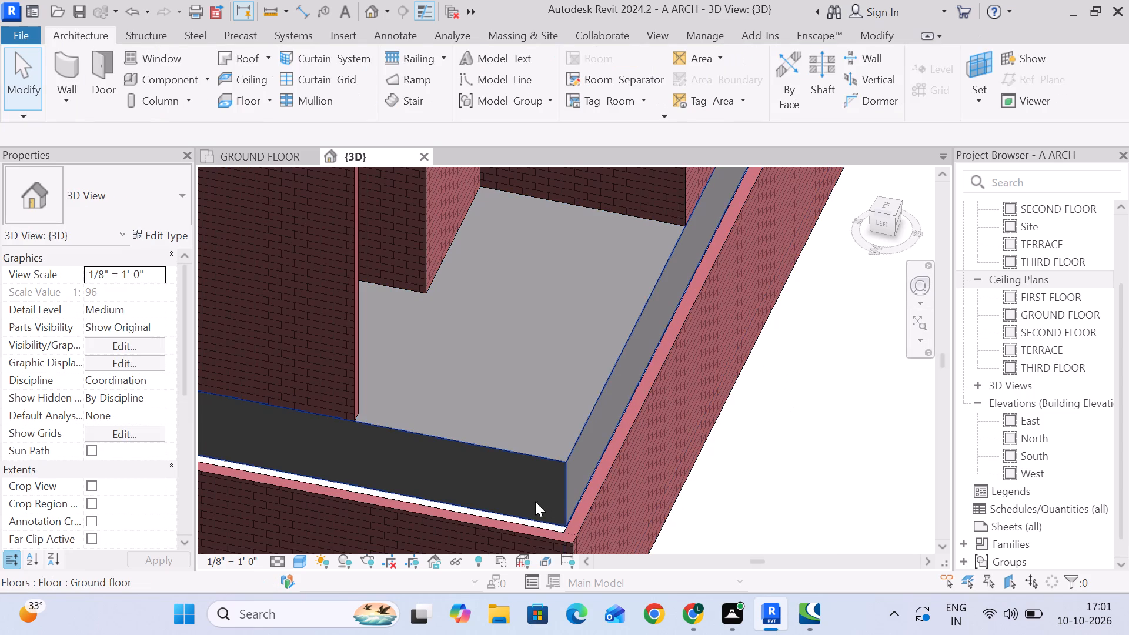
{"action": "scroll", "coordinate": [526, 476], "scroll_direction": "down", "scroll_amount": 3}
{"action": "middle_click_drag", "start_coordinate": [642, 452], "coordinate": [612, 464], "text": "shift"}
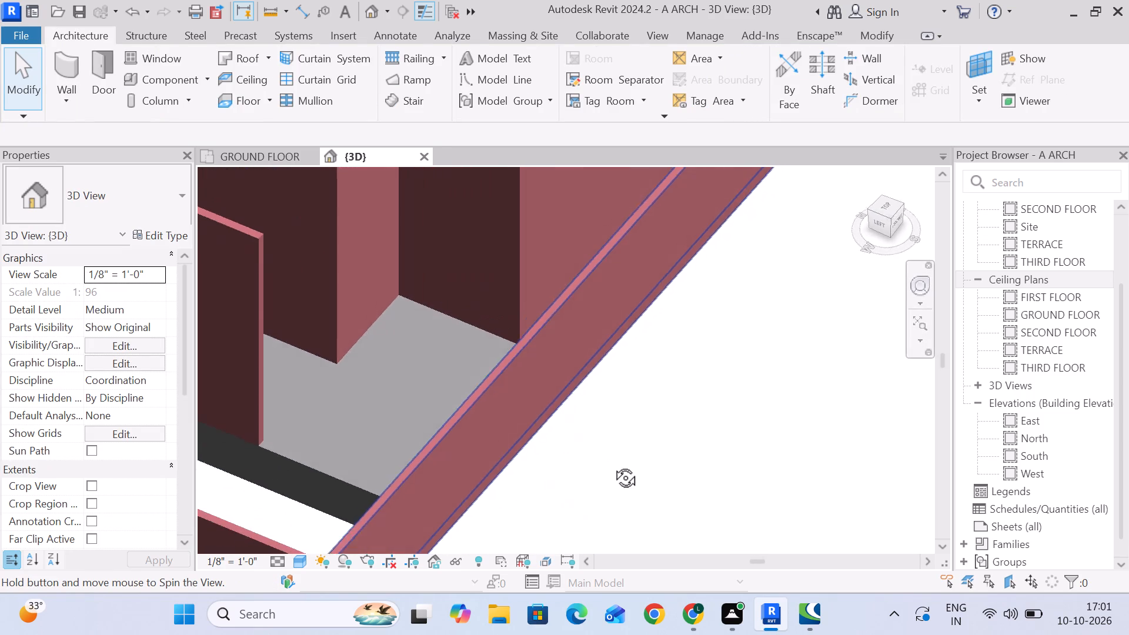
{"action": "middle_click_drag", "start_coordinate": [612, 464], "coordinate": [645, 430], "text": "shift"}
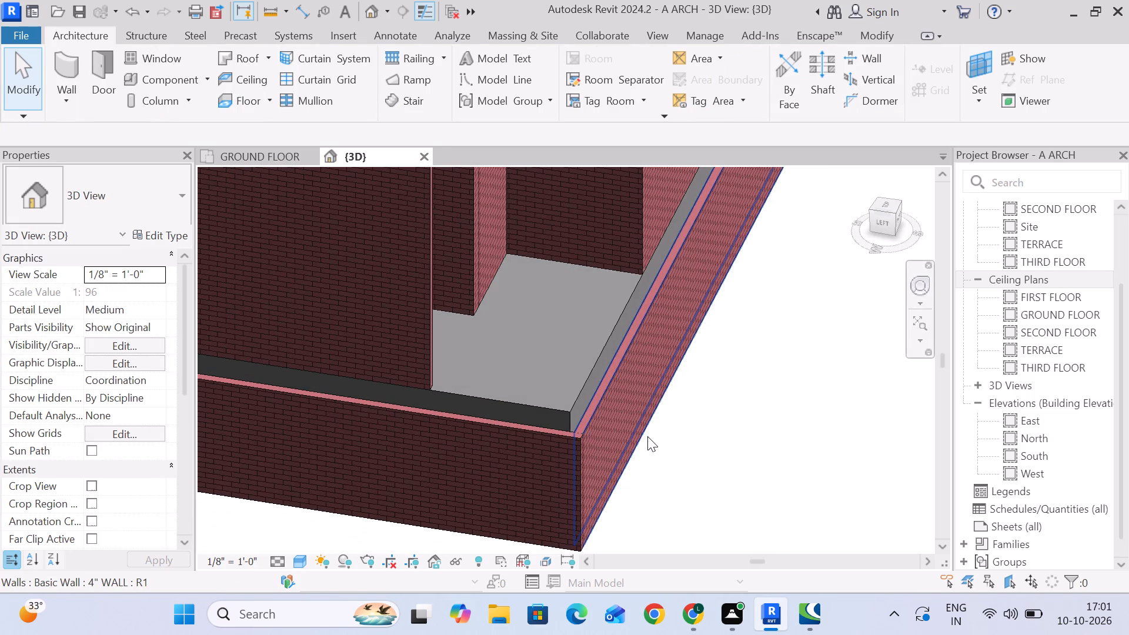
{"action": "middle_click_drag", "start_coordinate": [712, 419], "coordinate": [709, 413], "text": "shift"}
{"action": "middle_click_drag", "start_coordinate": [739, 462], "coordinate": [717, 416], "text": "shift"}
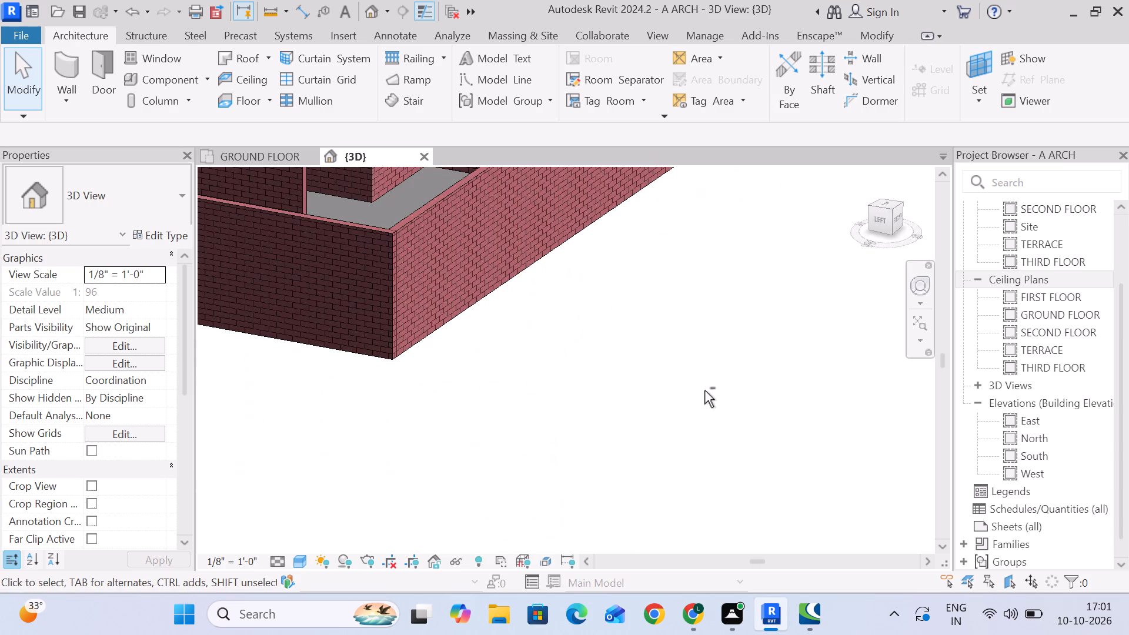
{"action": "middle_click_drag", "start_coordinate": [682, 362], "coordinate": [669, 211], "text": "shift"}
{"action": "scroll", "coordinate": [679, 351], "scroll_direction": "up", "scroll_amount": 1, "text": "shift"}
{"action": "scroll", "coordinate": [674, 229], "scroll_direction": "down", "scroll_amount": 11}
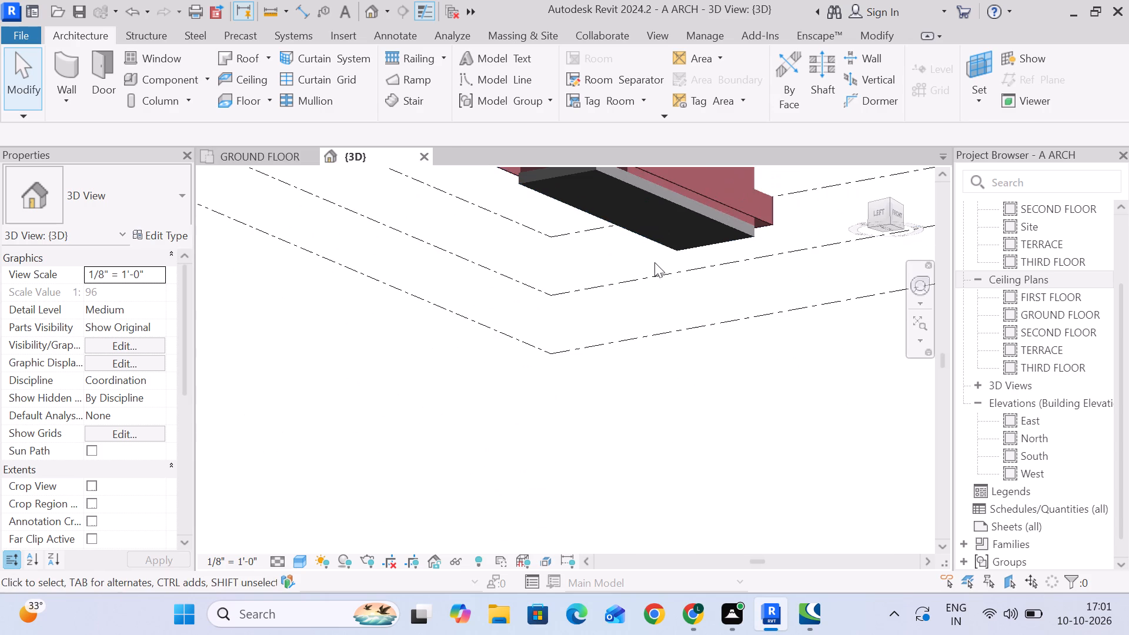
{"action": "middle_click_drag", "start_coordinate": [714, 324], "coordinate": [632, 431], "text": "shift"}
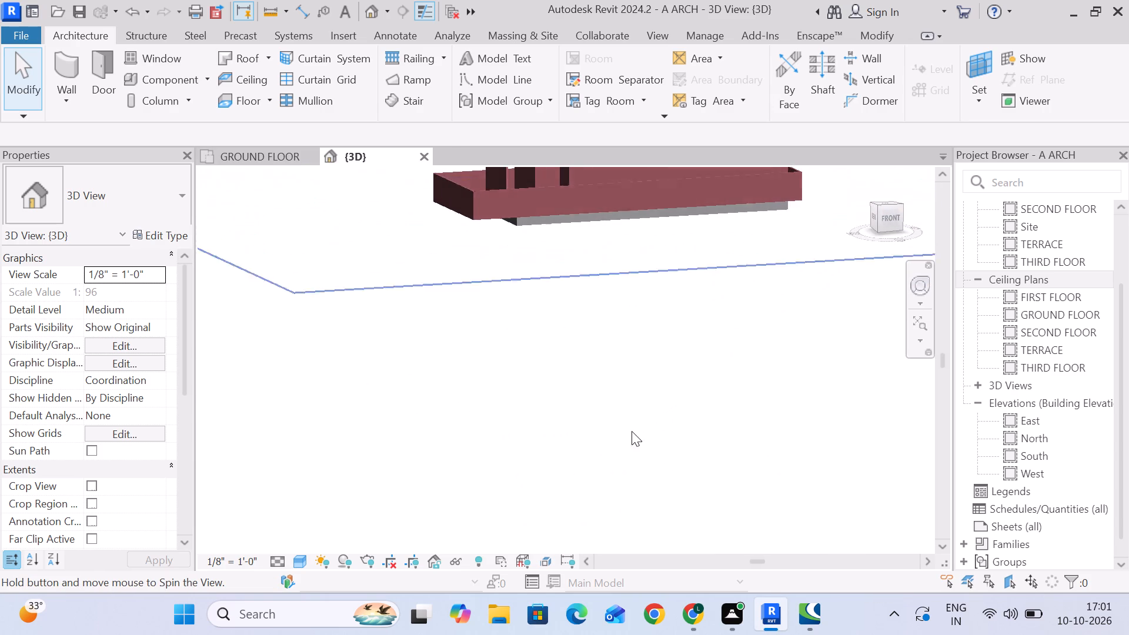
{"action": "middle_click_drag", "start_coordinate": [632, 431], "coordinate": [633, 430], "text": "shift"}
{"action": "middle_click_drag", "start_coordinate": [570, 406], "coordinate": [585, 444], "text": "shift"}
{"action": "scroll", "coordinate": [528, 259], "scroll_direction": "up", "scroll_amount": 5}
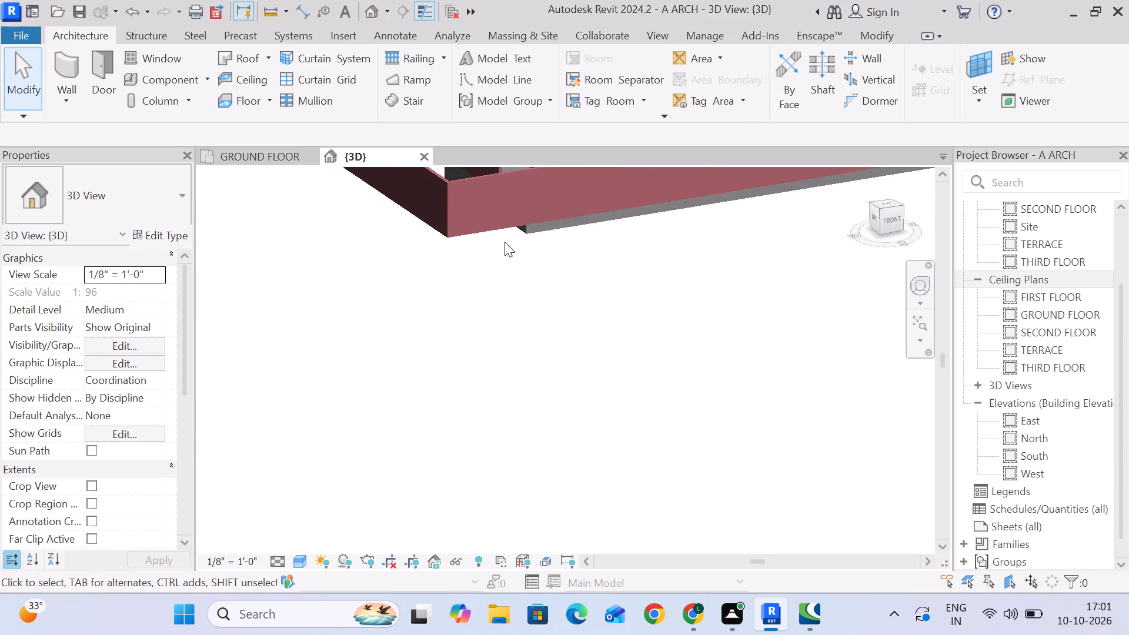
{"action": "scroll", "coordinate": [505, 242], "scroll_direction": "up", "scroll_amount": 1}
{"action": "middle_click_drag", "start_coordinate": [506, 254], "coordinate": [532, 319], "text": "shift"}
{"action": "scroll", "coordinate": [617, 382], "scroll_direction": "down", "scroll_amount": 5}
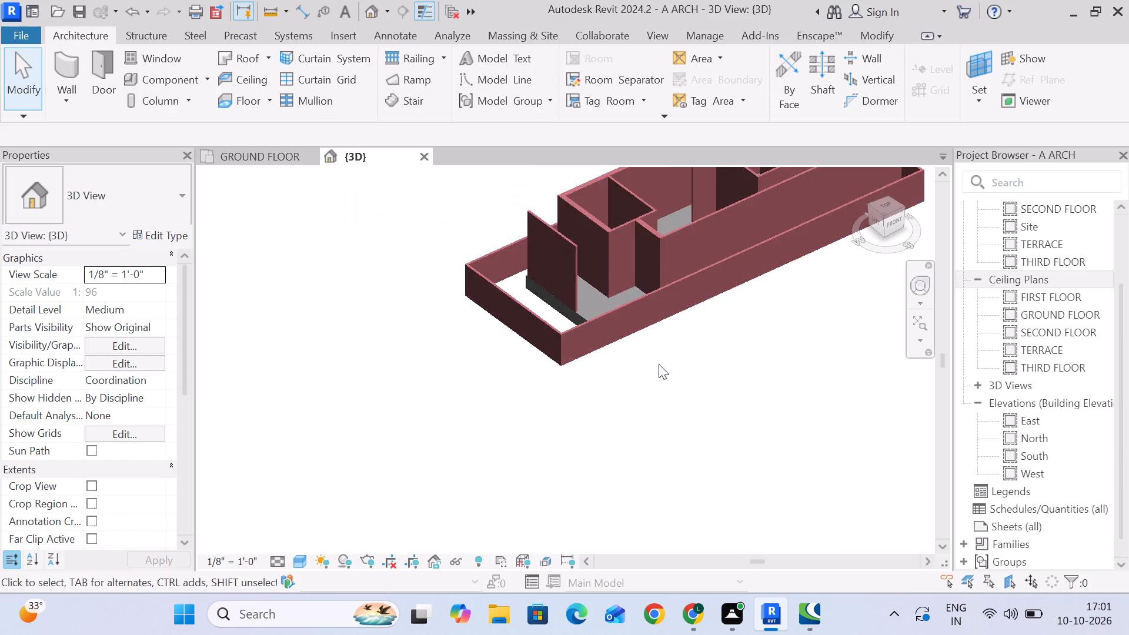
{"action": "middle_click_drag", "start_coordinate": [683, 364], "coordinate": [600, 234], "text": "shift"}
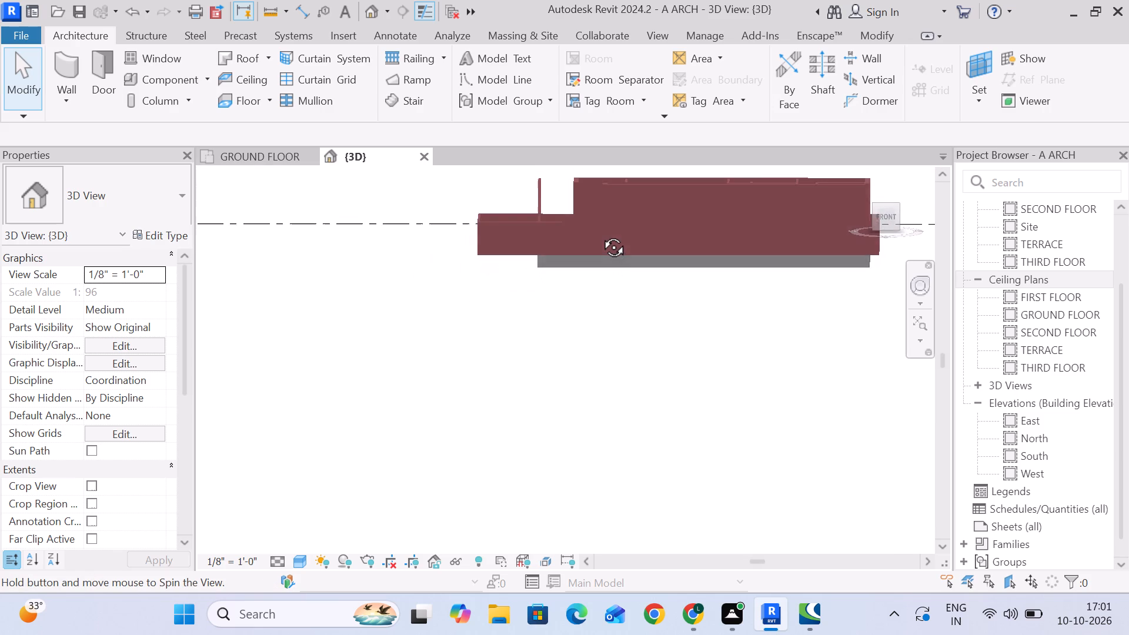
{"action": "middle_click_drag", "start_coordinate": [600, 234], "coordinate": [602, 219], "text": "shift"}
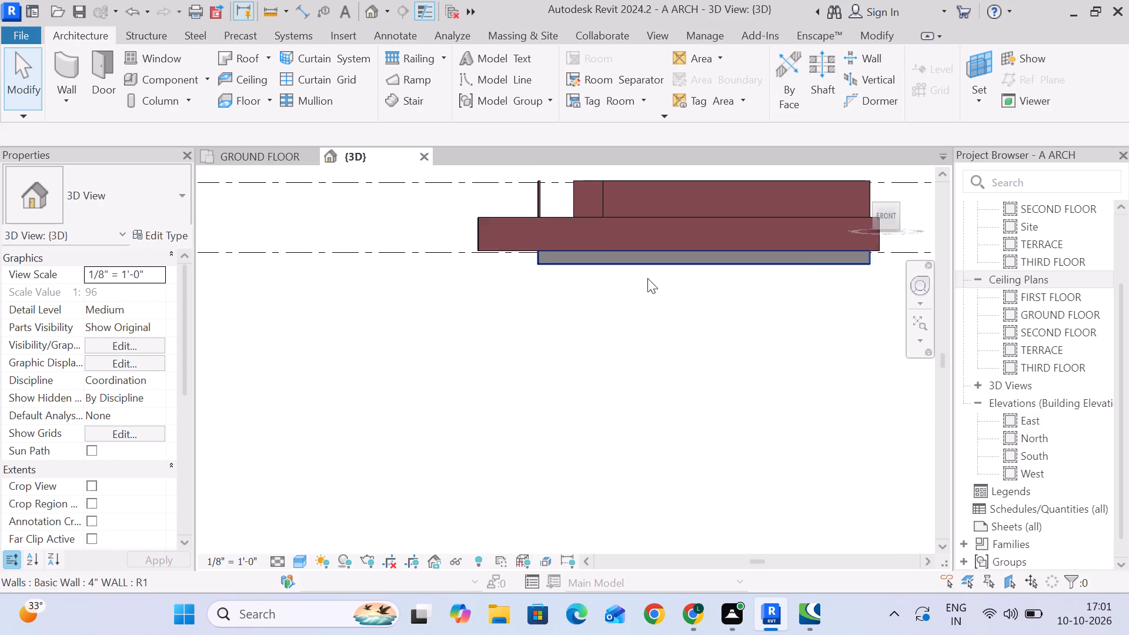
Open the North elevation and inspect the slab and boundary walls at the GROUND FLOOR level.
{"action": "double_click", "coordinate": [1023, 441]}
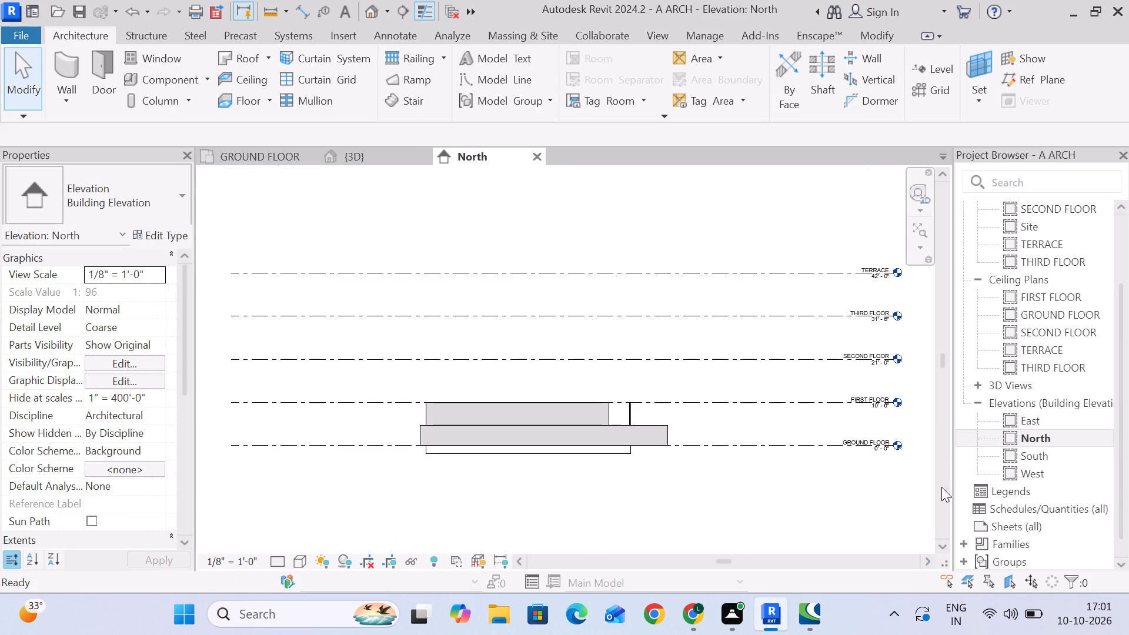
{"action": "middle_click_drag", "start_coordinate": [808, 449], "coordinate": [805, 387]}
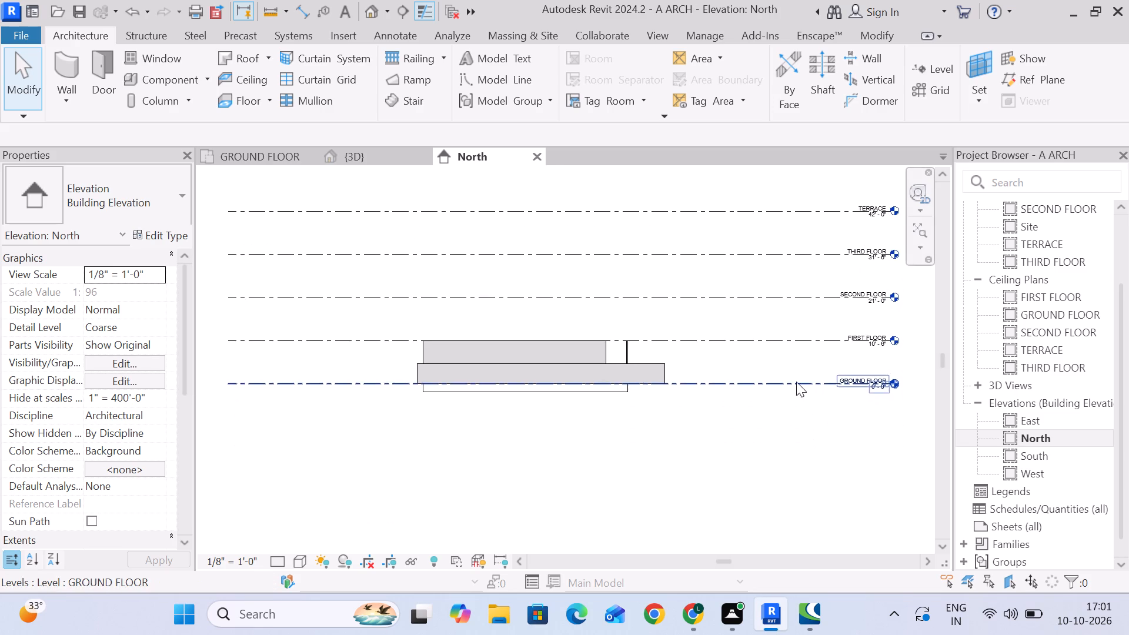
{"action": "scroll", "coordinate": [659, 382], "scroll_direction": "up", "scroll_amount": 5}
{"action": "scroll", "coordinate": [817, 459], "scroll_direction": "down", "scroll_amount": 2}
{"action": "middle_click_drag", "start_coordinate": [809, 451], "coordinate": [735, 371]}
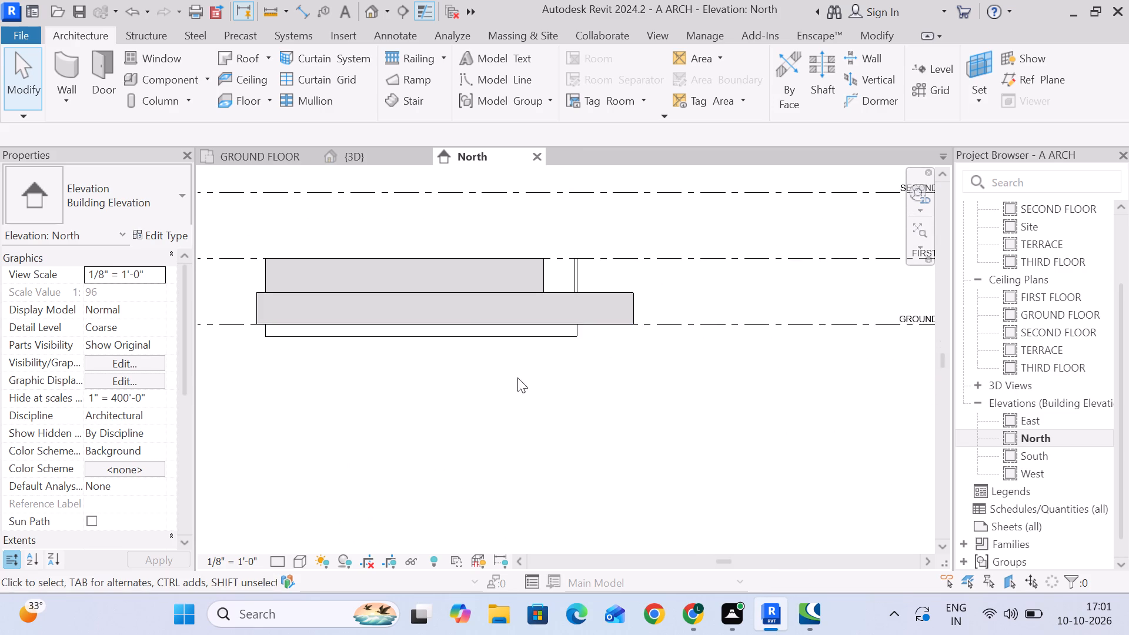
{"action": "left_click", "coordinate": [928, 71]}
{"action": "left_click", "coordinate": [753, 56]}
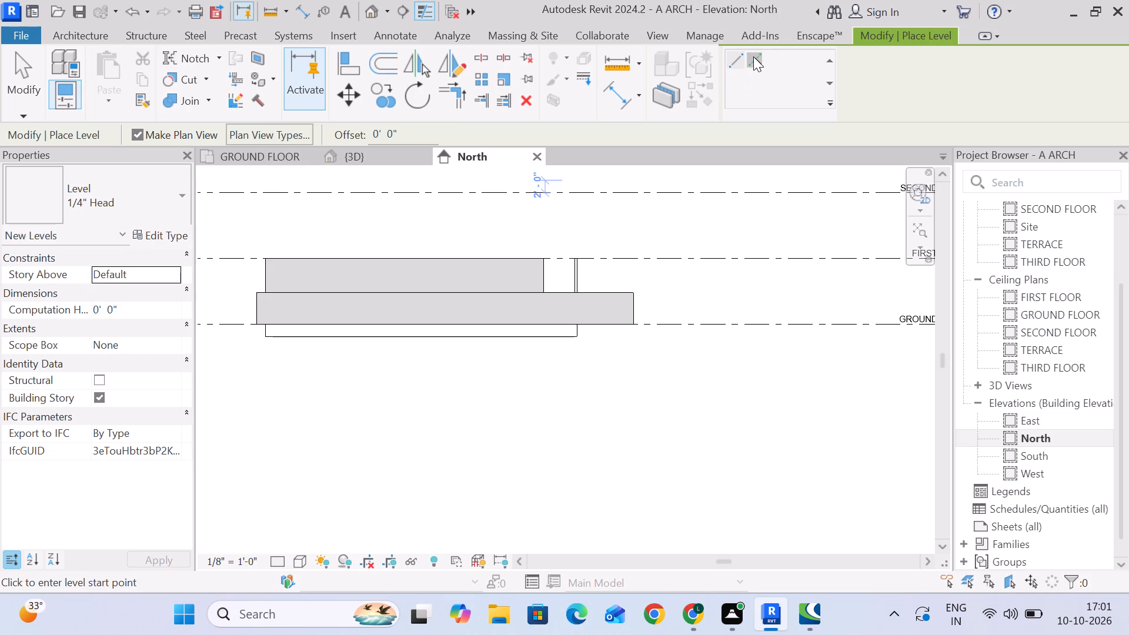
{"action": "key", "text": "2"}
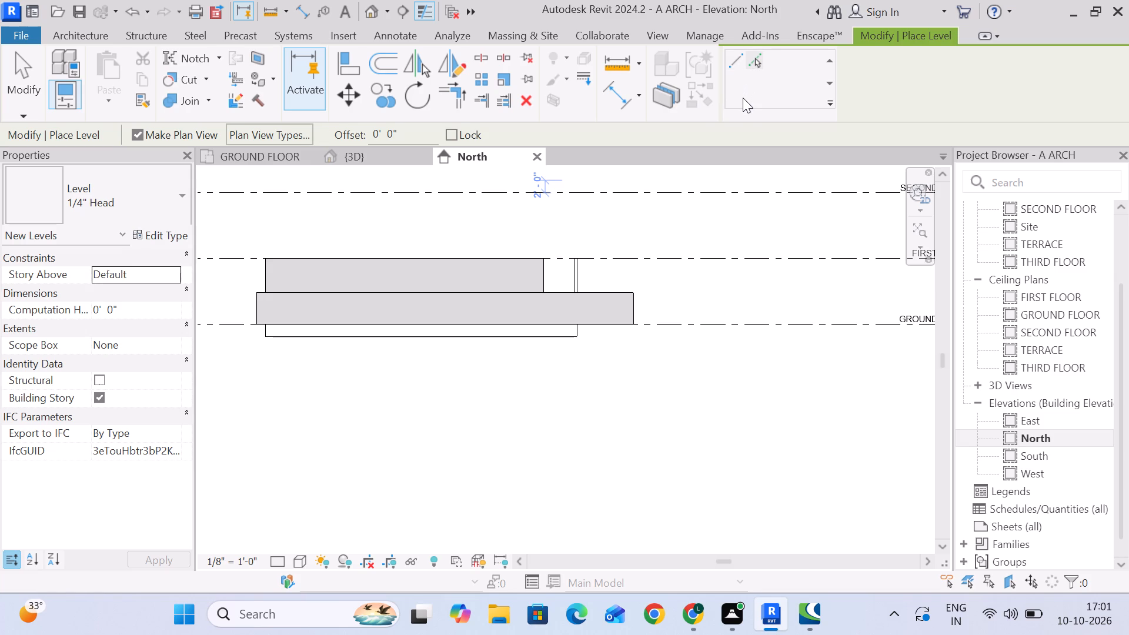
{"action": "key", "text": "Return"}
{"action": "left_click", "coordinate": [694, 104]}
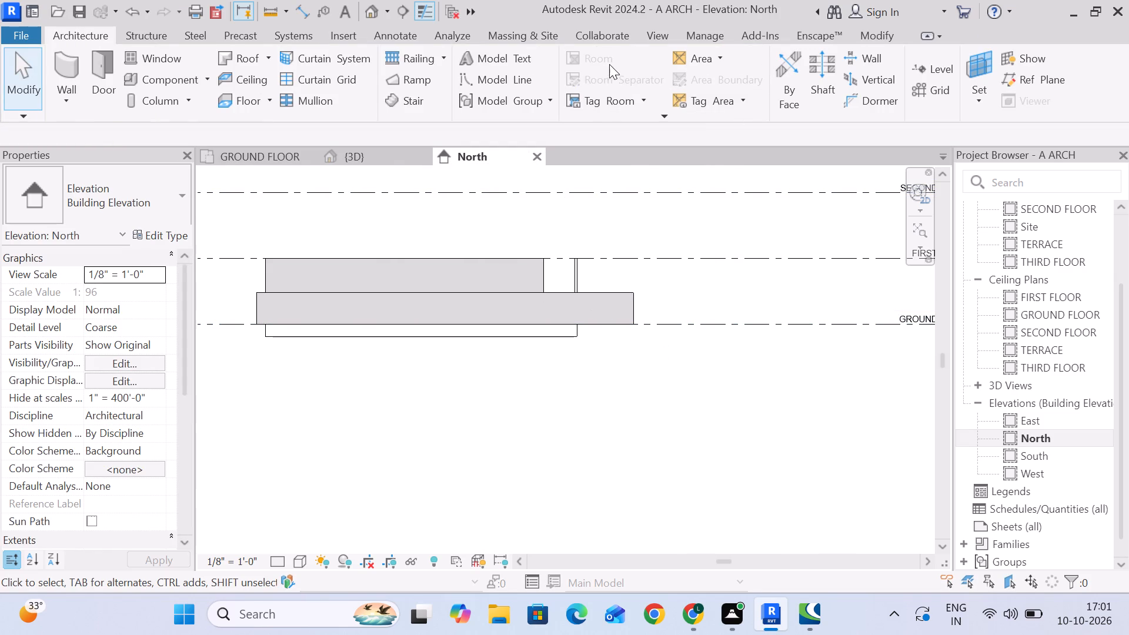
Create a level offset 2' 0" below GROUND FLOOR by picking the existing level line.
{"action": "left_click", "coordinate": [928, 78]}
{"action": "left_click", "coordinate": [762, 62]}
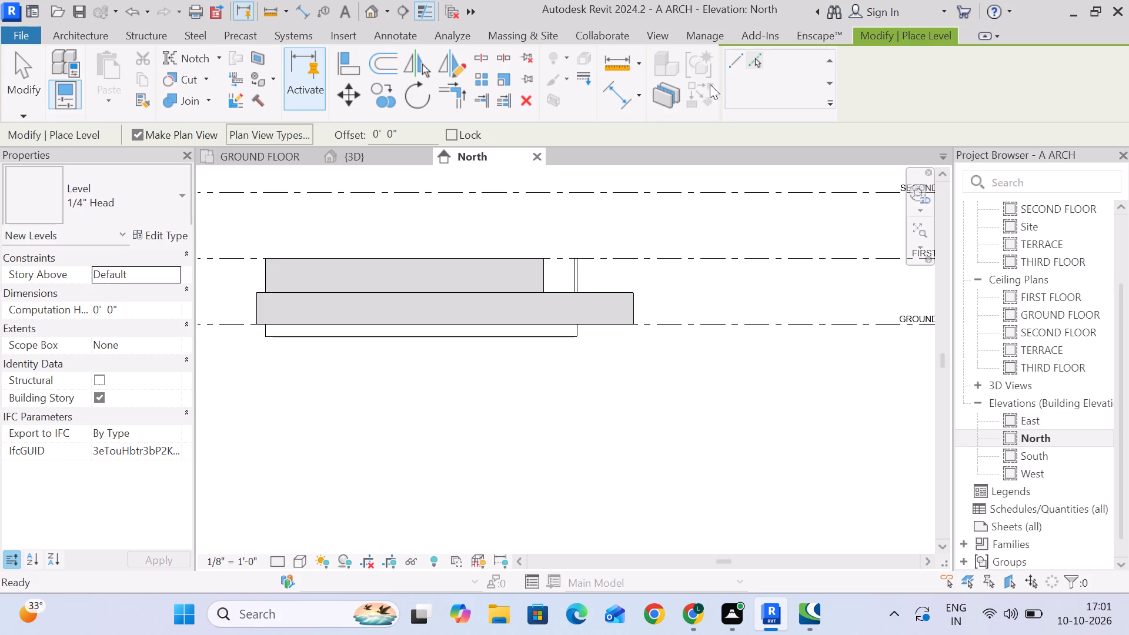
{"action": "left_click", "coordinate": [424, 136]}
{"action": "left_click_drag", "start_coordinate": [424, 136], "coordinate": [336, 135]}
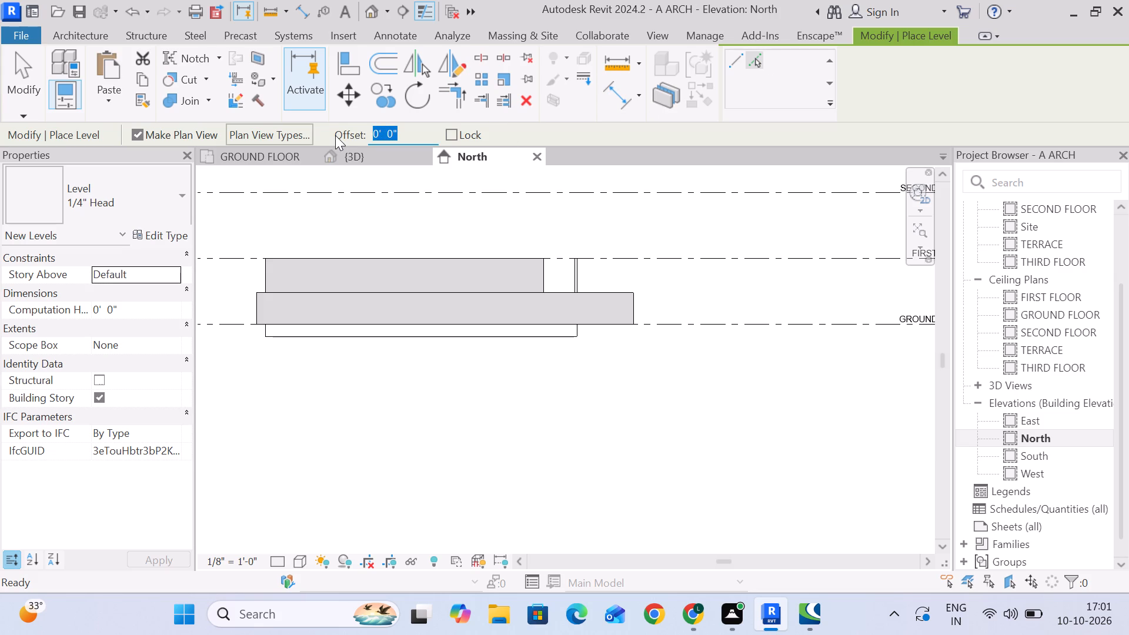
{"action": "key", "text": "2"}
{"action": "key", "text": "Return"}
{"action": "left_click", "coordinate": [690, 326]}
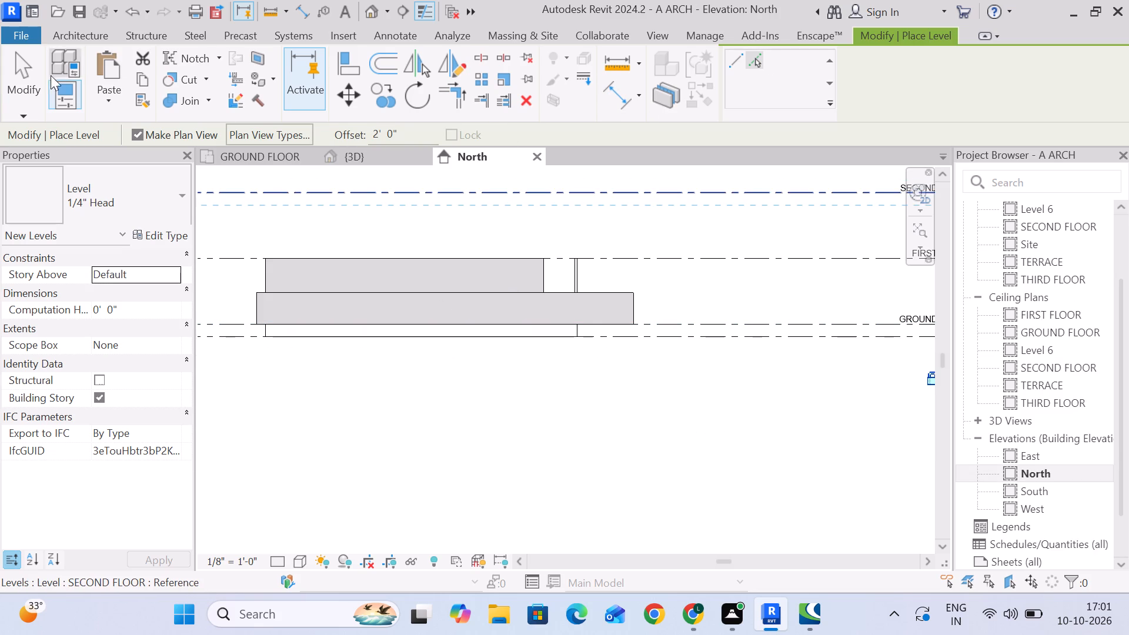
{"action": "left_click", "coordinate": [28, 78]}
{"action": "left_click", "coordinate": [685, 343]}
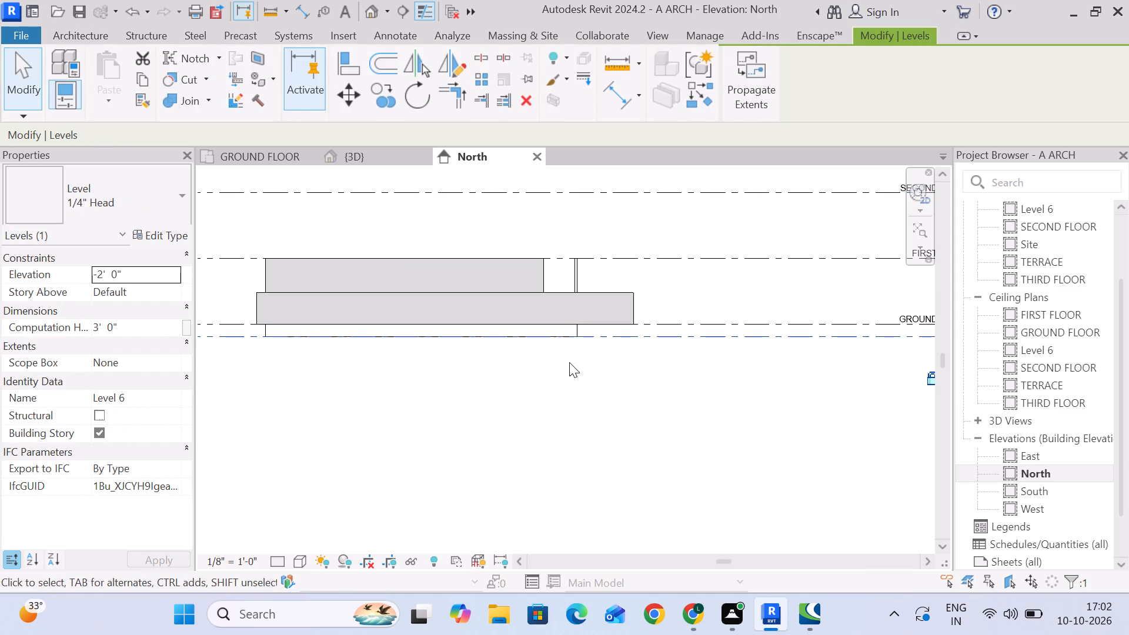
{"action": "left_click", "coordinate": [569, 367]}
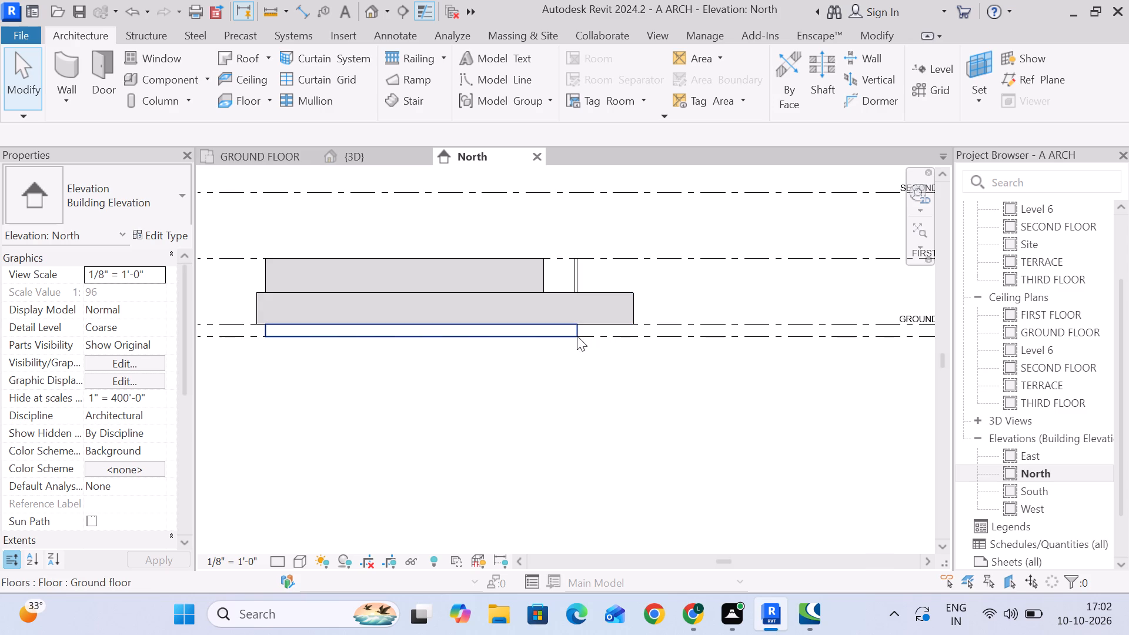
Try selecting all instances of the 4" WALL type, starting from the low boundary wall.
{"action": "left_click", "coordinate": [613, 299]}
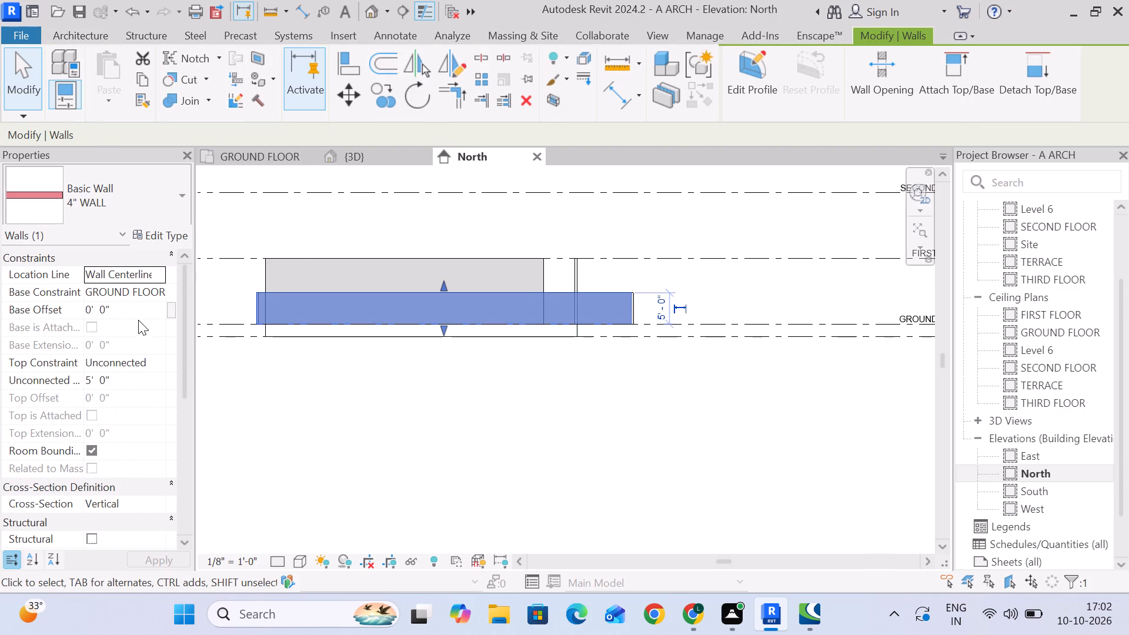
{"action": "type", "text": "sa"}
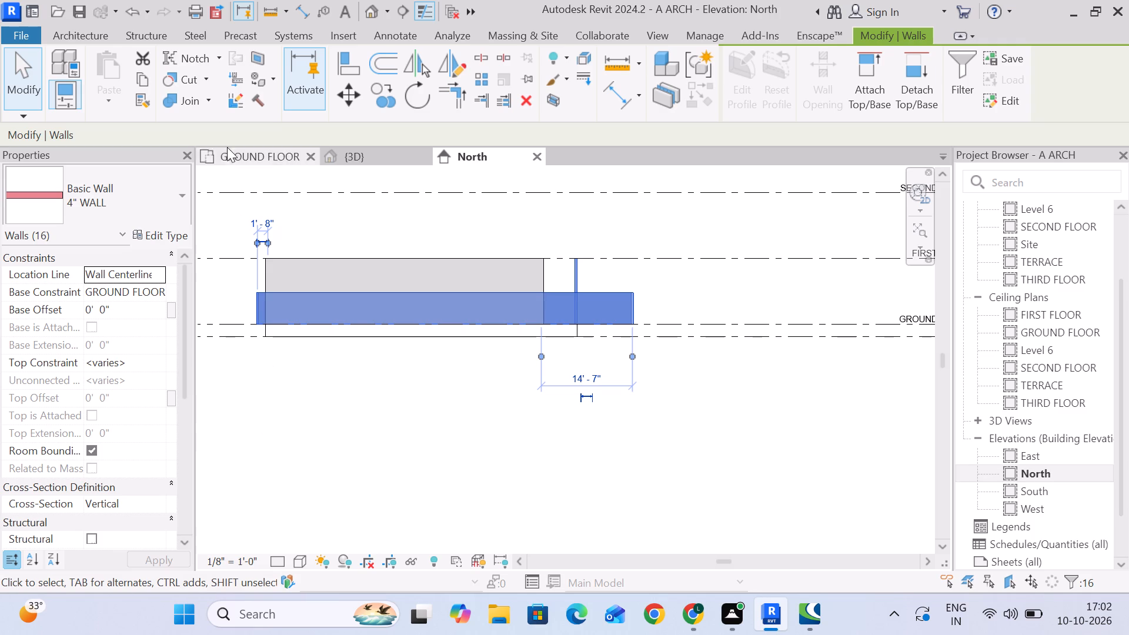
In the GROUND FLOOR plan, set the base constraint of the north, west and south outer boundary walls to Level 6.
{"action": "left_click", "coordinate": [247, 155]}
{"action": "left_click", "coordinate": [268, 300]}
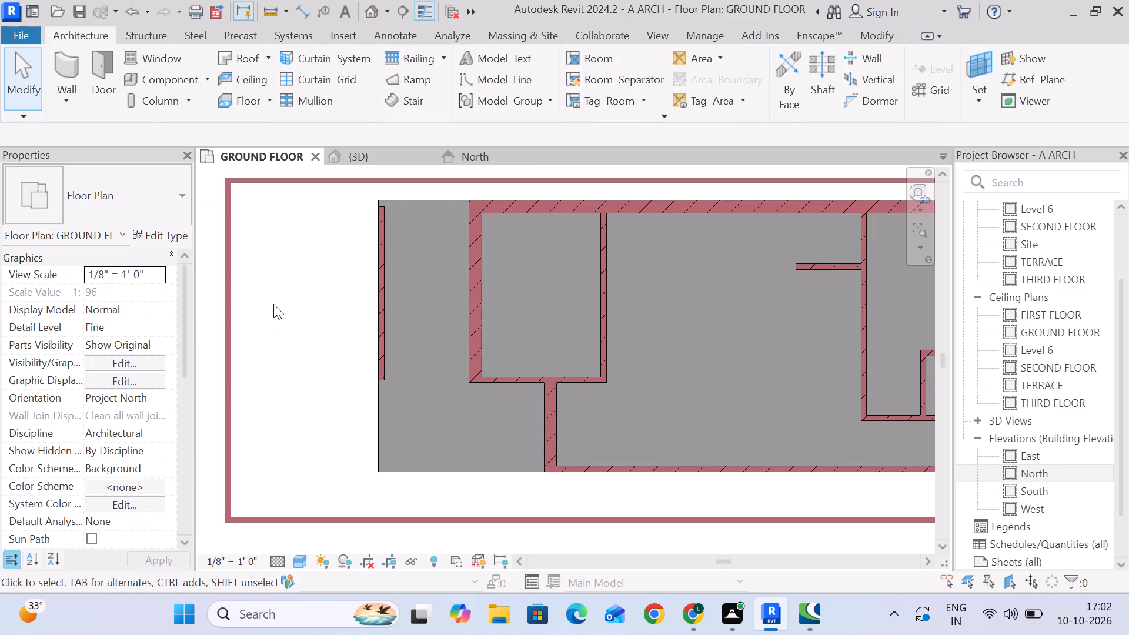
{"action": "left_click", "coordinate": [340, 182]}
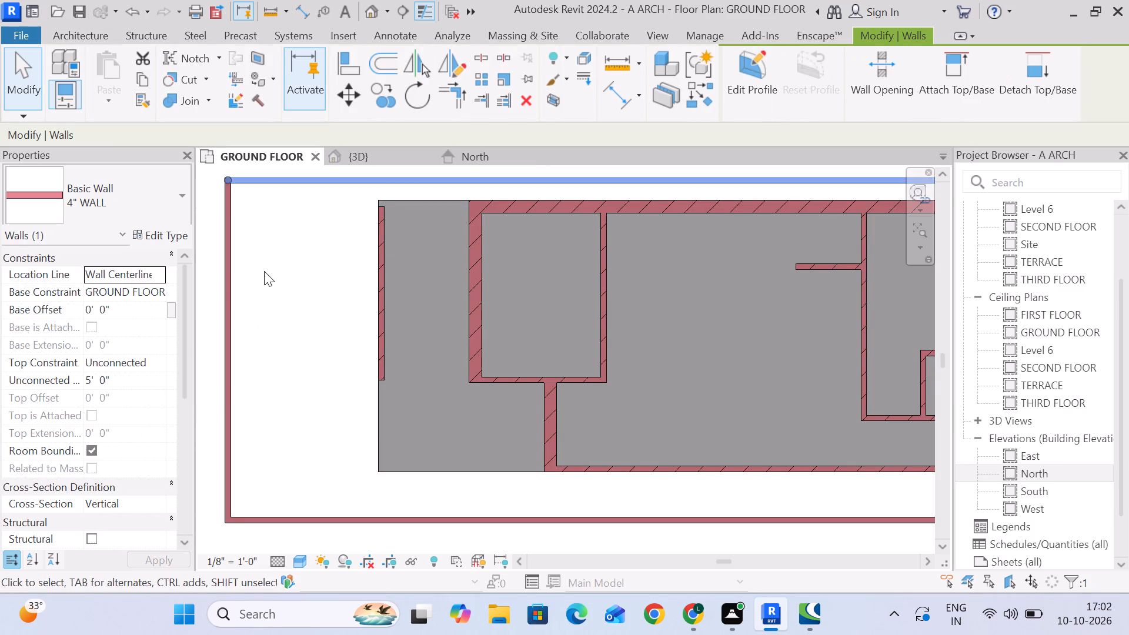
{"action": "left_click", "coordinate": [222, 283], "text": "ctrl"}
{"action": "left_click", "coordinate": [342, 516], "text": "ctrl"}
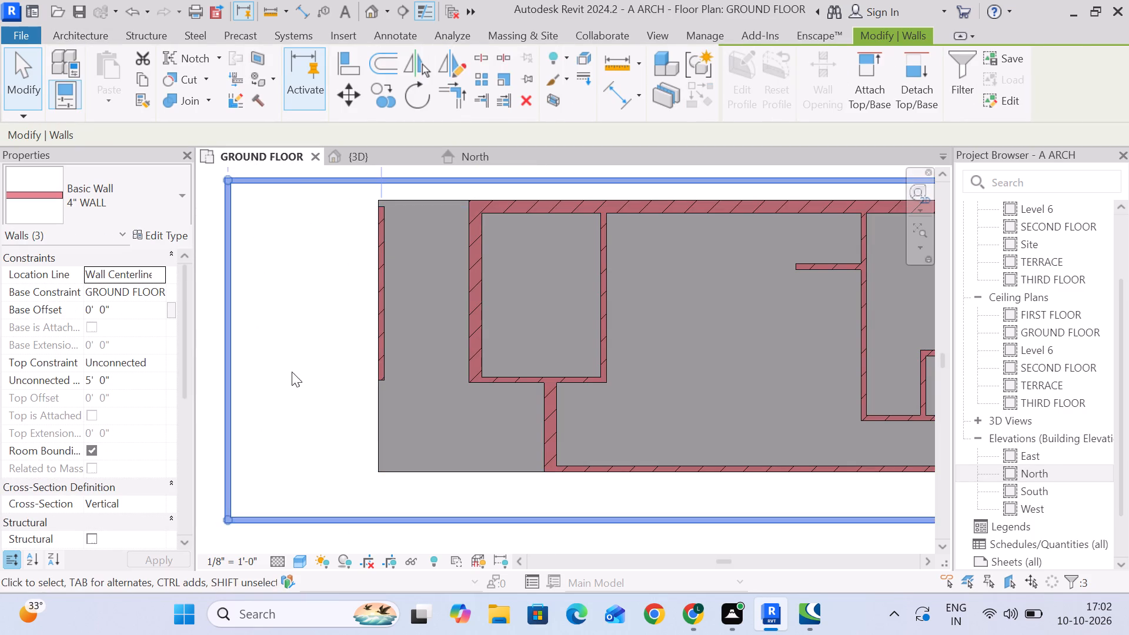
{"action": "scroll", "coordinate": [278, 312], "scroll_direction": "down", "scroll_amount": 5}
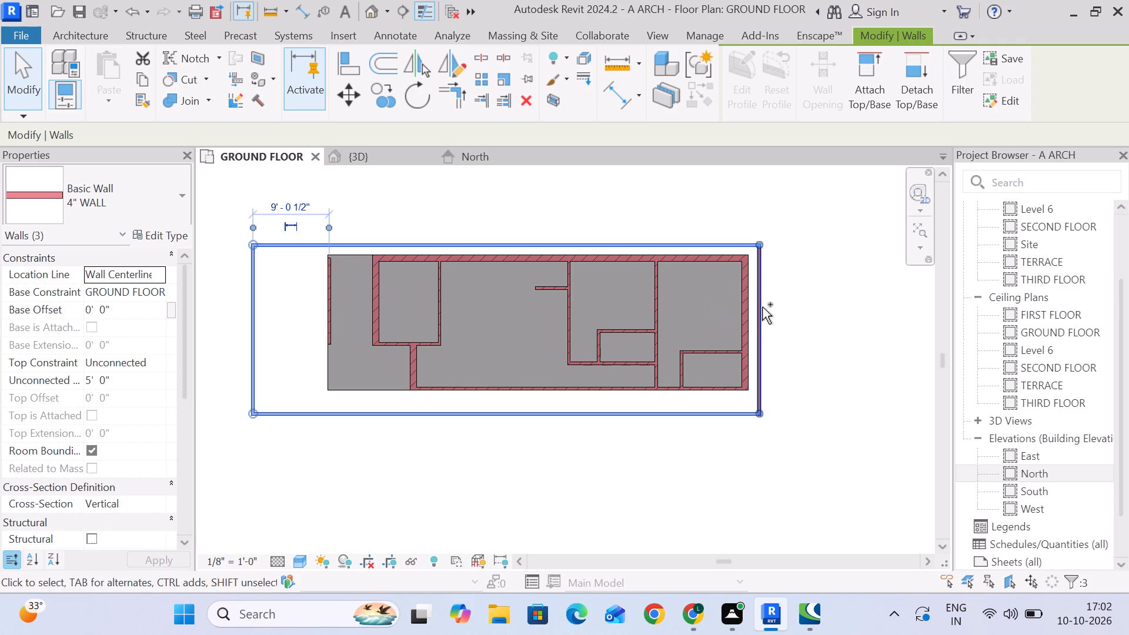
{"action": "left_click", "coordinate": [762, 307], "text": "ctrl"}
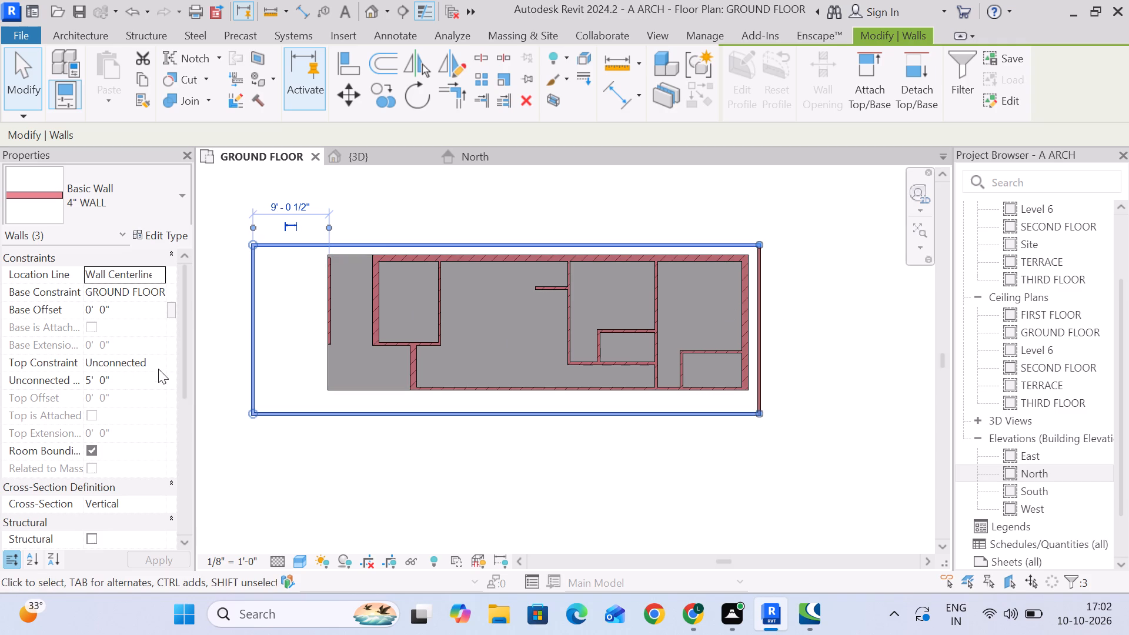
{"action": "left_click", "coordinate": [171, 289]}
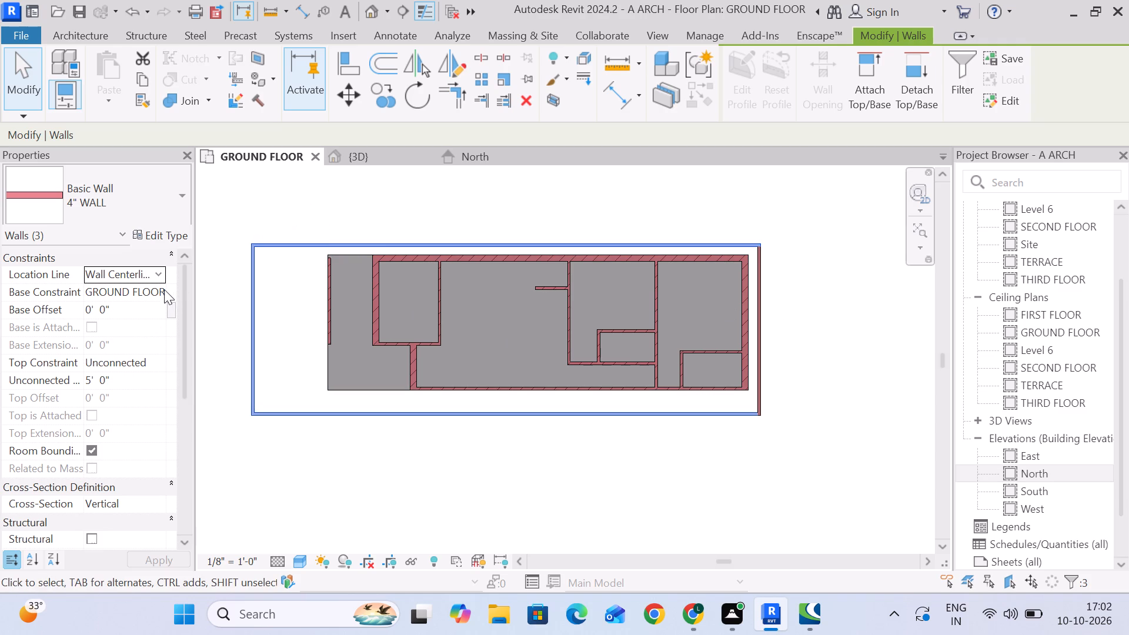
{"action": "left_click", "coordinate": [164, 289]}
{"action": "left_click", "coordinate": [116, 310]}
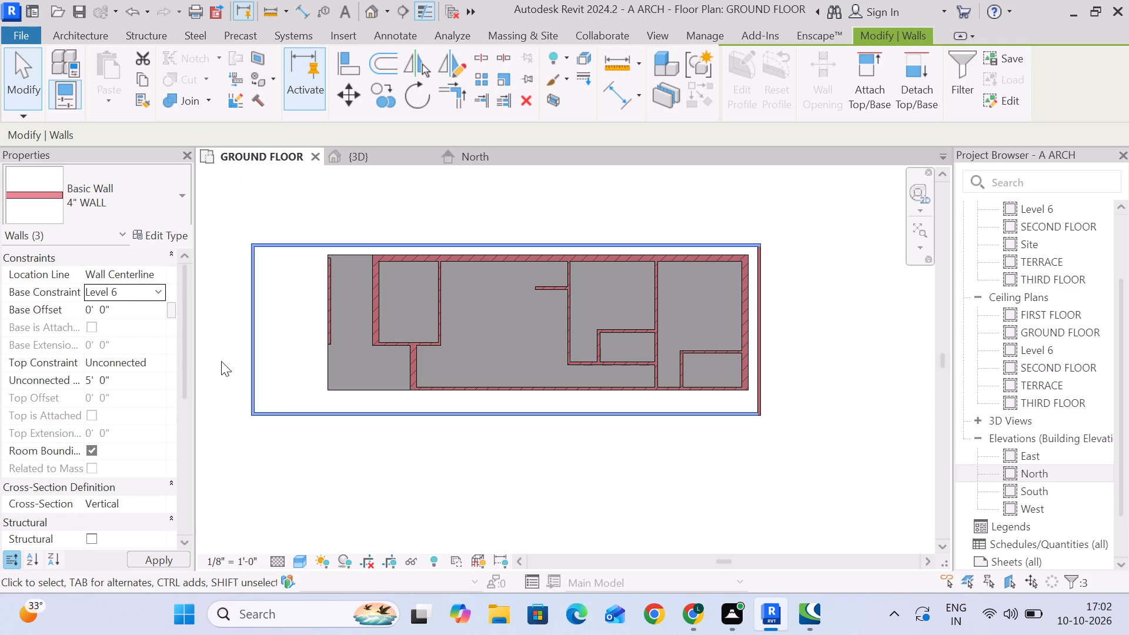
{"action": "left_click", "coordinate": [223, 361]}
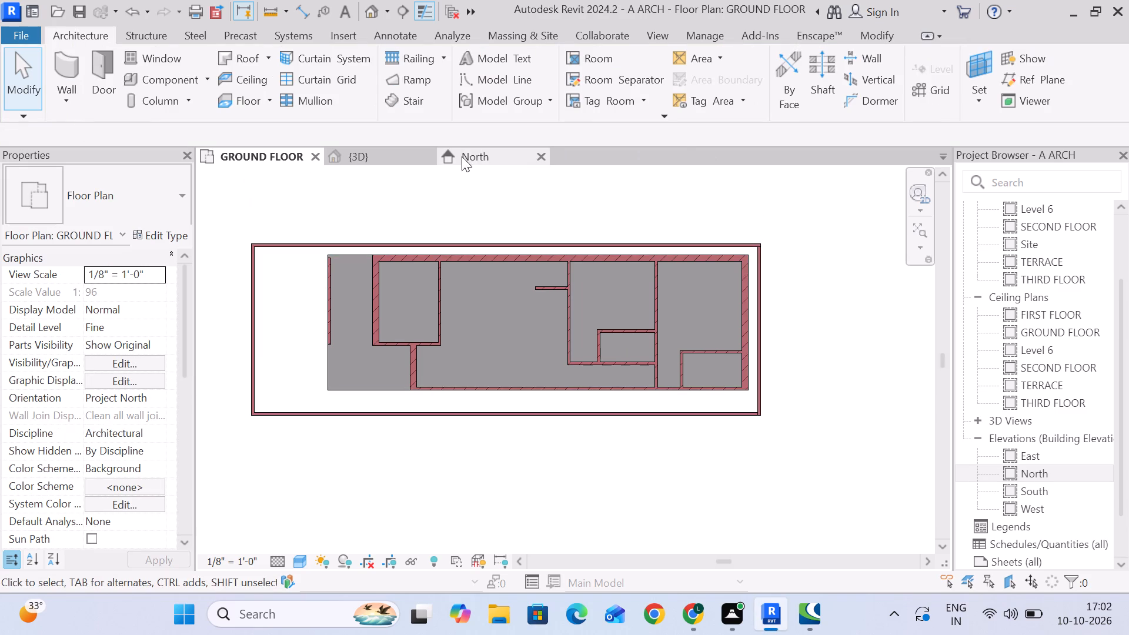
In the North elevation, rename Level 6 as "Garden level" and rename its corresponding views to match.
{"action": "left_click", "coordinate": [462, 156]}
{"action": "scroll", "coordinate": [916, 376], "scroll_direction": "down", "scroll_amount": 3}
{"action": "middle_click_drag", "start_coordinate": [903, 376], "coordinate": [687, 363]}
{"action": "scroll", "coordinate": [686, 362], "scroll_direction": "up", "scroll_amount": 4}
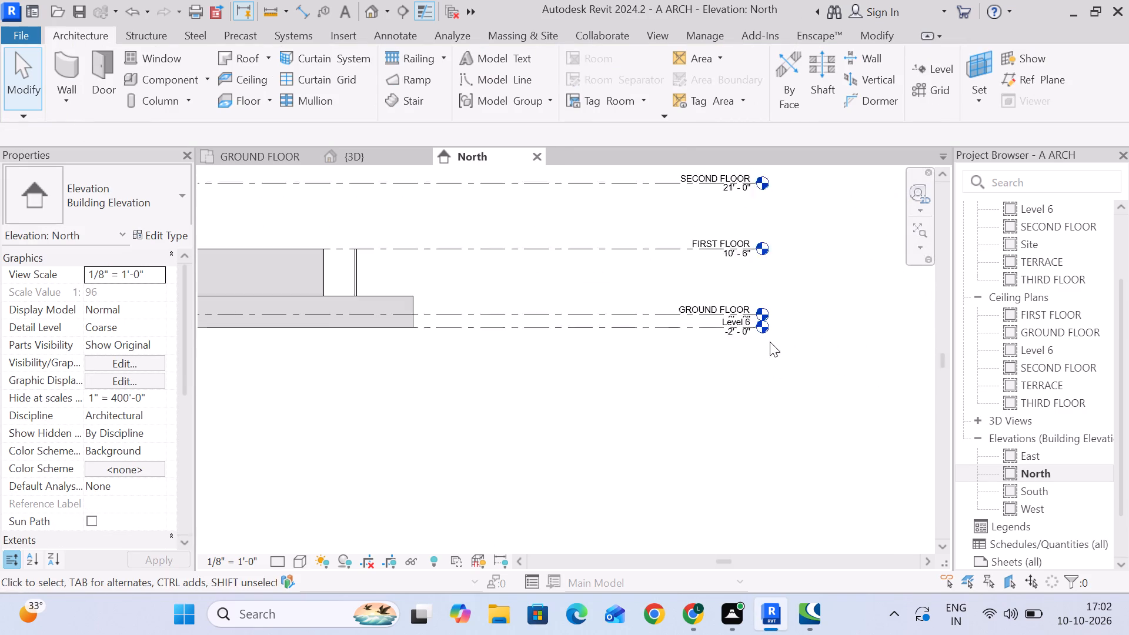
{"action": "scroll", "coordinate": [770, 342], "scroll_direction": "up", "scroll_amount": 5}
{"action": "scroll", "coordinate": [715, 317], "scroll_direction": "up", "scroll_amount": 7}
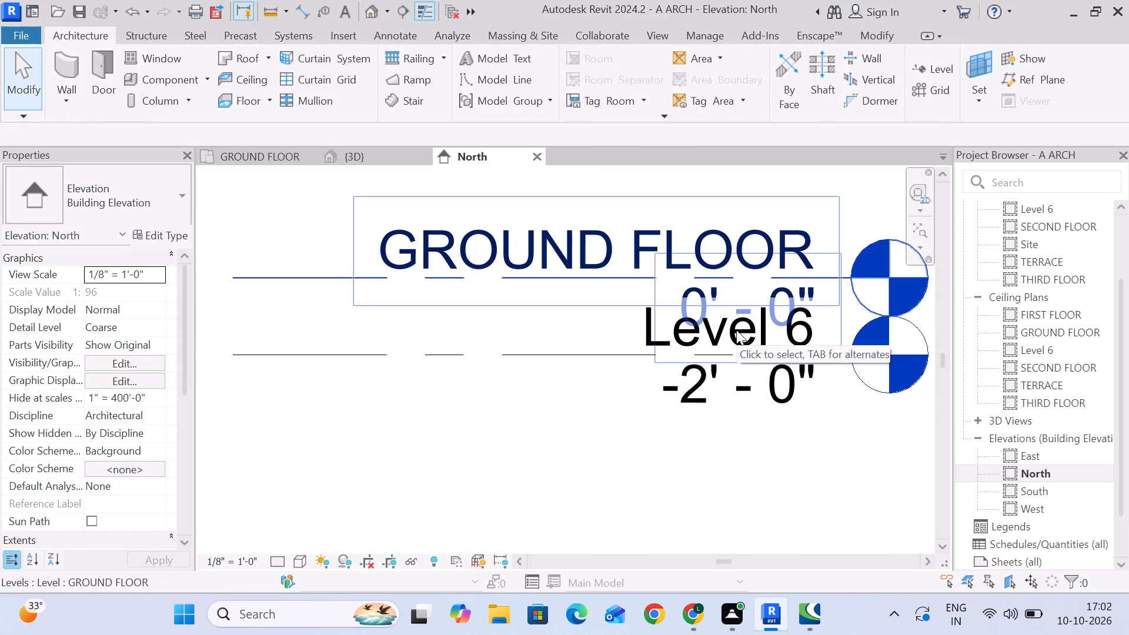
{"action": "left_click", "coordinate": [736, 329]}
{"action": "left_click", "coordinate": [713, 338]}
{"action": "left_click", "coordinate": [669, 339]}
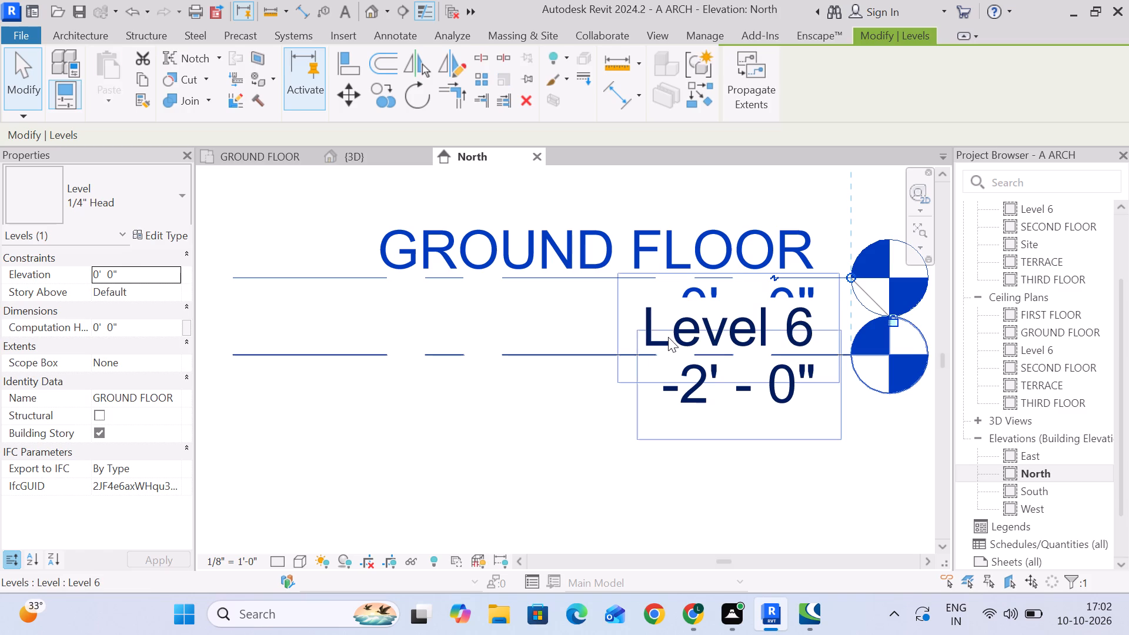
{"action": "left_click", "coordinate": [552, 444]}
{"action": "left_click", "coordinate": [700, 334]}
{"action": "left_click", "coordinate": [573, 421]}
{"action": "left_click", "coordinate": [621, 373]}
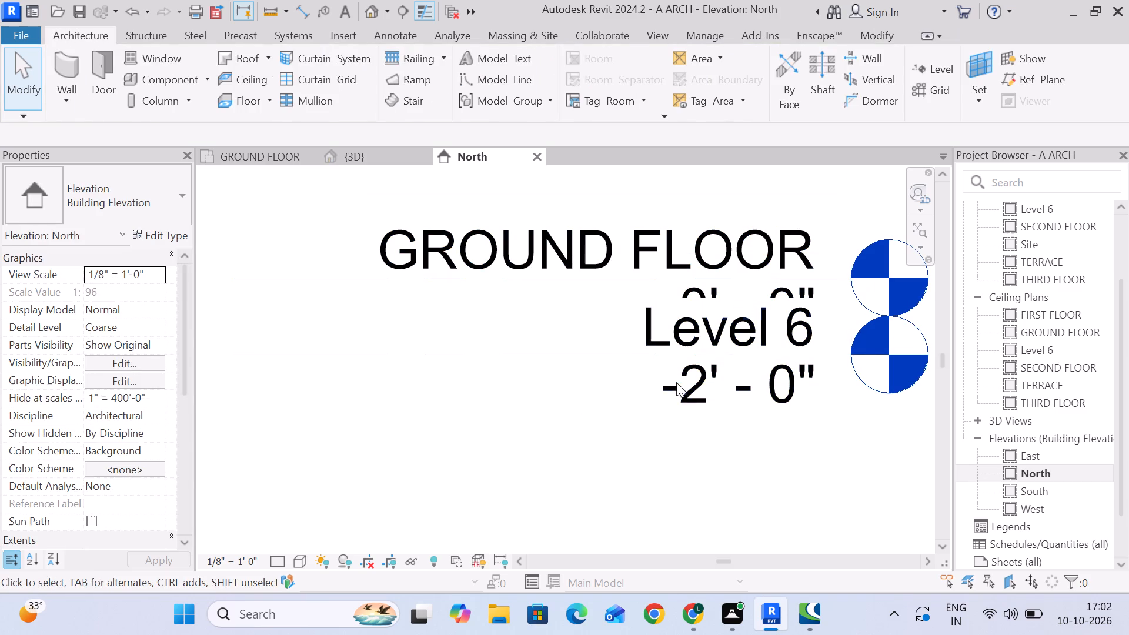
{"action": "left_click", "coordinate": [682, 382]}
{"action": "left_click", "coordinate": [720, 328]}
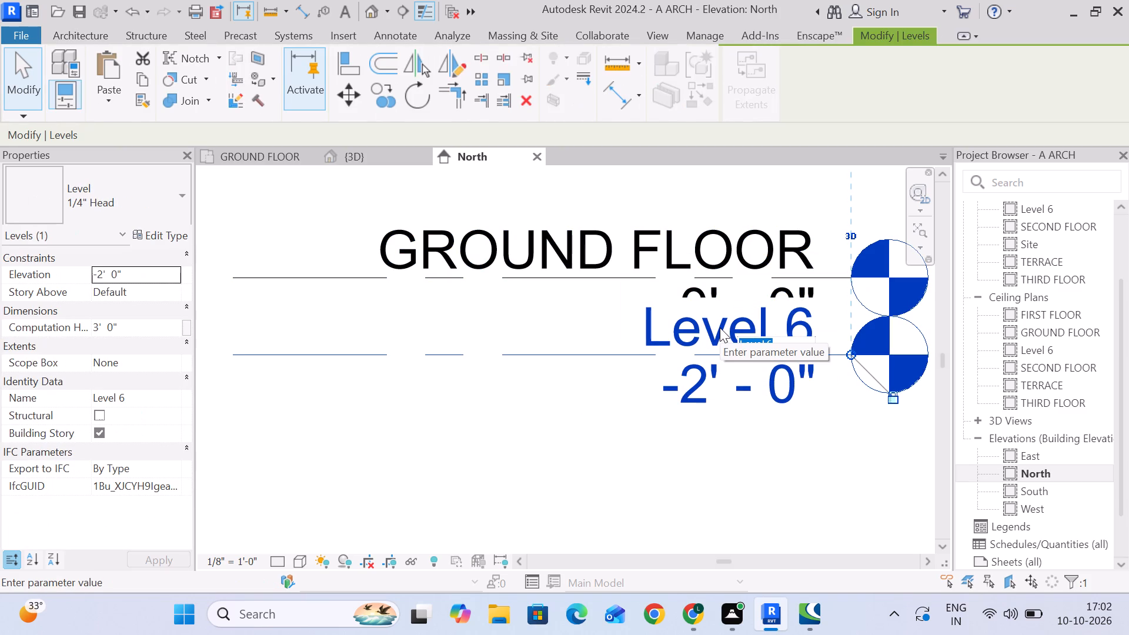
{"action": "type", "text": "garde"}
{"action": "type", "text": "n"}
{"action": "key", "text": "space"}
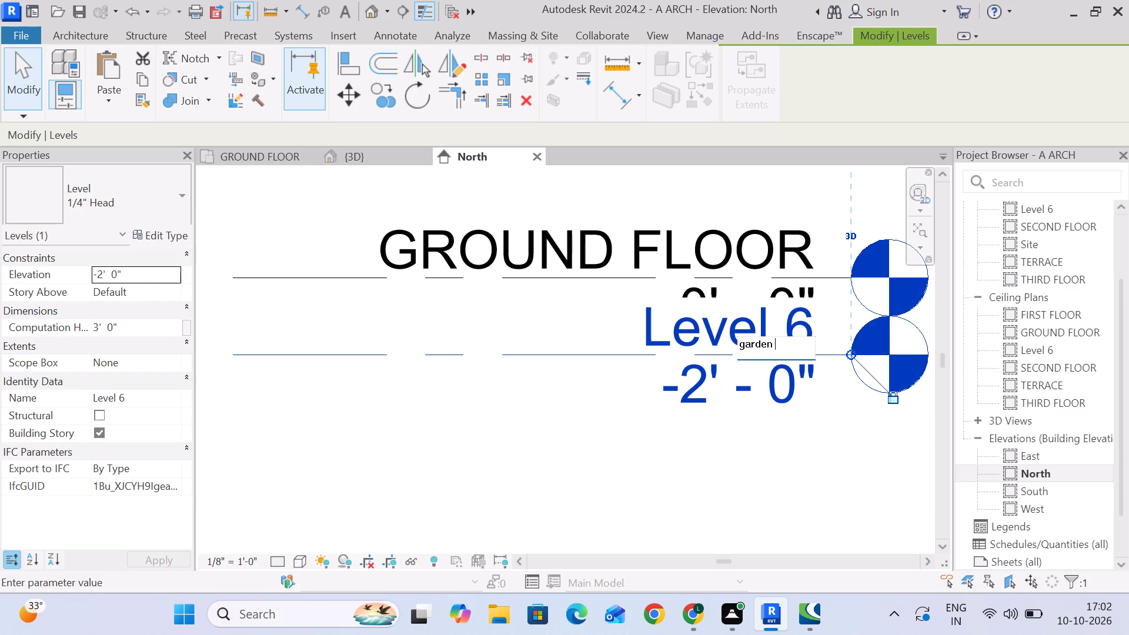
{"action": "key", "text": "BackSpace"}
{"action": "key", "text": "BackSpace"}
{"action": "key", "text": "BackSpace"}
{"action": "key", "text": "BackSpace"}
{"action": "key", "text": "BackSpace"}
{"action": "key", "text": "BackSpace"}
{"action": "key", "text": "BackSpace"}
{"action": "key", "text": "BackSpace"}
{"action": "key", "text": "BackSpace"}
{"action": "key", "text": "BackSpace"}
{"action": "key", "text": "BackSpace"}
{"action": "key", "text": "BackSpace"}
{"action": "key", "text": "BackSpace"}
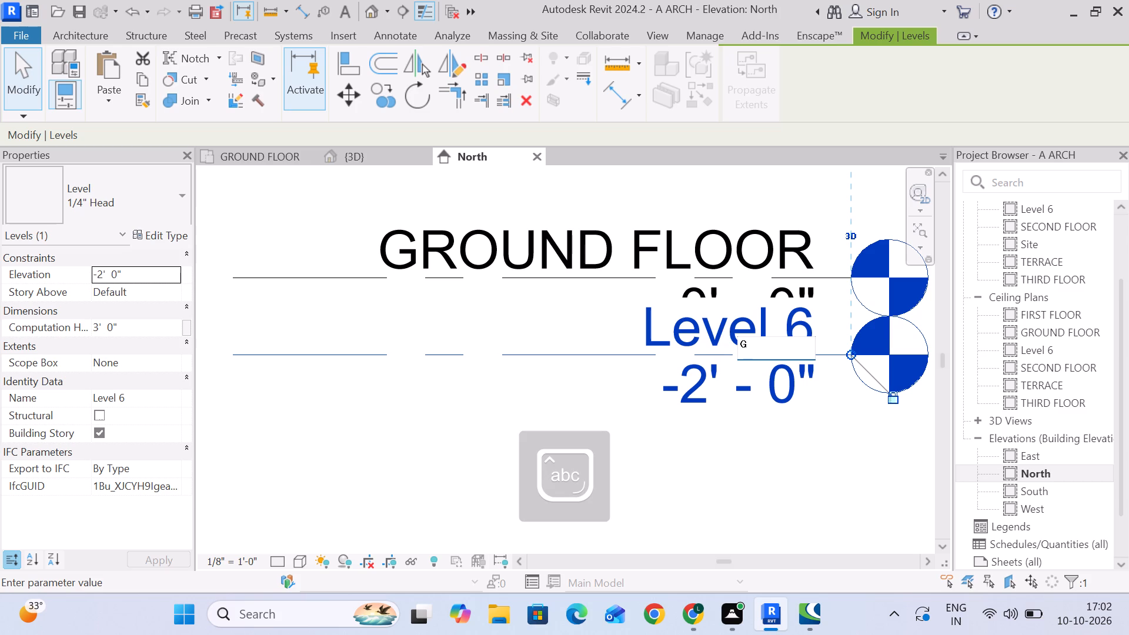
{"action": "type", "text": "ar"}
{"action": "type", "text": "den"}
{"action": "key", "text": "space"}
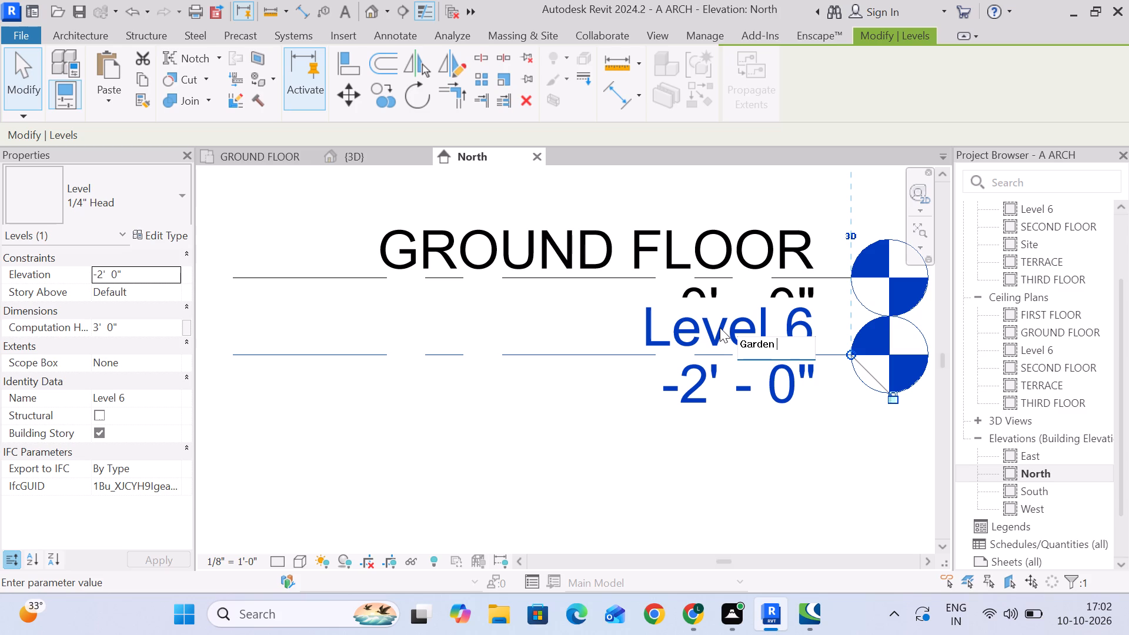
{"action": "type", "text": "le"}
{"action": "type", "text": "ve"}
{"action": "key", "text": "e"}
{"action": "key", "text": "BackSpace"}
{"action": "key", "text": "l"}
{"action": "key", "text": "Return"}
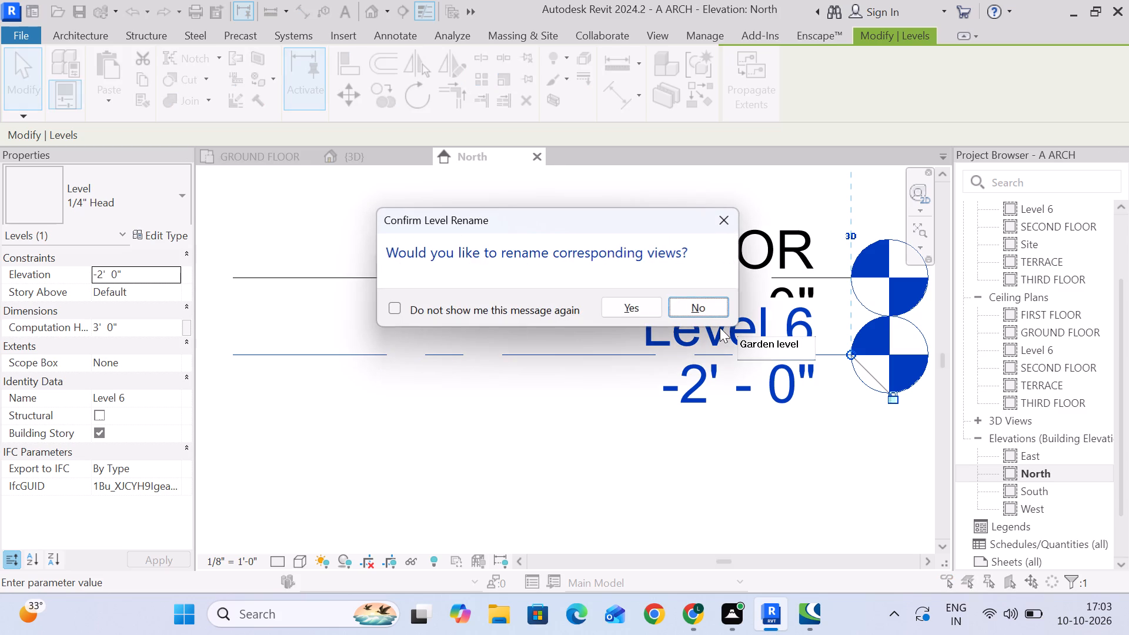
{"action": "left_click", "coordinate": [632, 304]}
{"action": "left_click", "coordinate": [517, 406]}
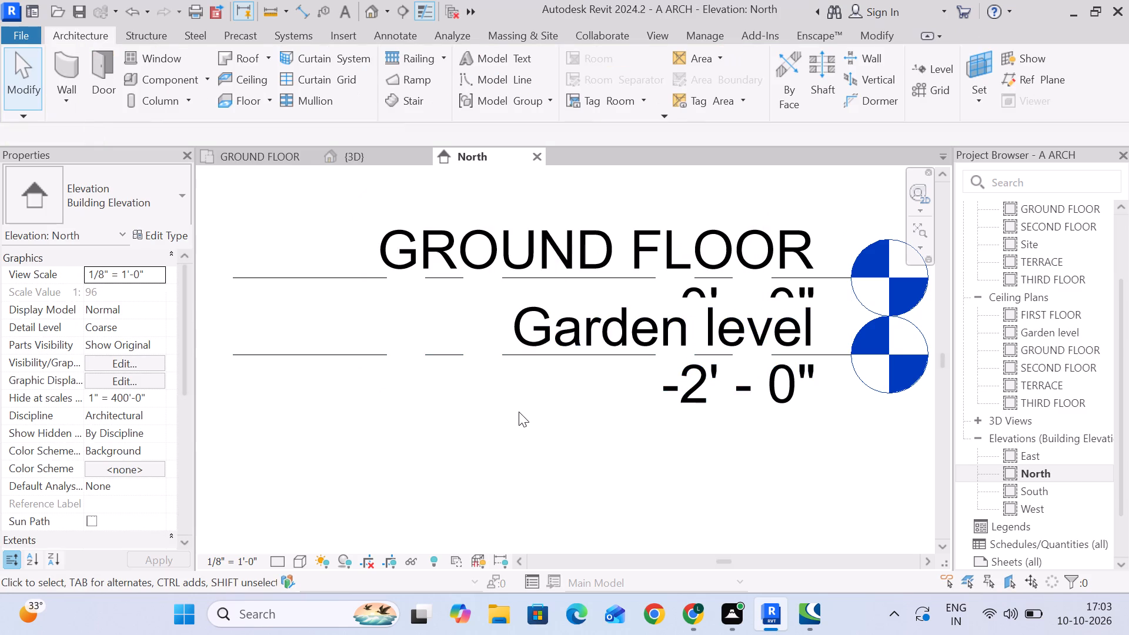
Add an elbow to the Garden level line so its head is offset below the GROUND FLOOR head.
{"action": "scroll", "coordinate": [518, 412], "scroll_direction": "down", "scroll_amount": 4}
{"action": "scroll", "coordinate": [522, 379], "scroll_direction": "up", "scroll_amount": 3}
{"action": "left_click", "coordinate": [437, 380]}
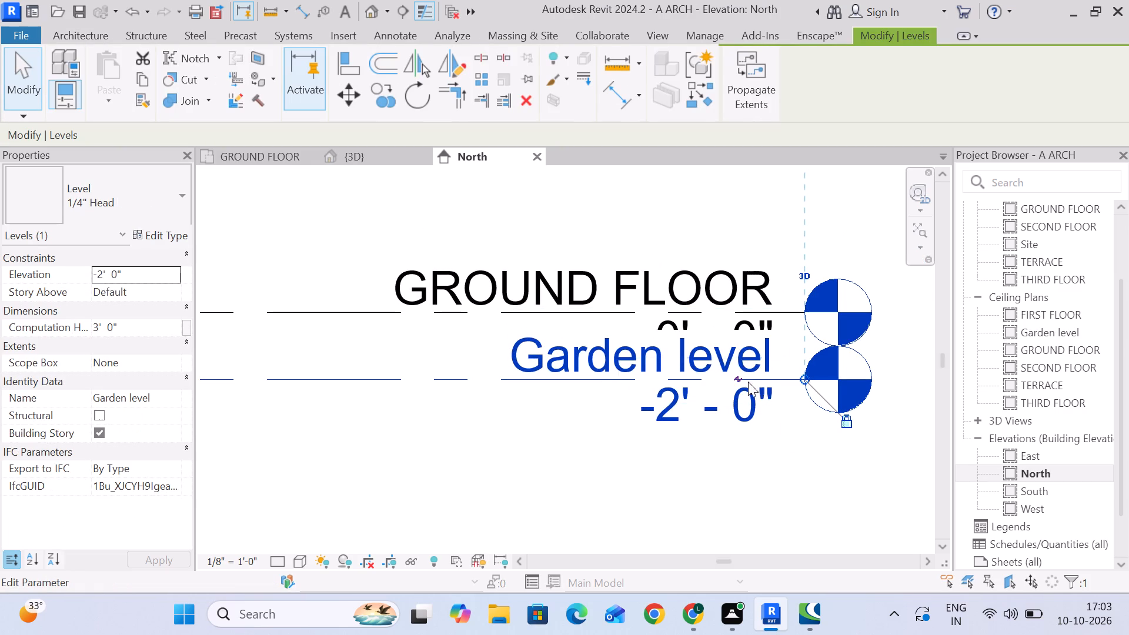
{"action": "left_click", "coordinate": [741, 380]}
{"action": "left_click", "coordinate": [420, 447]}
Inspect the building and boundary walls against the Garden level and GROUND FLOOR lines in the North elevation.
{"action": "scroll", "coordinate": [427, 434], "scroll_direction": "down", "scroll_amount": 4}
{"action": "middle_click_drag", "start_coordinate": [428, 426], "coordinate": [510, 339]}
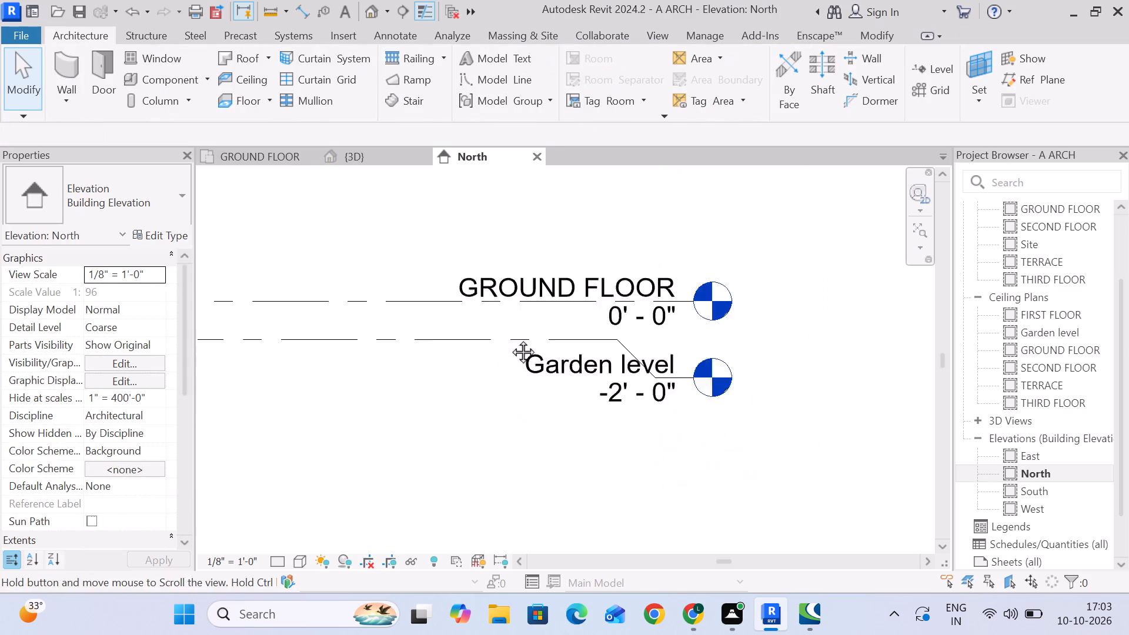
{"action": "middle_click_drag", "start_coordinate": [510, 339], "coordinate": [515, 335]}
{"action": "scroll", "coordinate": [484, 340], "scroll_direction": "down", "scroll_amount": 4}
{"action": "middle_click_drag", "start_coordinate": [402, 387], "coordinate": [413, 388]}
{"action": "middle_click_drag", "start_coordinate": [526, 388], "coordinate": [666, 427]}
{"action": "scroll", "coordinate": [496, 417], "scroll_direction": "down", "scroll_amount": 4}
{"action": "middle_click_drag", "start_coordinate": [383, 435], "coordinate": [504, 410]}
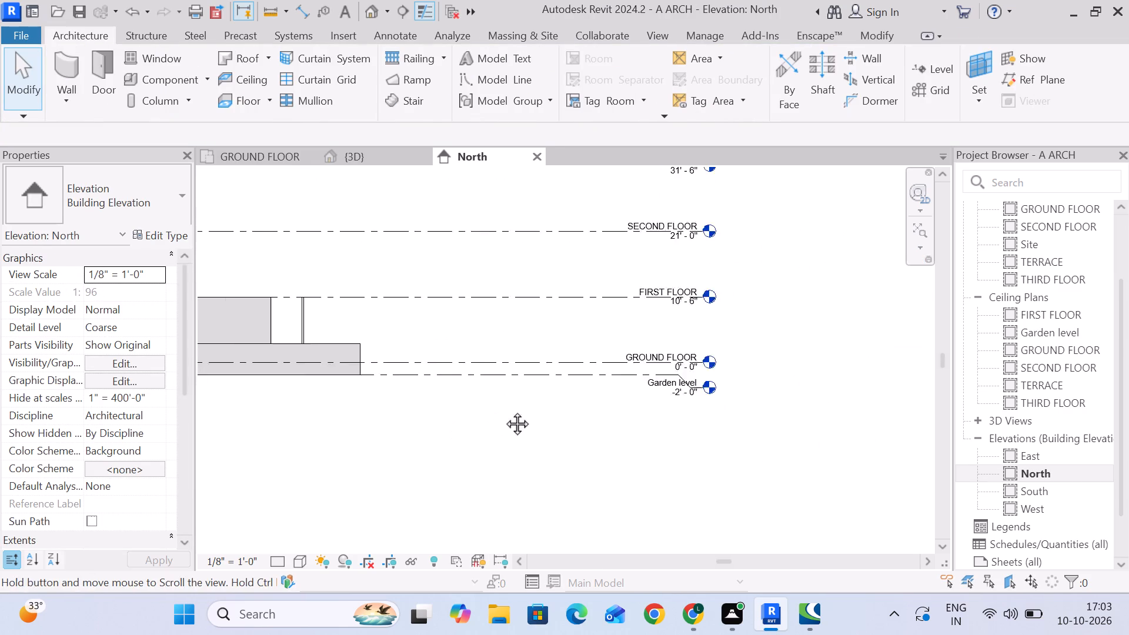
{"action": "middle_click_drag", "start_coordinate": [504, 410], "coordinate": [512, 410]}
{"action": "middle_click_drag", "start_coordinate": [545, 417], "coordinate": [651, 423]}
{"action": "scroll", "coordinate": [650, 419], "scroll_direction": "down", "scroll_amount": 3}
{"action": "middle_click_drag", "start_coordinate": [574, 452], "coordinate": [555, 433]}
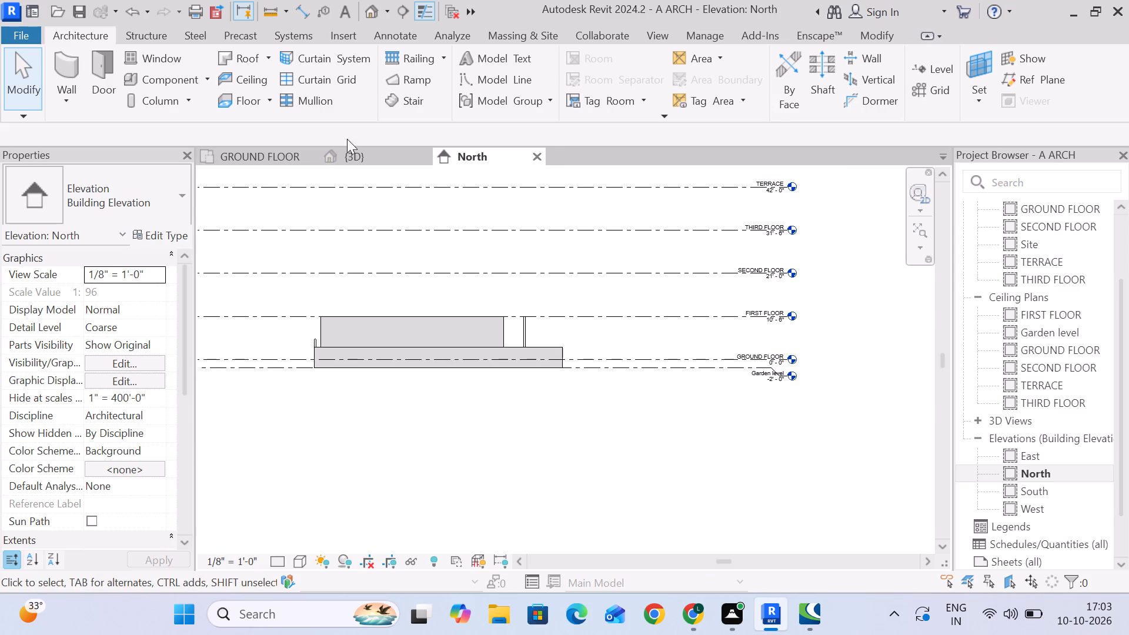
Open the 3D view to check the walls' bases against the Garden level.
{"action": "left_click", "coordinate": [348, 158]}
{"action": "scroll", "coordinate": [485, 350], "scroll_direction": "down", "scroll_amount": 2}
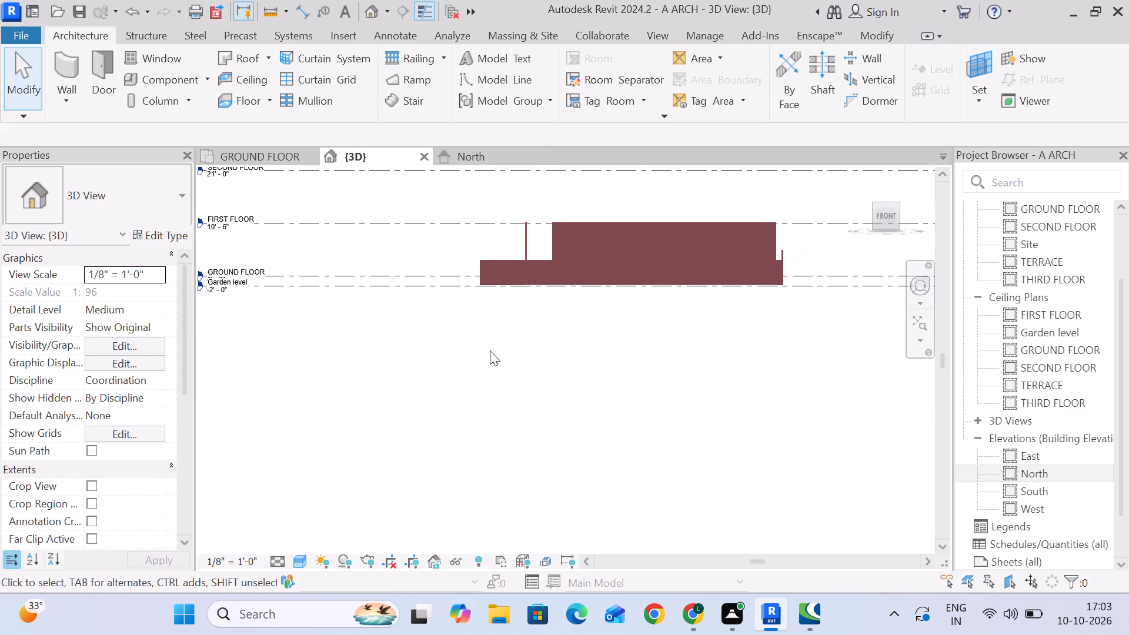
Set the base constraint of the low 4" boundary wall at the building's rear end to Garden level.
{"action": "scroll", "coordinate": [369, 335], "scroll_direction": "down", "scroll_amount": 2}
{"action": "middle_click_drag", "start_coordinate": [388, 353], "coordinate": [412, 376], "text": "shift"}
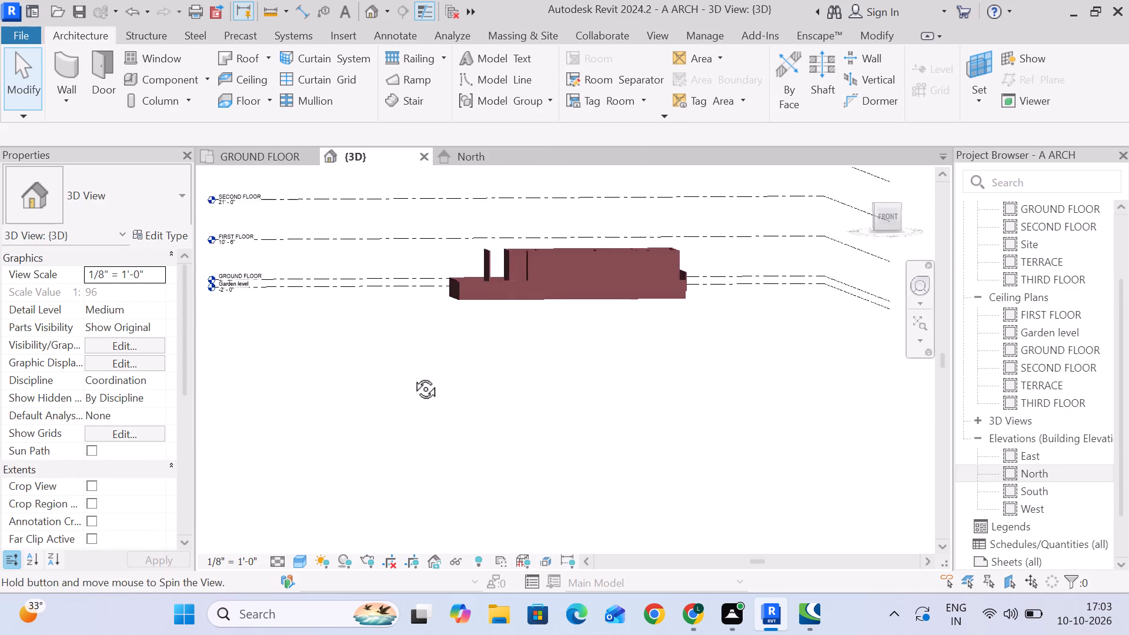
{"action": "middle_click_drag", "start_coordinate": [412, 376], "coordinate": [413, 377], "text": "shift"}
{"action": "middle_click_drag", "start_coordinate": [418, 385], "coordinate": [465, 469], "text": "shift"}
{"action": "scroll", "coordinate": [556, 343], "scroll_direction": "up", "scroll_amount": 3}
{"action": "middle_click_drag", "start_coordinate": [596, 377], "coordinate": [580, 408], "text": "shift"}
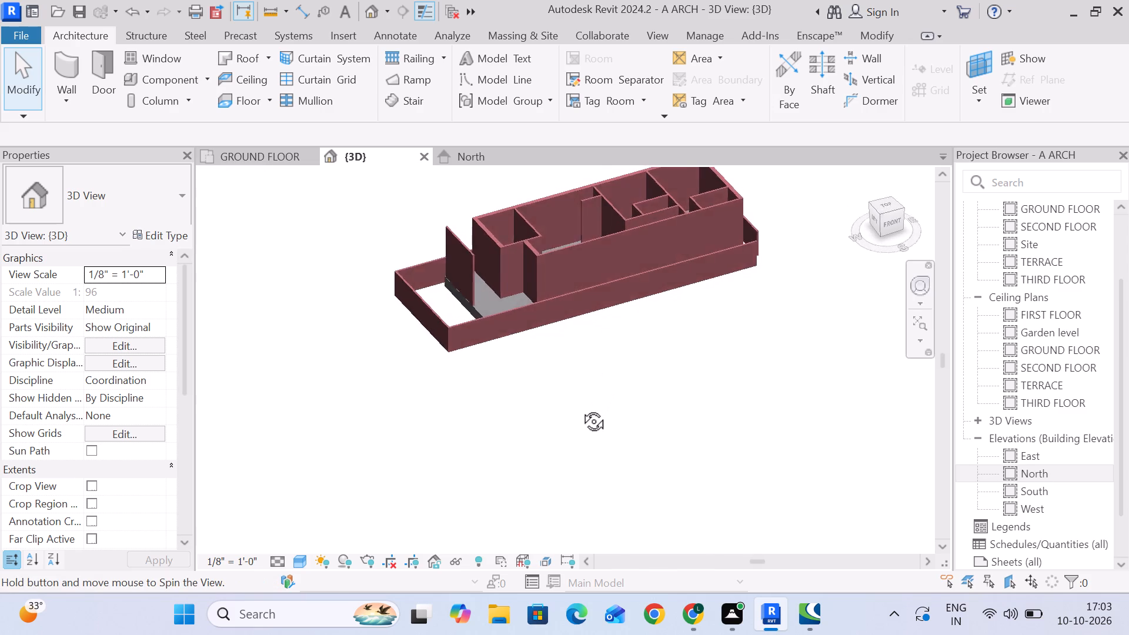
{"action": "middle_click_drag", "start_coordinate": [580, 408], "coordinate": [576, 423], "text": "shift"}
{"action": "middle_click_drag", "start_coordinate": [576, 427], "coordinate": [576, 435], "text": "shift"}
{"action": "scroll", "coordinate": [746, 293], "scroll_direction": "up", "scroll_amount": 5}
{"action": "middle_click_drag", "start_coordinate": [784, 302], "coordinate": [737, 258], "text": "shift"}
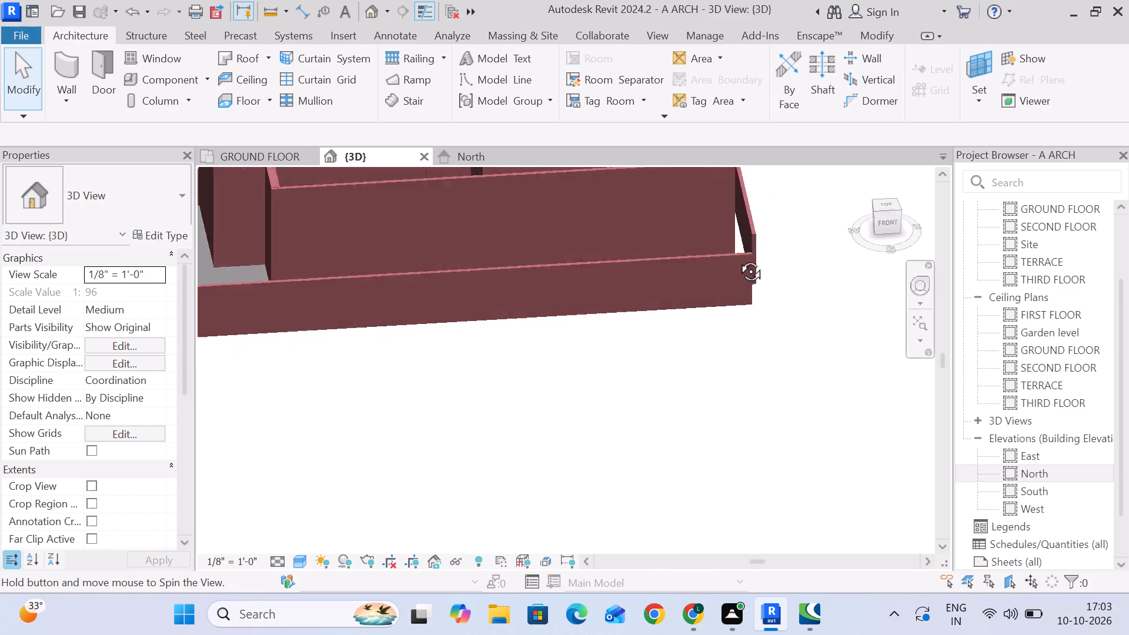
{"action": "middle_click_drag", "start_coordinate": [737, 258], "coordinate": [682, 190], "text": "shift"}
{"action": "middle_click_drag", "start_coordinate": [649, 182], "coordinate": [599, 182], "text": "shift"}
{"action": "left_click", "coordinate": [644, 260]}
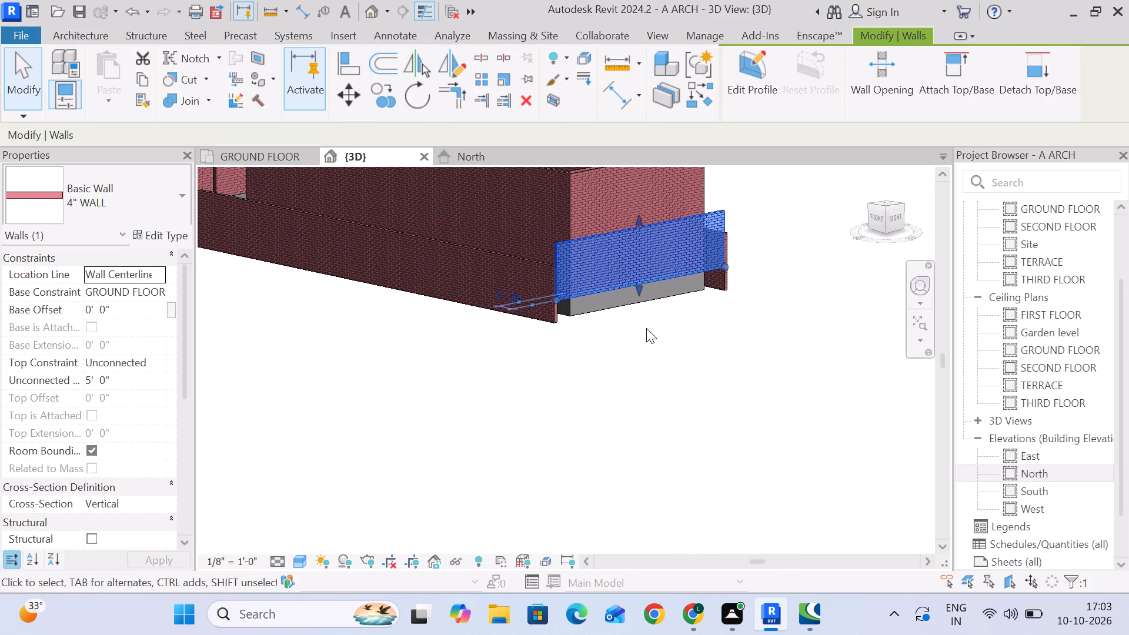
{"action": "left_click", "coordinate": [162, 288]}
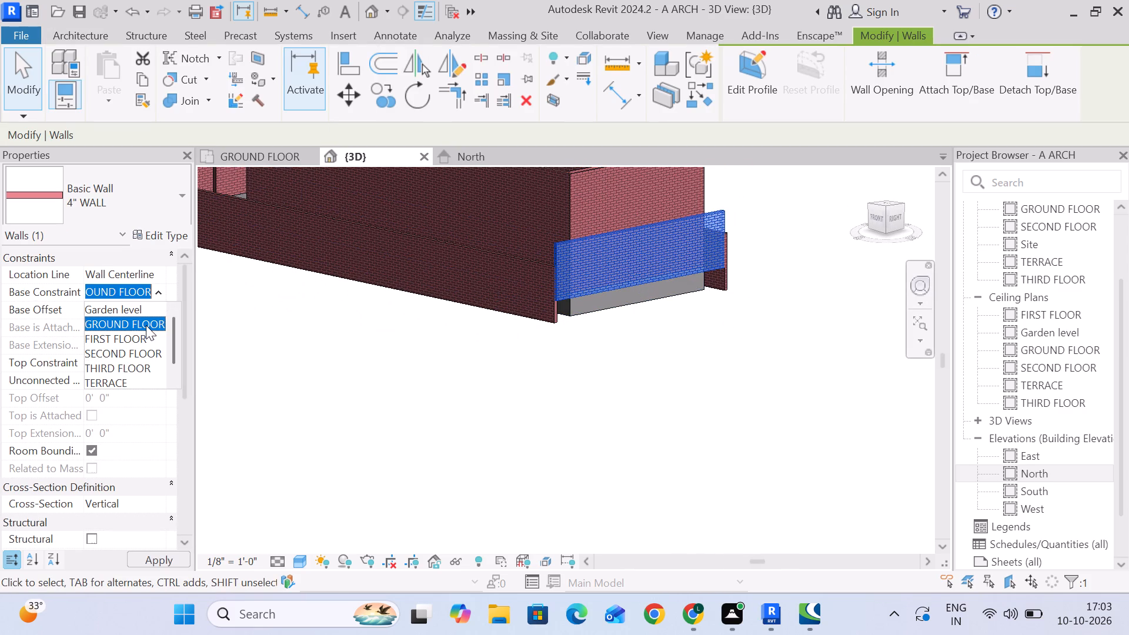
{"action": "left_click", "coordinate": [125, 306]}
{"action": "left_click", "coordinate": [340, 335]}
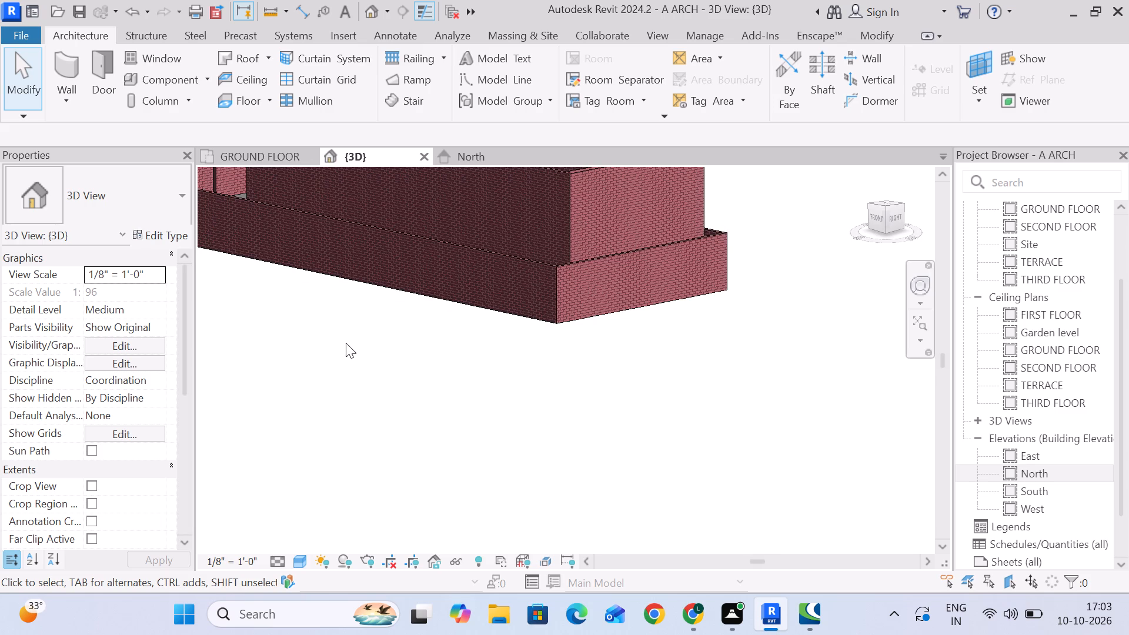
Inspect the boundary walls from all sides and the ground floor slab edge beside the freestanding front wall.
{"action": "scroll", "coordinate": [346, 343], "scroll_direction": "down", "scroll_amount": 6}
{"action": "middle_click_drag", "start_coordinate": [449, 390], "coordinate": [467, 390], "text": "shift"}
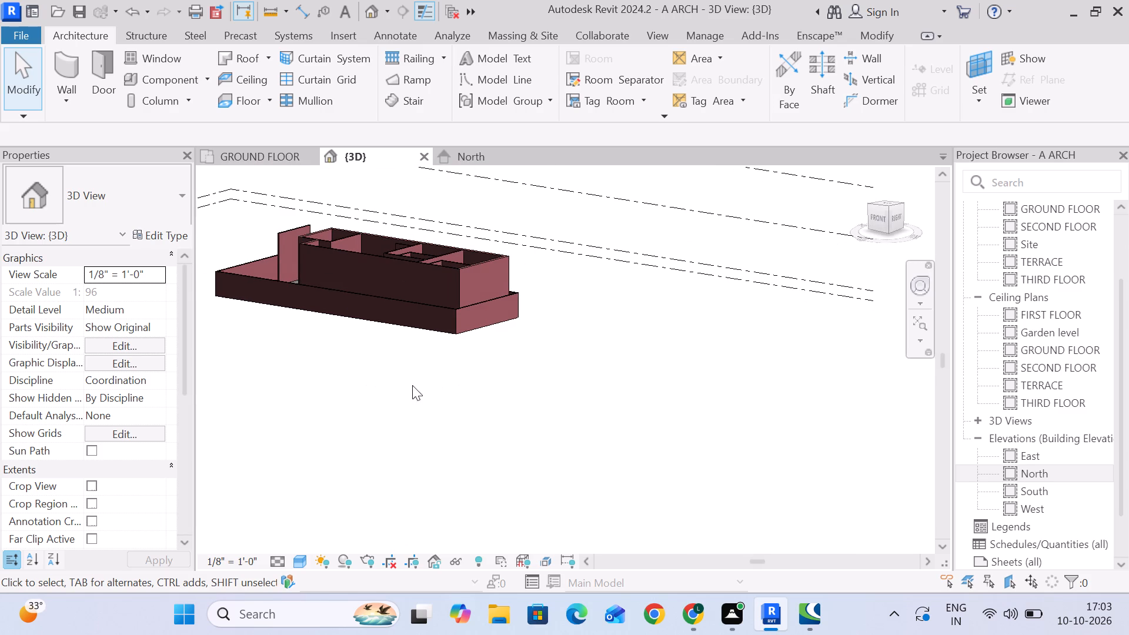
{"action": "middle_click_drag", "start_coordinate": [378, 383], "coordinate": [766, 383], "text": "shift"}
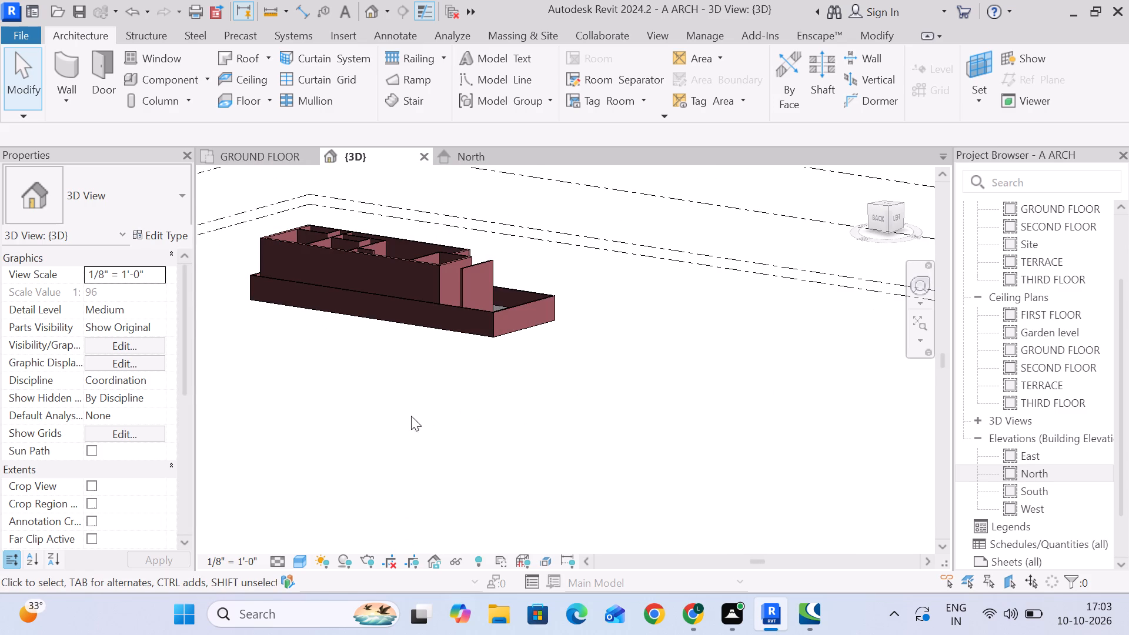
{"action": "scroll", "coordinate": [507, 390], "scroll_direction": "down", "scroll_amount": 4}
{"action": "middle_click_drag", "start_coordinate": [584, 374], "coordinate": [350, 524], "text": "shift"}
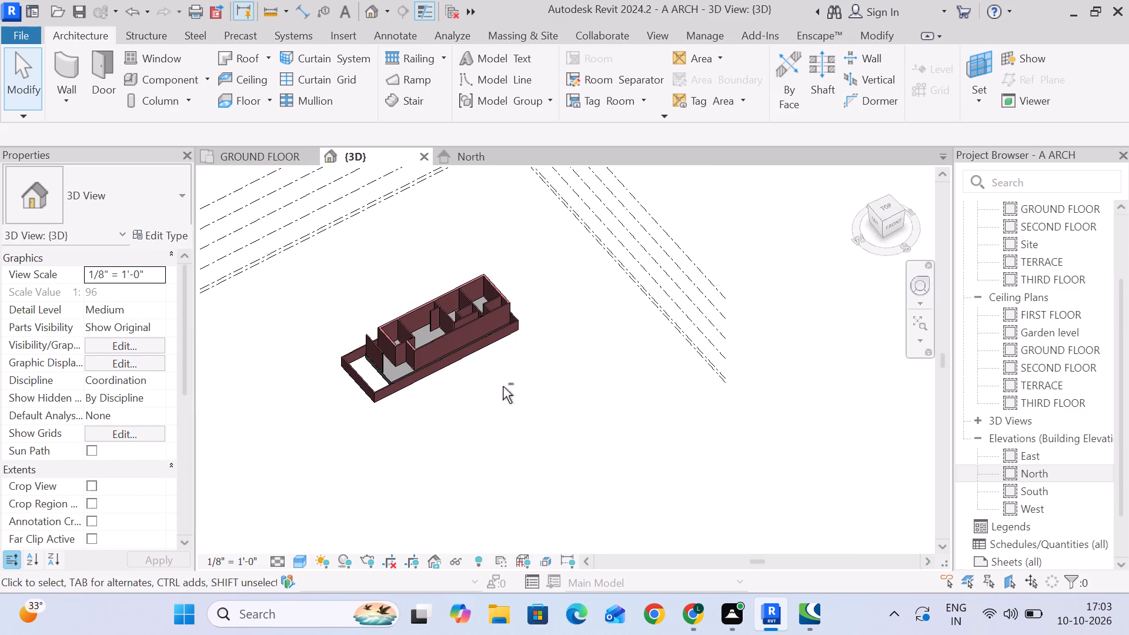
{"action": "middle_click_drag", "start_coordinate": [491, 418], "coordinate": [479, 424], "text": "shift"}
{"action": "middle_click_drag", "start_coordinate": [478, 409], "coordinate": [485, 373], "text": "shift"}
{"action": "scroll", "coordinate": [346, 361], "scroll_direction": "up", "scroll_amount": 7}
{"action": "scroll", "coordinate": [579, 503], "scroll_direction": "up", "scroll_amount": 1}
{"action": "middle_click_drag", "start_coordinate": [579, 503], "coordinate": [576, 492]}
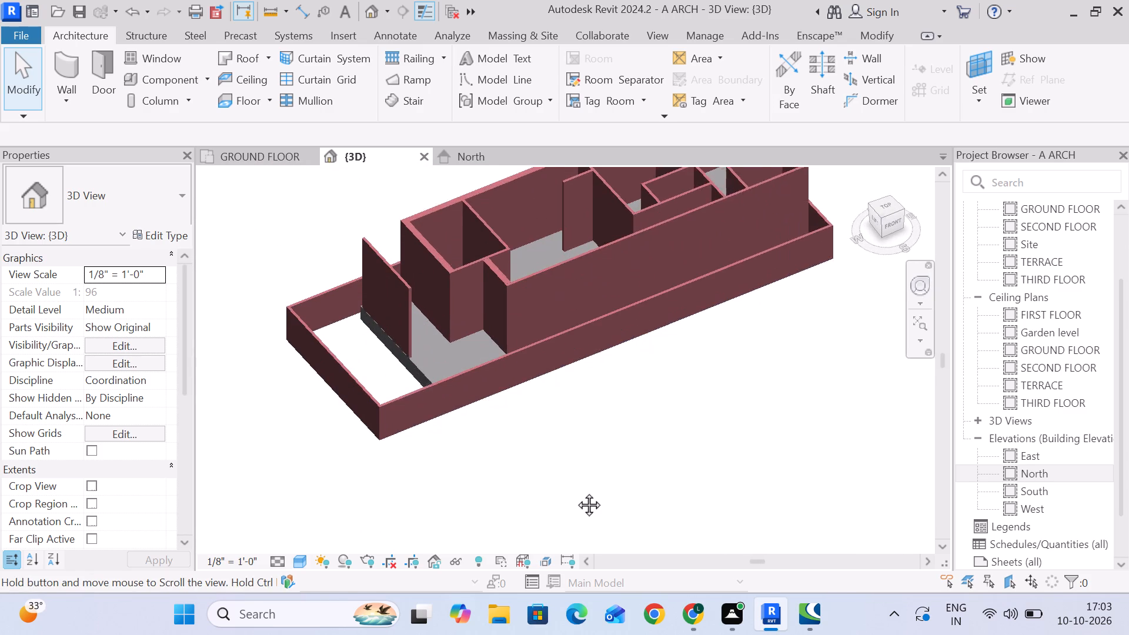
{"action": "middle_click_drag", "start_coordinate": [576, 492], "coordinate": [535, 444]}
{"action": "scroll", "coordinate": [532, 443], "scroll_direction": "up", "scroll_amount": 3}
{"action": "middle_click_drag", "start_coordinate": [457, 410], "coordinate": [537, 496]}
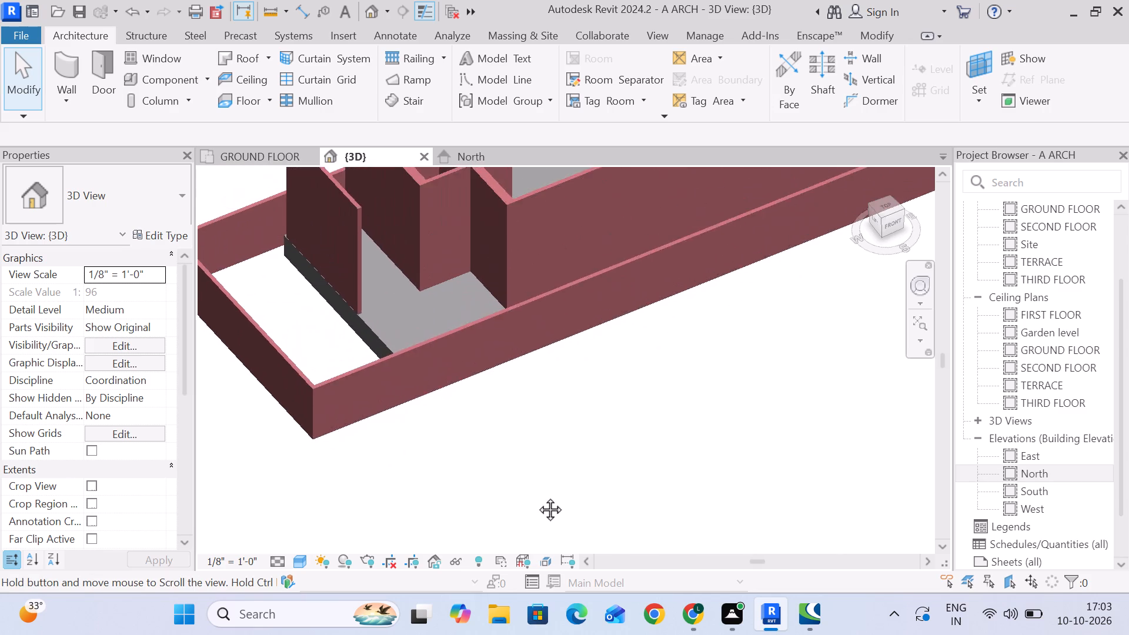
{"action": "middle_click_drag", "start_coordinate": [537, 496], "coordinate": [537, 497]}
{"action": "scroll", "coordinate": [540, 499], "scroll_direction": "up", "scroll_amount": 1}
{"action": "scroll", "coordinate": [319, 284], "scroll_direction": "up", "scroll_amount": 13}
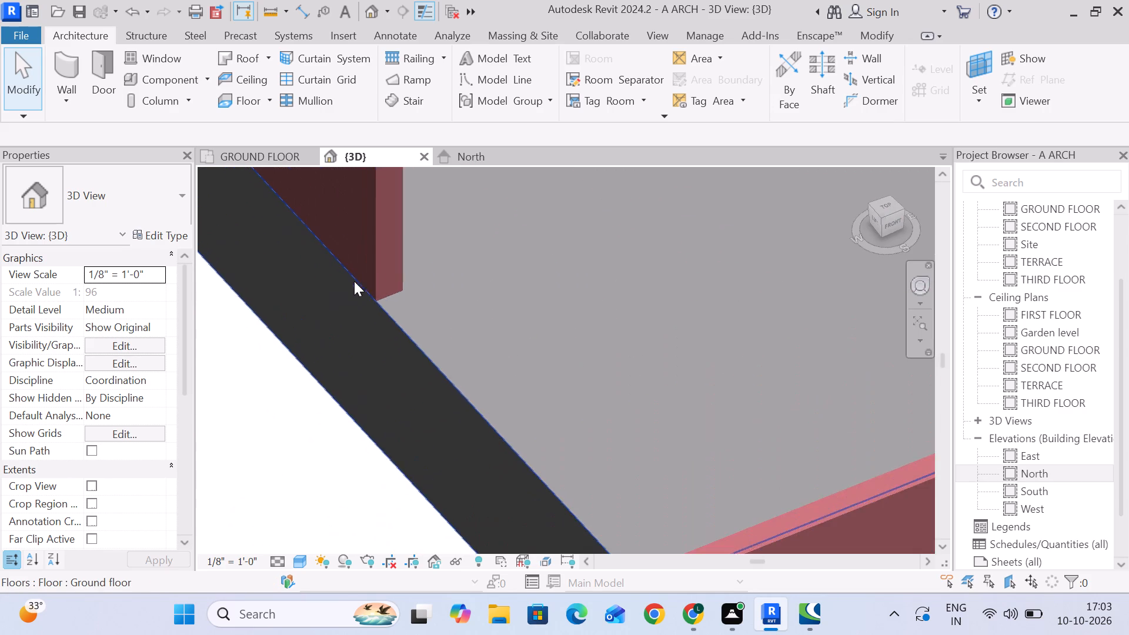
{"action": "scroll", "coordinate": [361, 280], "scroll_direction": "up", "scroll_amount": 6}
{"action": "left_click", "coordinate": [621, 366]}
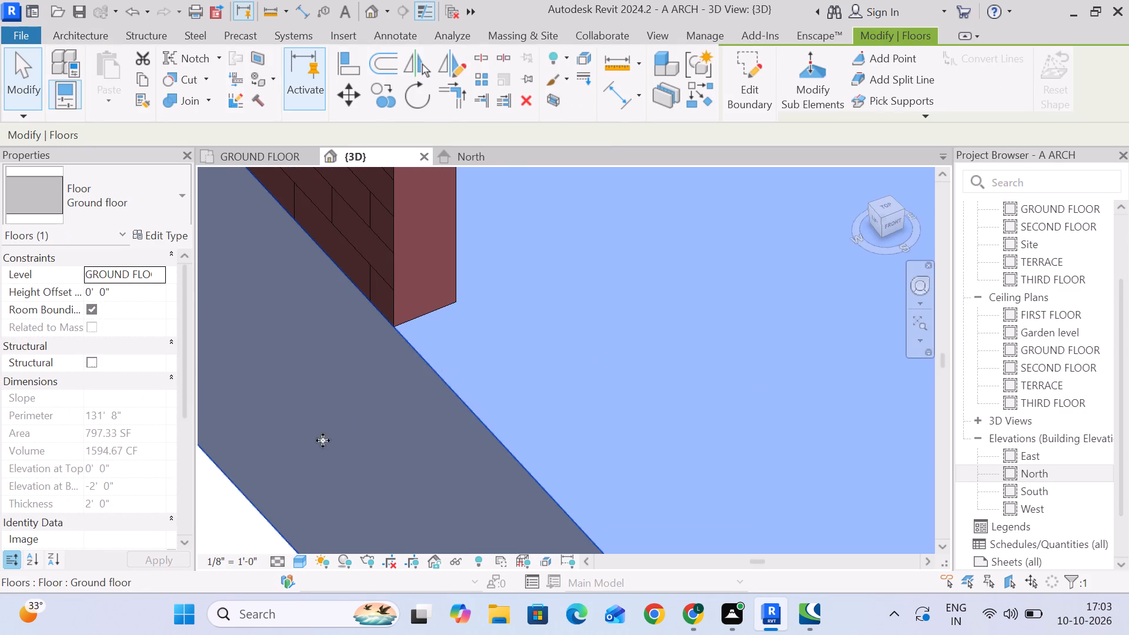
{"action": "scroll", "coordinate": [334, 441], "scroll_direction": "down", "scroll_amount": 10}
{"action": "key", "text": "Escape"}
{"action": "scroll", "coordinate": [352, 428], "scroll_direction": "down", "scroll_amount": 10}
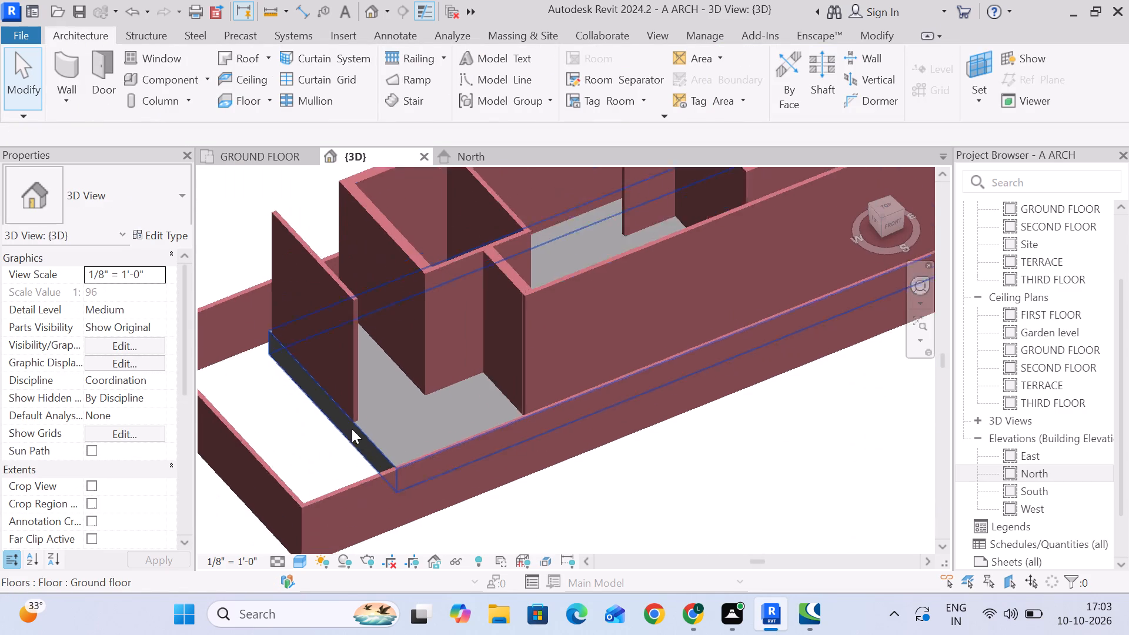
{"action": "left_click", "coordinate": [610, 473]}
Examine the ground floor room layout, the front porch area and the gap between building and boundary walls.
{"action": "middle_click_drag", "start_coordinate": [690, 469], "coordinate": [657, 436]}
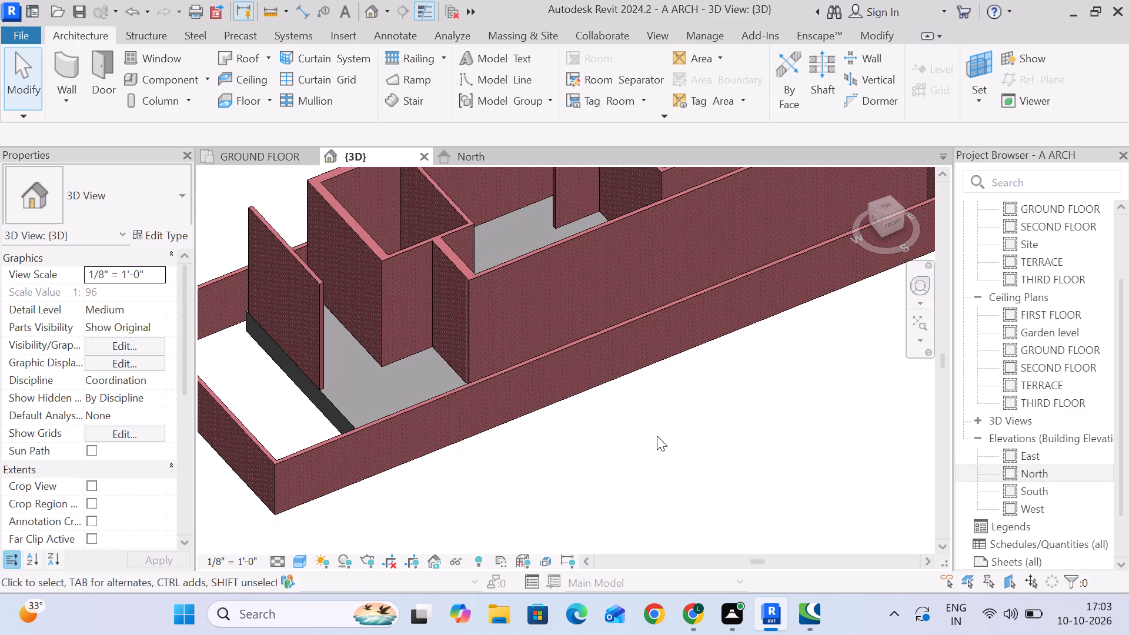
{"action": "scroll", "coordinate": [663, 435], "scroll_direction": "down", "scroll_amount": 2}
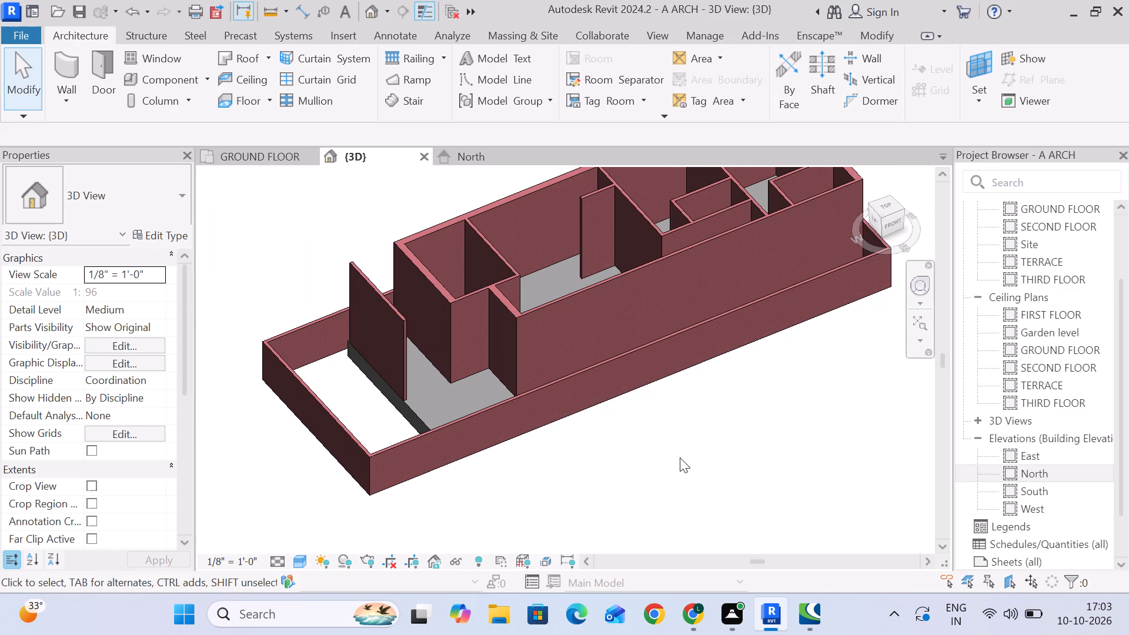
{"action": "middle_click_drag", "start_coordinate": [673, 466], "coordinate": [570, 472], "text": "shift"}
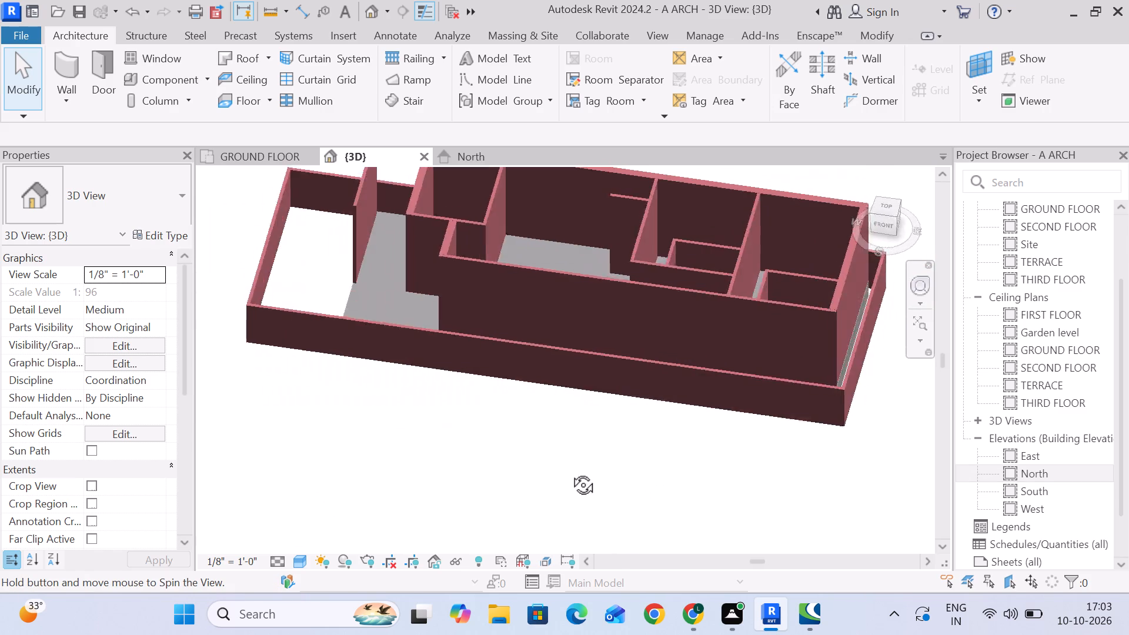
{"action": "middle_click_drag", "start_coordinate": [570, 472], "coordinate": [422, 460], "text": "shift"}
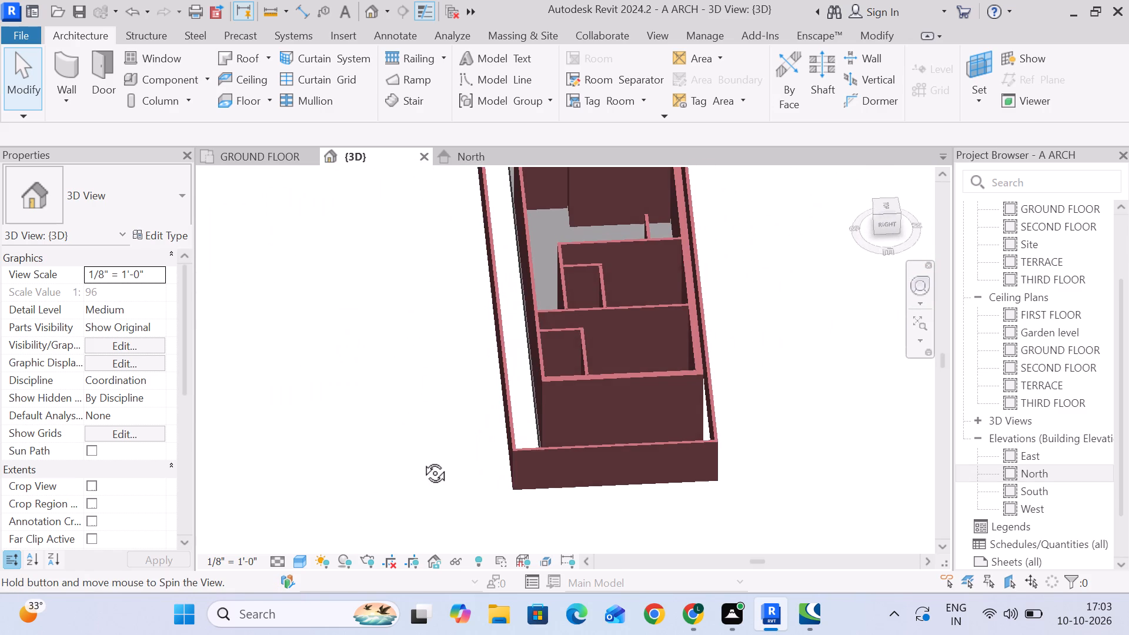
{"action": "middle_click_drag", "start_coordinate": [422, 460], "coordinate": [826, 472], "text": "shift"}
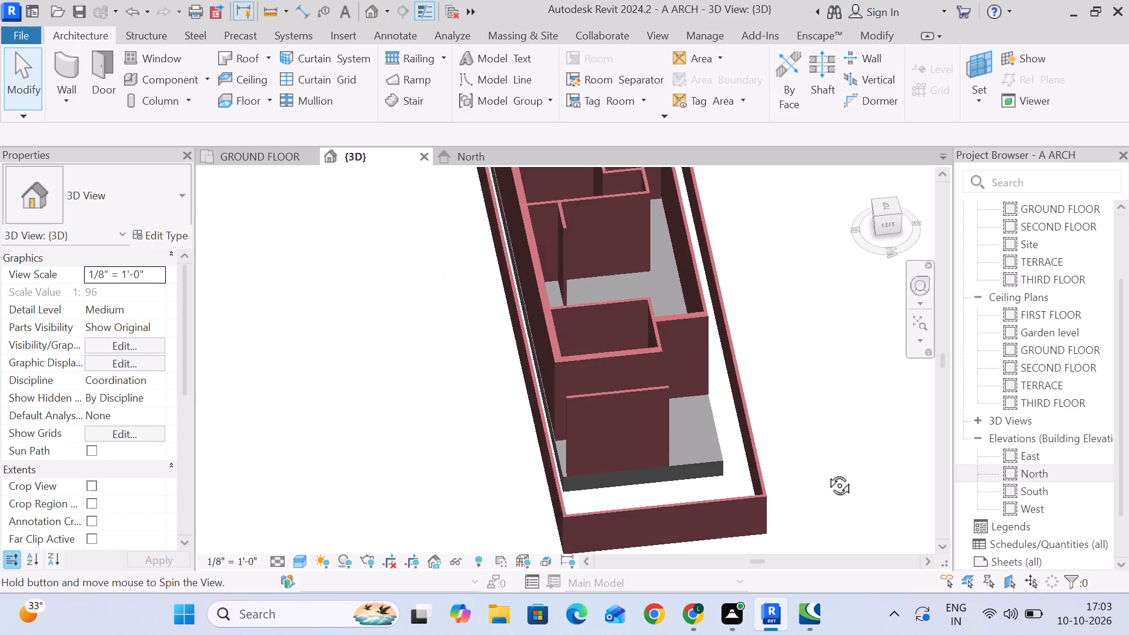
{"action": "middle_click_drag", "start_coordinate": [826, 472], "coordinate": [760, 522], "text": "shift"}
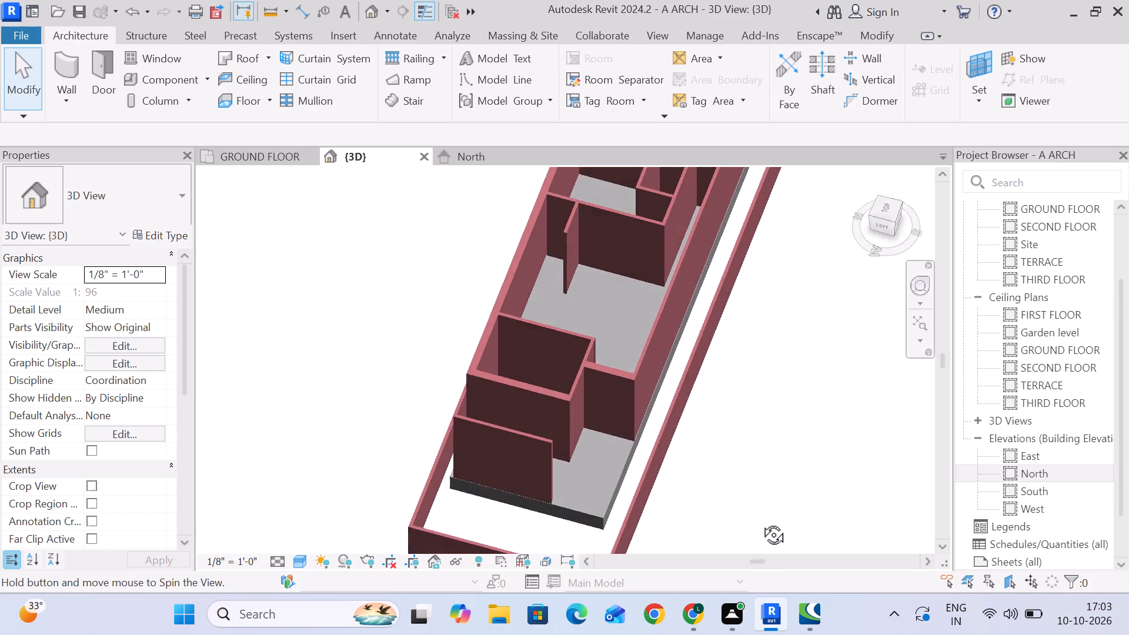
{"action": "middle_click_drag", "start_coordinate": [760, 522], "coordinate": [776, 431], "text": "shift"}
{"action": "middle_click_drag", "start_coordinate": [818, 437], "coordinate": [825, 438], "text": "shift"}
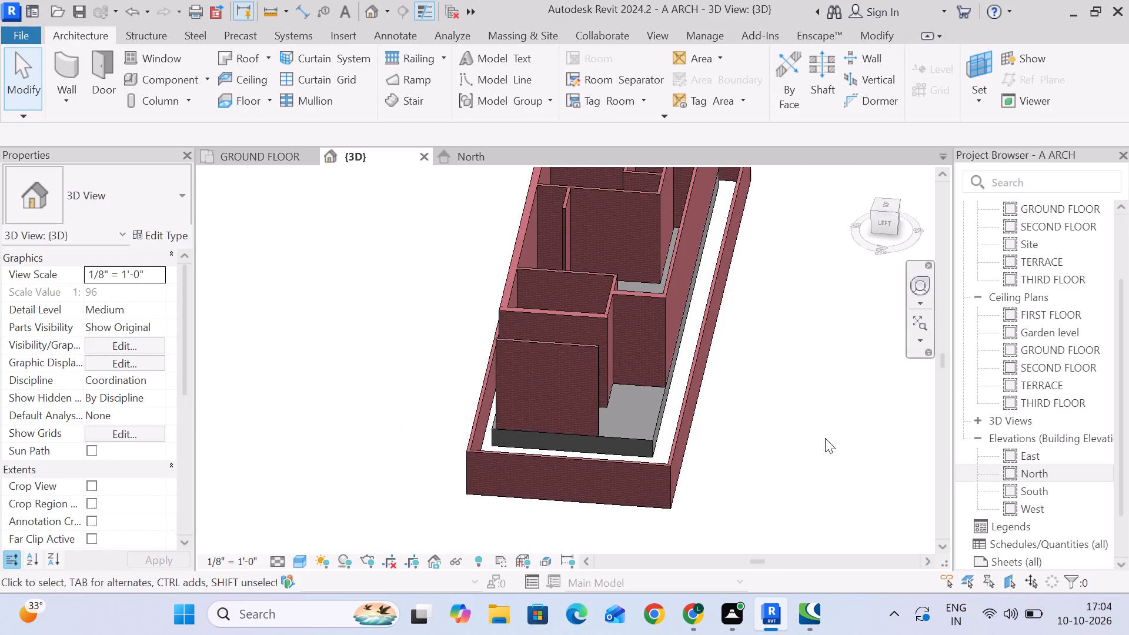
{"action": "scroll", "coordinate": [826, 436], "scroll_direction": "down", "scroll_amount": 3}
{"action": "middle_click_drag", "start_coordinate": [797, 443], "coordinate": [807, 454], "text": "shift"}
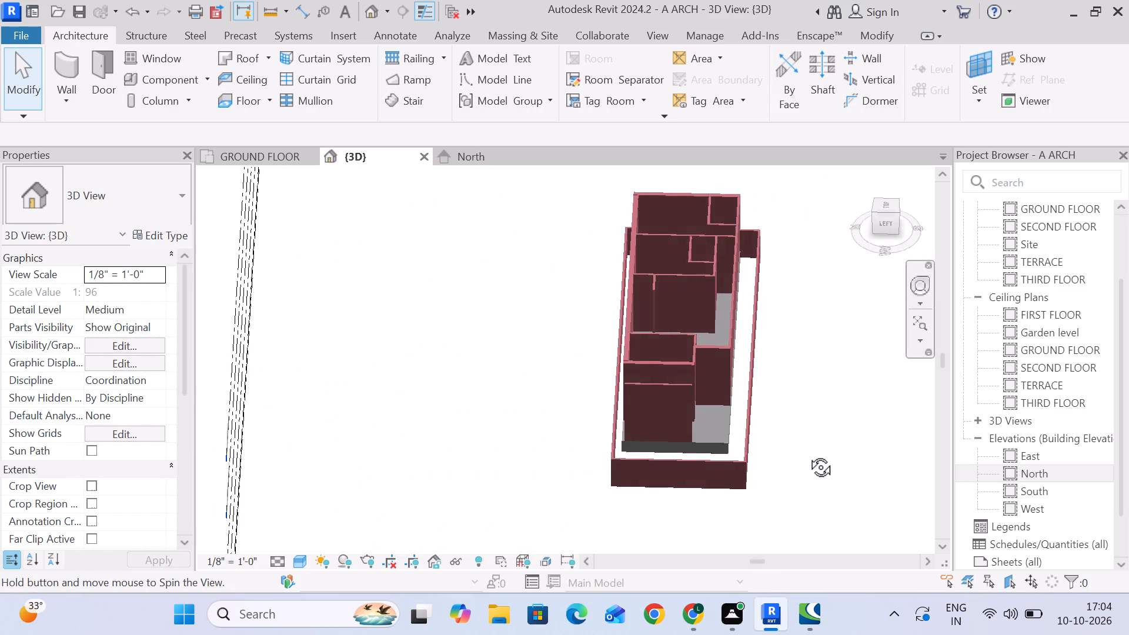
{"action": "middle_click_drag", "start_coordinate": [807, 454], "coordinate": [692, 459], "text": "shift"}
{"action": "scroll", "coordinate": [690, 452], "scroll_direction": "up", "scroll_amount": 3}
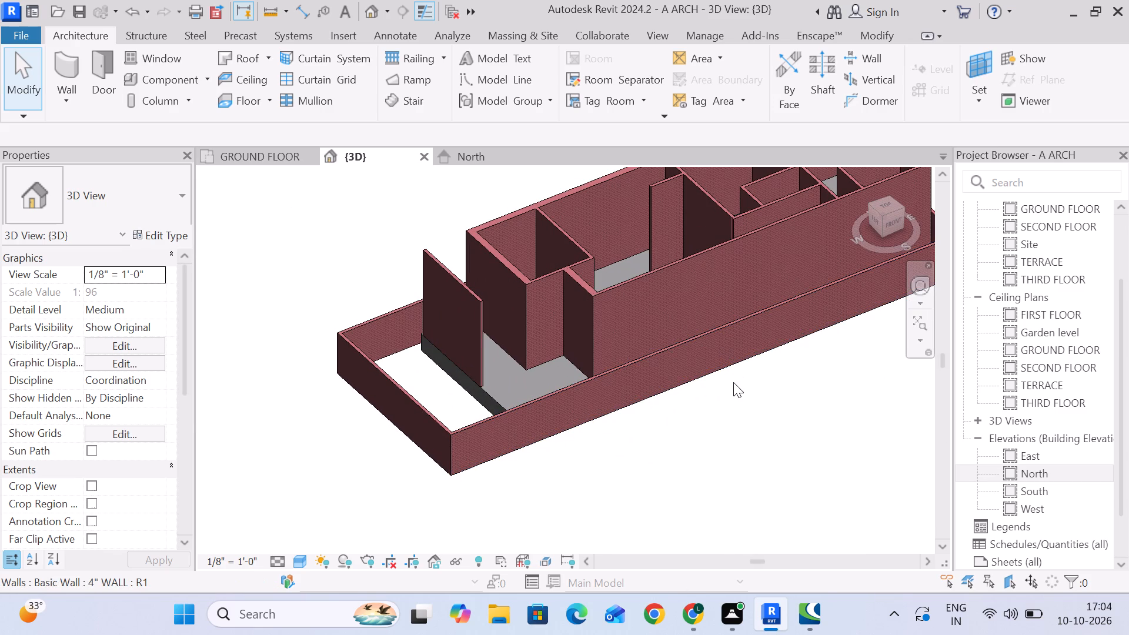
{"action": "middle_click_drag", "start_coordinate": [733, 382], "coordinate": [737, 401]}
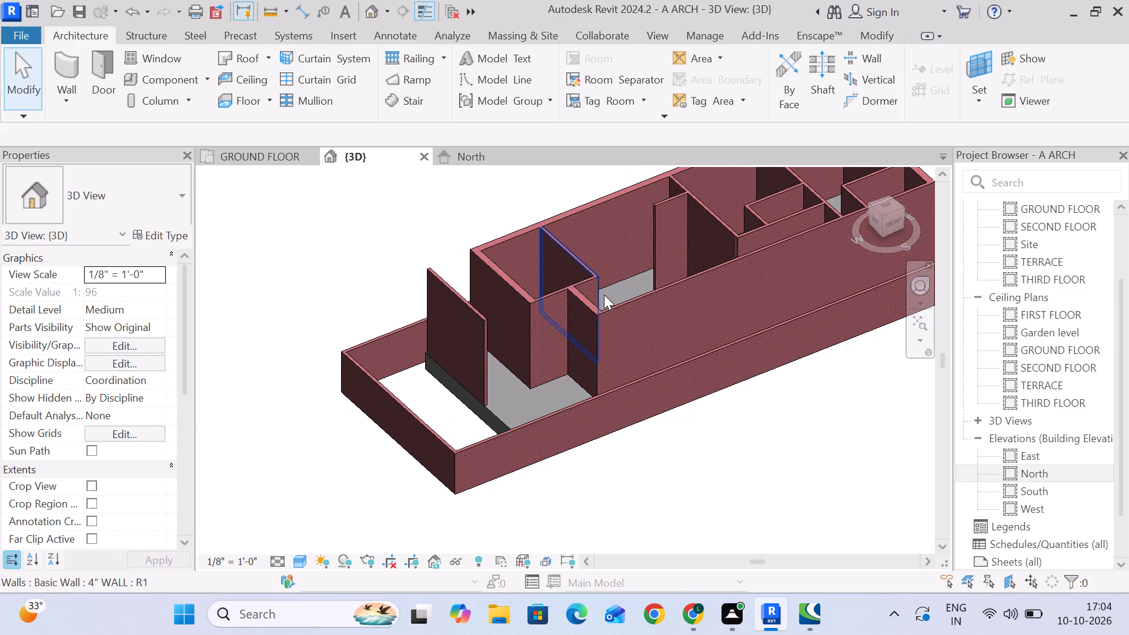
{"action": "middle_click_drag", "start_coordinate": [843, 415], "coordinate": [680, 462]}
{"action": "scroll", "coordinate": [567, 298], "scroll_direction": "up", "scroll_amount": 13}
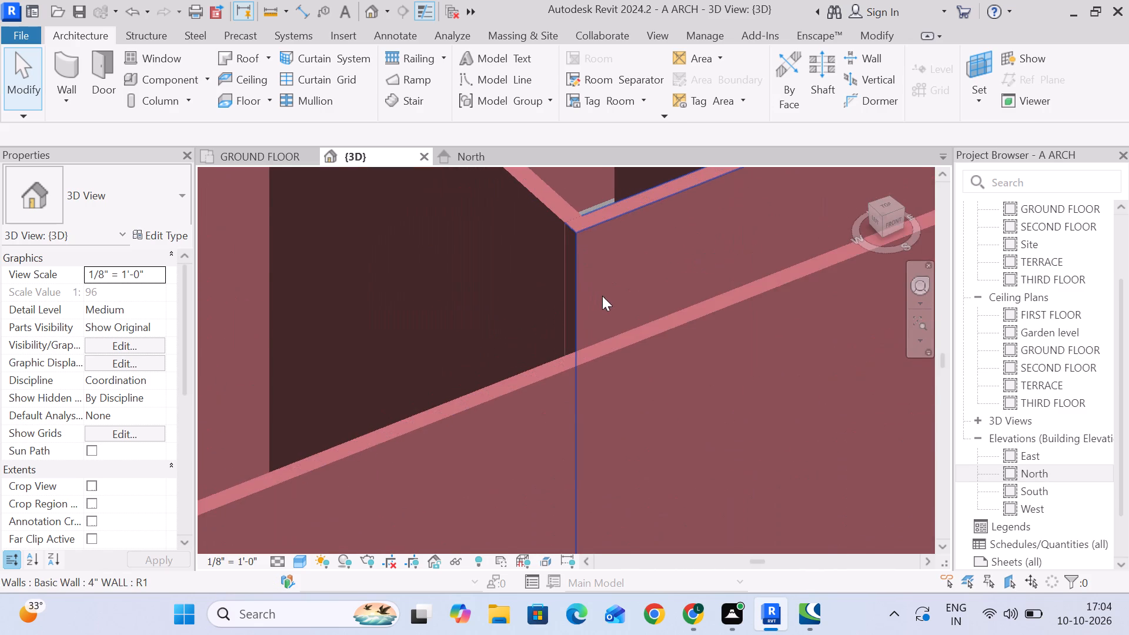
{"action": "scroll", "coordinate": [637, 360], "scroll_direction": "down", "scroll_amount": 11}
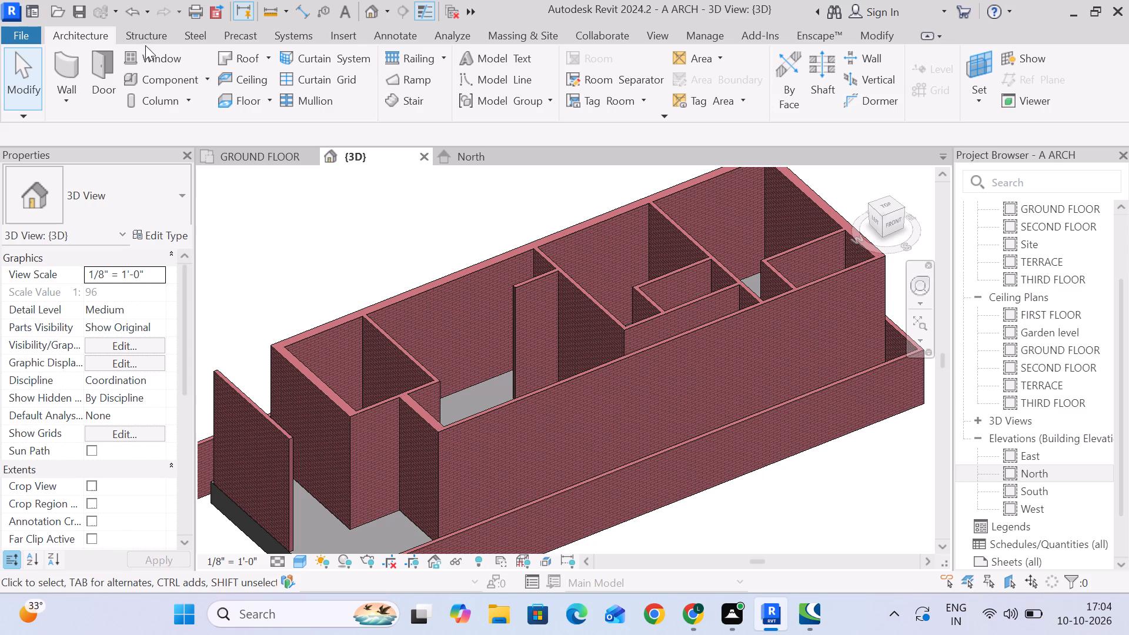
Start the Door tool and duplicate the Single-Flush 36" x 84" type as "Entrance door".
{"action": "left_click", "coordinate": [111, 67]}
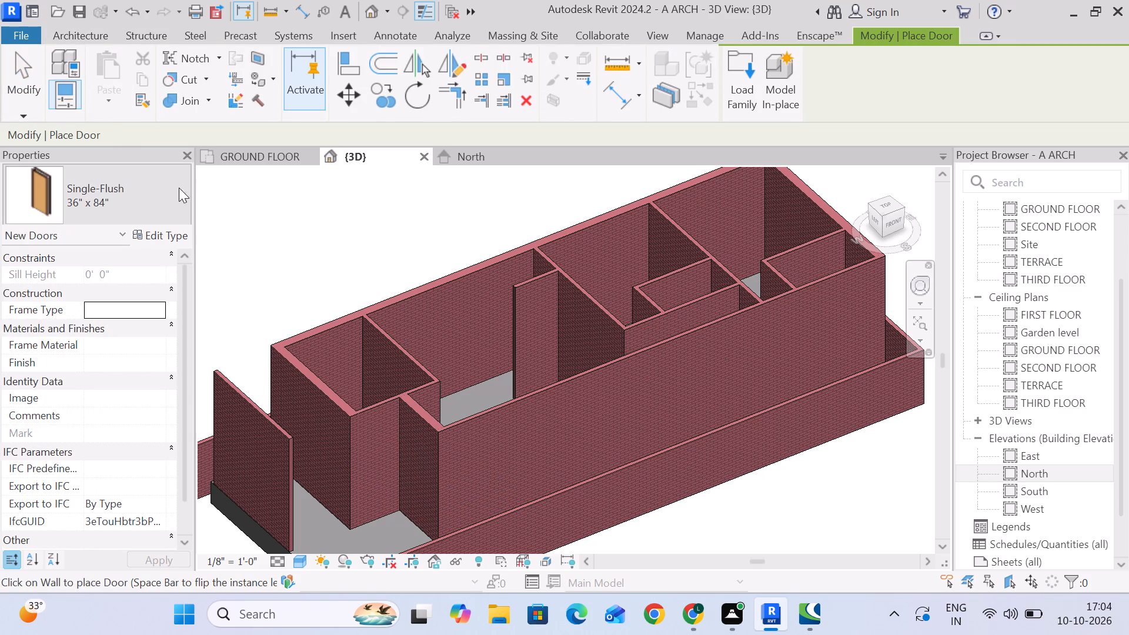
{"action": "left_click", "coordinate": [166, 238]}
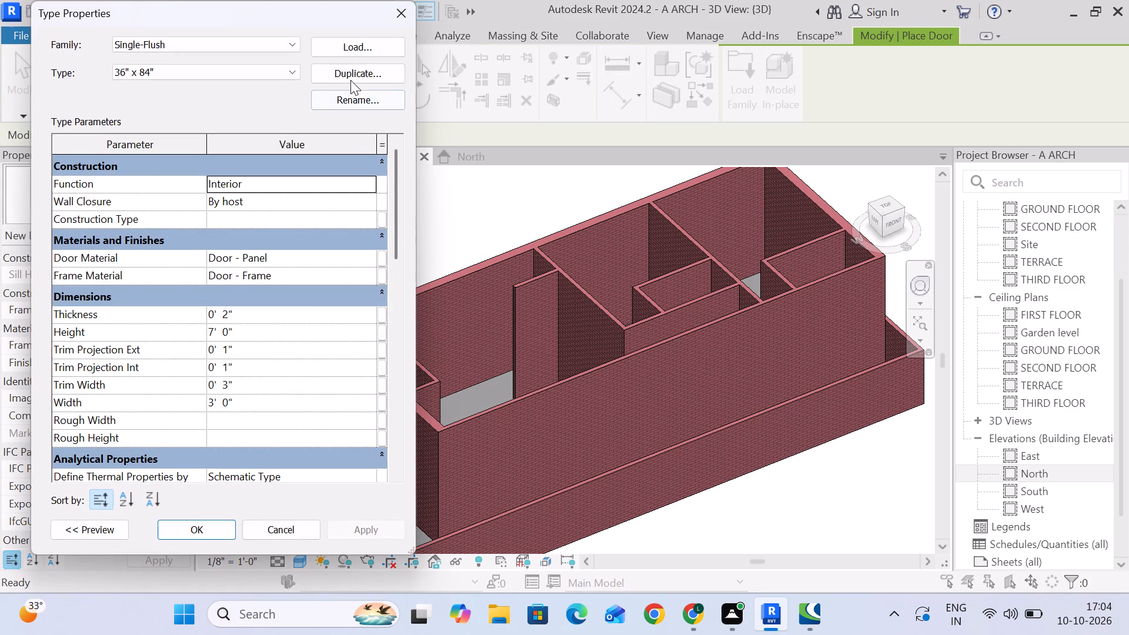
{"action": "left_click", "coordinate": [352, 74]}
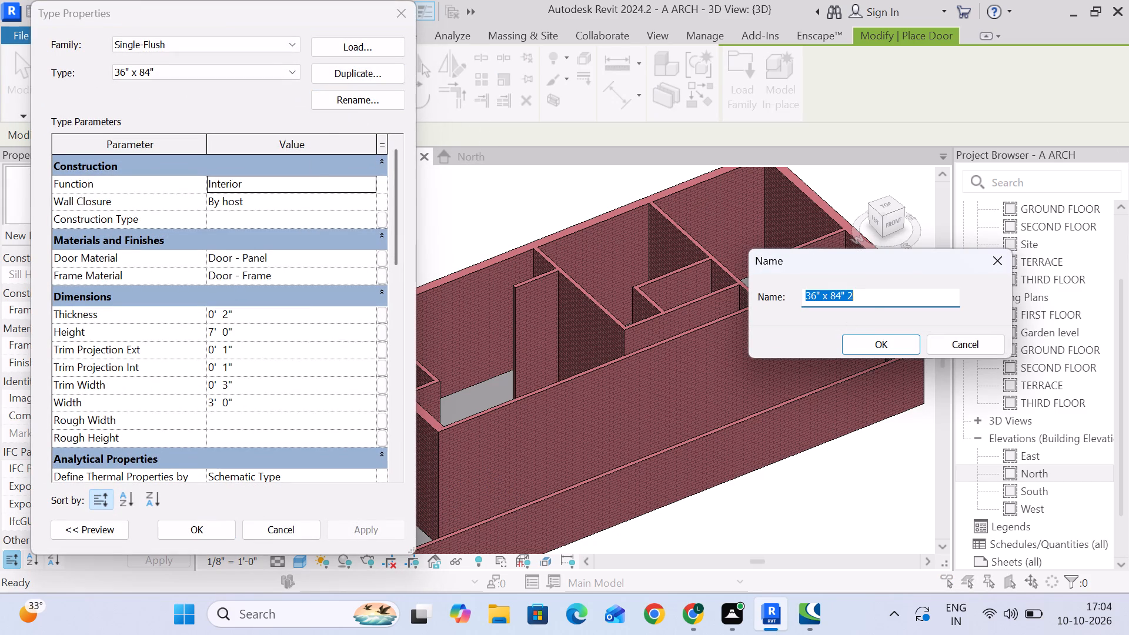
{"action": "type", "text": "ent"}
{"action": "type", "text": "an"}
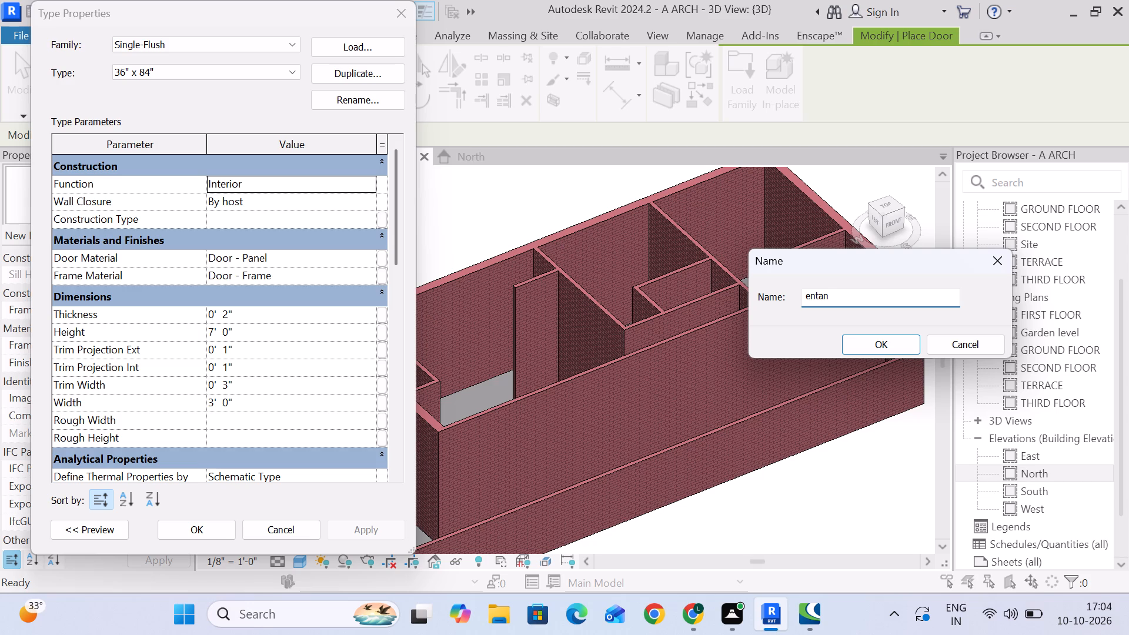
{"action": "key", "text": "BackSpace"}
{"action": "key", "text": "BackSpace"}
{"action": "key", "text": "BackSpace"}
{"action": "key", "text": "BackSpace"}
{"action": "key", "text": "BackSpace"}
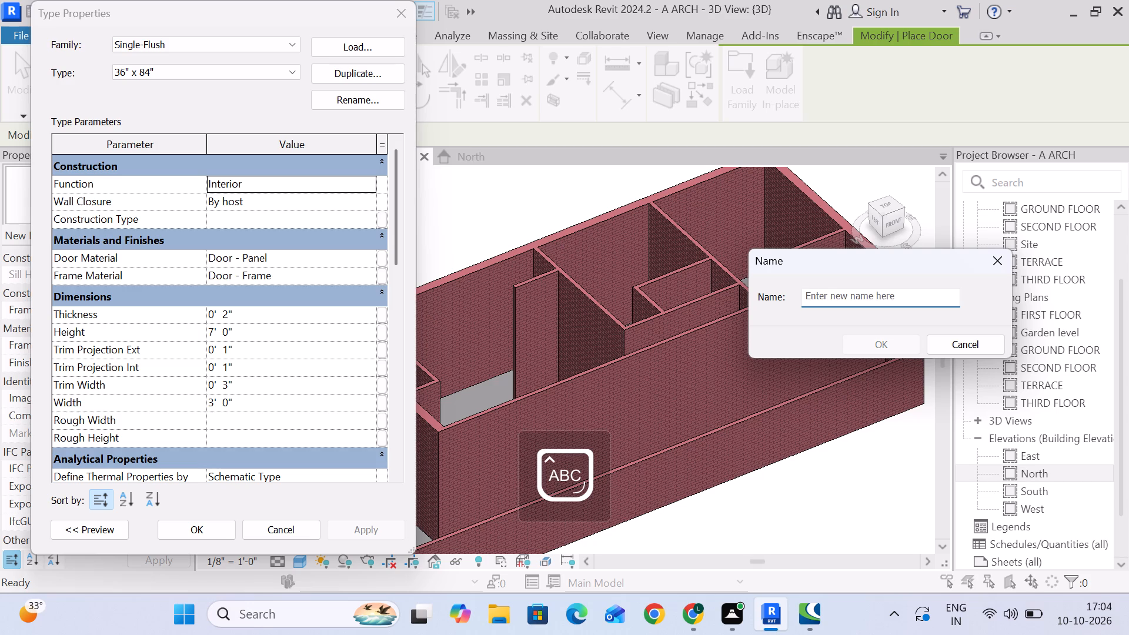
{"action": "type", "text": "nr"}
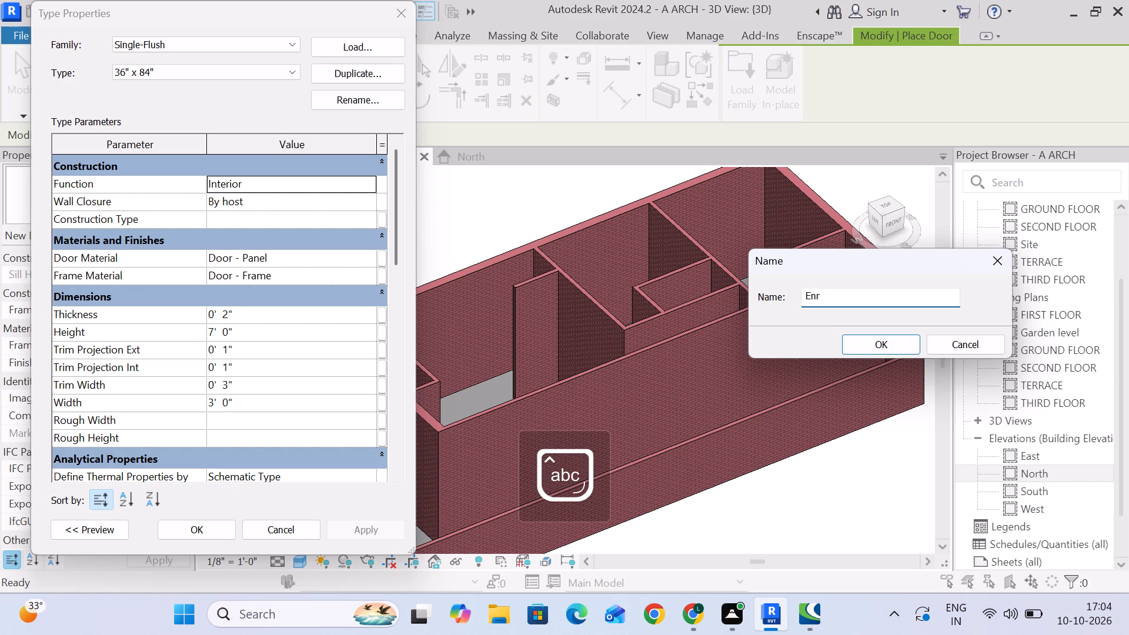
{"action": "key", "text": "BackSpace"}
{"action": "type", "text": "trance door"}
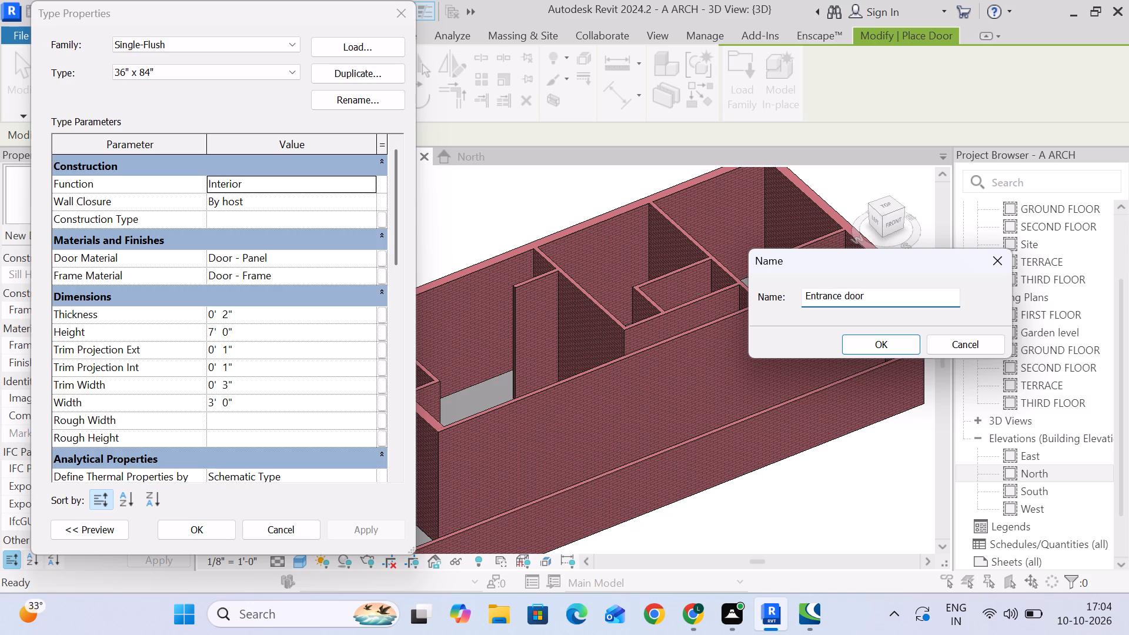
{"action": "key", "text": "Return"}
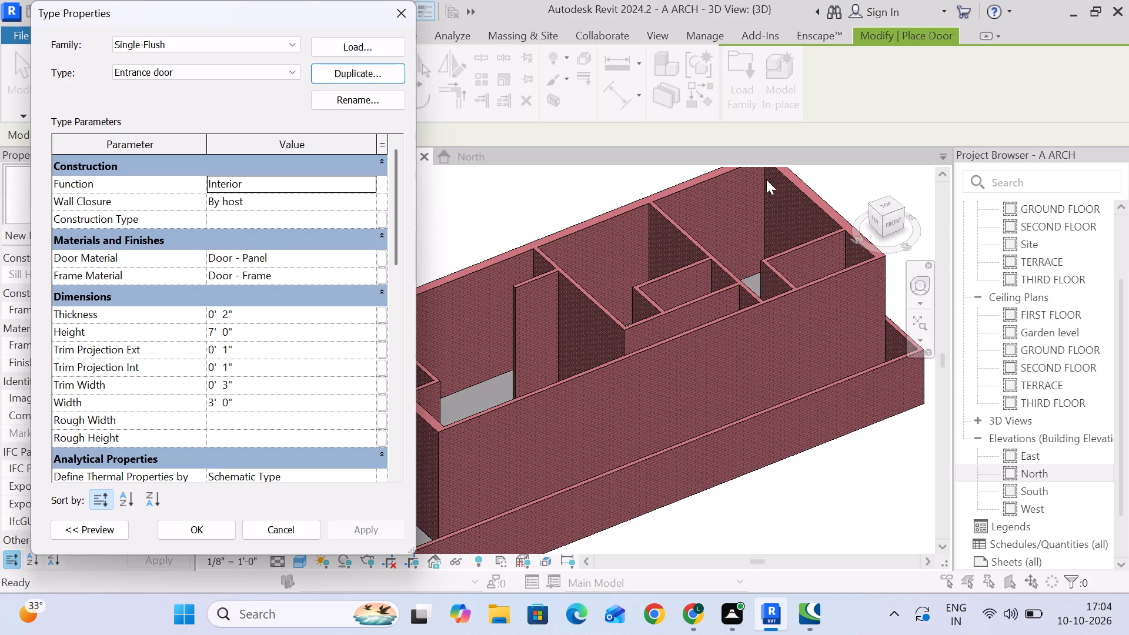
Start loading a door family and browse to the door folder inside COMPOUNTS DESIGN AND COLOUR.
{"action": "left_click", "coordinate": [371, 40]}
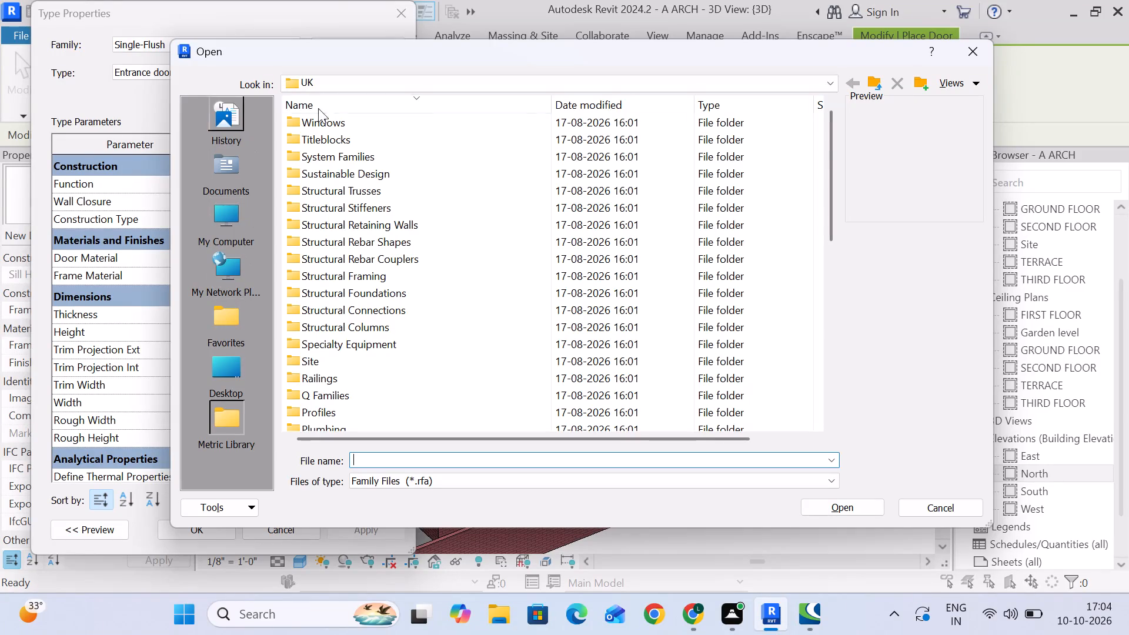
{"action": "left_click", "coordinate": [353, 80]}
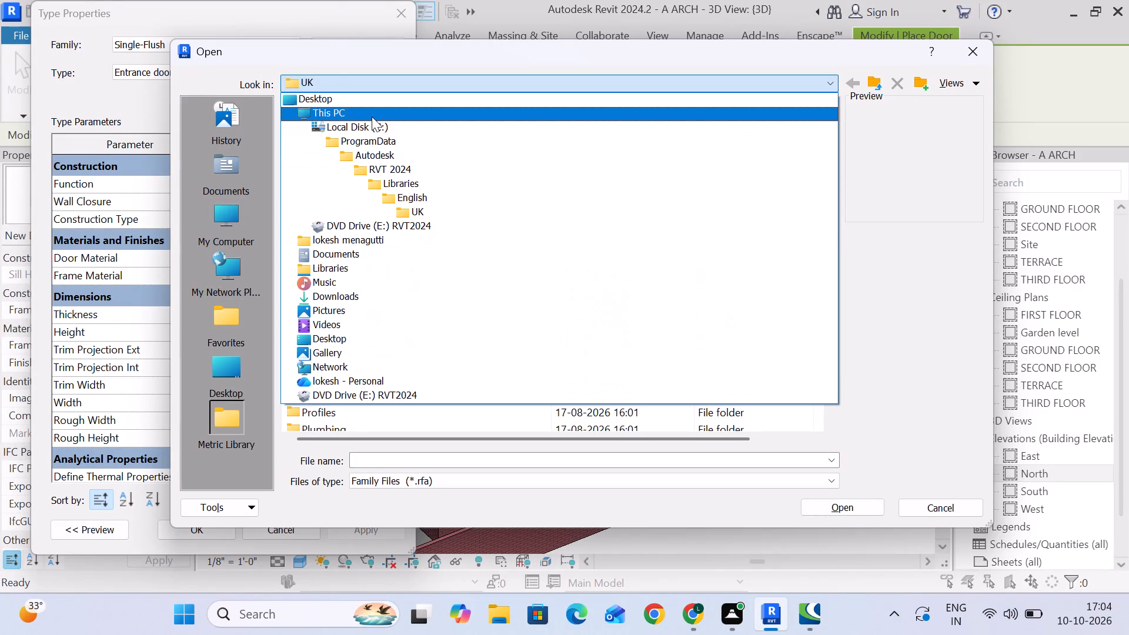
{"action": "left_click", "coordinate": [372, 116]}
{"action": "left_click", "coordinate": [348, 137]}
{"action": "double_click", "coordinate": [345, 159]}
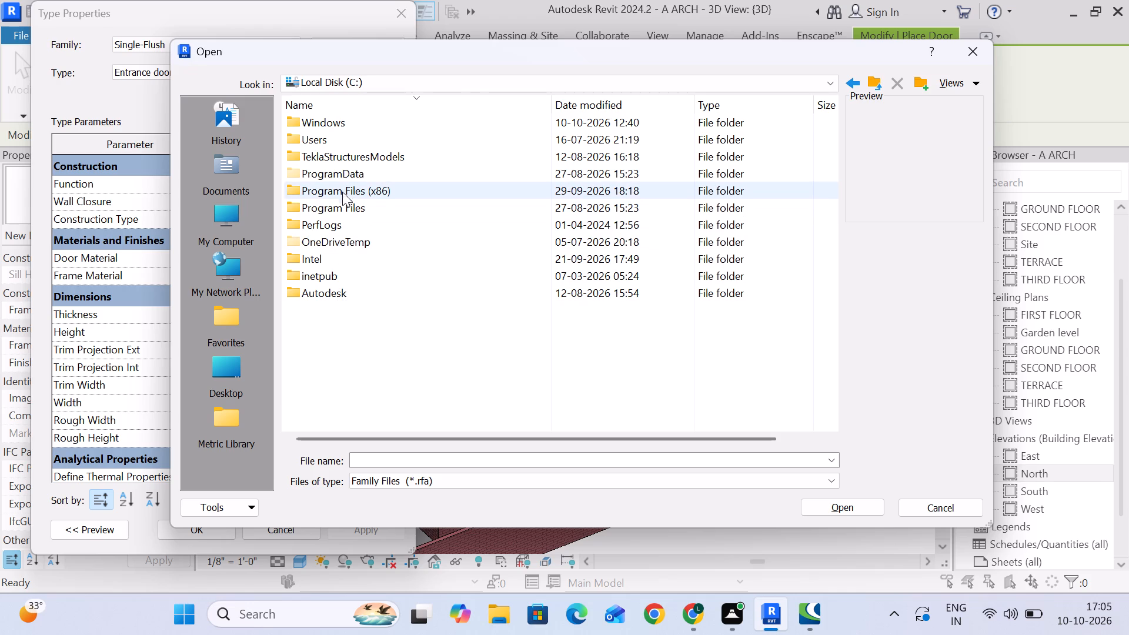
{"action": "double_click", "coordinate": [338, 146]}
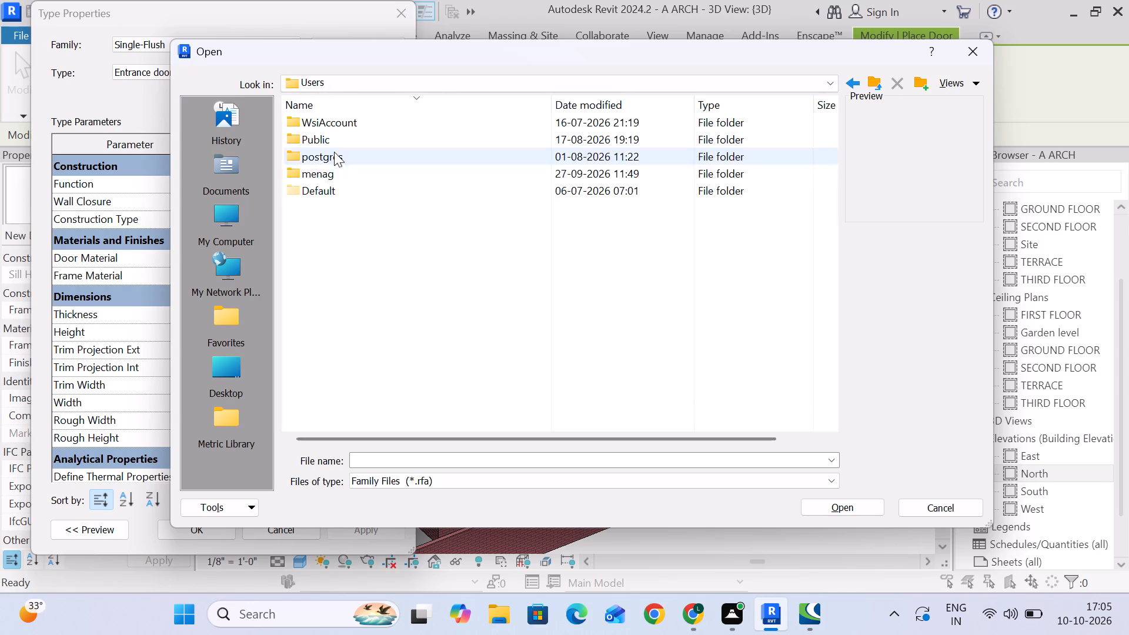
{"action": "double_click", "coordinate": [333, 168]}
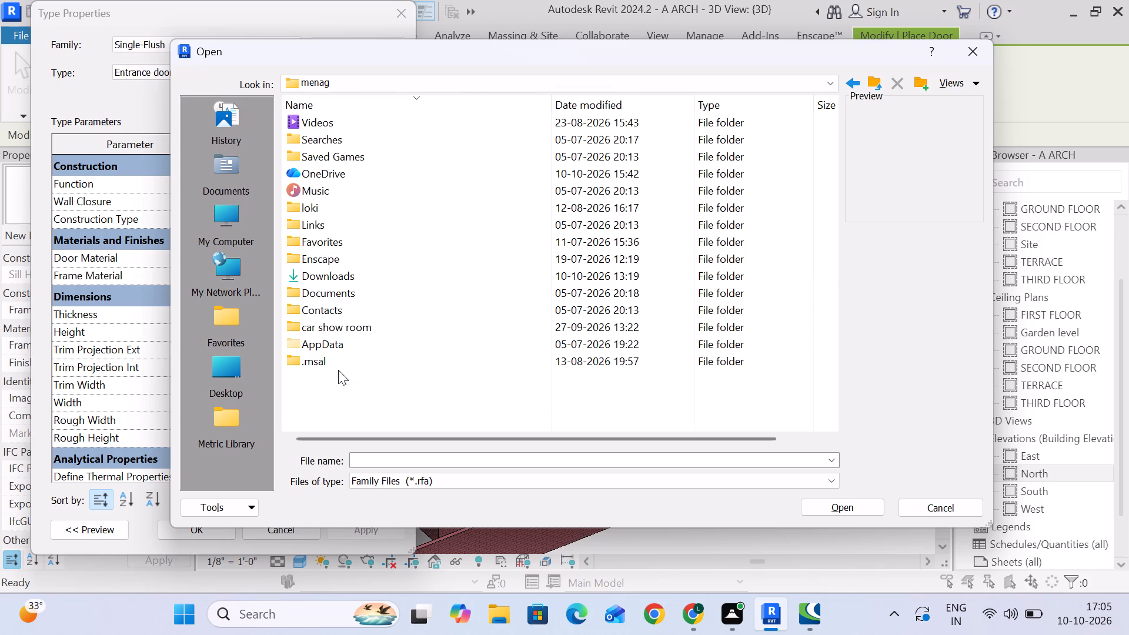
{"action": "left_click", "coordinate": [349, 196]}
{"action": "double_click", "coordinate": [349, 203]}
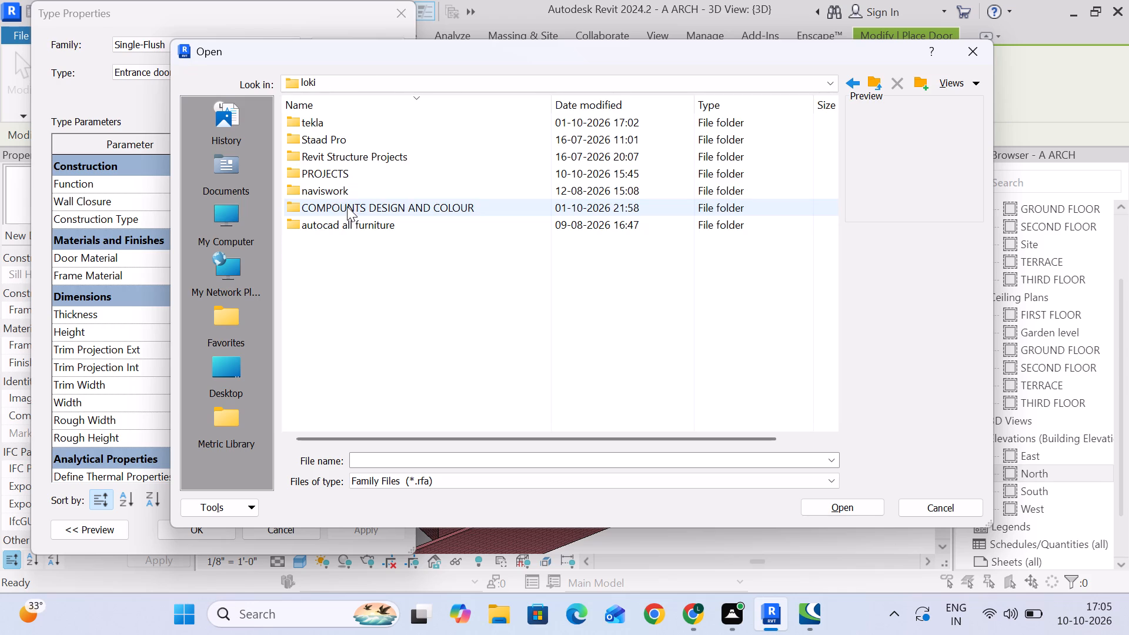
{"action": "double_click", "coordinate": [336, 172]}
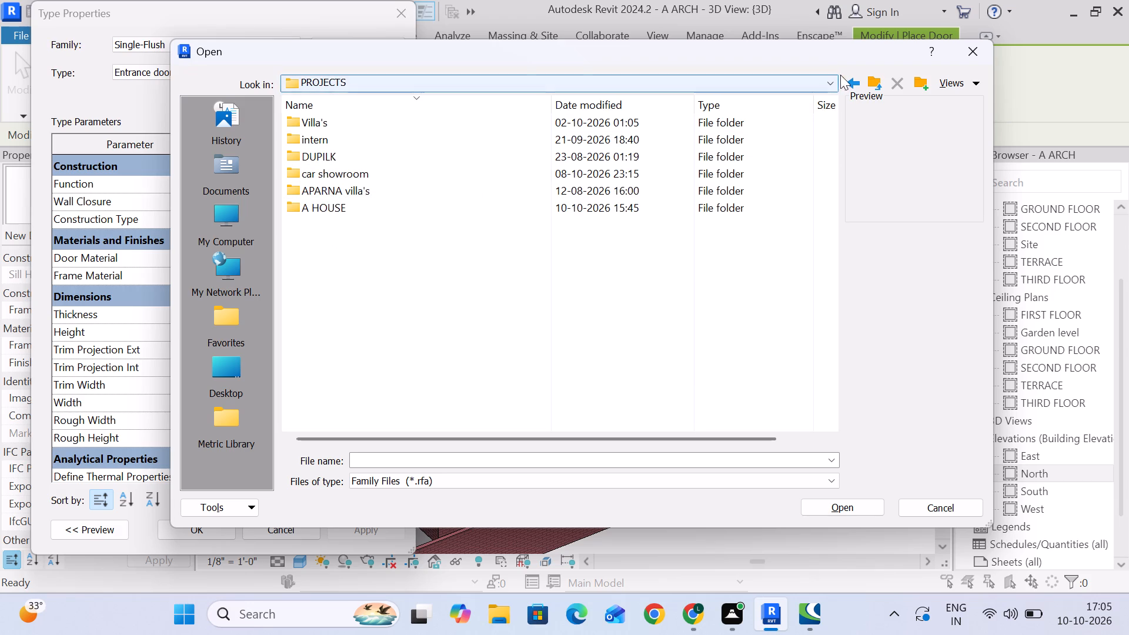
{"action": "left_click", "coordinate": [854, 82]}
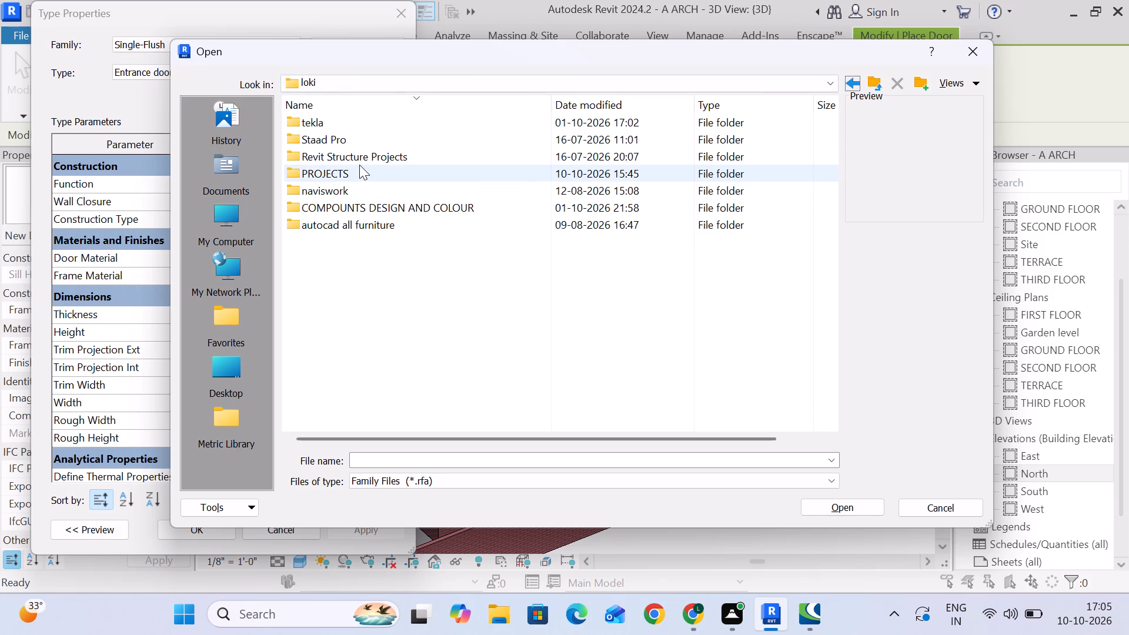
{"action": "left_click", "coordinate": [359, 165]}
{"action": "double_click", "coordinate": [358, 203]}
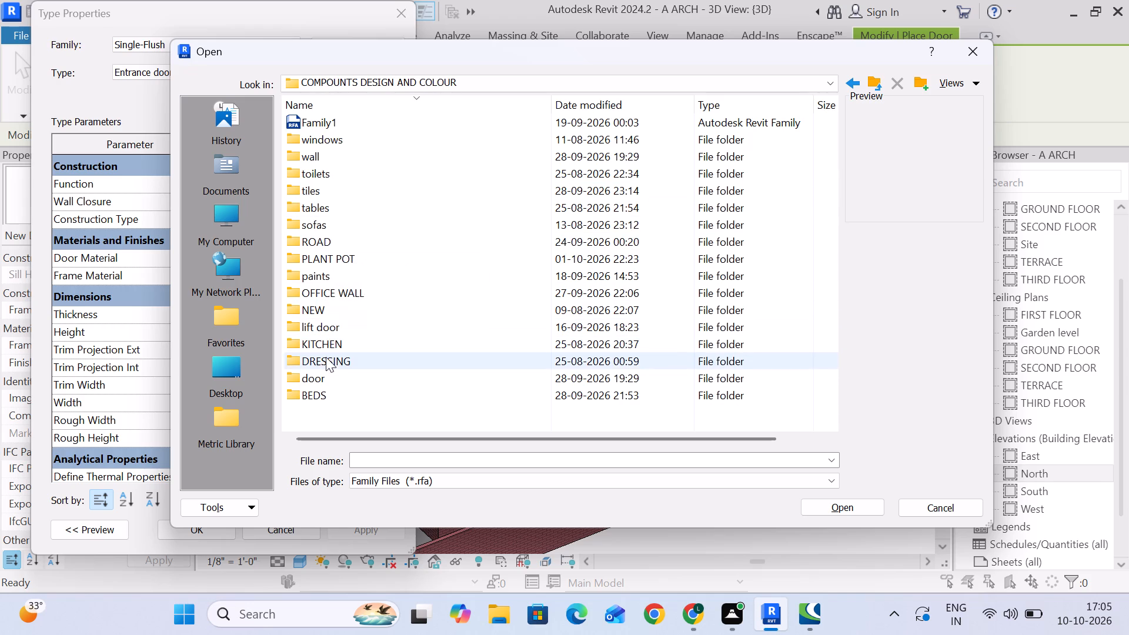
{"action": "double_click", "coordinate": [330, 382]}
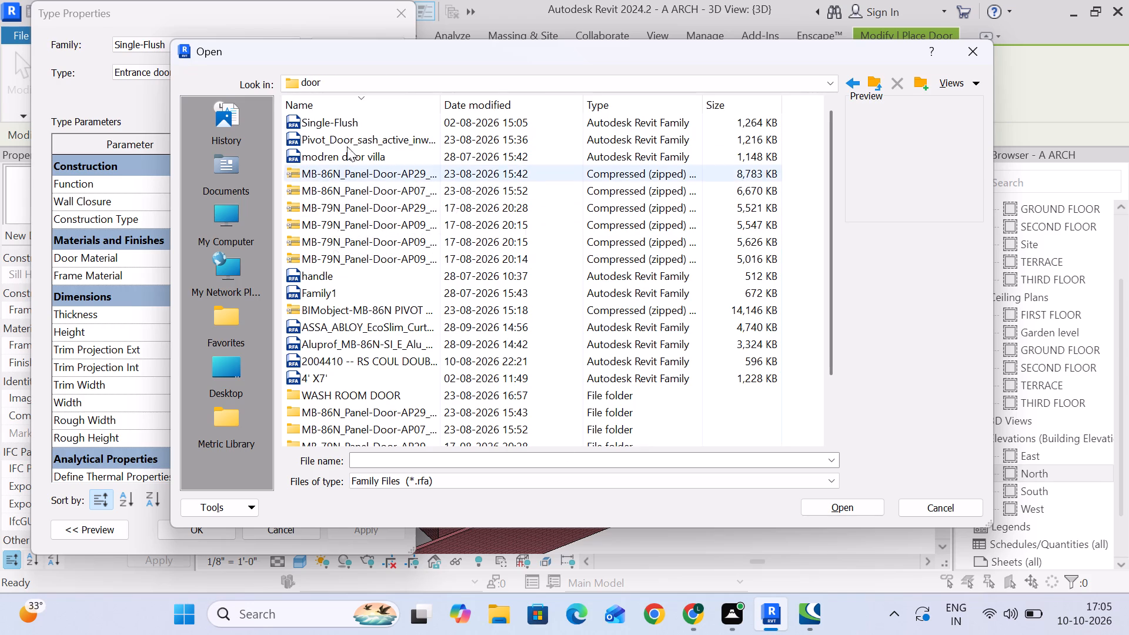
Preview the loose family files in the door folder, including the pivot door, modren door villa and handle.
{"action": "left_click", "coordinate": [354, 116]}
{"action": "left_click", "coordinate": [367, 131]}
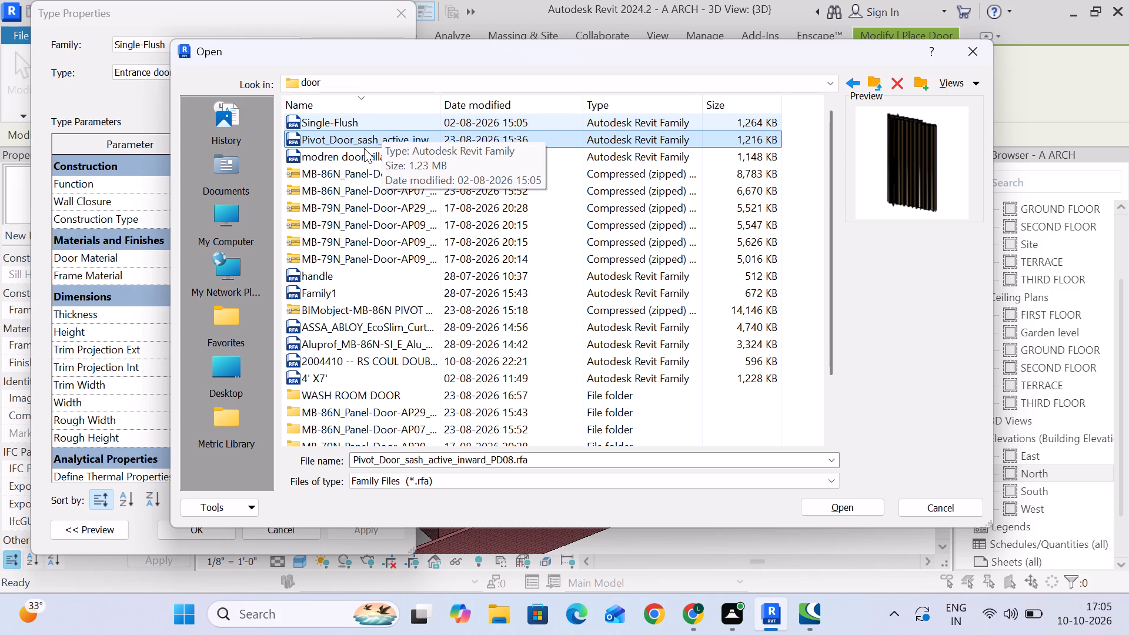
{"action": "left_click", "coordinate": [335, 155]}
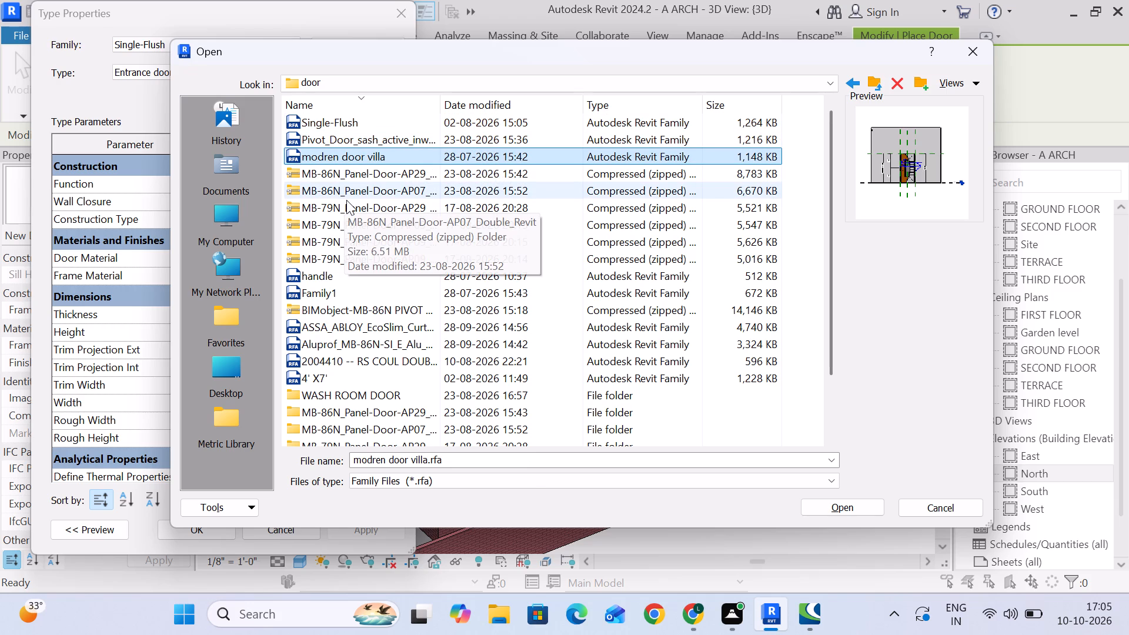
{"action": "left_click", "coordinate": [321, 274]}
{"action": "left_click", "coordinate": [327, 291]}
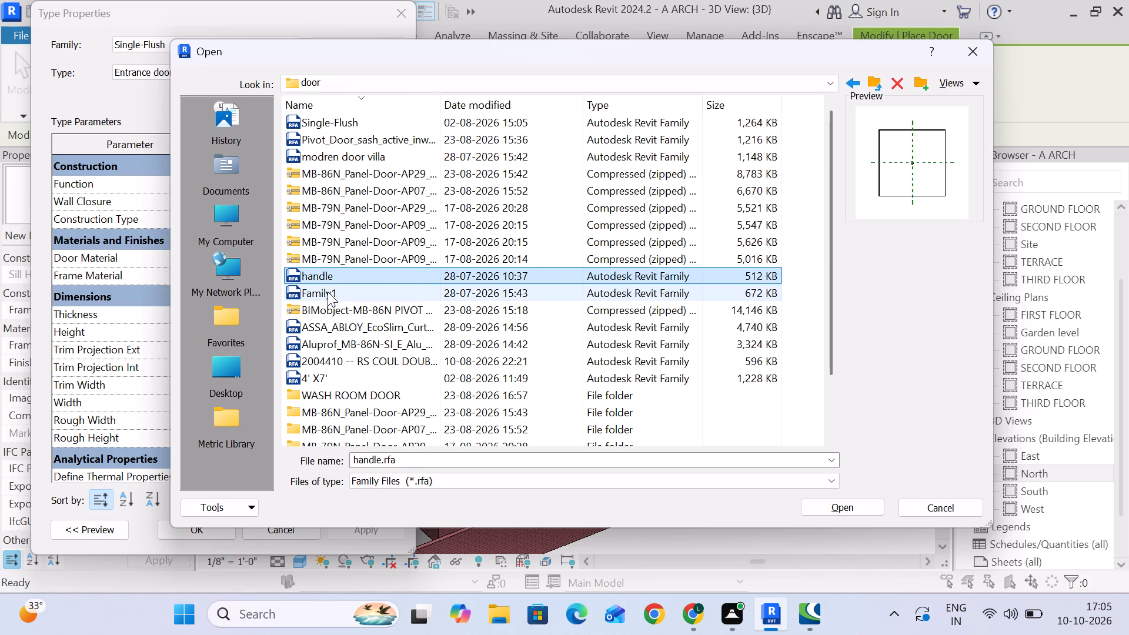
{"action": "scroll", "coordinate": [328, 292], "scroll_direction": "down", "scroll_amount": 4}
{"action": "left_click", "coordinate": [334, 329]}
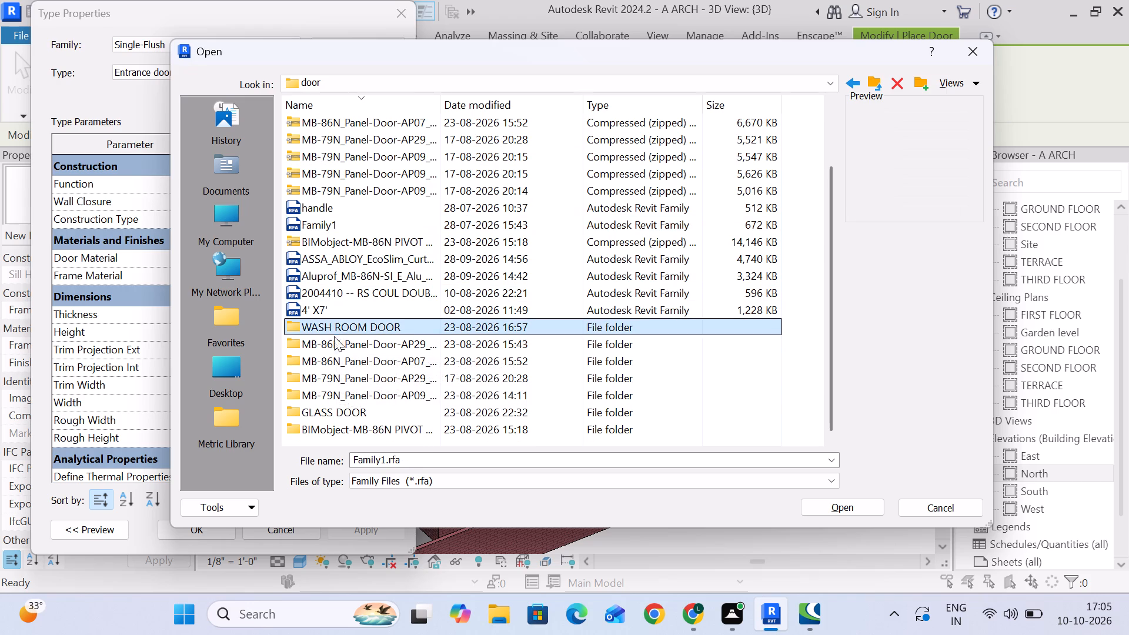
Examine the Aluprof door families in the MB-86N AP29 single and MB-79N AP29 double-sidelight panel door folders.
{"action": "double_click", "coordinate": [334, 345]}
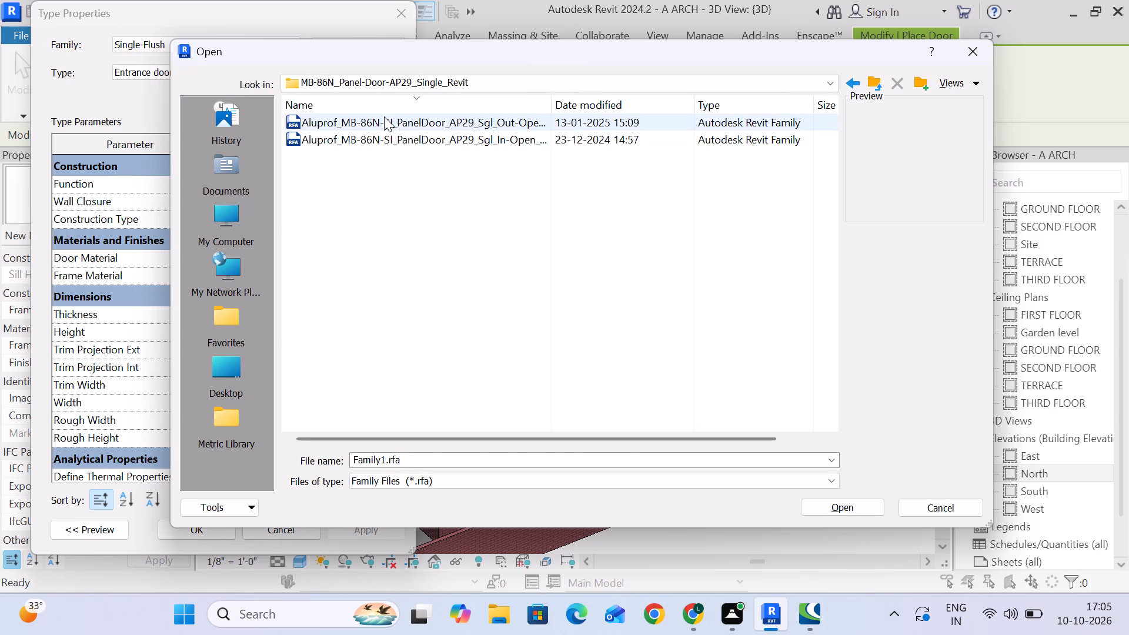
{"action": "left_click", "coordinate": [387, 120]}
{"action": "left_click", "coordinate": [385, 141]}
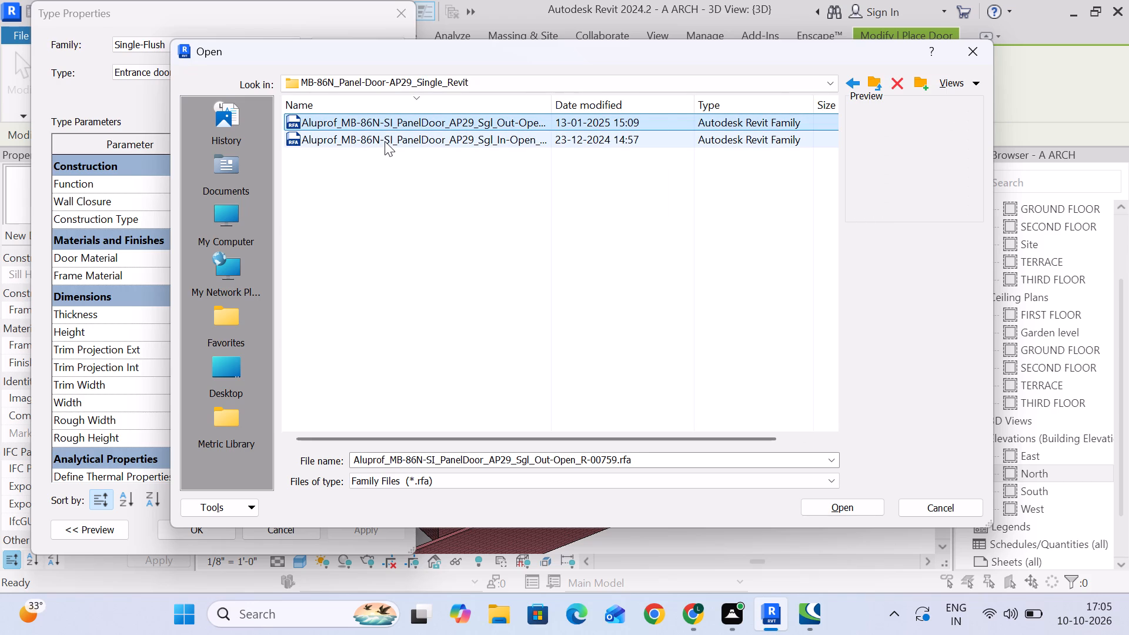
{"action": "left_click", "coordinate": [851, 86]}
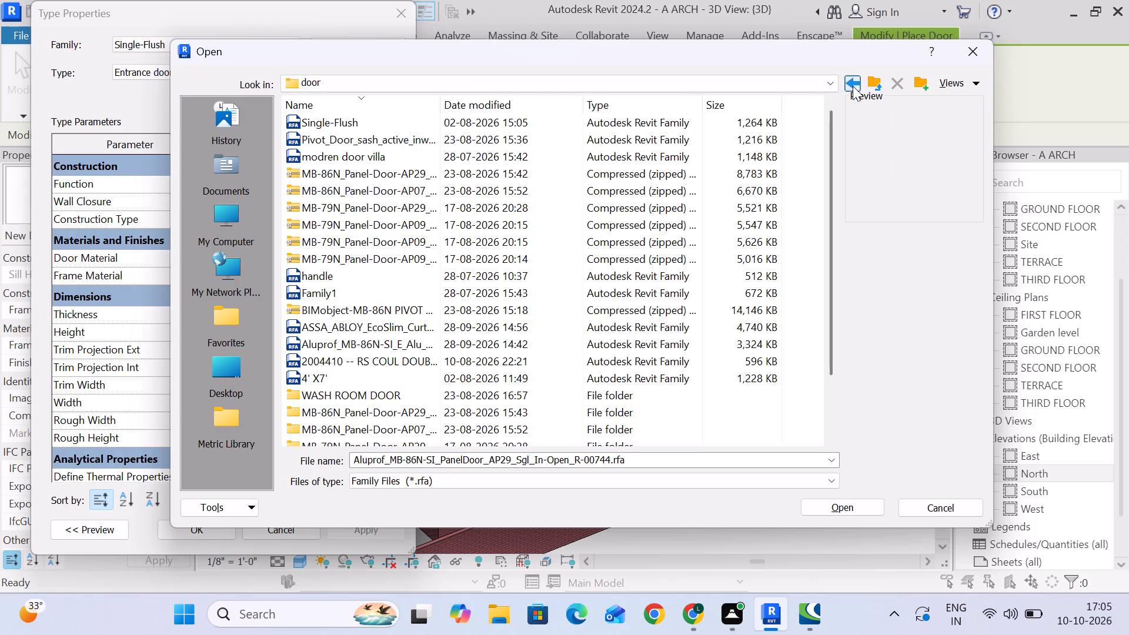
{"action": "scroll", "coordinate": [449, 365], "scroll_direction": "down", "scroll_amount": 6}
{"action": "left_click", "coordinate": [362, 426]}
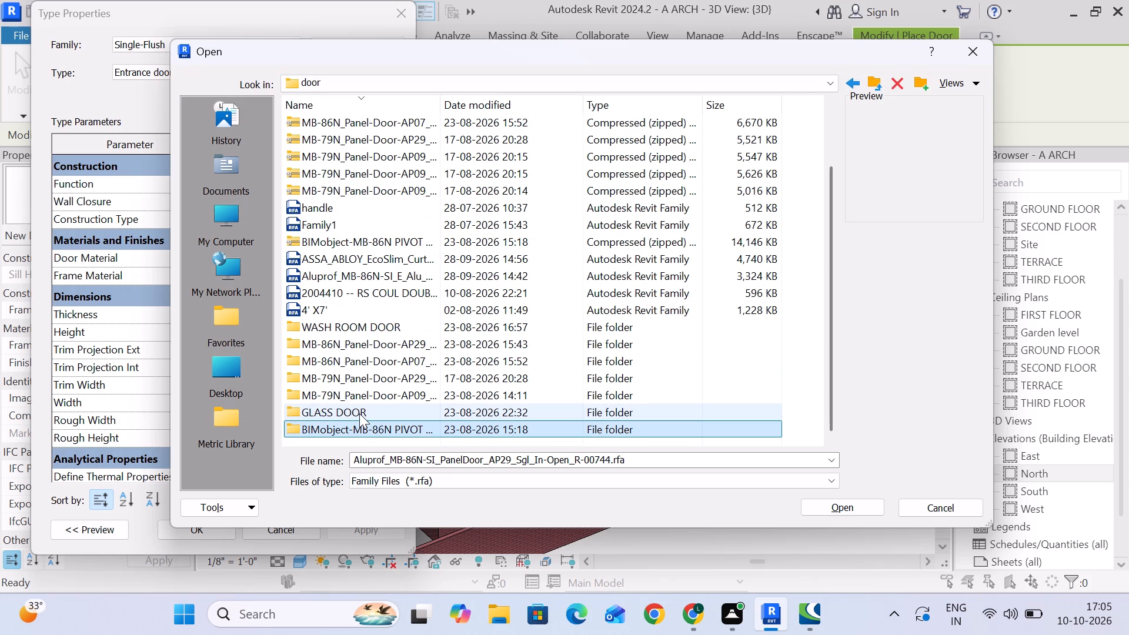
{"action": "left_click", "coordinate": [359, 413]}
{"action": "left_click", "coordinate": [365, 396]}
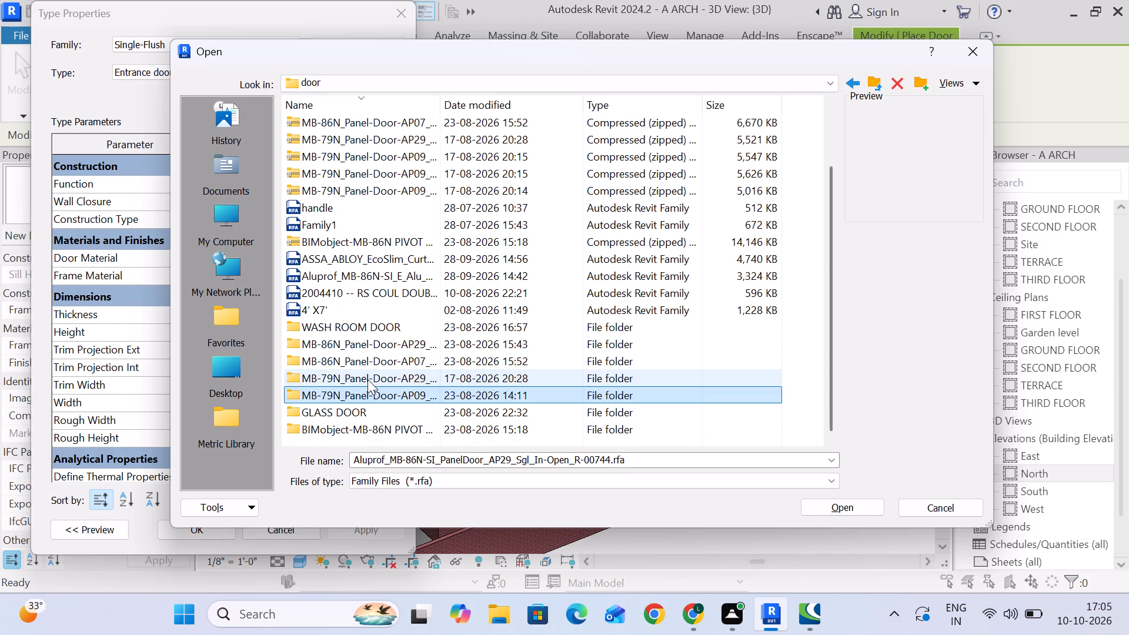
{"action": "left_click", "coordinate": [368, 379]}
{"action": "double_click", "coordinate": [368, 379]}
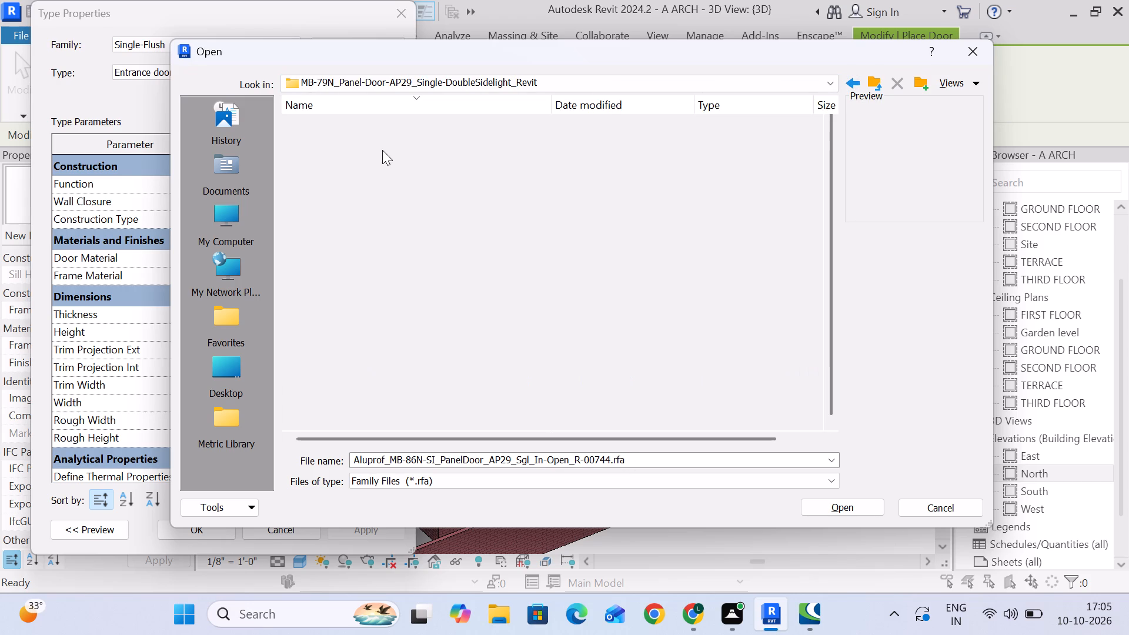
{"action": "left_click", "coordinate": [381, 138]}
{"action": "left_click", "coordinate": [393, 121]}
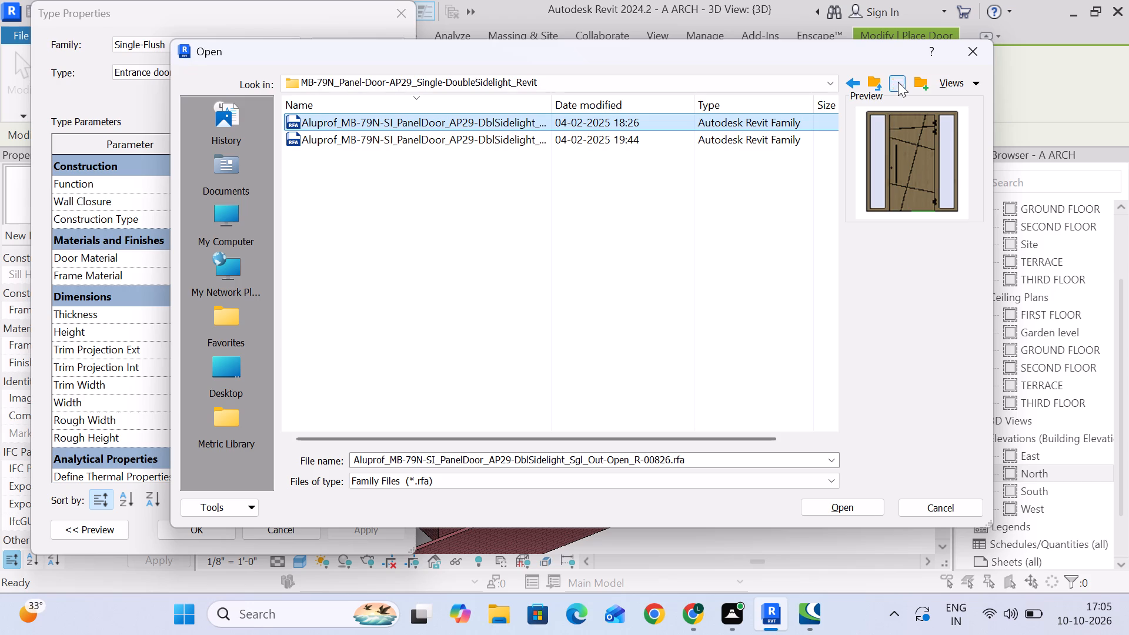
Check the GEALAN S9000 sliding door family in the GLASS DOOR folder.
{"action": "left_click", "coordinate": [876, 83]}
{"action": "scroll", "coordinate": [428, 391], "scroll_direction": "down", "scroll_amount": 3}
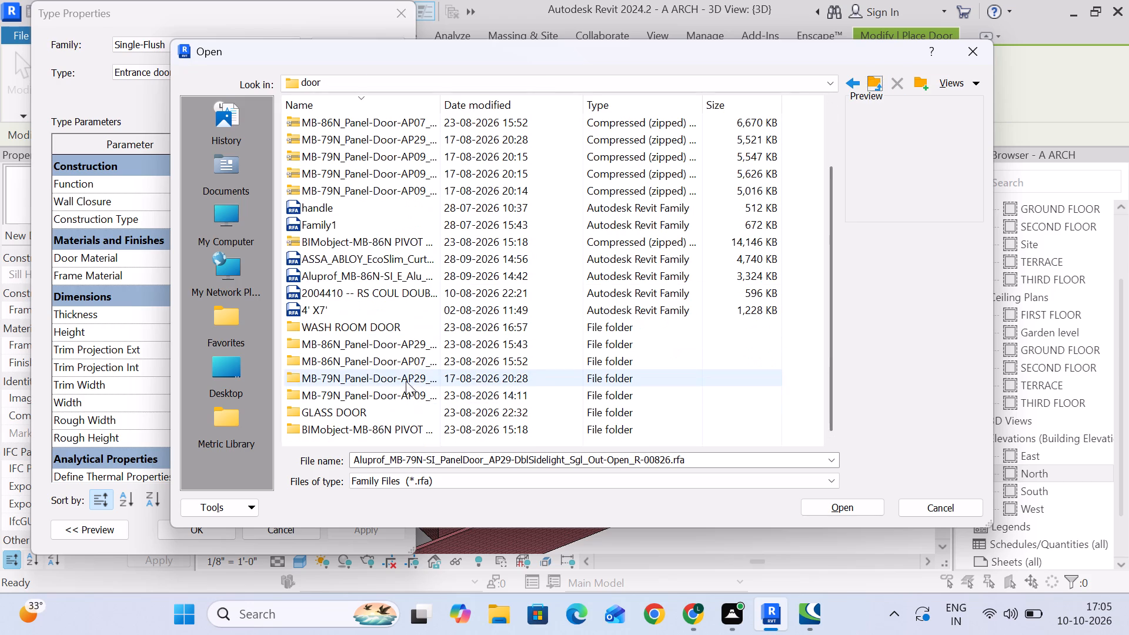
{"action": "left_click", "coordinate": [352, 419]}
{"action": "left_click", "coordinate": [352, 436]}
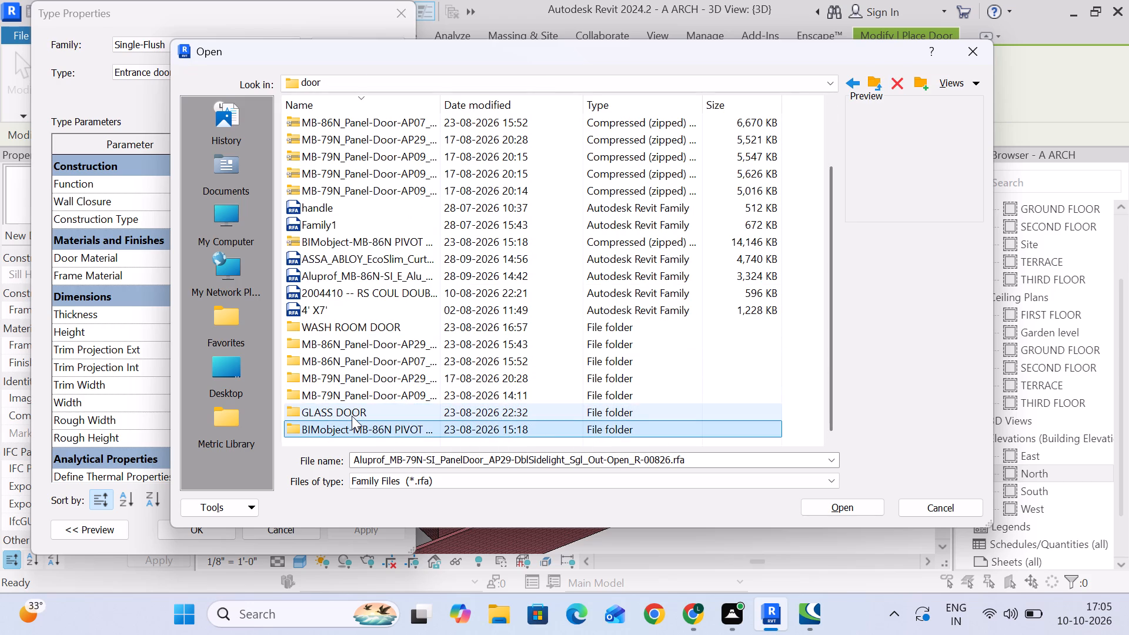
{"action": "double_click", "coordinate": [352, 416]}
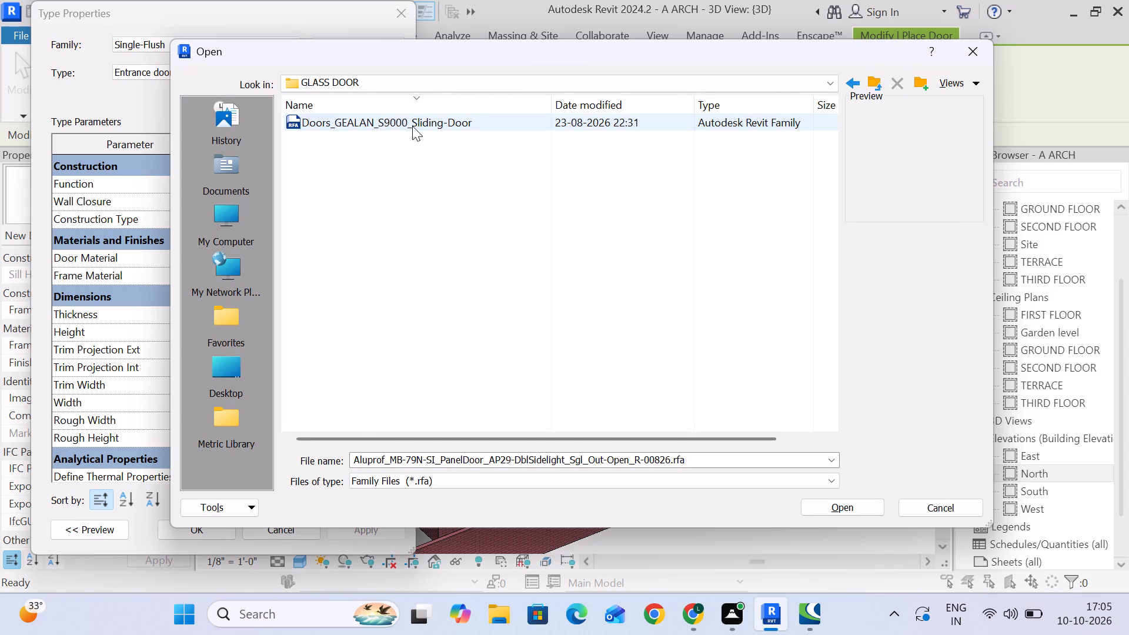
{"action": "left_click", "coordinate": [412, 126]}
{"action": "left_click", "coordinate": [850, 83]}
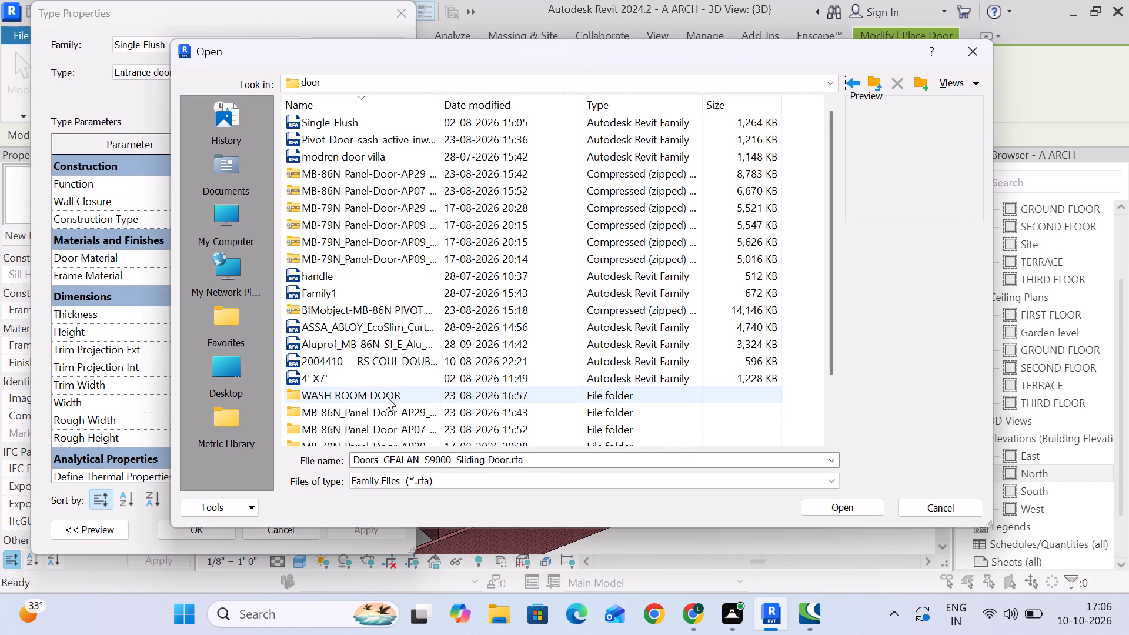
Look through the MB-86N PIVOT Panel Door PD08 folder and its Revit and Archicad subfolders for a suitable entrance door.
{"action": "scroll", "coordinate": [385, 396], "scroll_direction": "down", "scroll_amount": 5}
{"action": "left_click", "coordinate": [354, 420]}
{"action": "double_click", "coordinate": [342, 427]}
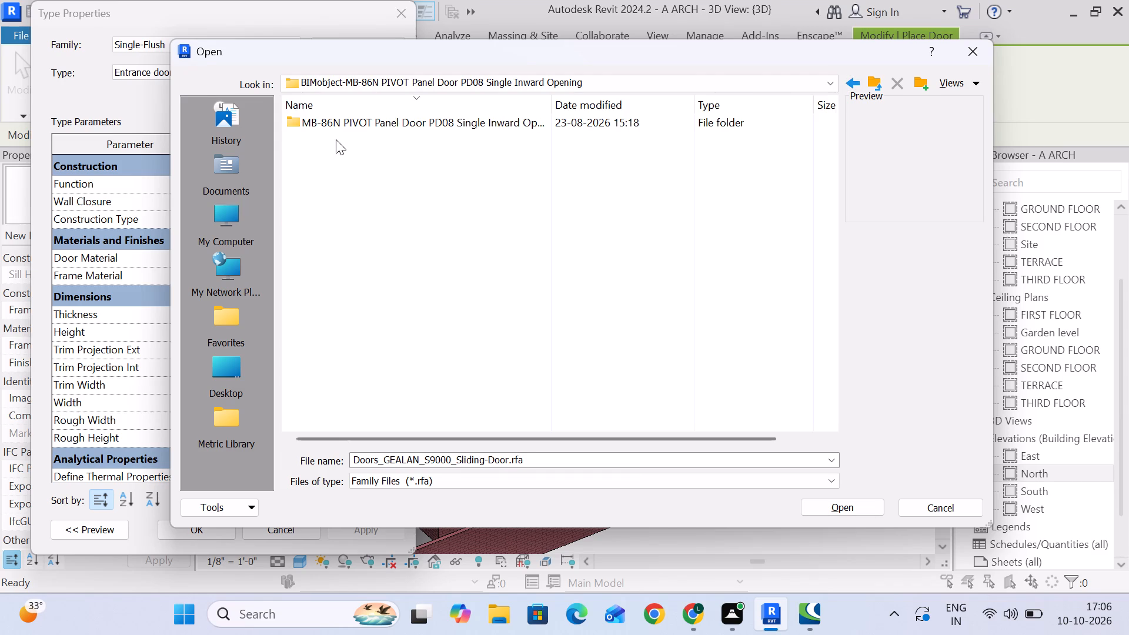
{"action": "double_click", "coordinate": [342, 125]}
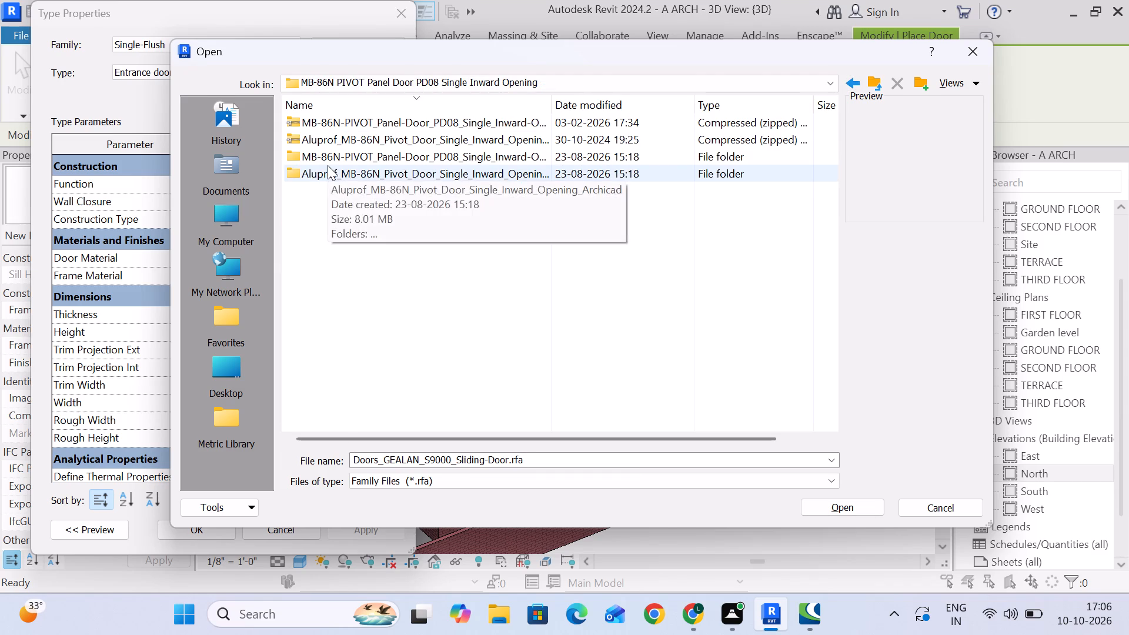
{"action": "double_click", "coordinate": [332, 155]}
{"action": "left_click", "coordinate": [350, 122]}
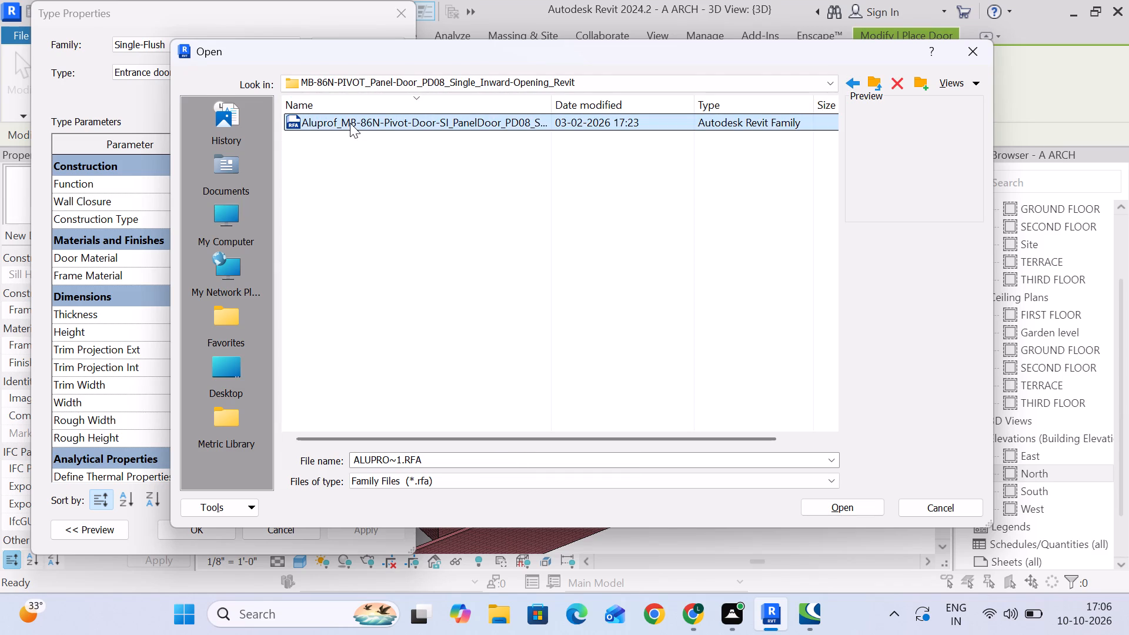
{"action": "left_click", "coordinate": [853, 83]}
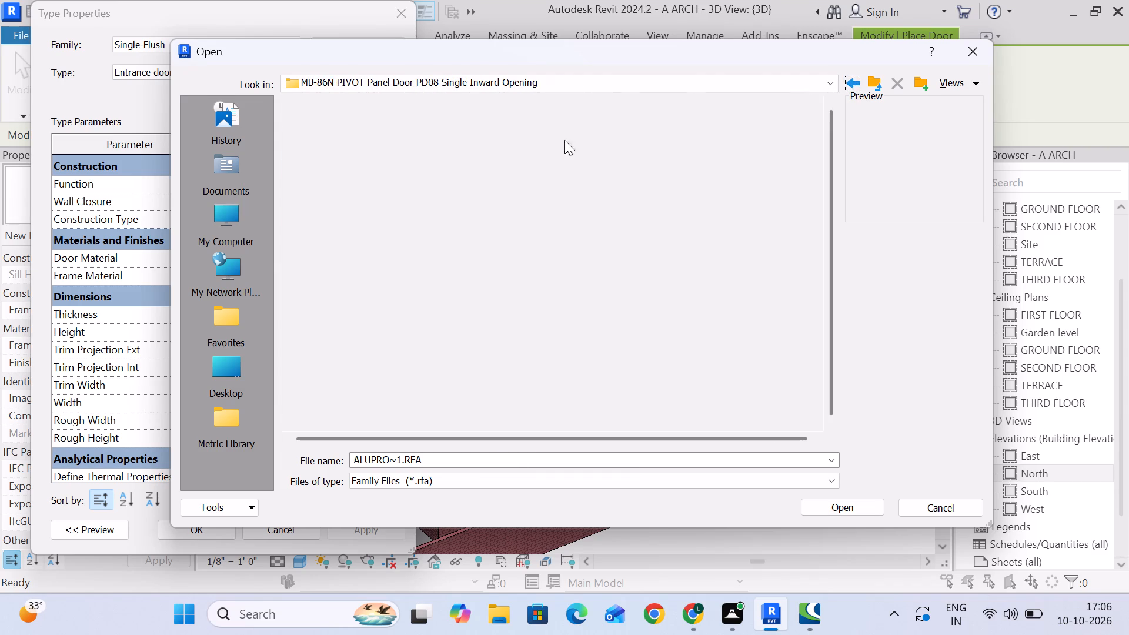
{"action": "double_click", "coordinate": [378, 172]}
{"action": "left_click", "coordinate": [376, 118]}
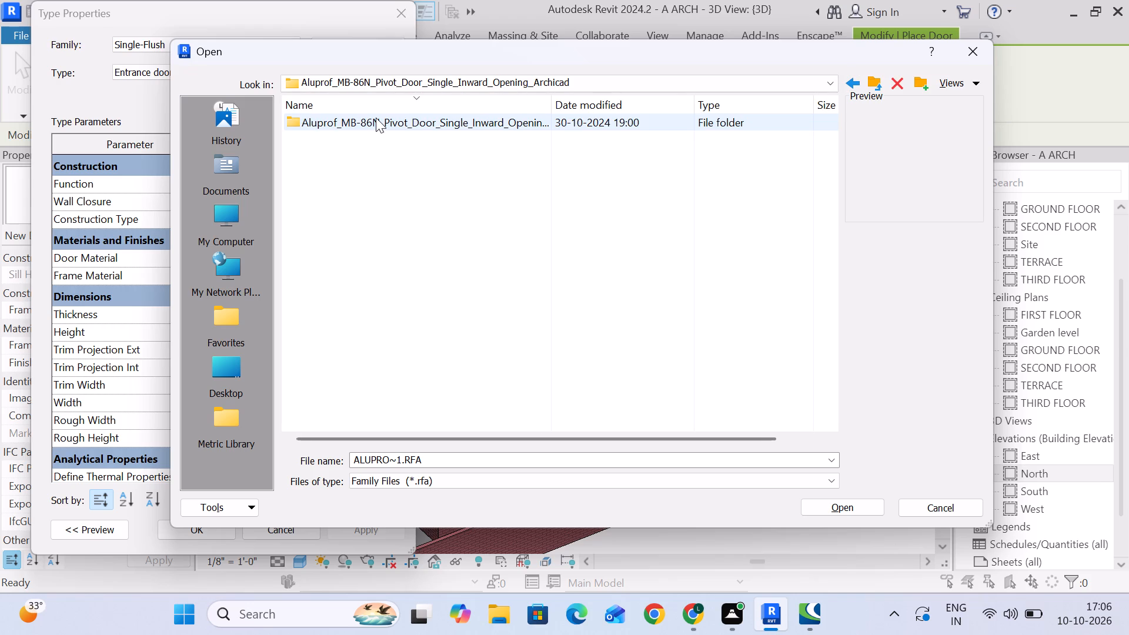
{"action": "double_click", "coordinate": [376, 119]}
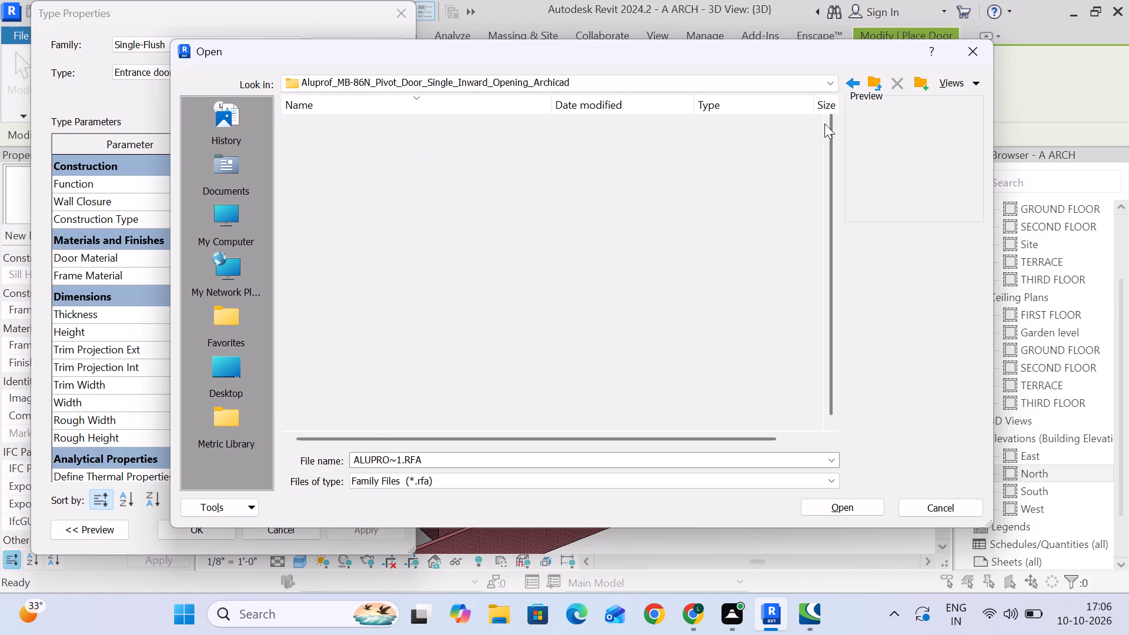
{"action": "left_click", "coordinate": [854, 83]}
{"action": "left_click", "coordinate": [854, 83]}
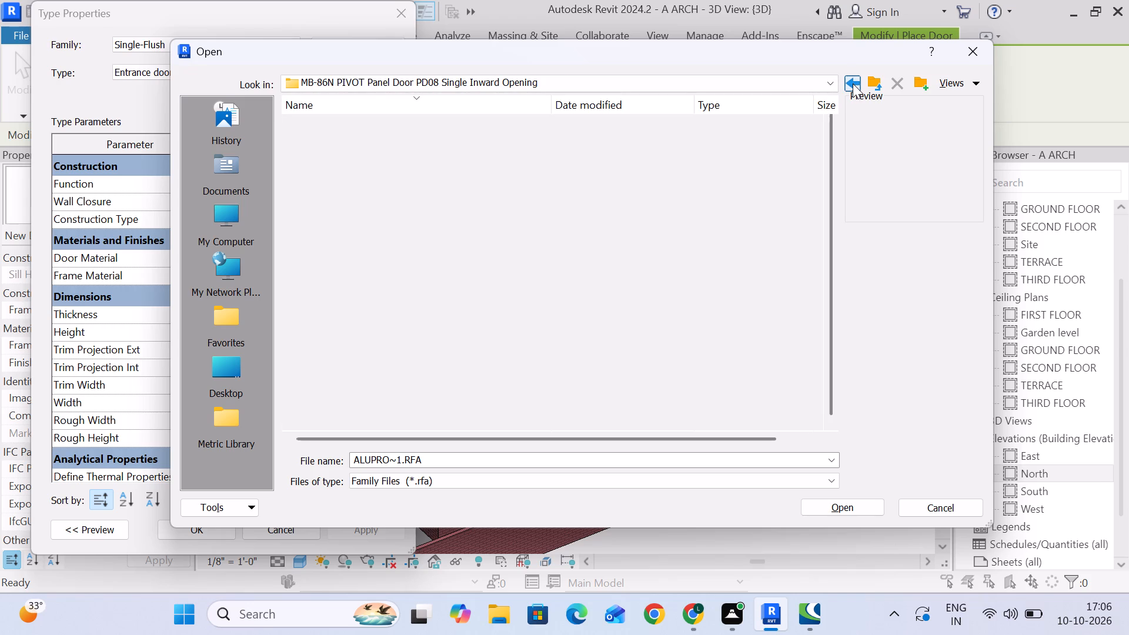
{"action": "left_click", "coordinate": [853, 83]}
{"action": "left_click", "coordinate": [850, 83]}
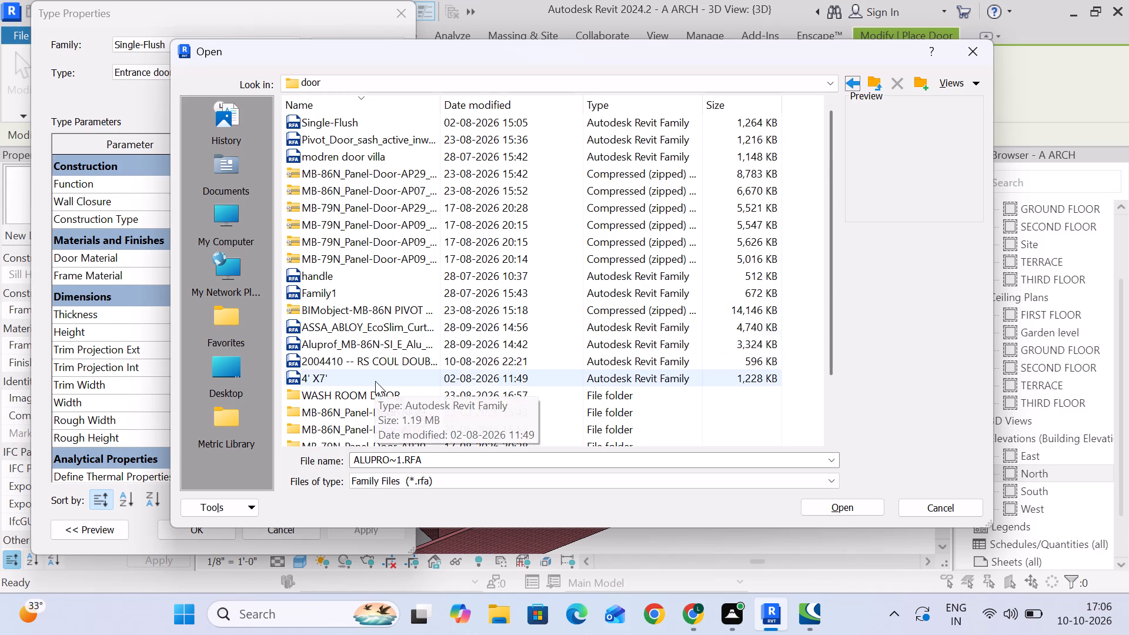
Load the 4' X7' door family from the door folder.
{"action": "scroll", "coordinate": [375, 381], "scroll_direction": "down", "scroll_amount": 3}
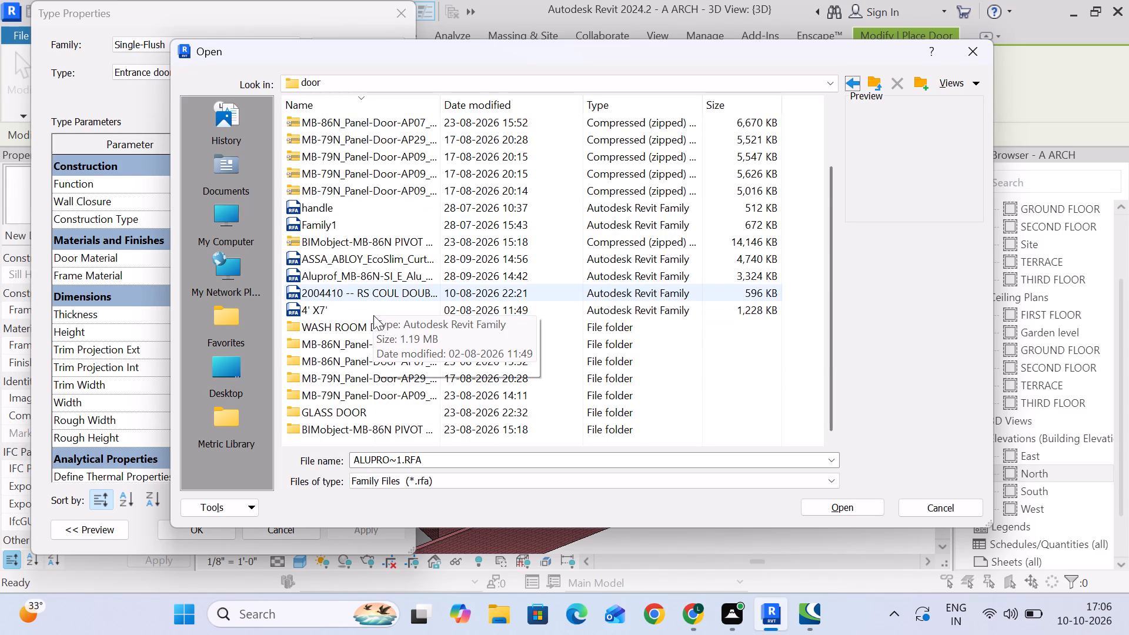
{"action": "double_click", "coordinate": [343, 305]}
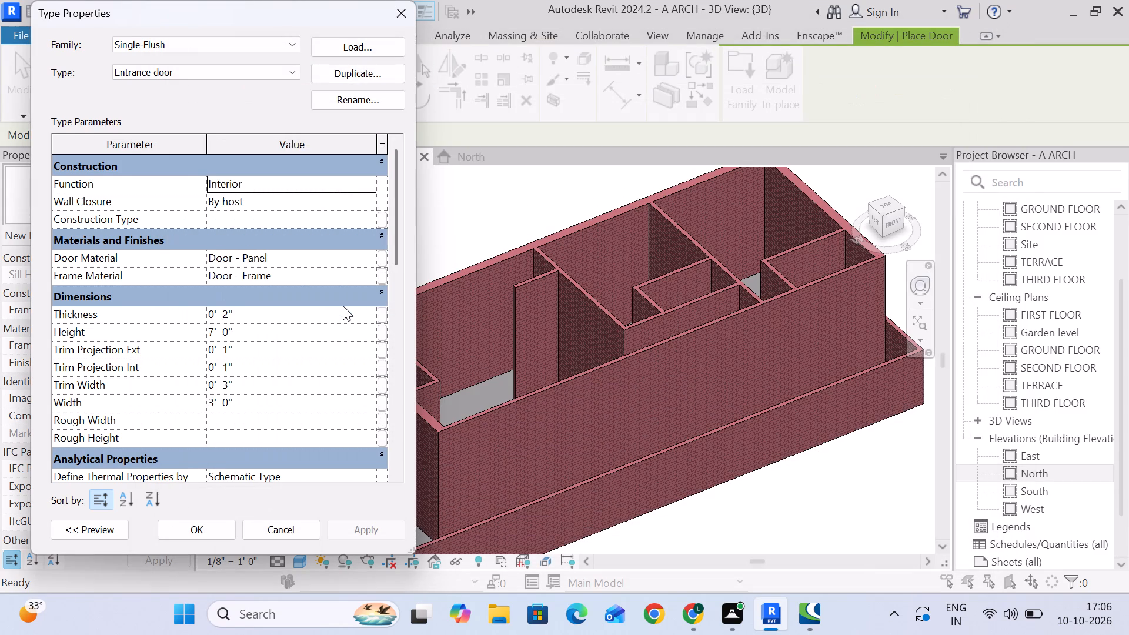
Browse the door families in the WASH ROOM DOOR folder, checking each file's preview.
{"action": "left_click", "coordinate": [378, 48]}
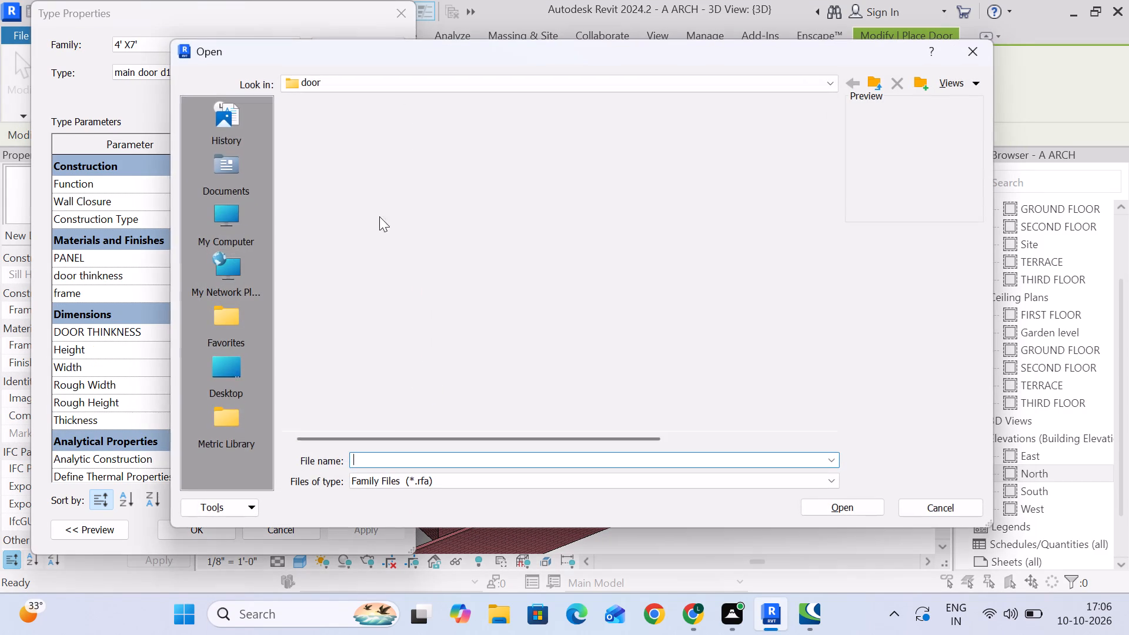
{"action": "left_click", "coordinate": [344, 372]}
{"action": "scroll", "coordinate": [352, 372], "scroll_direction": "down", "scroll_amount": 3}
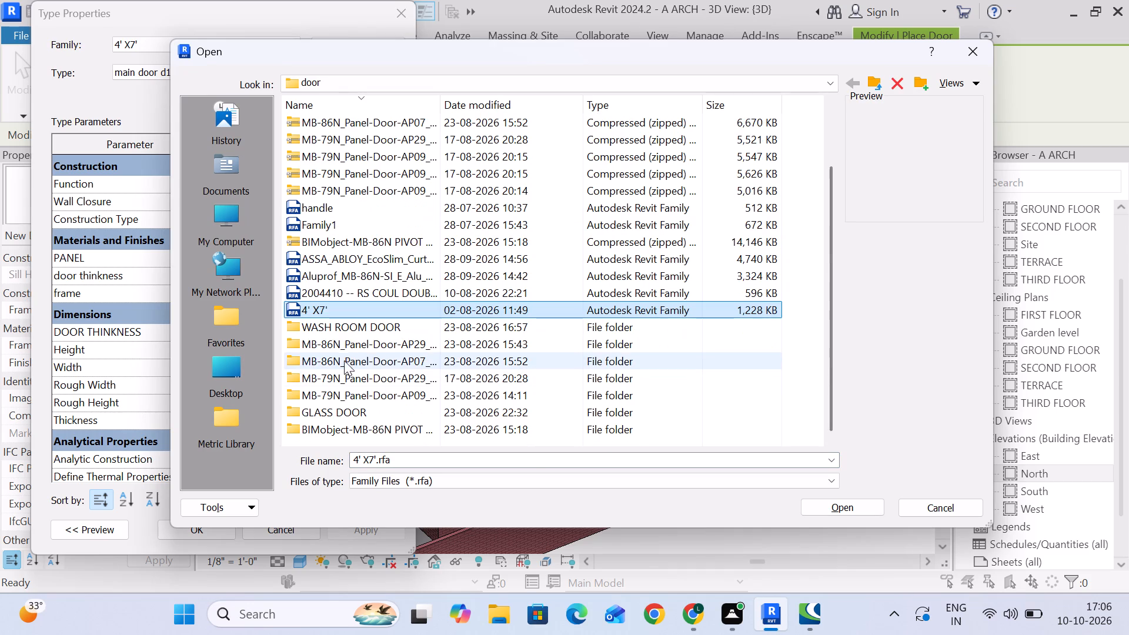
{"action": "double_click", "coordinate": [345, 327]}
{"action": "left_click", "coordinate": [376, 118]}
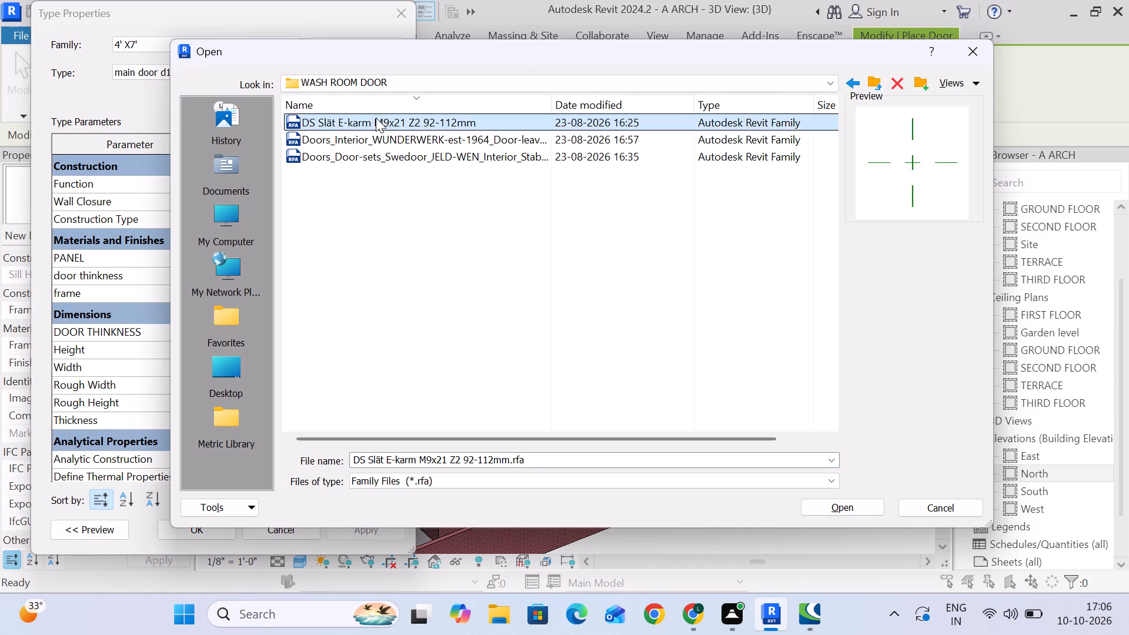
{"action": "left_click", "coordinate": [377, 141]}
{"action": "left_click", "coordinate": [382, 161]}
{"action": "left_click", "coordinate": [851, 89]}
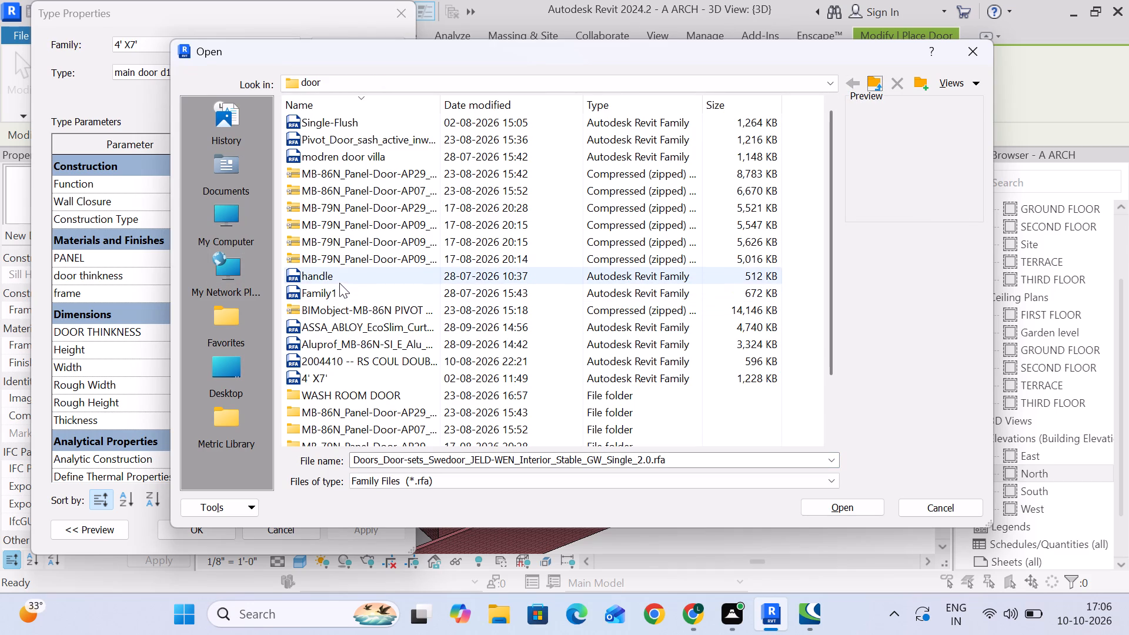
Look through the remaining family files and archives in the door folder for a suitable entrance door, without loading one.
{"action": "double_click", "coordinate": [342, 308]}
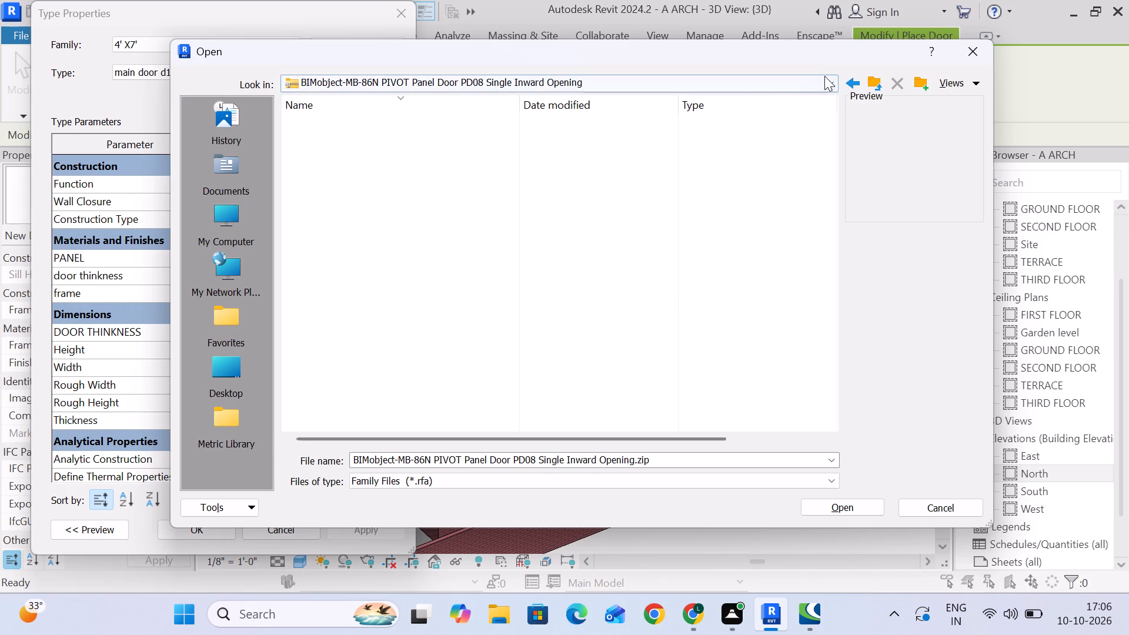
{"action": "left_click", "coordinate": [848, 86]}
{"action": "left_click", "coordinate": [367, 336]}
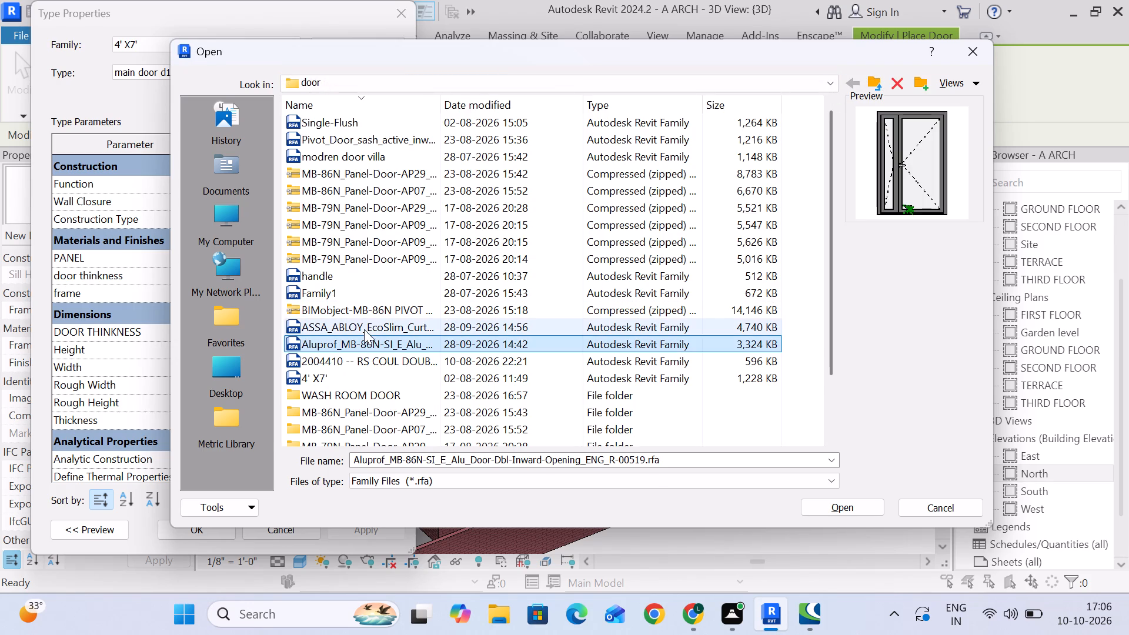
{"action": "left_click", "coordinate": [364, 328]}
{"action": "left_click", "coordinate": [365, 336]}
{"action": "left_click", "coordinate": [359, 352]}
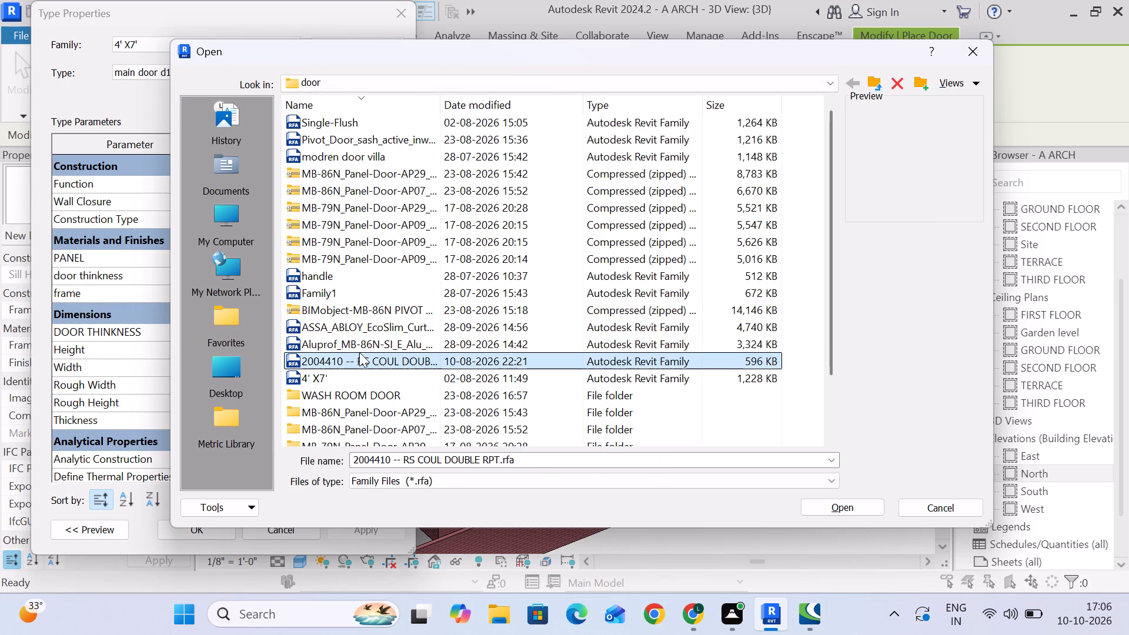
{"action": "left_click", "coordinate": [361, 377]}
{"action": "left_click", "coordinate": [362, 285]}
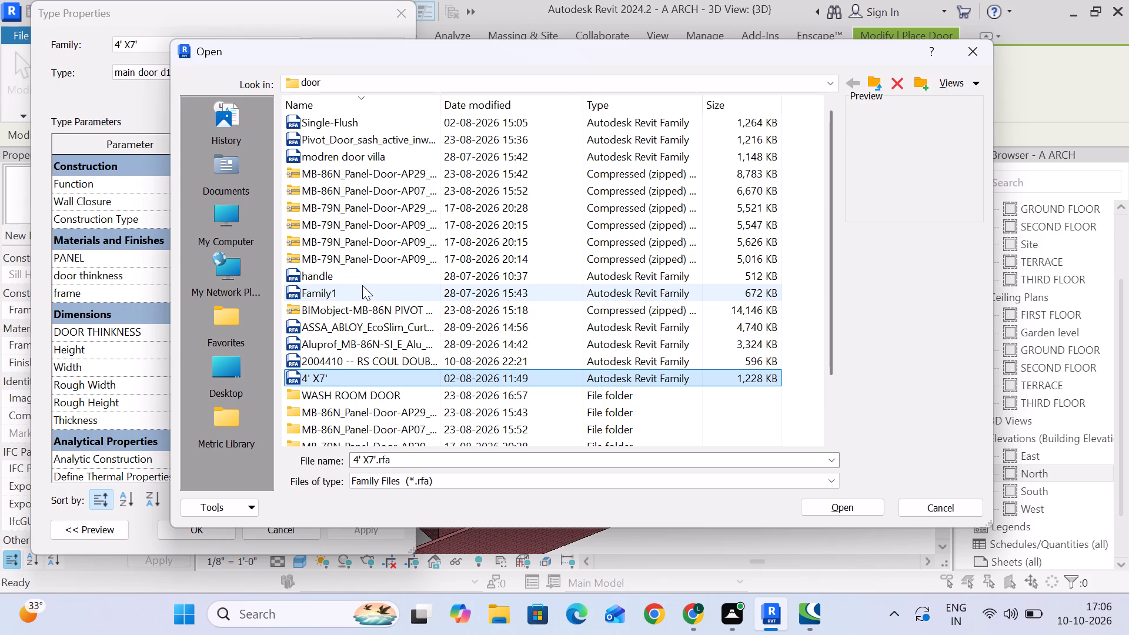
{"action": "left_click", "coordinate": [363, 274]}
{"action": "left_click", "coordinate": [365, 257]}
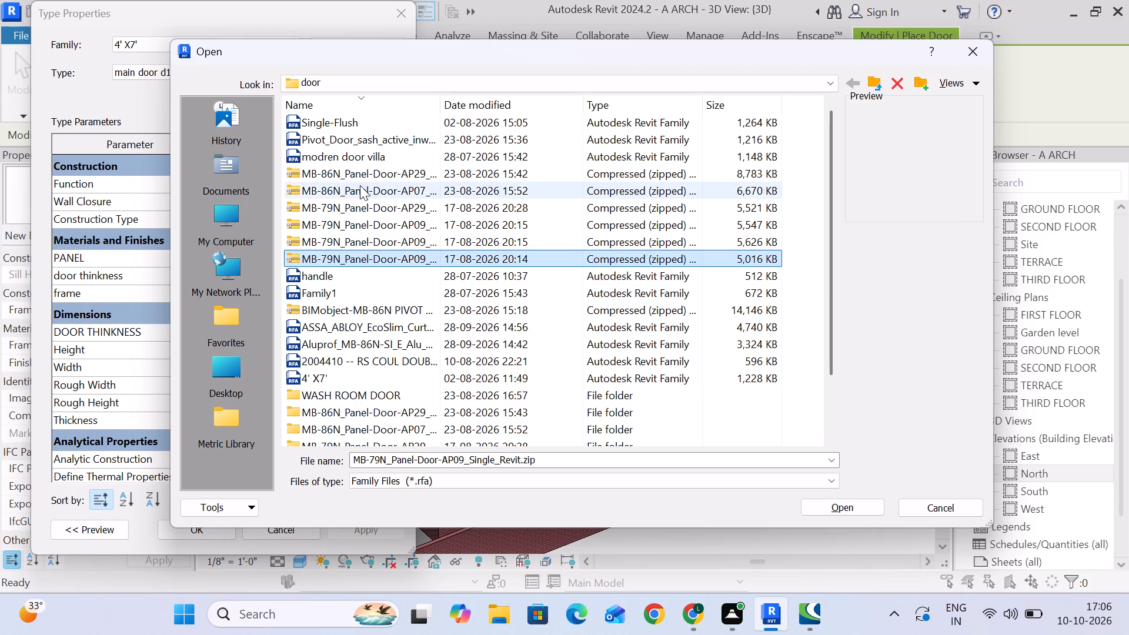
{"action": "left_click", "coordinate": [358, 155]}
{"action": "left_click", "coordinate": [358, 133]}
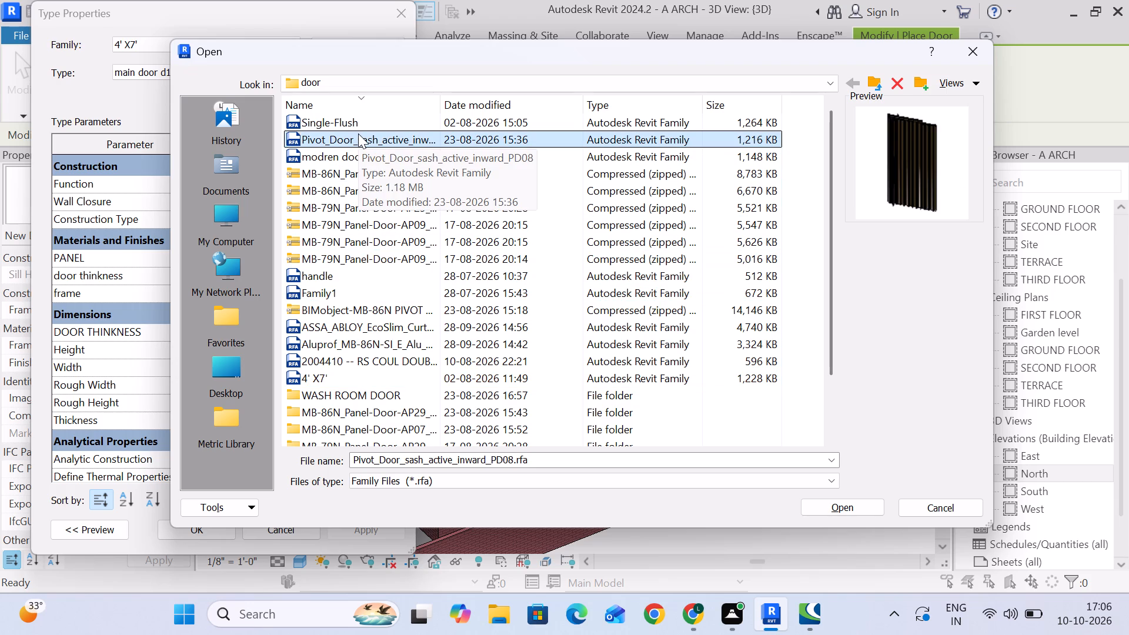
{"action": "left_click", "coordinate": [361, 123]}
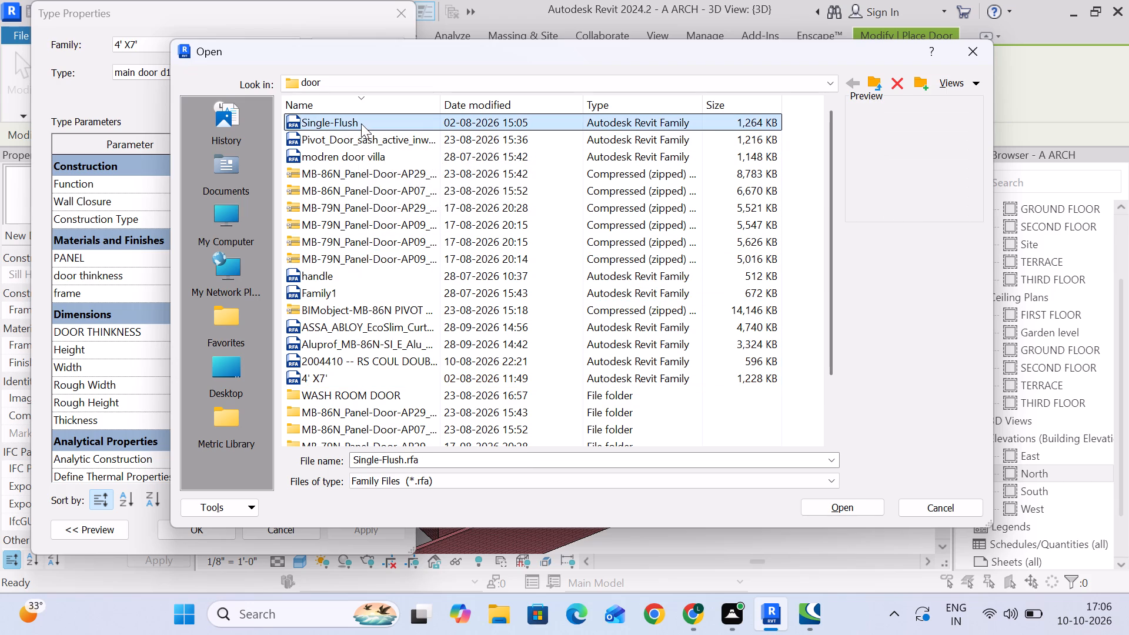
{"action": "scroll", "coordinate": [346, 234], "scroll_direction": "down", "scroll_amount": 5}
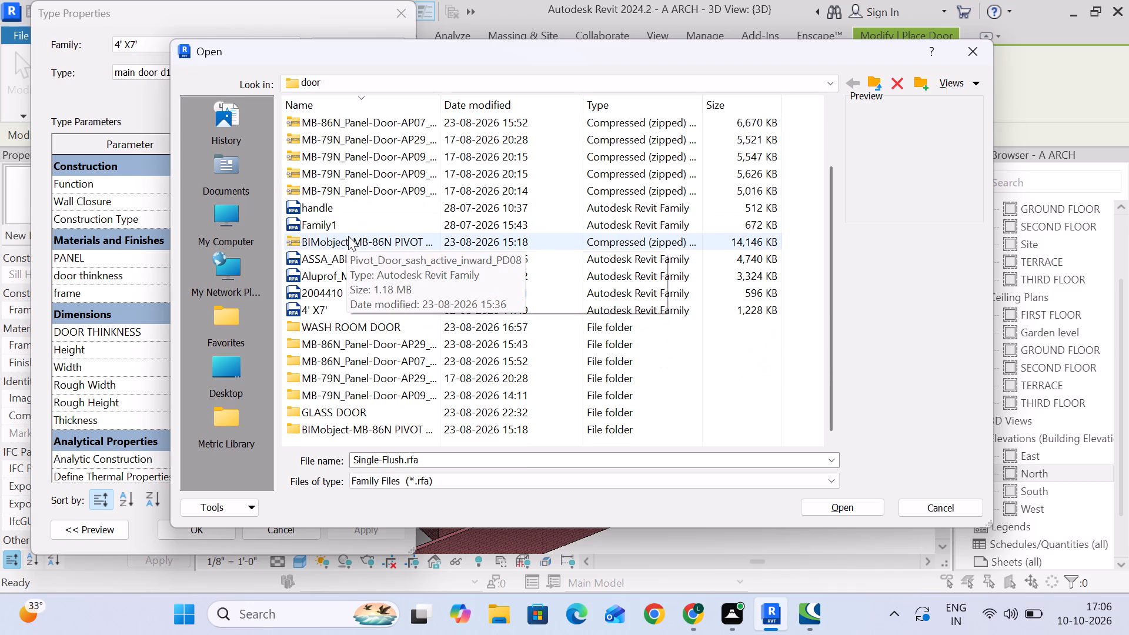
{"action": "scroll", "coordinate": [348, 236], "scroll_direction": "down", "scroll_amount": 5}
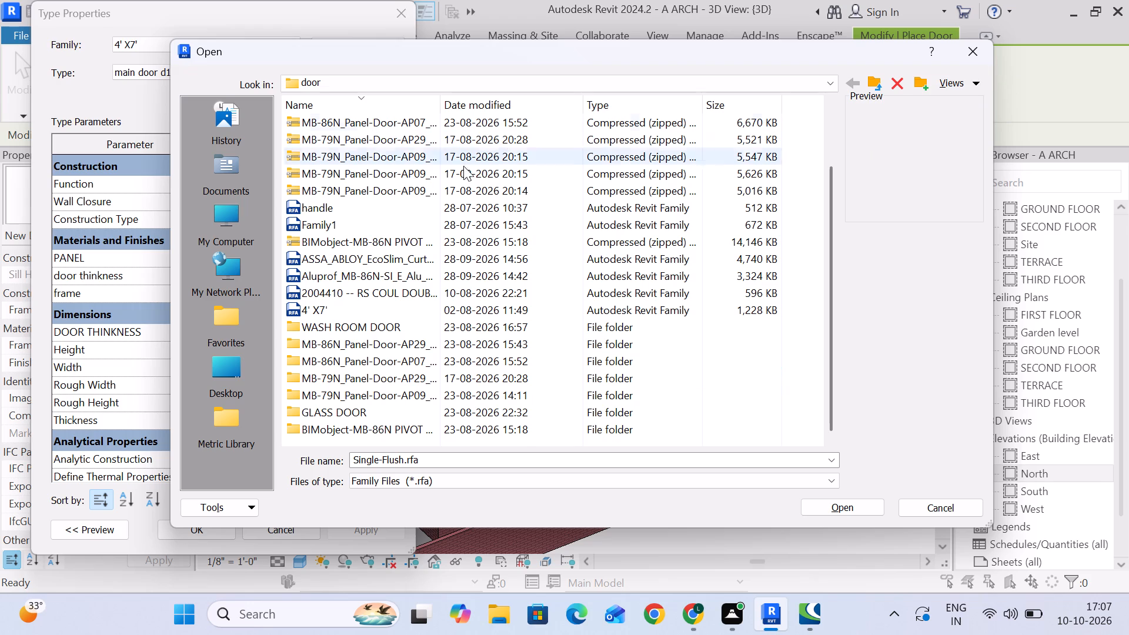
{"action": "scroll", "coordinate": [470, 170], "scroll_direction": "up", "scroll_amount": 13}
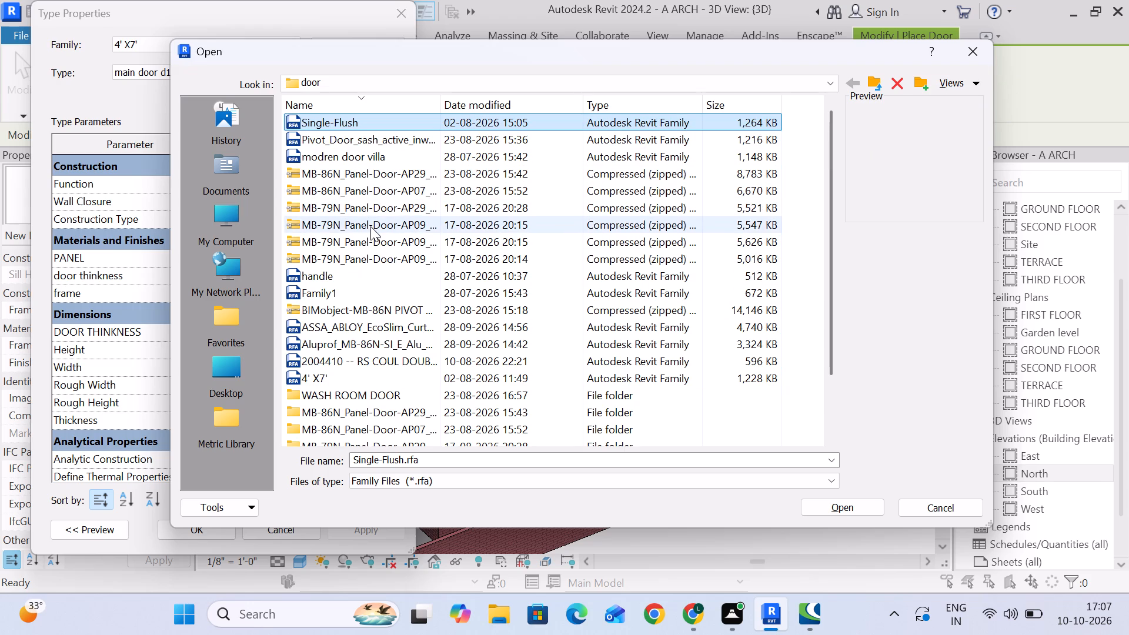
{"action": "left_click", "coordinate": [974, 47]}
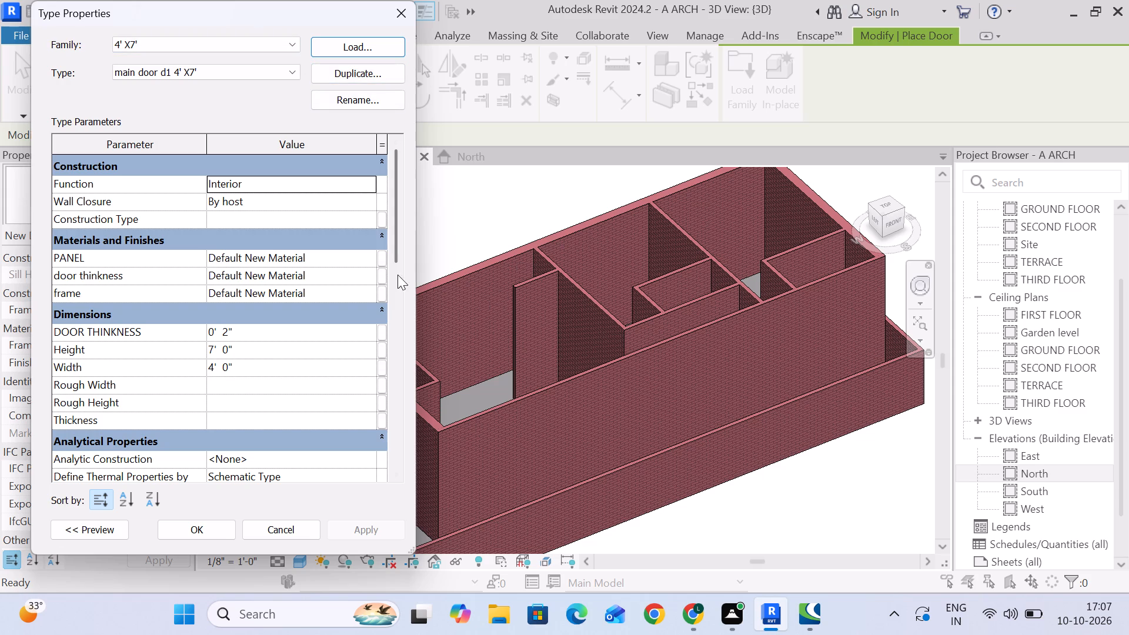
Place a 4' X7' door, type main door d1 4' X7', in the long exterior wall near its corner beside the recessed entrance.
{"action": "left_click", "coordinate": [210, 527]}
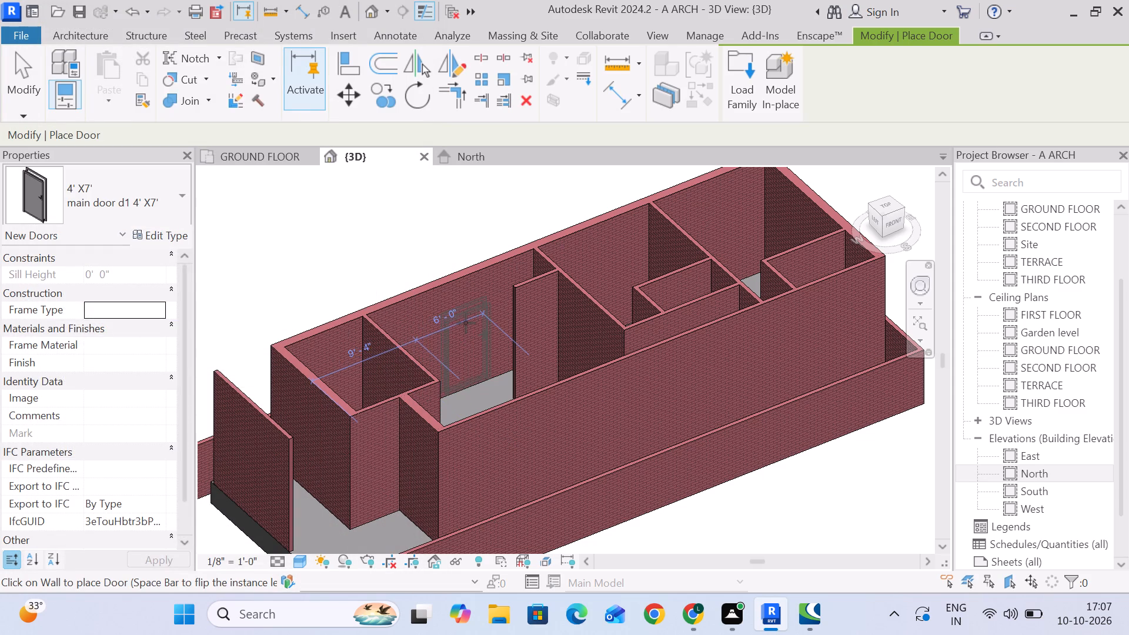
{"action": "left_click", "coordinate": [486, 464]}
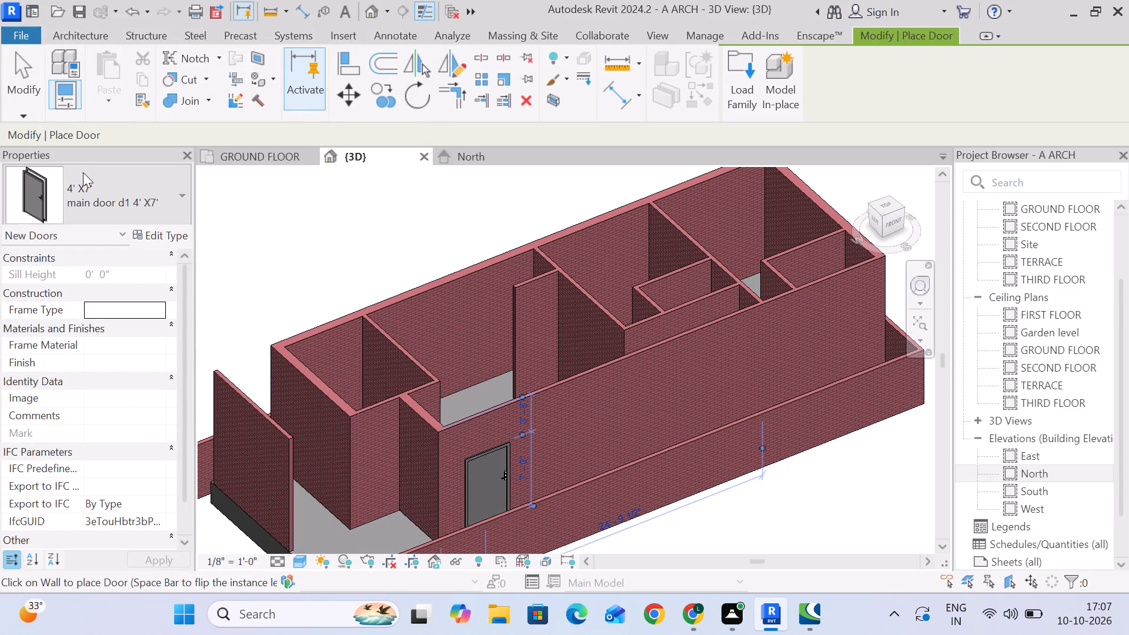
{"action": "left_click", "coordinate": [27, 93]}
{"action": "scroll", "coordinate": [503, 475], "scroll_direction": "up", "scroll_amount": 17}
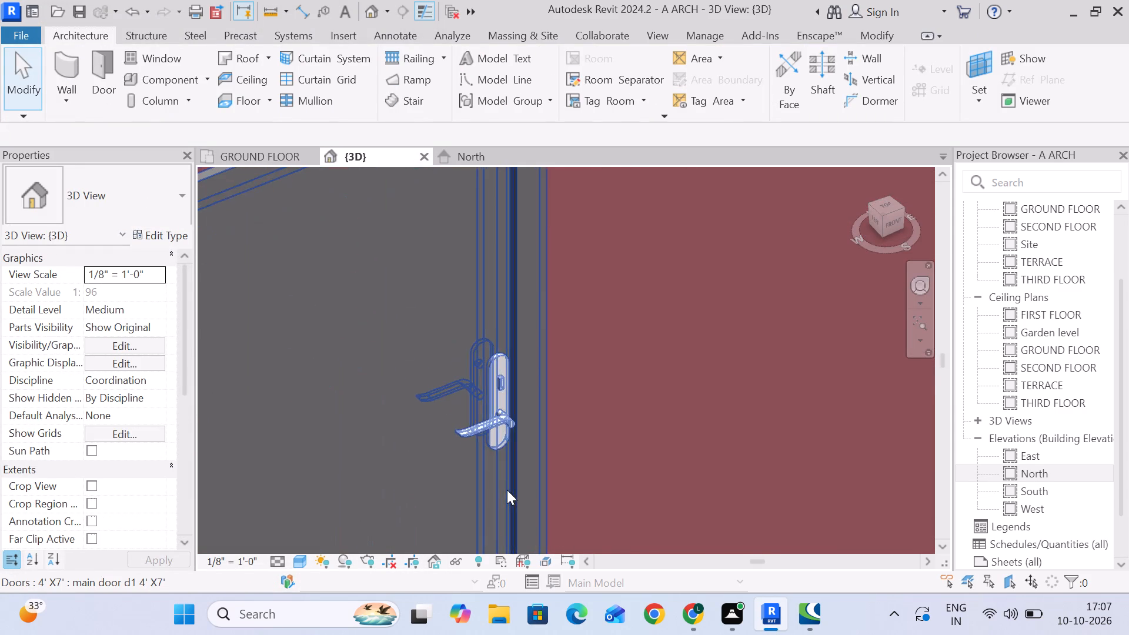
{"action": "scroll", "coordinate": [336, 420], "scroll_direction": "down", "scroll_amount": 6}
{"action": "scroll", "coordinate": [460, 299], "scroll_direction": "down", "scroll_amount": 3}
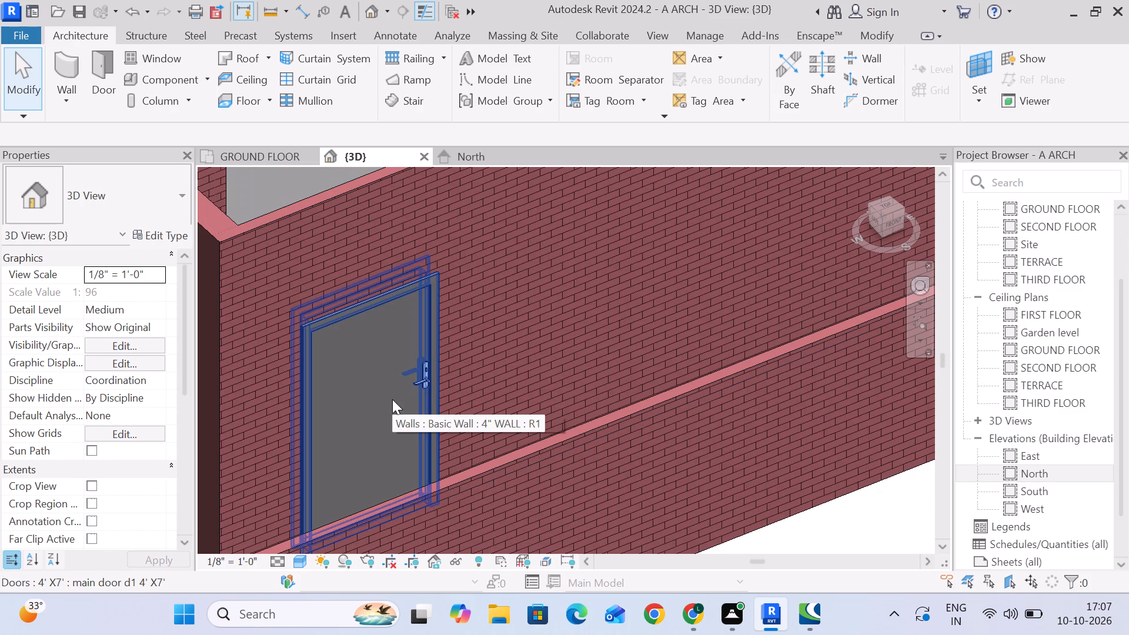
{"action": "scroll", "coordinate": [392, 399], "scroll_direction": "down", "scroll_amount": 3}
{"action": "middle_click_drag", "start_coordinate": [400, 319], "coordinate": [409, 284]}
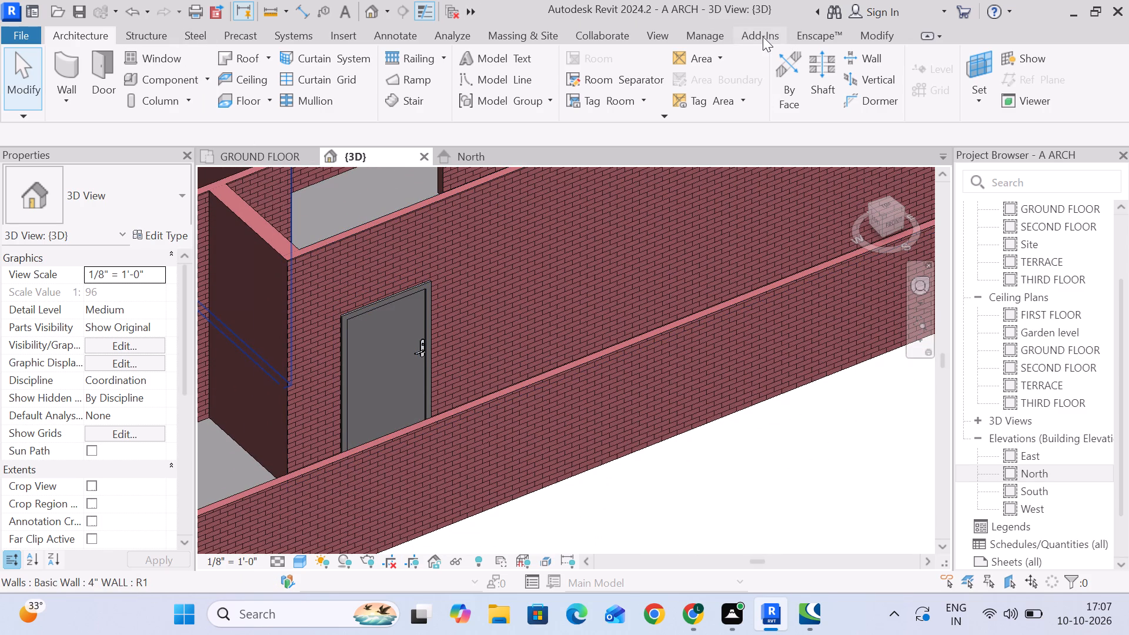
Open the recent project EAST VILLA ARCH.rvt alongside the current A ARCH model.
{"action": "left_click", "coordinate": [21, 40]}
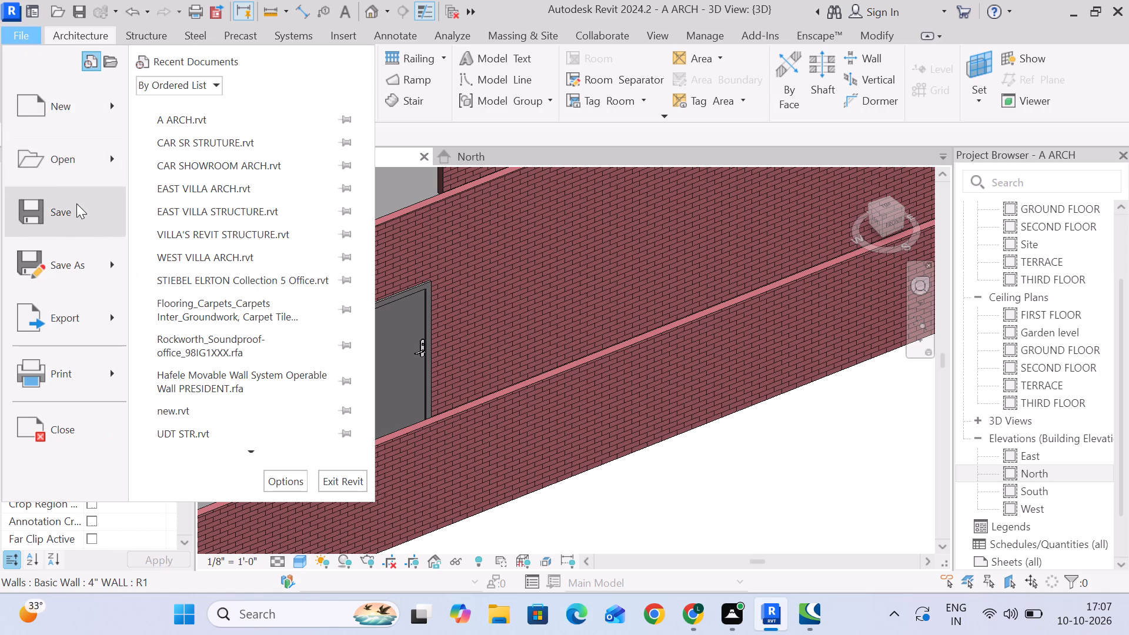
{"action": "double_click", "coordinate": [222, 190]}
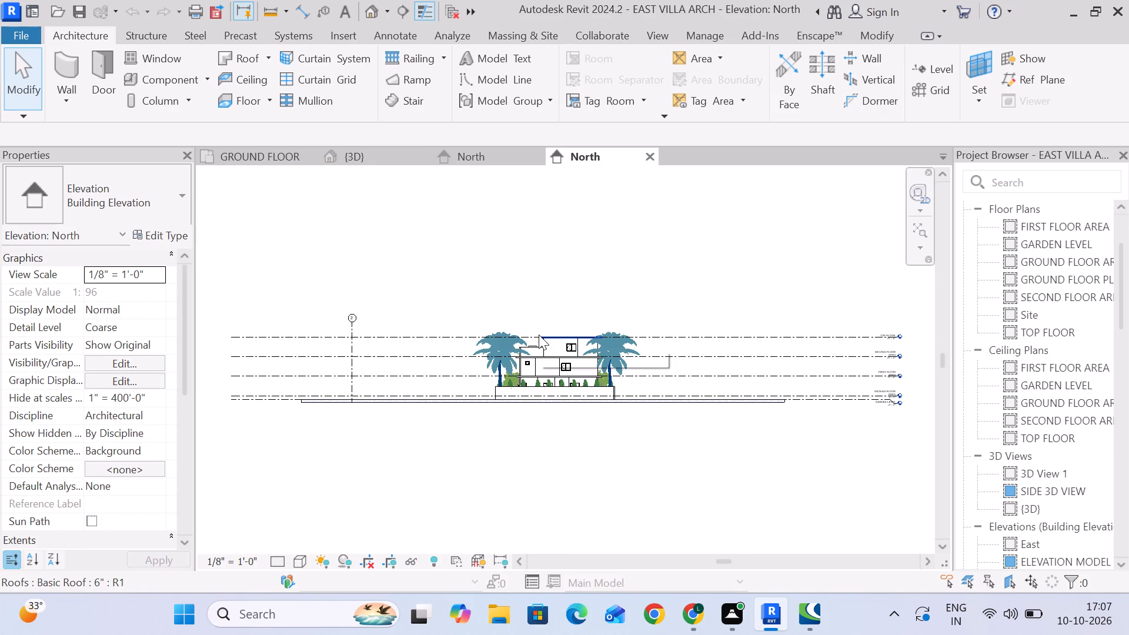
{"action": "scroll", "coordinate": [660, 393], "scroll_direction": "up", "scroll_amount": 6}
{"action": "scroll", "coordinate": [543, 354], "scroll_direction": "up", "scroll_amount": 6}
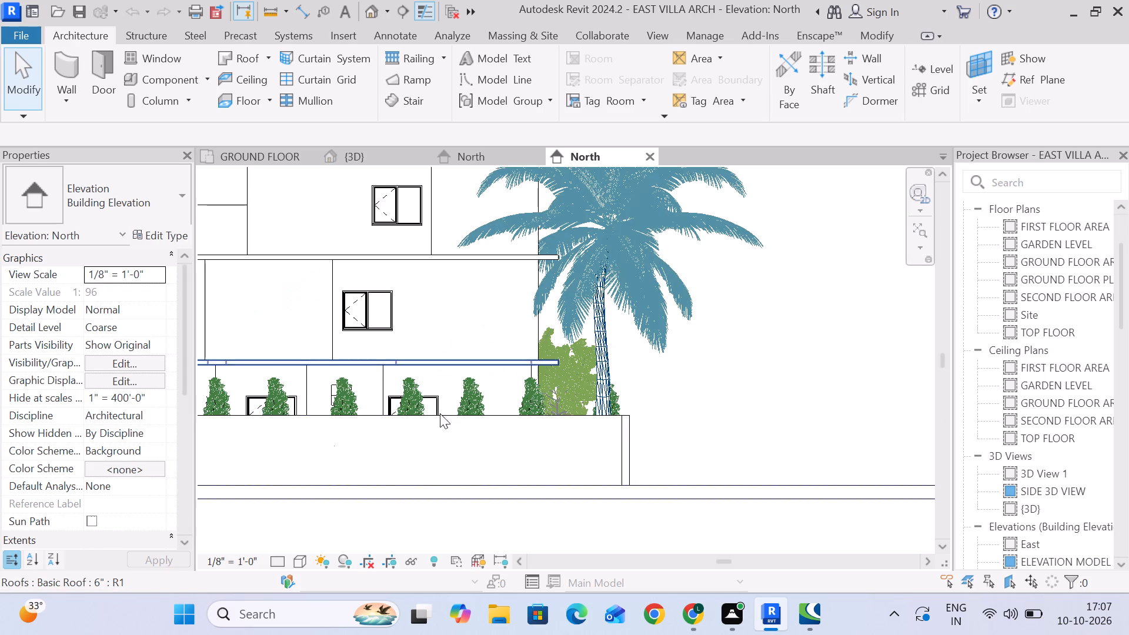
{"action": "scroll", "coordinate": [505, 367], "scroll_direction": "down", "scroll_amount": 5}
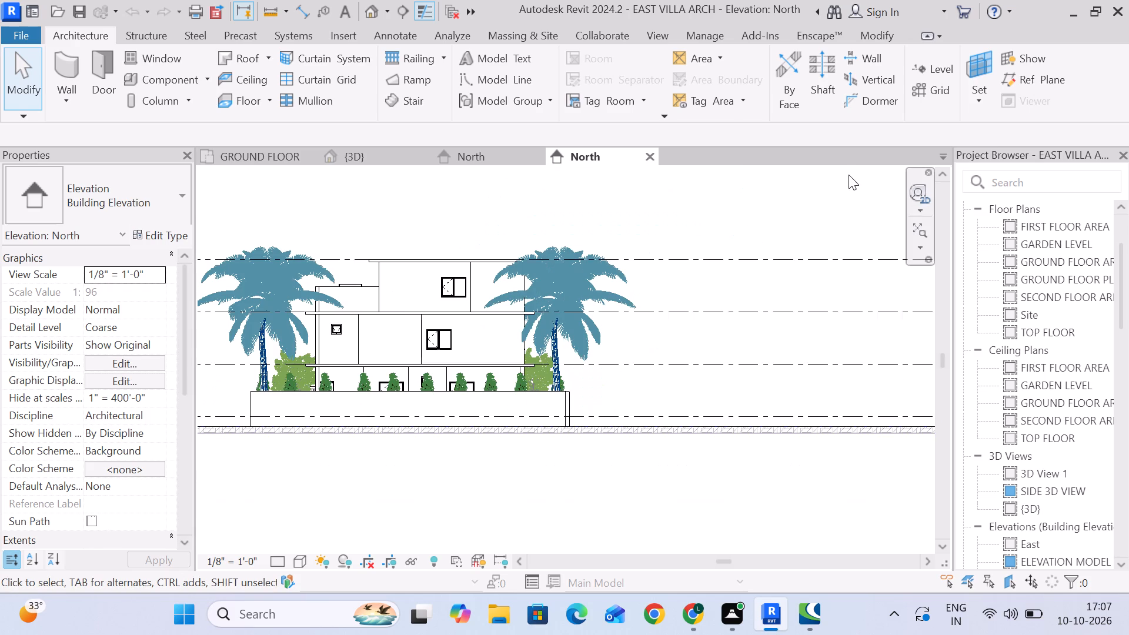
{"action": "scroll", "coordinate": [550, 256], "scroll_direction": "down", "scroll_amount": 2}
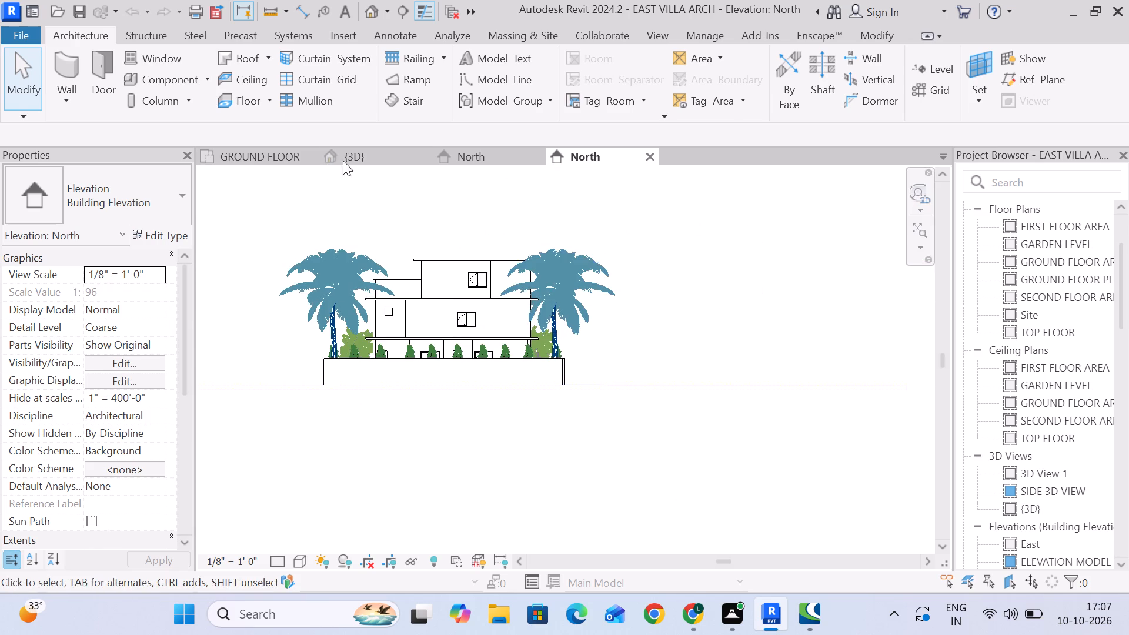
{"action": "left_click", "coordinate": [348, 158]}
{"action": "scroll", "coordinate": [422, 390], "scroll_direction": "down", "scroll_amount": 4}
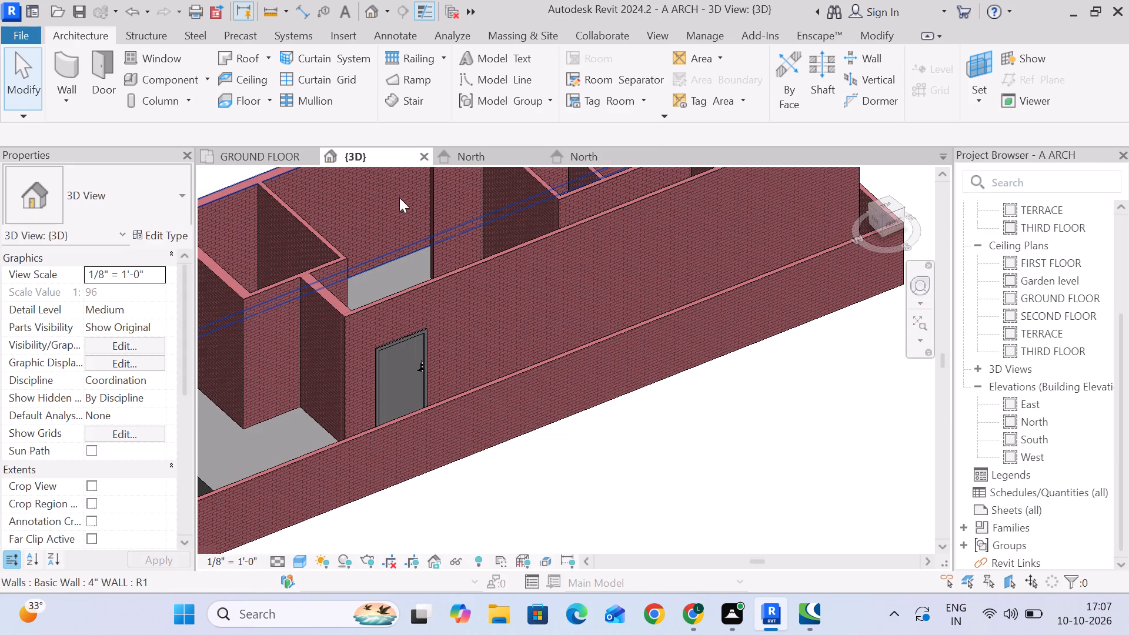
{"action": "left_click", "coordinate": [590, 155]}
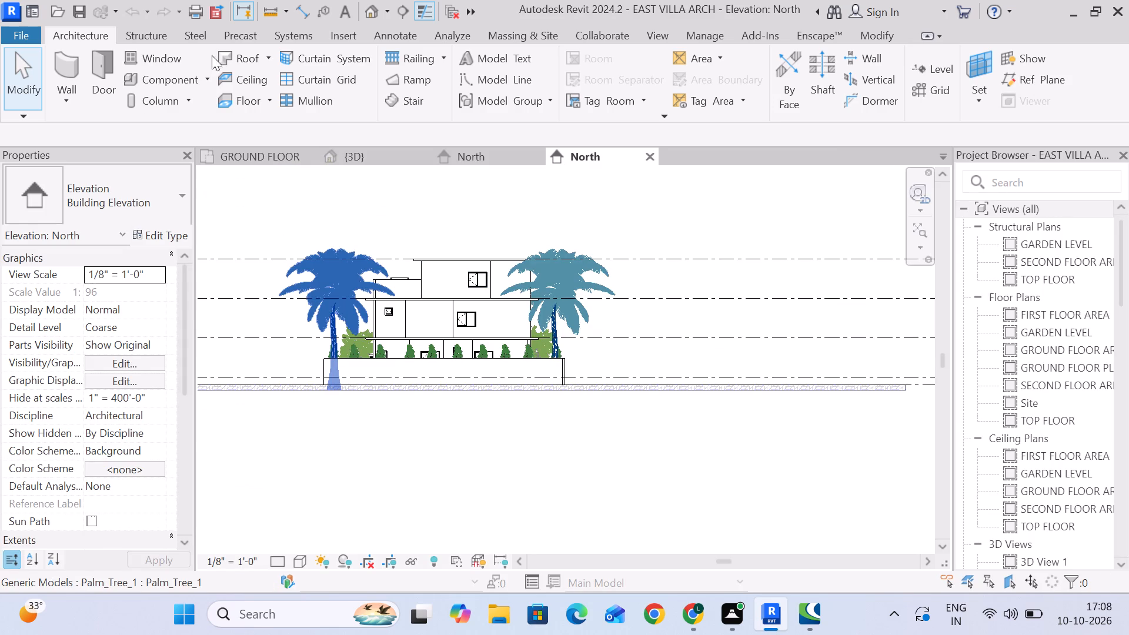
Open the villa's default 3D view and examine the front entrance behind the gate.
{"action": "left_click", "coordinate": [362, 9]}
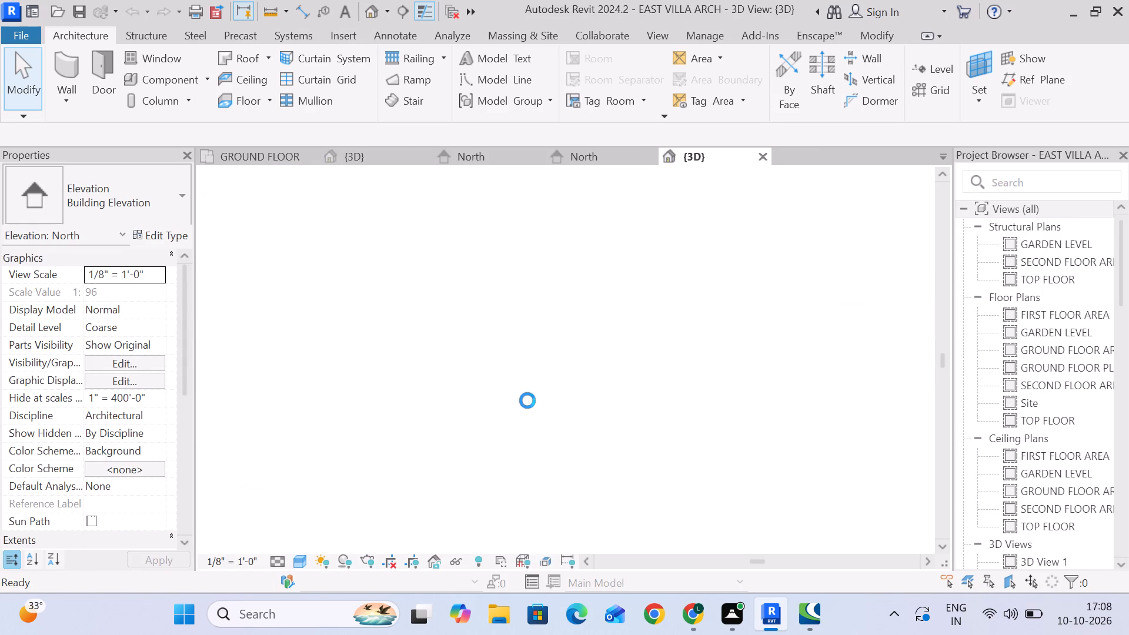
{"action": "scroll", "coordinate": [540, 400], "scroll_direction": "up", "scroll_amount": 9}
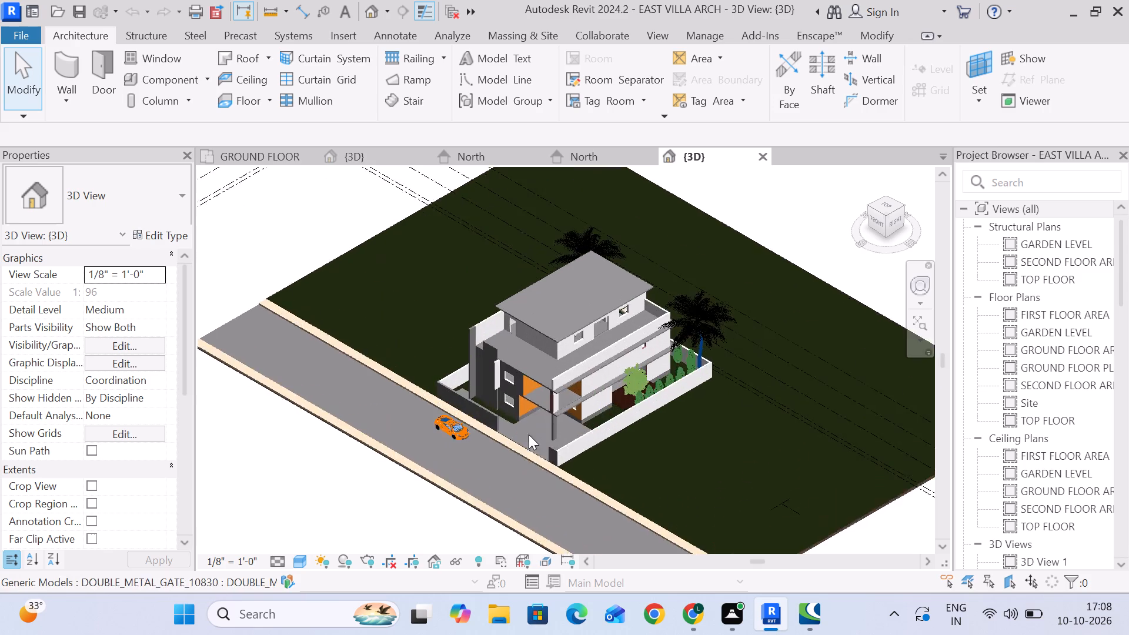
{"action": "scroll", "coordinate": [529, 435], "scroll_direction": "up", "scroll_amount": 7}
{"action": "middle_click_drag", "start_coordinate": [562, 402], "coordinate": [573, 350], "text": "shift"}
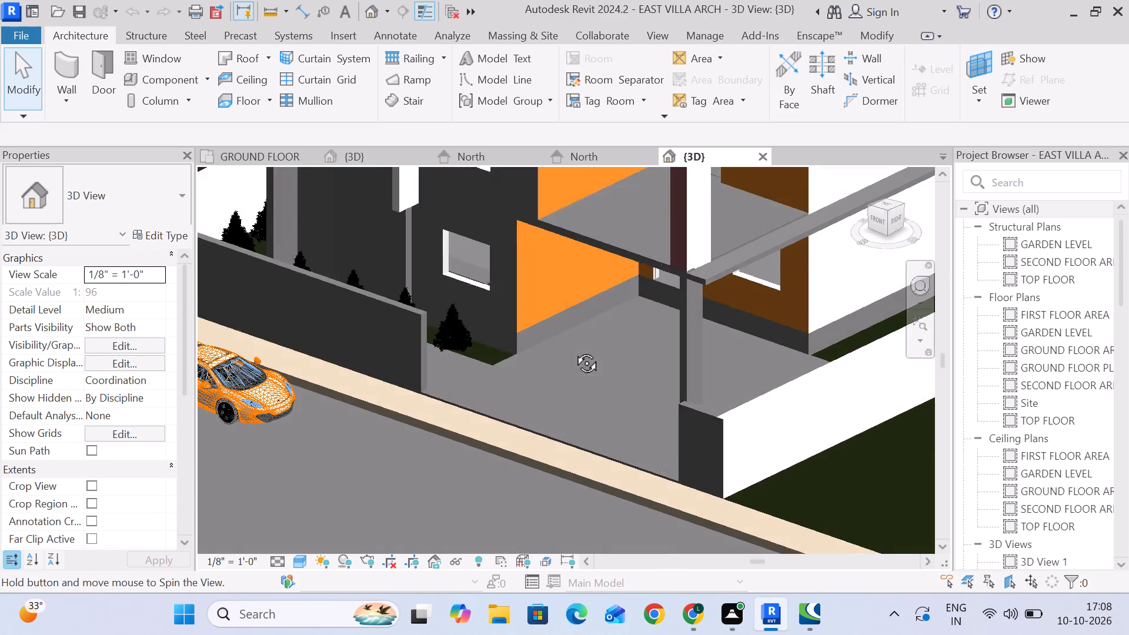
{"action": "middle_click_drag", "start_coordinate": [573, 350], "coordinate": [574, 346], "text": "shift"}
{"action": "middle_click_drag", "start_coordinate": [663, 350], "coordinate": [667, 292], "text": "shift"}
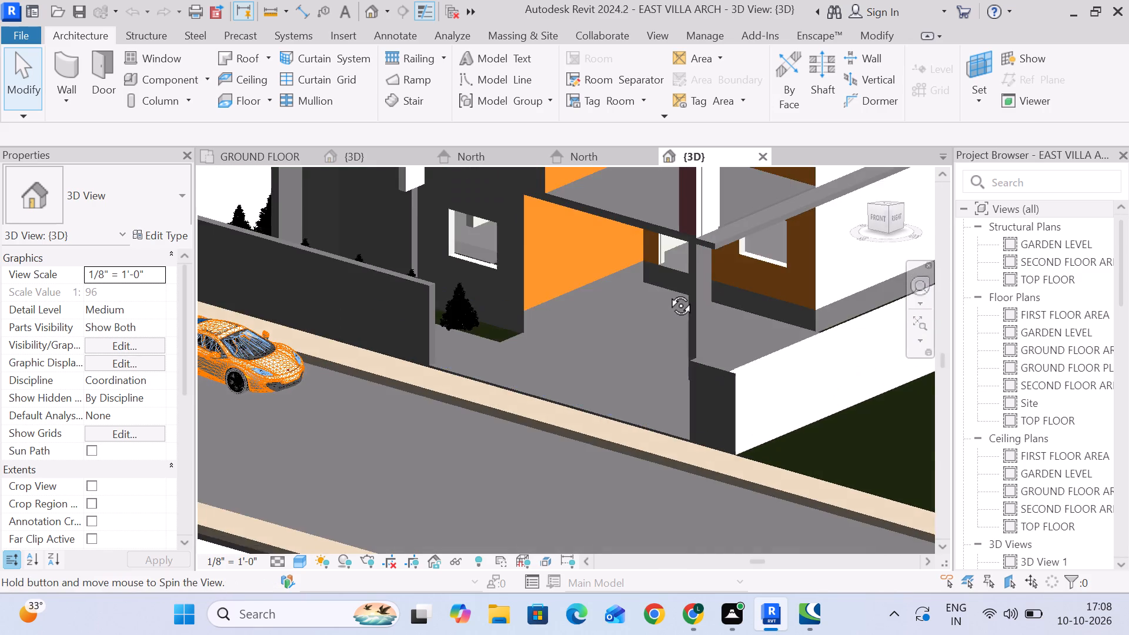
{"action": "scroll", "coordinate": [690, 201], "scroll_direction": "up", "scroll_amount": 3}
{"action": "scroll", "coordinate": [737, 209], "scroll_direction": "up", "scroll_amount": 6}
{"action": "middle_click_drag", "start_coordinate": [728, 314], "coordinate": [727, 433]}
Copy the villa's double panel entrance door, type D1 E, into the A ARCH model's long exterior wall, beyond the existing 4' X7' door.
{"action": "left_click", "coordinate": [652, 186]}
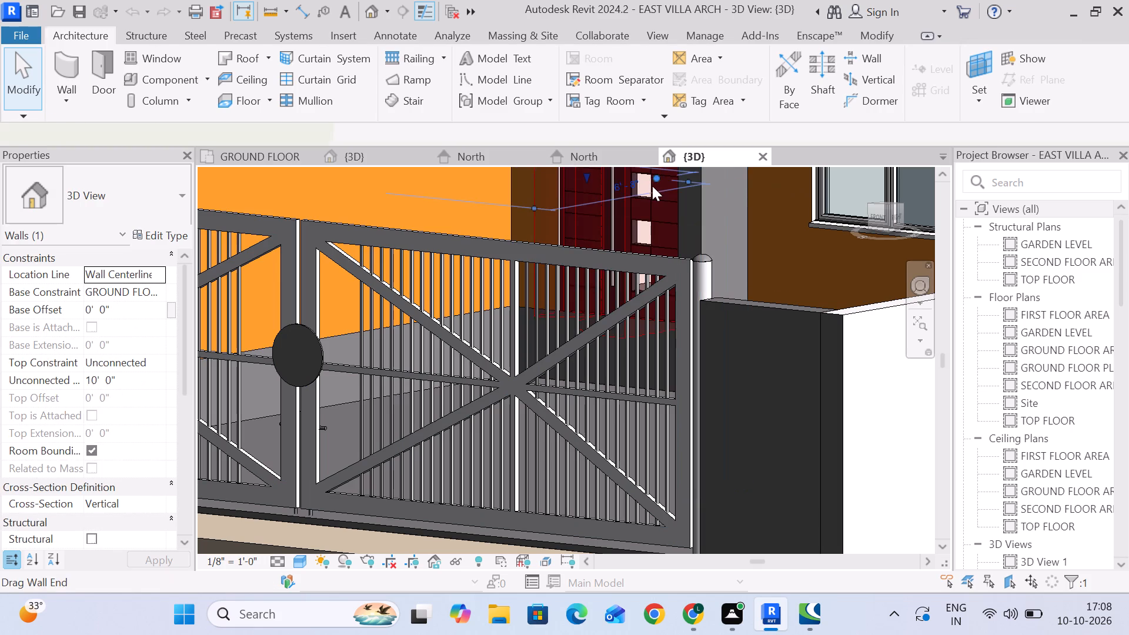
{"action": "left_click", "coordinate": [648, 224]}
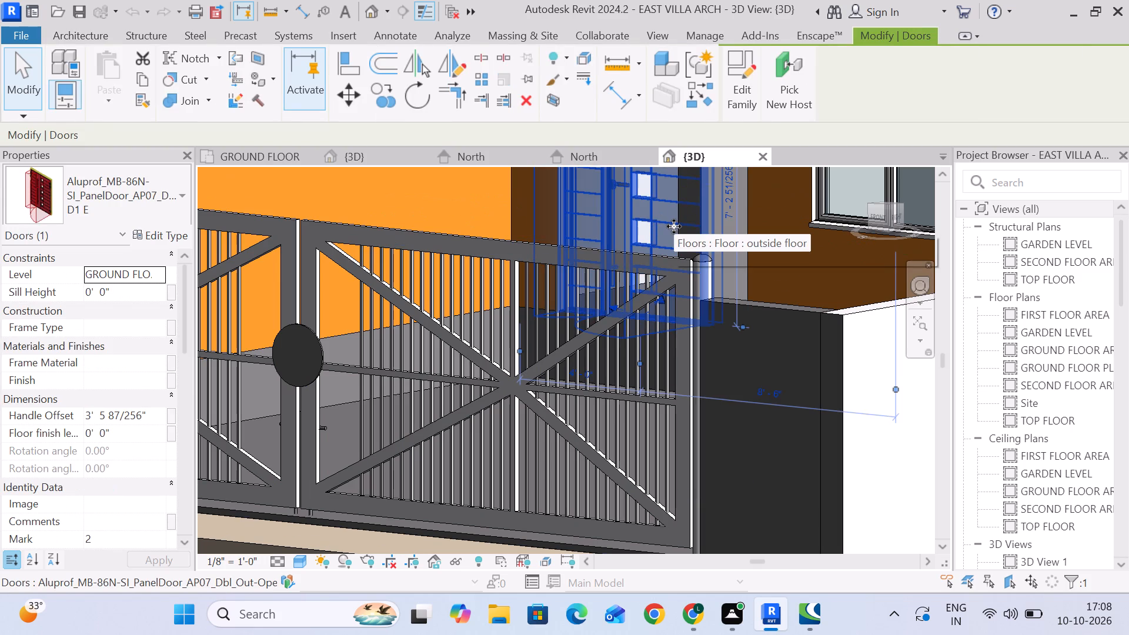
{"action": "key", "text": "ctrl+c"}
{"action": "left_click", "coordinate": [353, 162]}
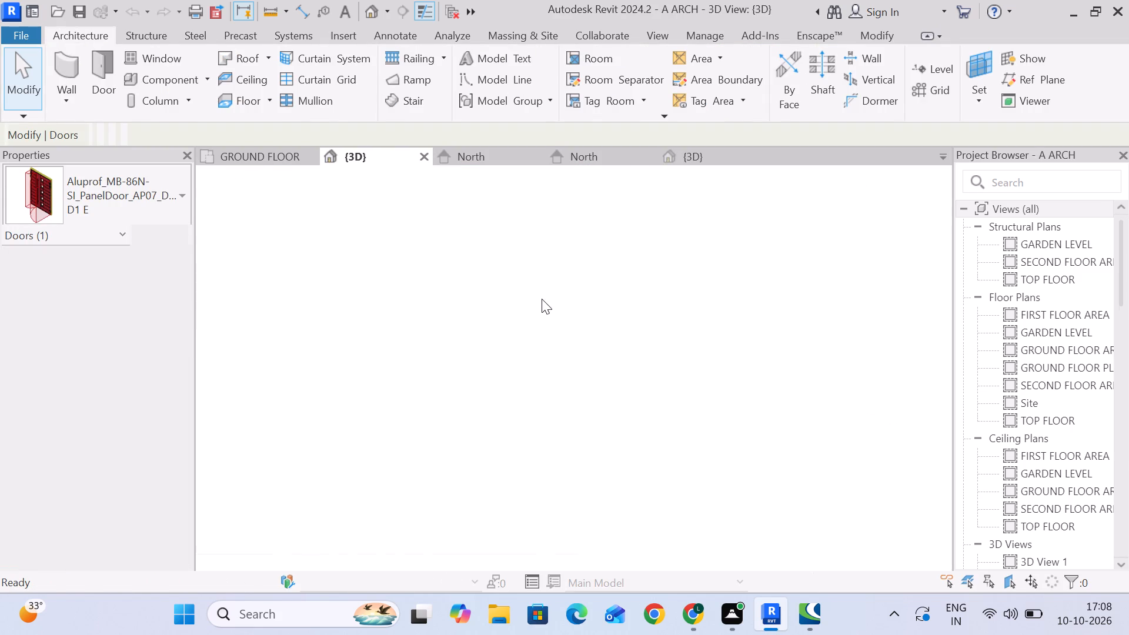
{"action": "key", "text": "ctrl+v"}
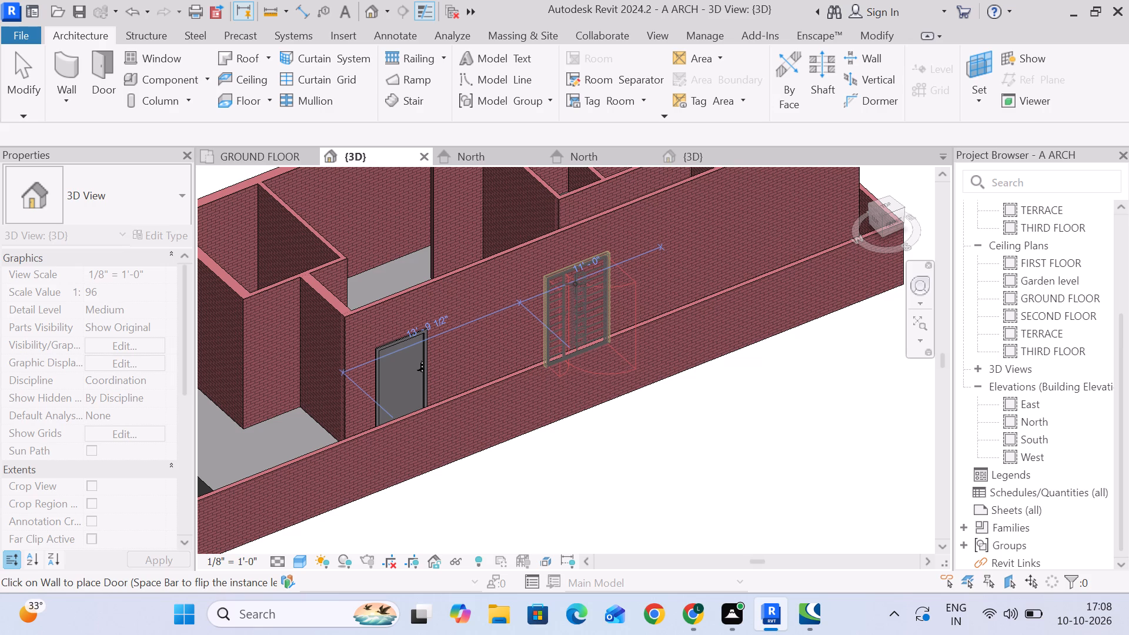
{"action": "left_click", "coordinate": [543, 279]}
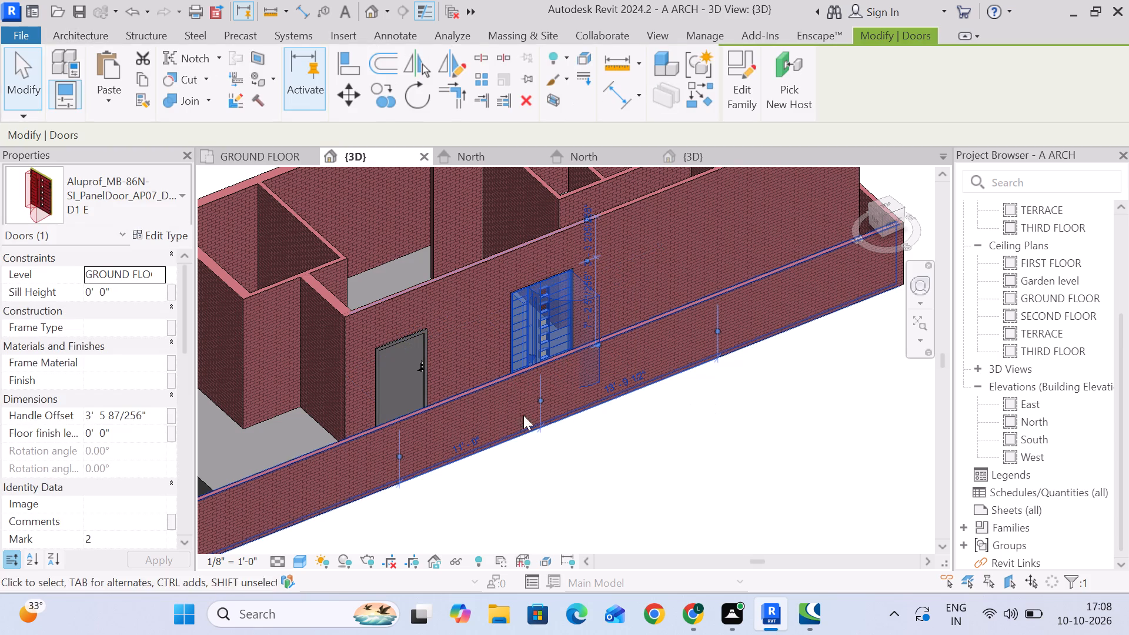
{"action": "left_click", "coordinate": [22, 78]}
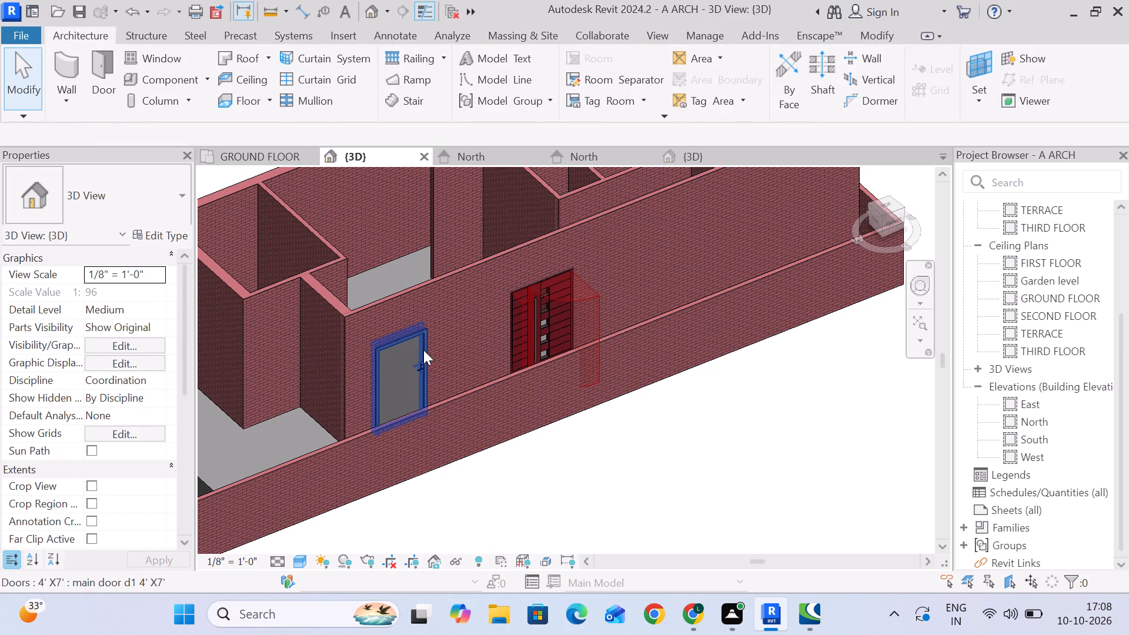
Delete the 4' X7' main door near the corner of the long exterior wall.
{"action": "left_click", "coordinate": [423, 350]}
{"action": "key", "text": "Delete"}
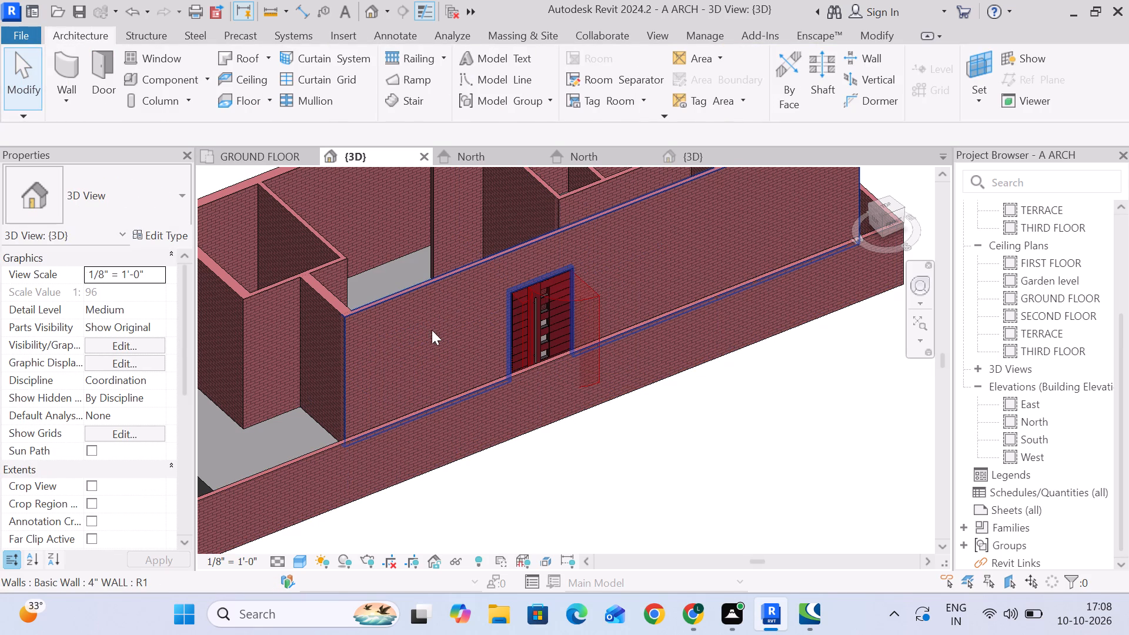
Close the East Villa project's open North and 3D views.
{"action": "left_click", "coordinate": [649, 153]}
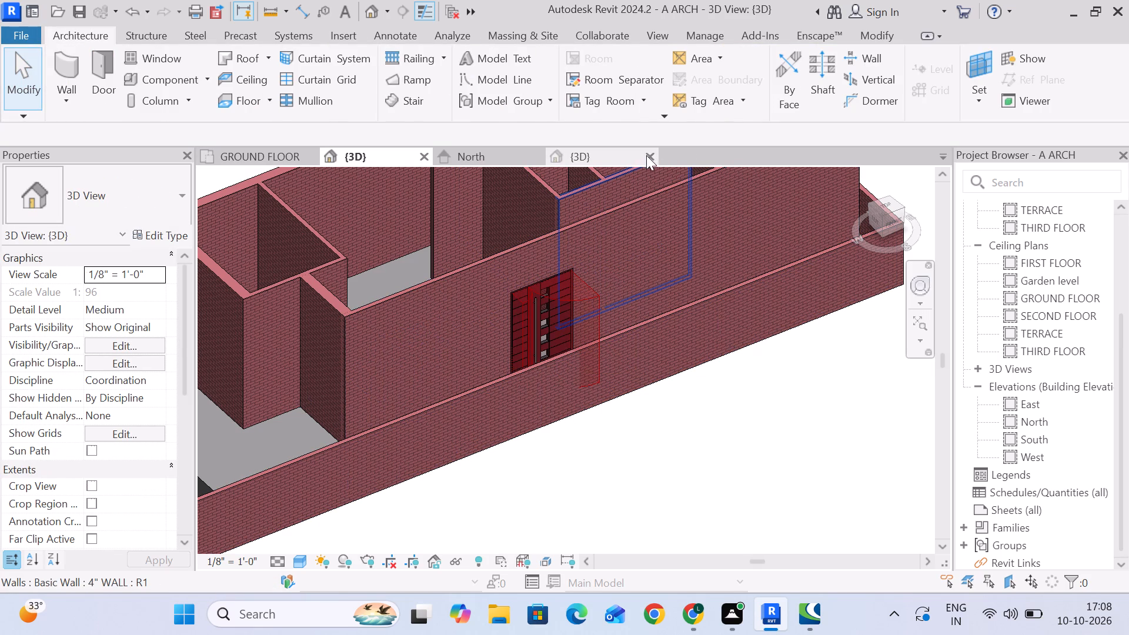
{"action": "left_click", "coordinate": [654, 153]}
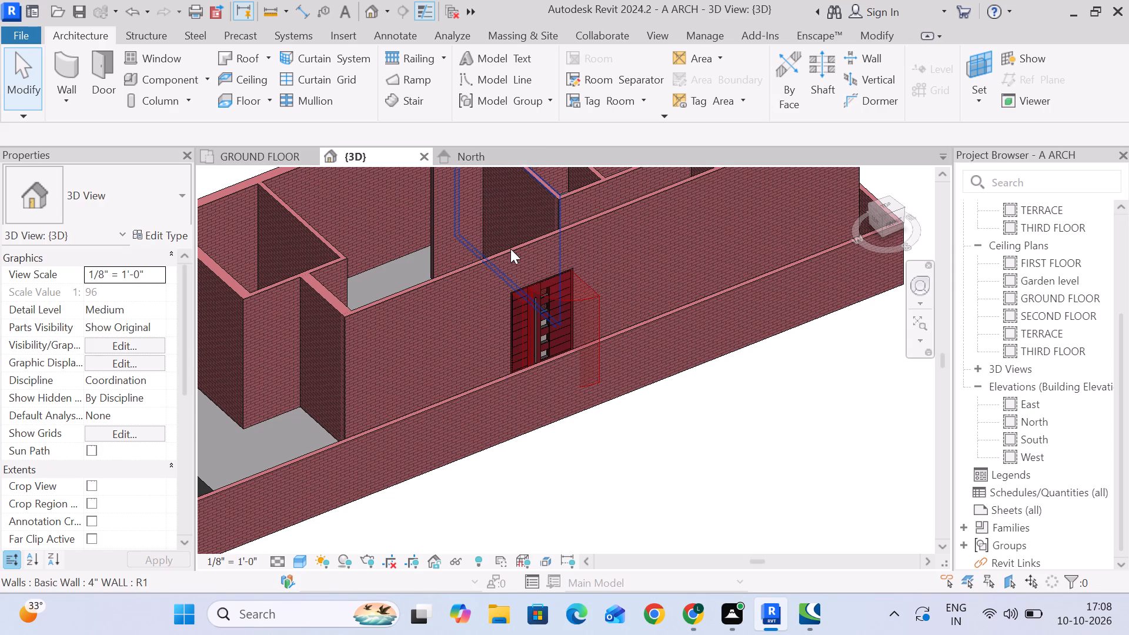
In the ground floor plan, move the double panel door along the long wall to 2' 0" from the short 9" wall's centreline.
{"action": "left_click", "coordinate": [539, 319]}
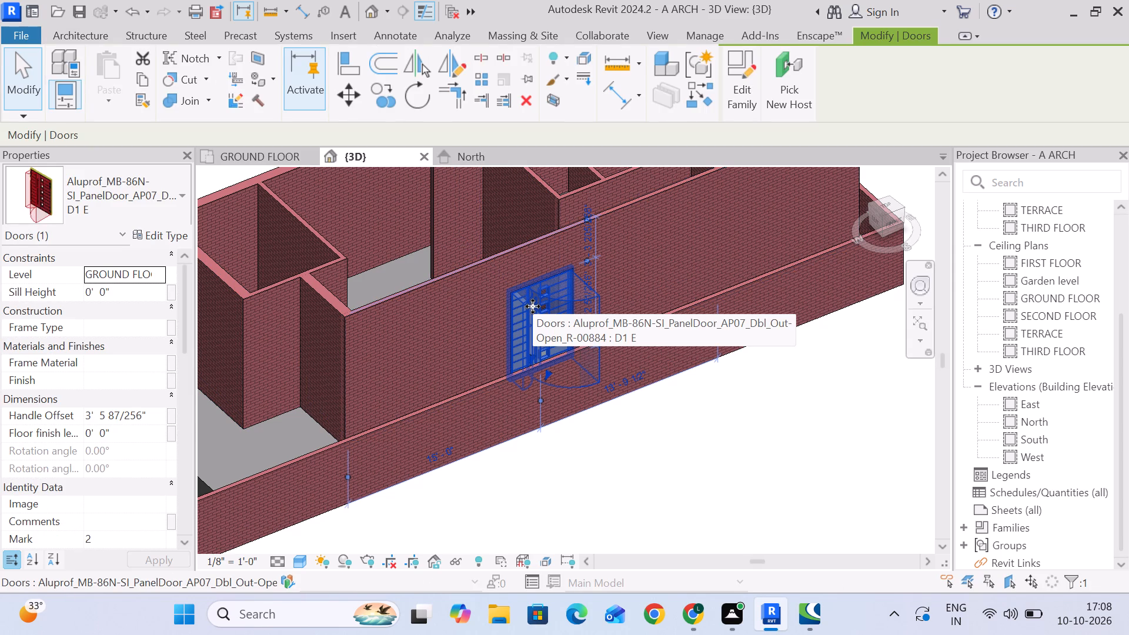
{"action": "left_click", "coordinate": [255, 151]}
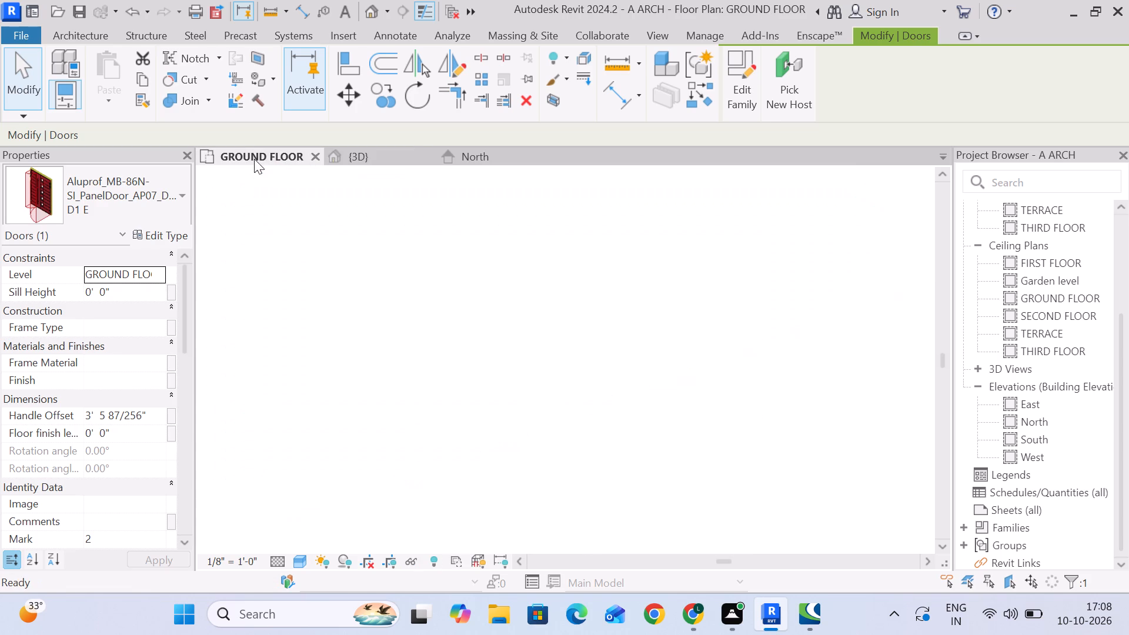
{"action": "scroll", "coordinate": [579, 415], "scroll_direction": "up", "scroll_amount": 5}
{"action": "scroll", "coordinate": [505, 383], "scroll_direction": "up", "scroll_amount": 4}
{"action": "scroll", "coordinate": [509, 372], "scroll_direction": "down", "scroll_amount": 2}
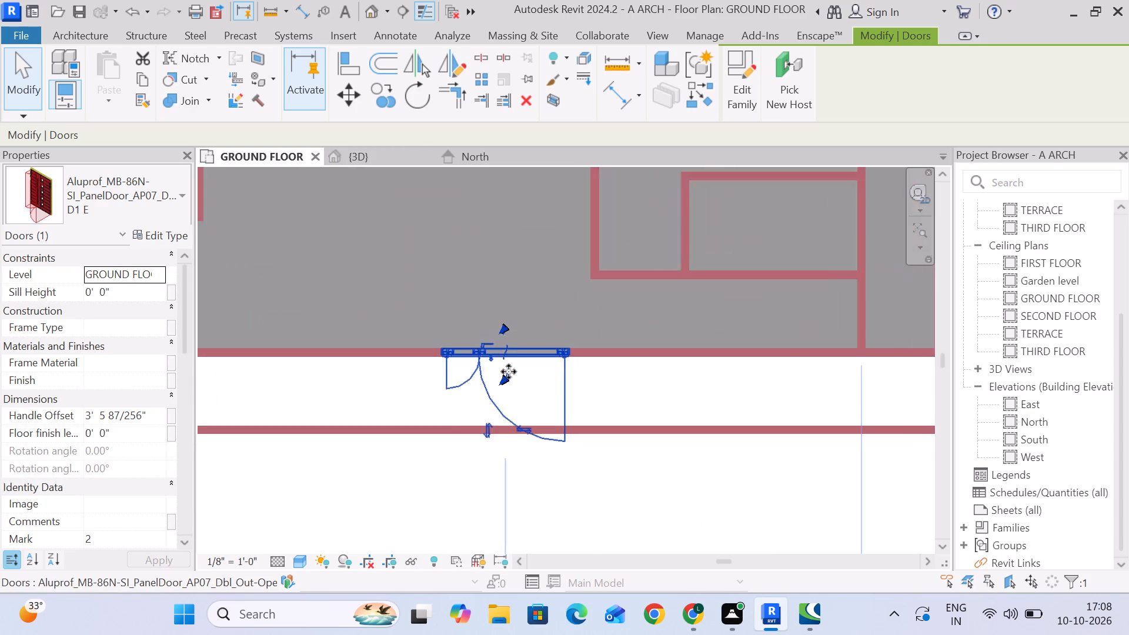
{"action": "scroll", "coordinate": [509, 372], "scroll_direction": "down", "scroll_amount": 2}
{"action": "middle_click_drag", "start_coordinate": [517, 369], "coordinate": [617, 356]}
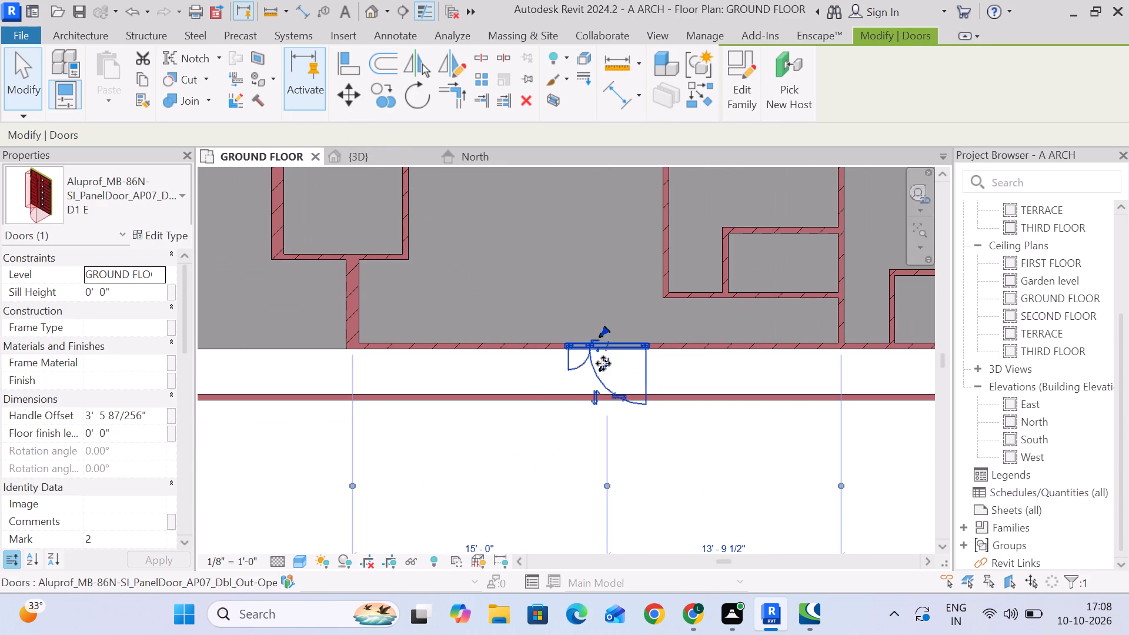
{"action": "left_click_drag", "start_coordinate": [619, 346], "coordinate": [394, 307]}
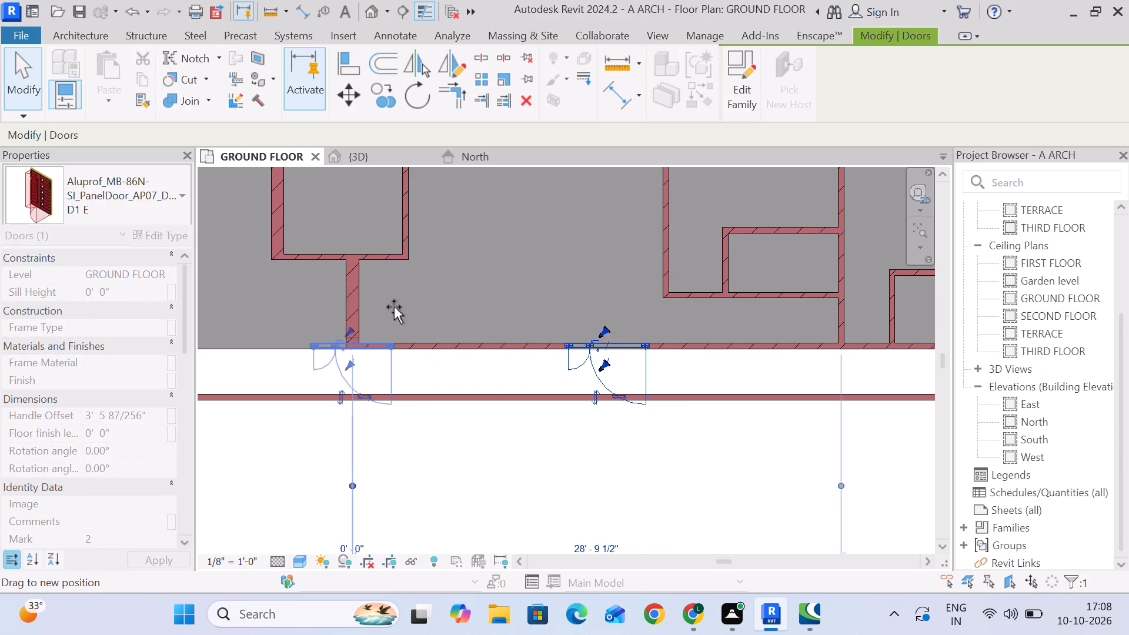
{"action": "left_click_drag", "start_coordinate": [394, 307], "coordinate": [399, 309]}
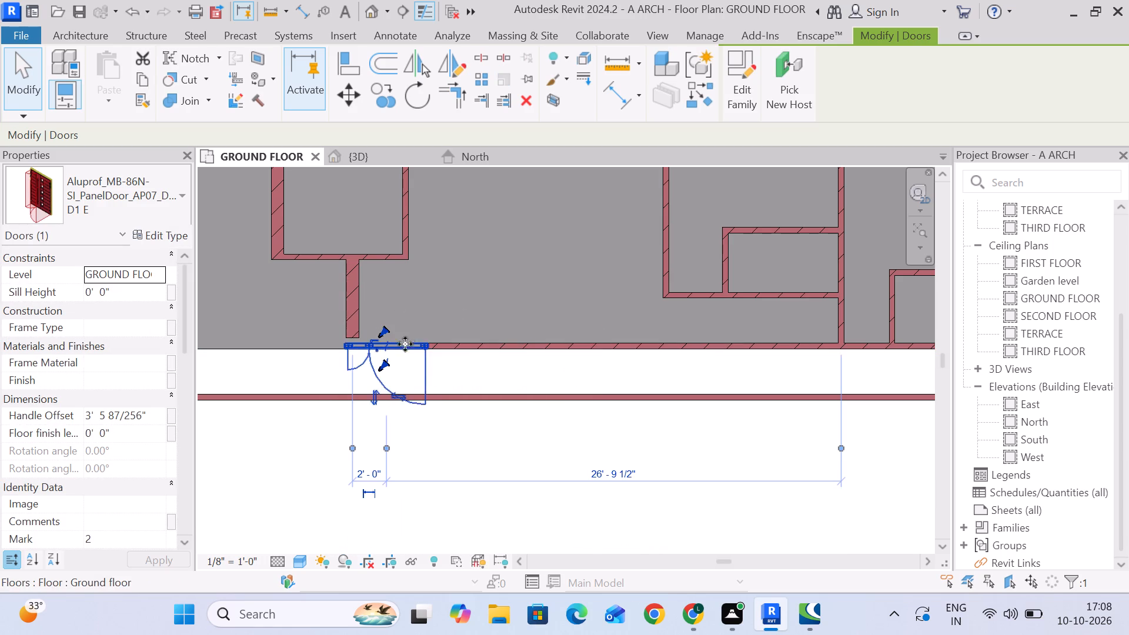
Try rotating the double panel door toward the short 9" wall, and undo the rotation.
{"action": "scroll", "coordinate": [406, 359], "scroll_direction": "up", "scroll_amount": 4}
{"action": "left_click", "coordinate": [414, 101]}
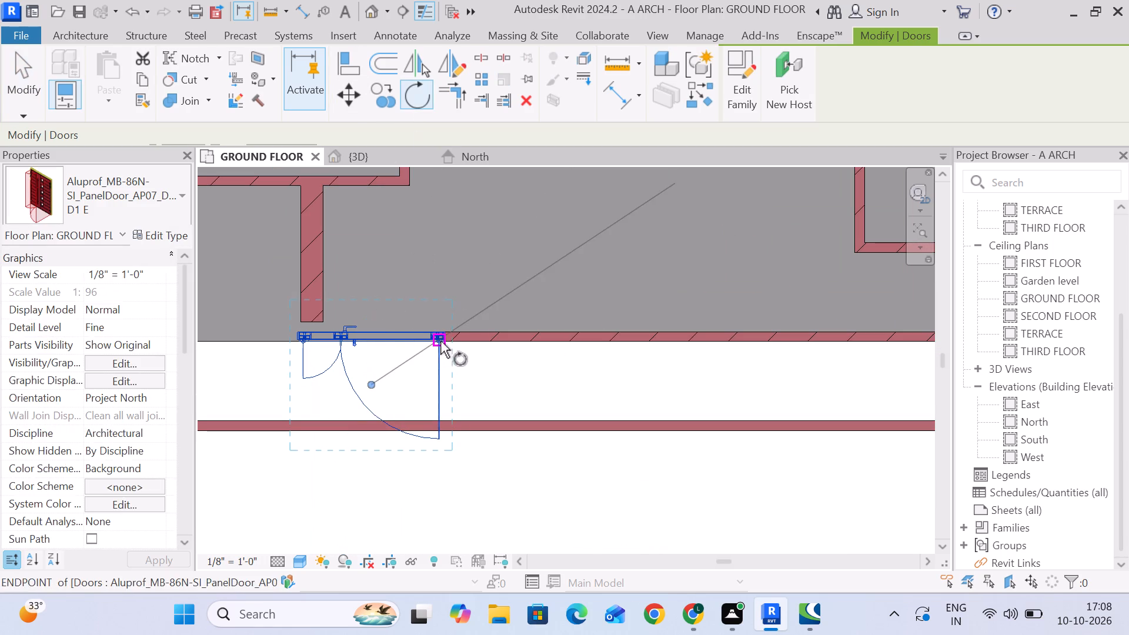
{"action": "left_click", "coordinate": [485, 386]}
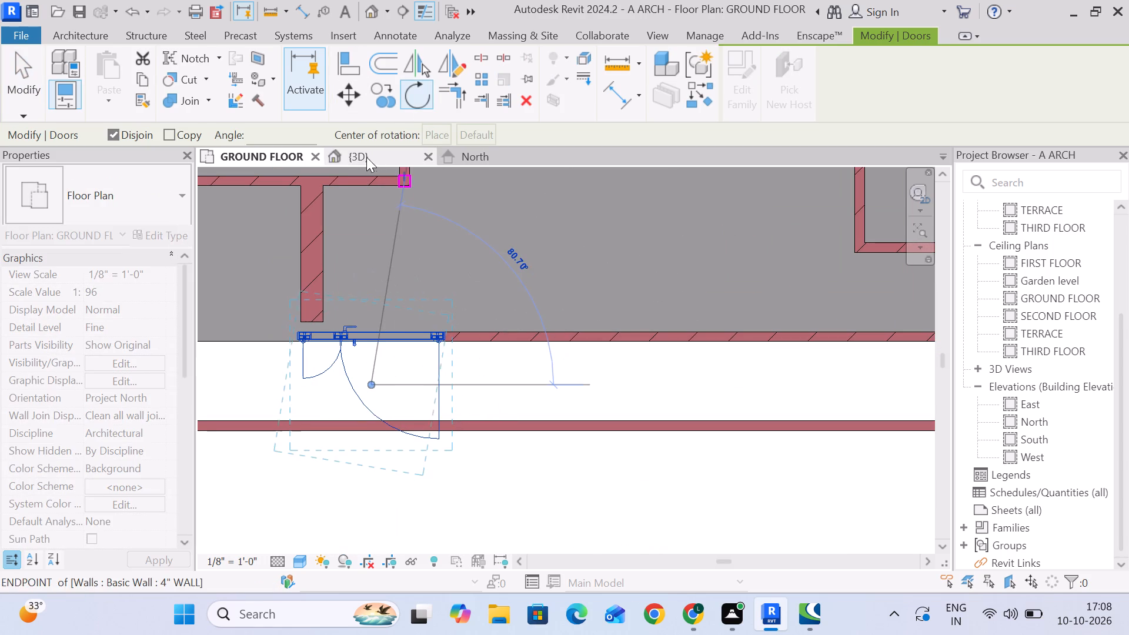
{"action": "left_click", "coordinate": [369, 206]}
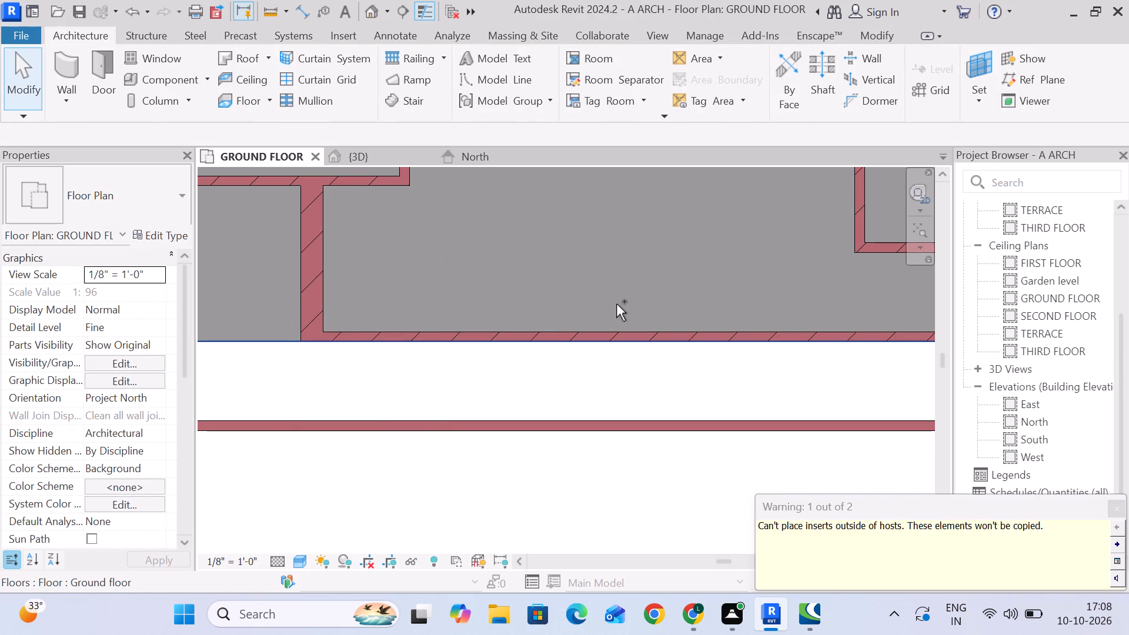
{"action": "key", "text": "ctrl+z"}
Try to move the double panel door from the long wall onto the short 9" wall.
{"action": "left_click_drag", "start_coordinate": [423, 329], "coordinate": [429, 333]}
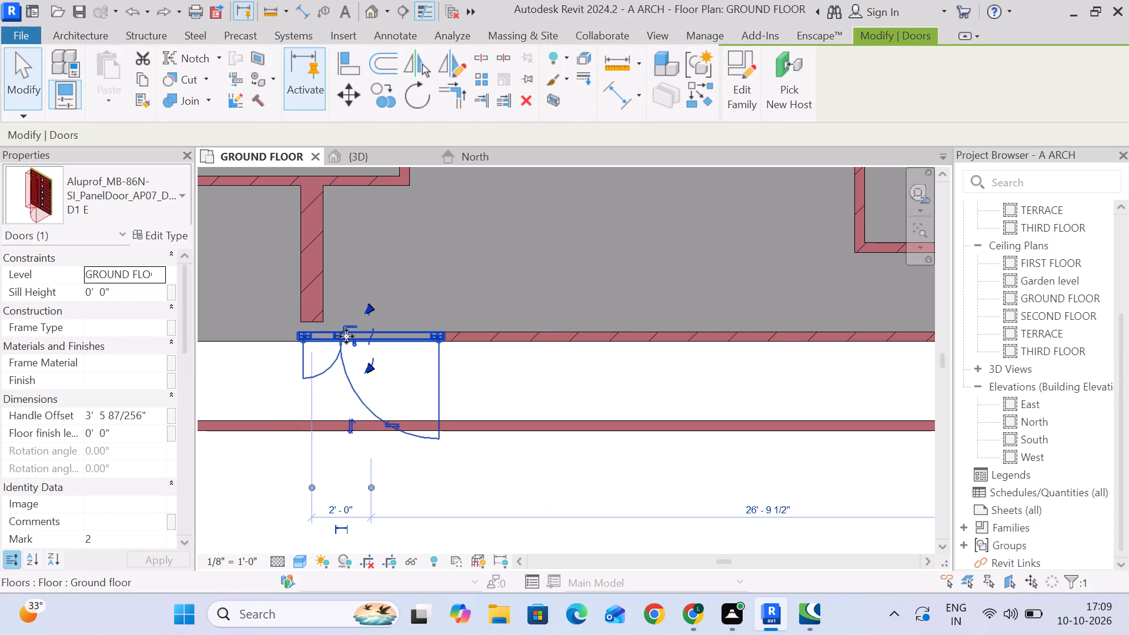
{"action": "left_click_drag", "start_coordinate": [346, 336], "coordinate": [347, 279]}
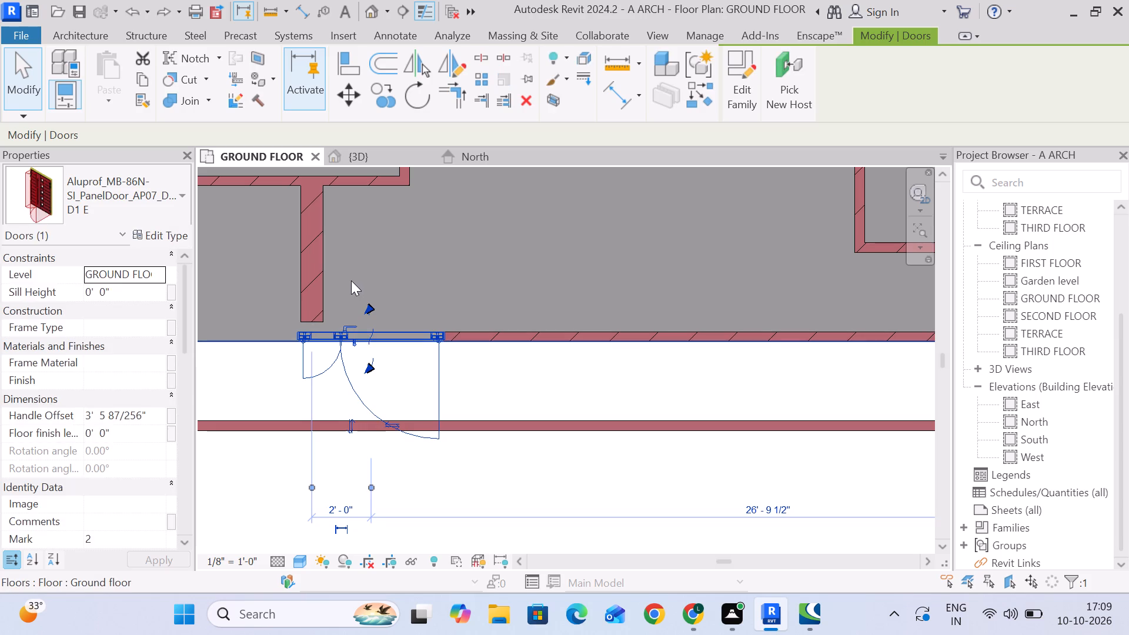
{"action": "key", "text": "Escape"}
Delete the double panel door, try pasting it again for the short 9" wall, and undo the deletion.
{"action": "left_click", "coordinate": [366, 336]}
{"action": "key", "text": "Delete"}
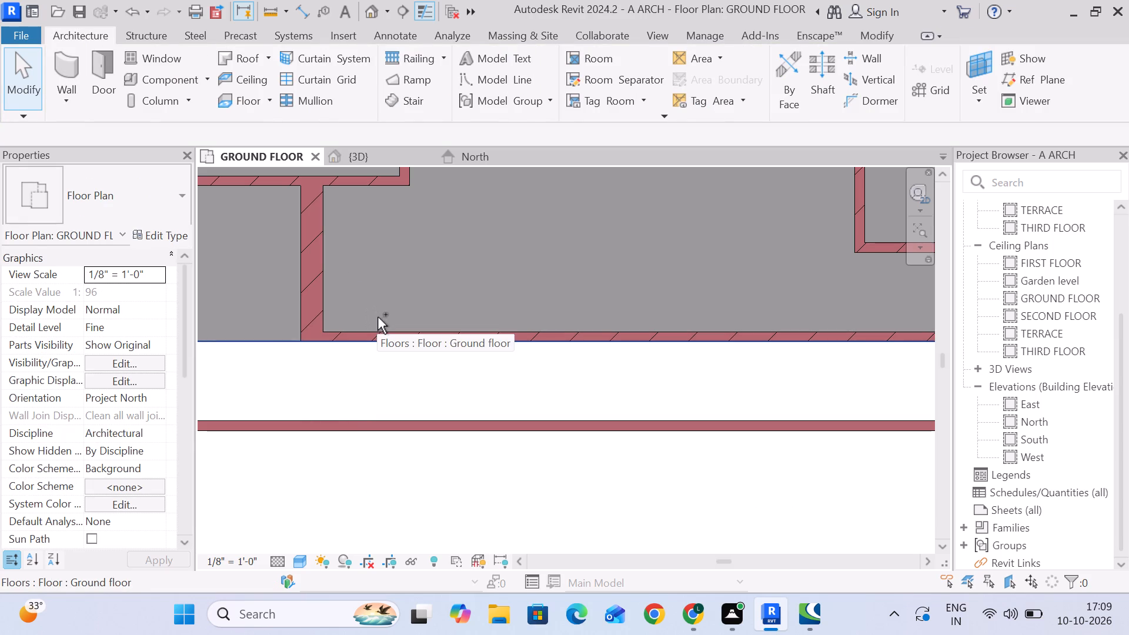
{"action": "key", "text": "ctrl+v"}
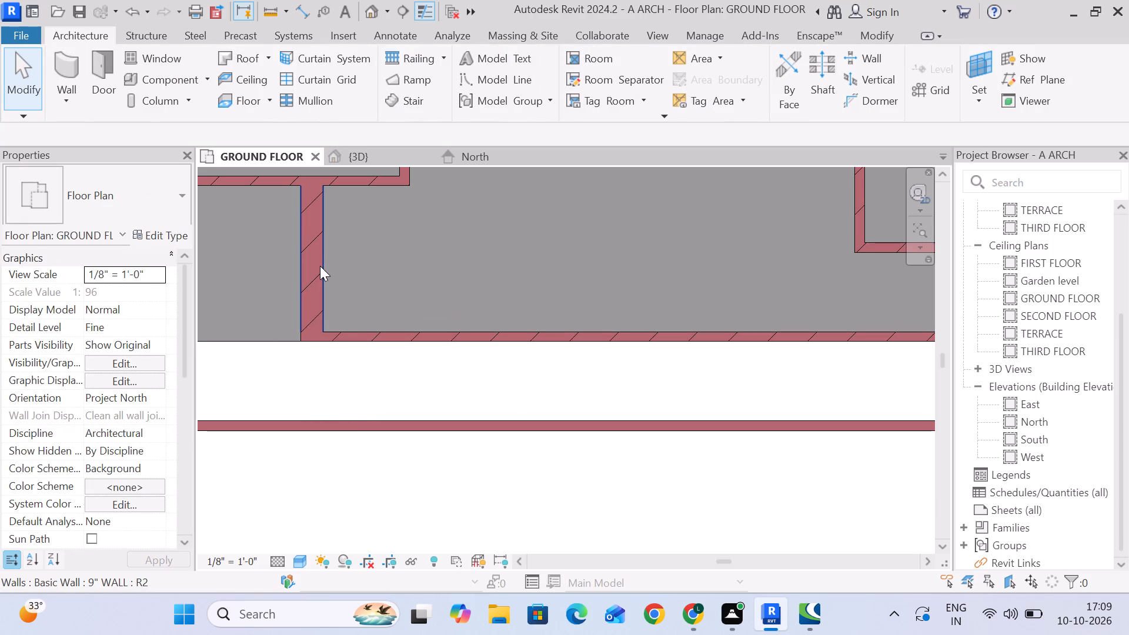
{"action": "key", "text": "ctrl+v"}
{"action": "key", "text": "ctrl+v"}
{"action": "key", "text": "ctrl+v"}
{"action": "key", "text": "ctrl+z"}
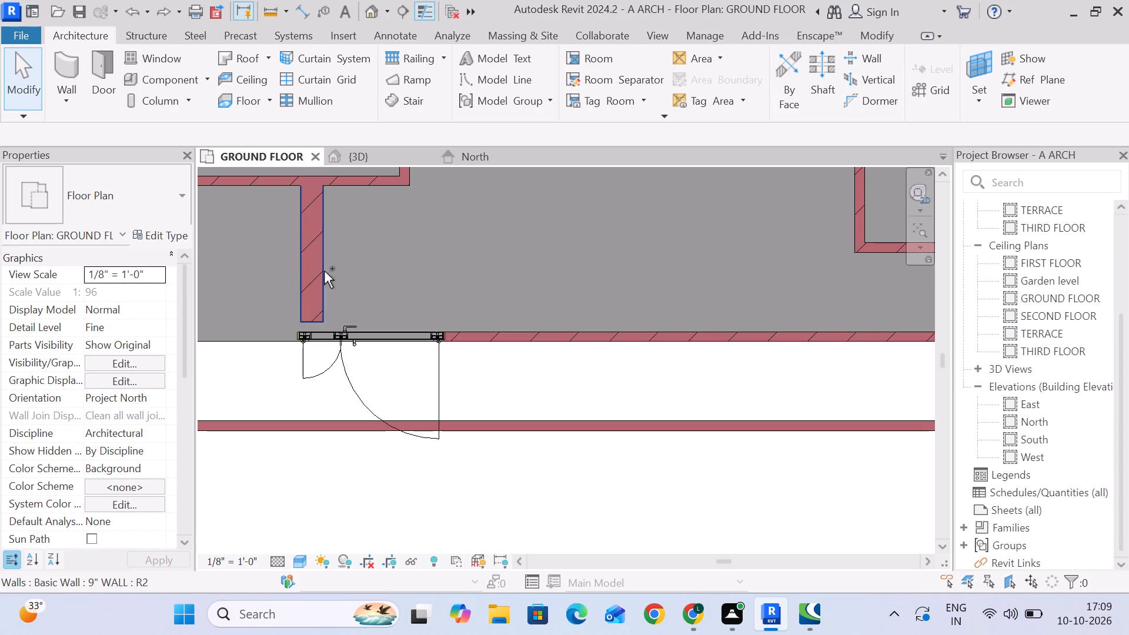
Move the double panel door along the long wall to 1' 6" from the short 9" wall's centreline.
{"action": "left_click", "coordinate": [336, 326]}
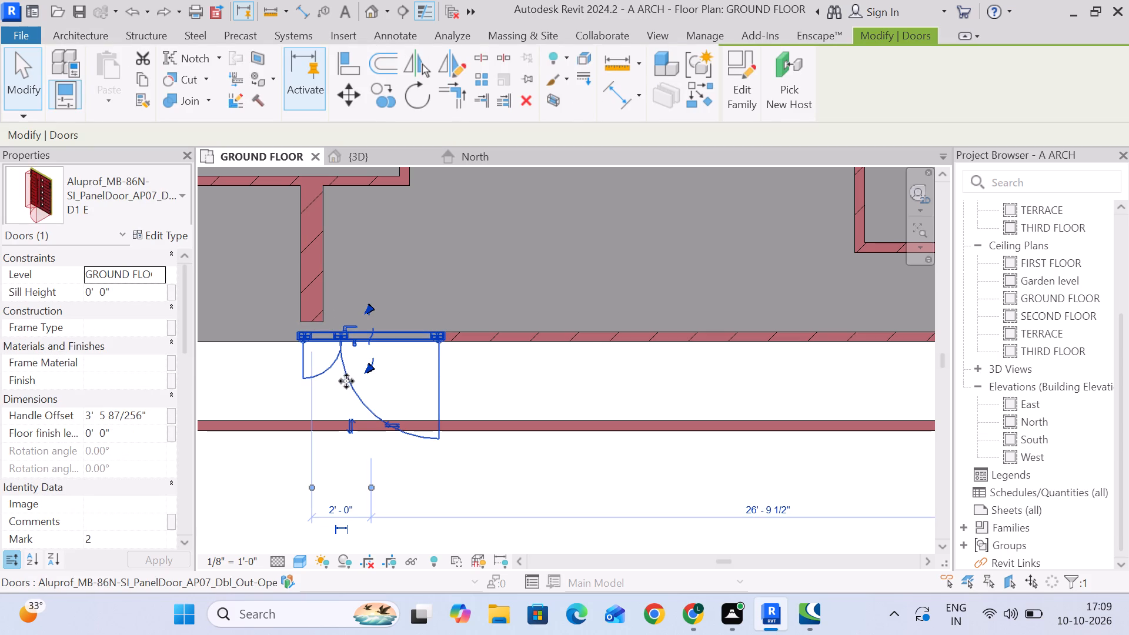
{"action": "left_click_drag", "start_coordinate": [342, 340], "coordinate": [349, 309]}
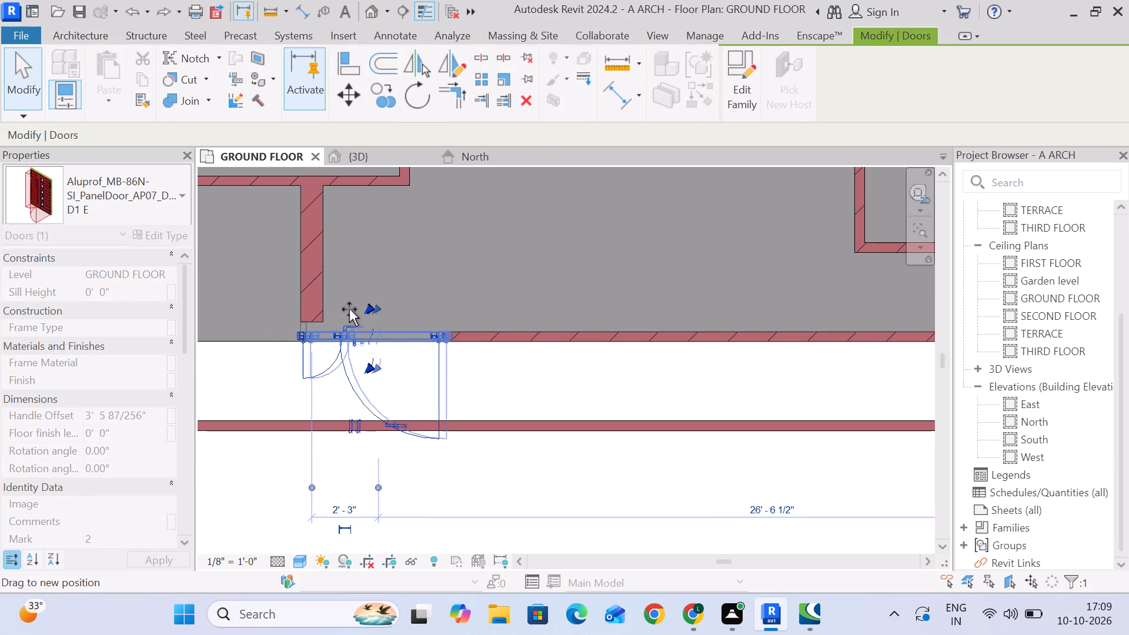
{"action": "left_click_drag", "start_coordinate": [349, 309], "coordinate": [327, 322]}
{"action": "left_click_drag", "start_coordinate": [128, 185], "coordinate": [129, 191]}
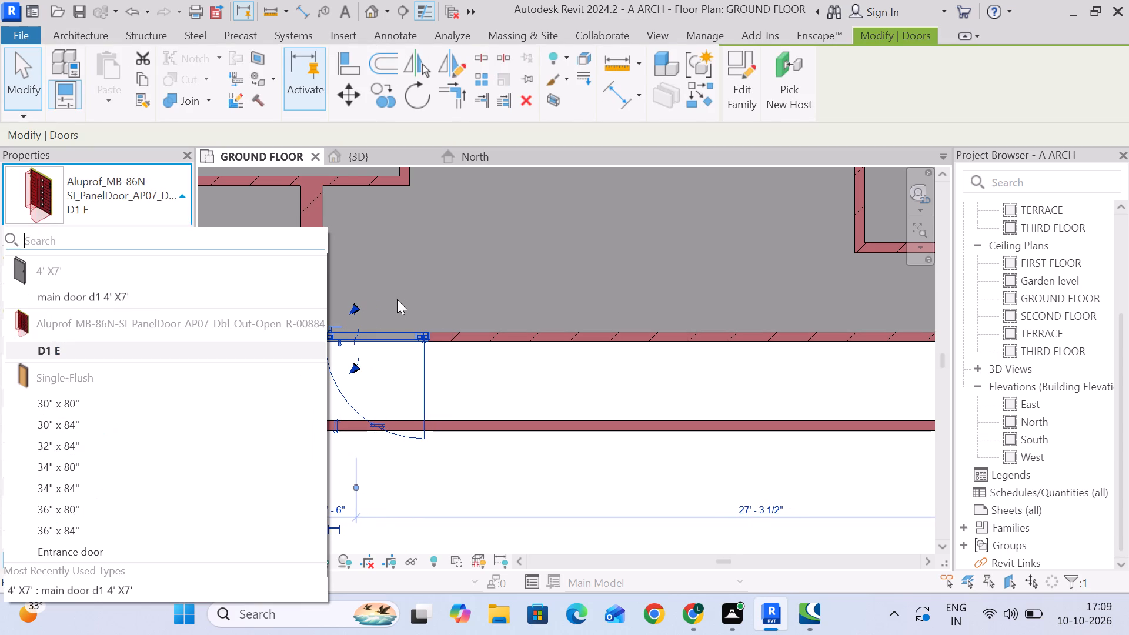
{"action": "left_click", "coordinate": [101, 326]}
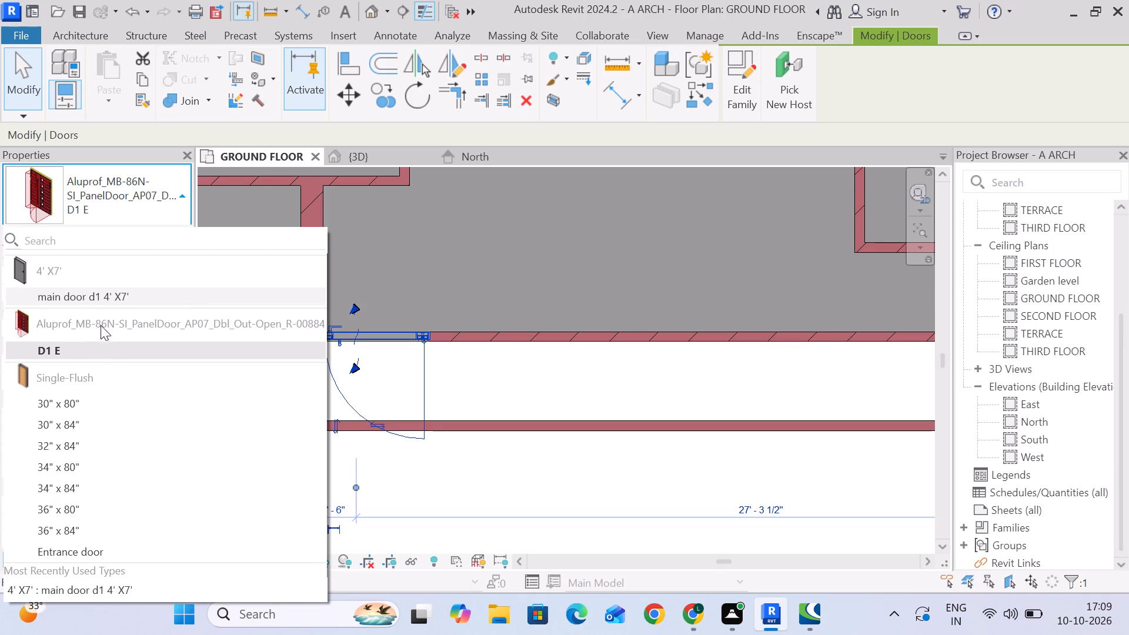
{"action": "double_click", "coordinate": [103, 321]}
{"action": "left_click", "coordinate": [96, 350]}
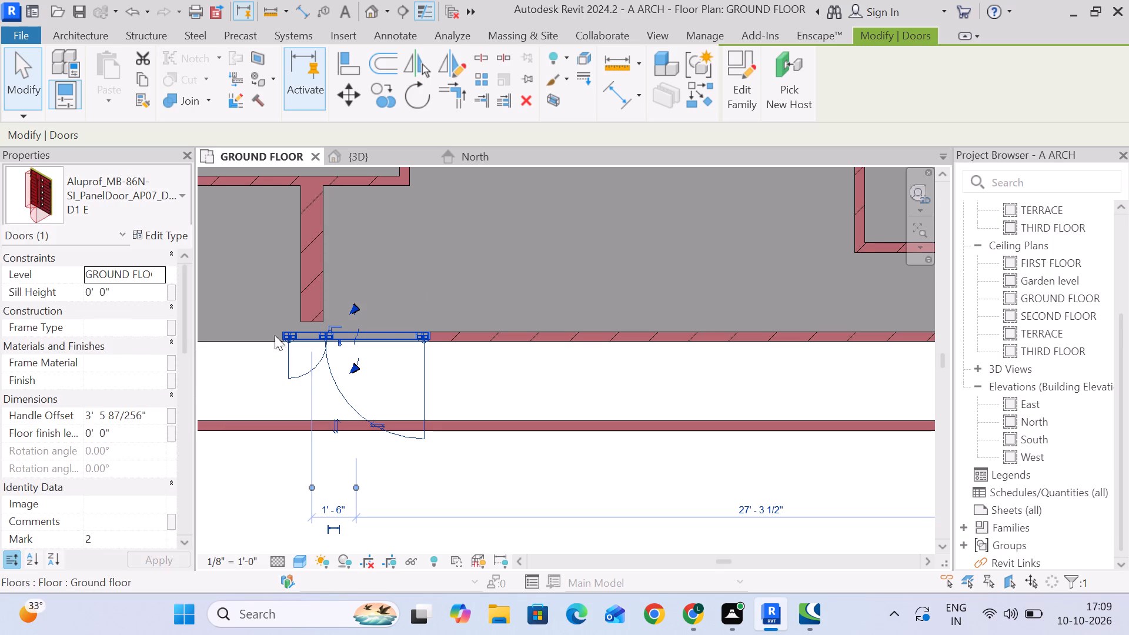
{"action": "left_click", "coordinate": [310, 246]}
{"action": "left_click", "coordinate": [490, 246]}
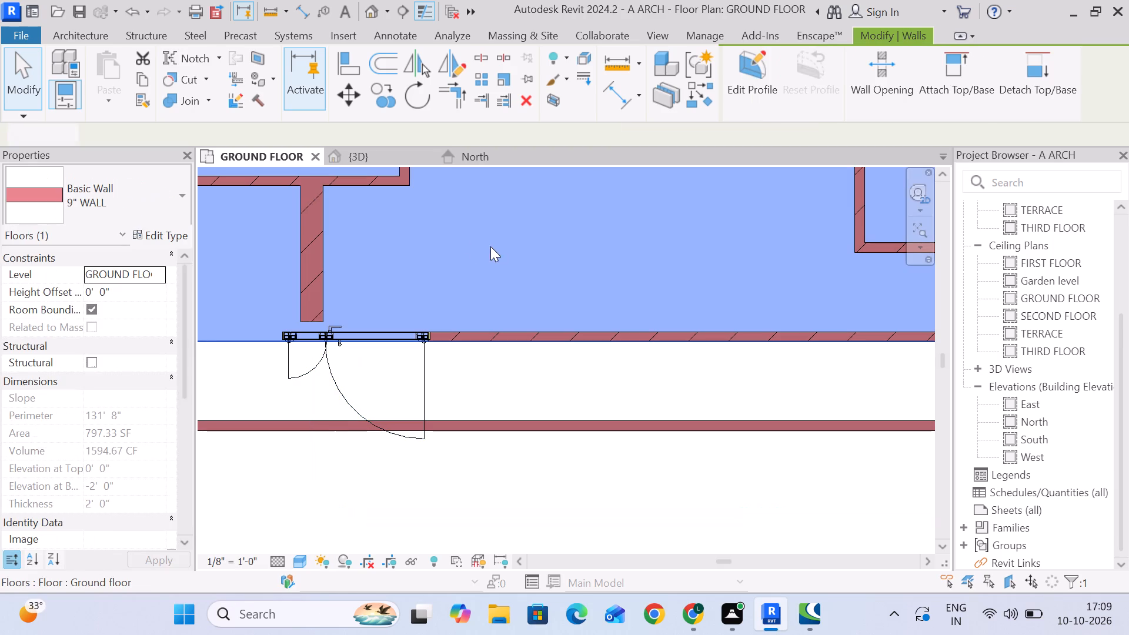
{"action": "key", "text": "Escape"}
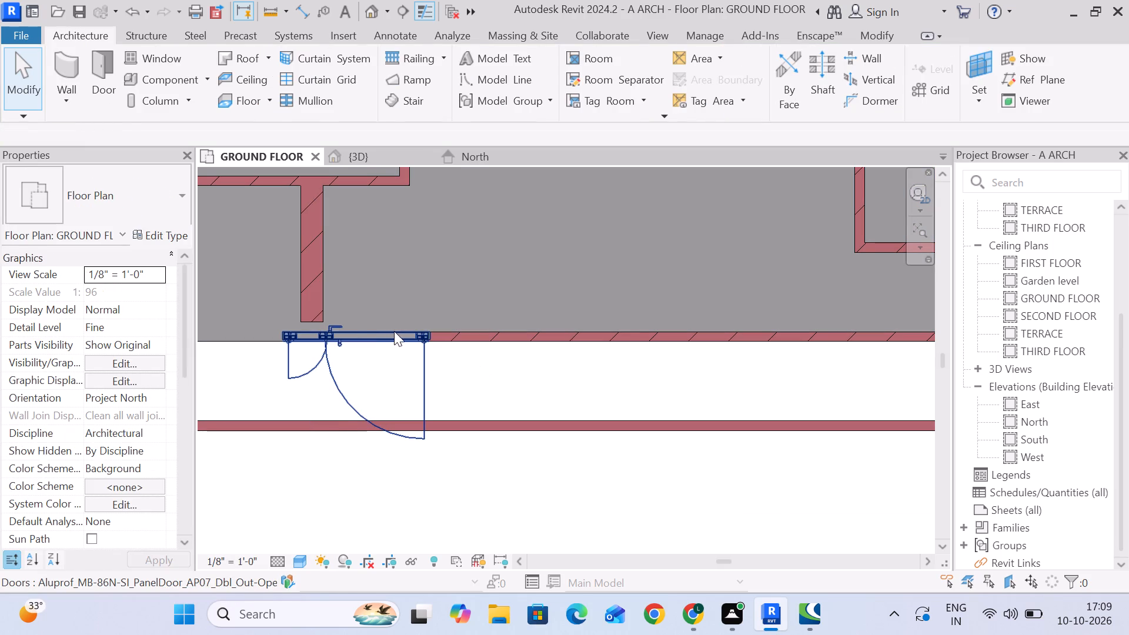
Place another D1 E double panel door, created similar to the existing one, in the short 9" wall that meets the long exterior wall.
{"action": "left_click", "coordinate": [395, 331]}
{"action": "scroll", "coordinate": [404, 344], "scroll_direction": "down", "scroll_amount": 1}
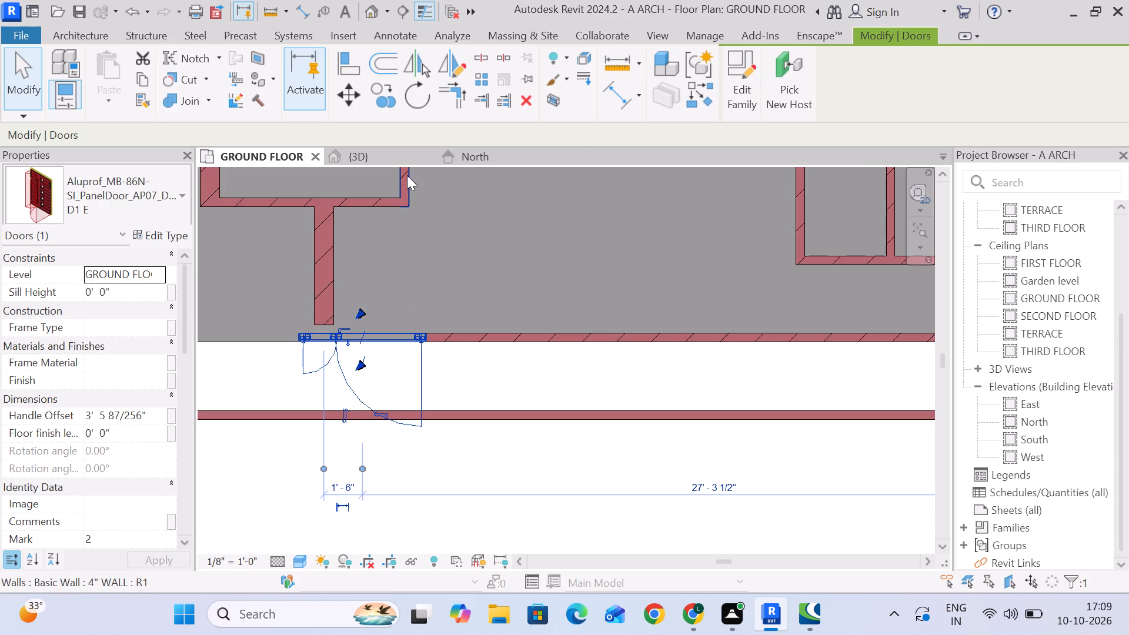
{"action": "left_click", "coordinate": [385, 103]}
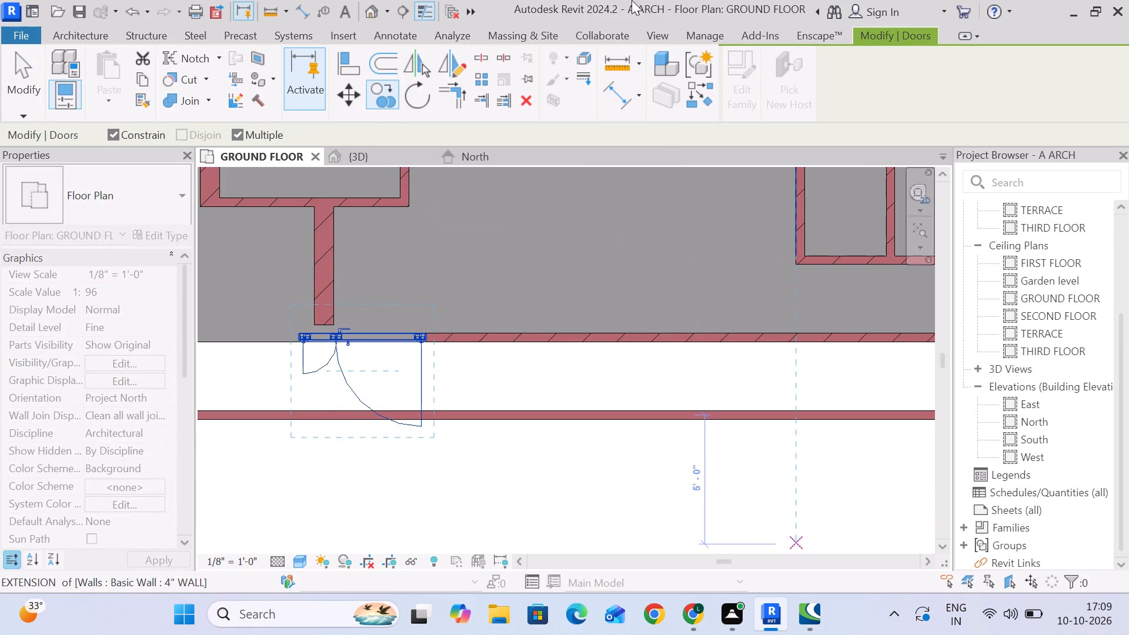
{"action": "key", "text": "Escape"}
{"action": "left_click", "coordinate": [690, 95]}
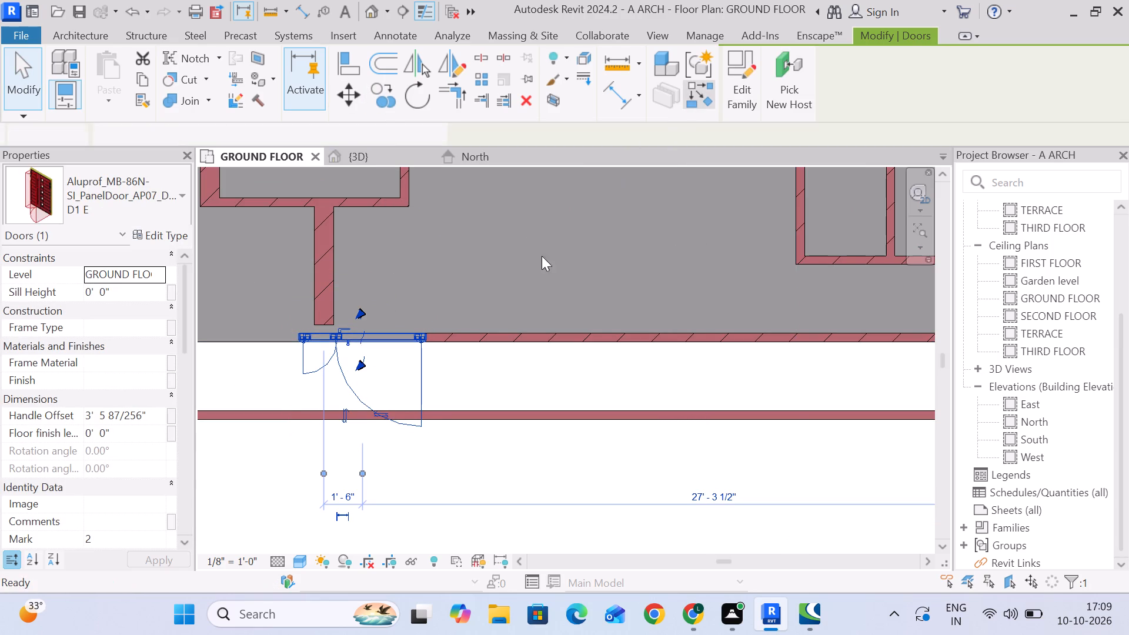
{"action": "left_click", "coordinate": [326, 269]}
{"action": "key", "text": "Escape"}
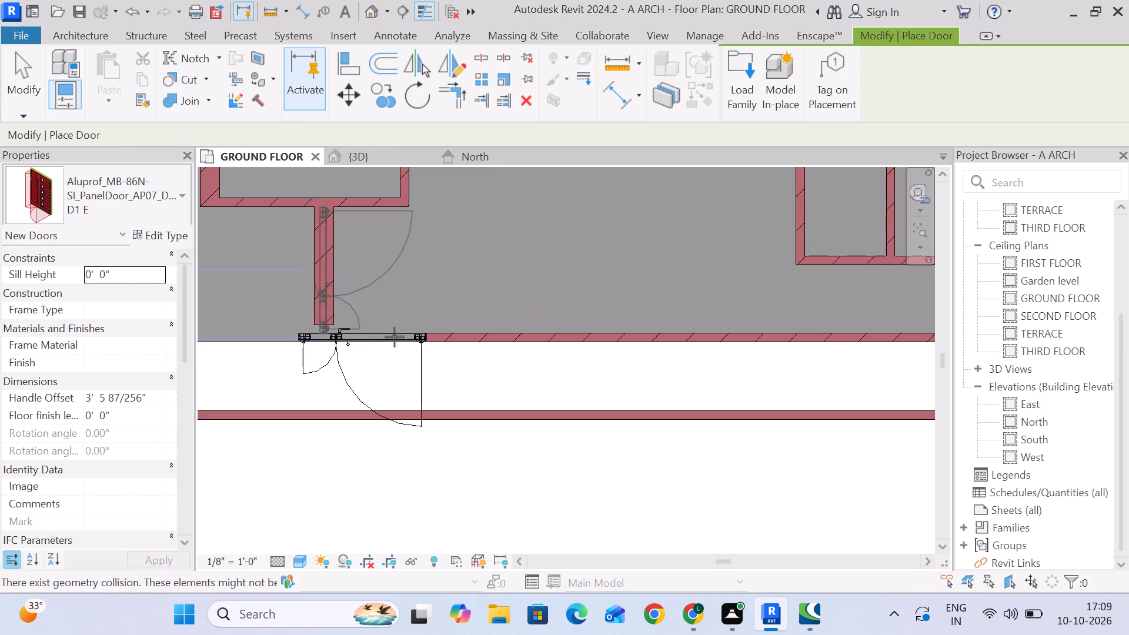
Finish placing doors and delete the double panel door in the long exterior wall.
{"action": "key", "text": "Escape"}
{"action": "left_click", "coordinate": [388, 339]}
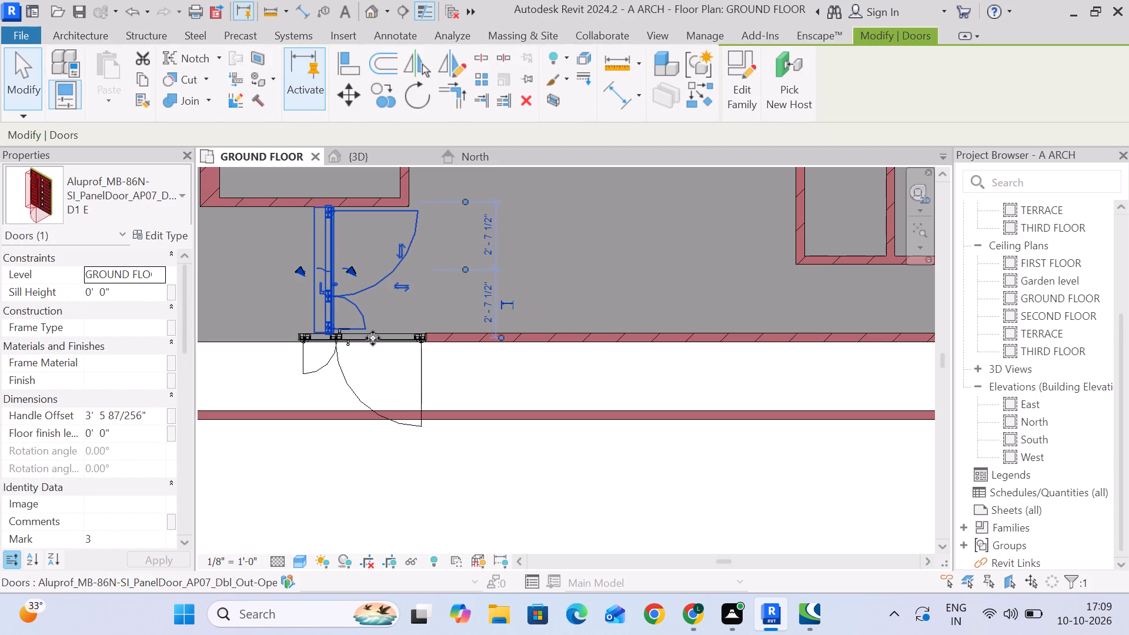
{"action": "left_click", "coordinate": [373, 338]}
{"action": "left_click", "coordinate": [658, 229]}
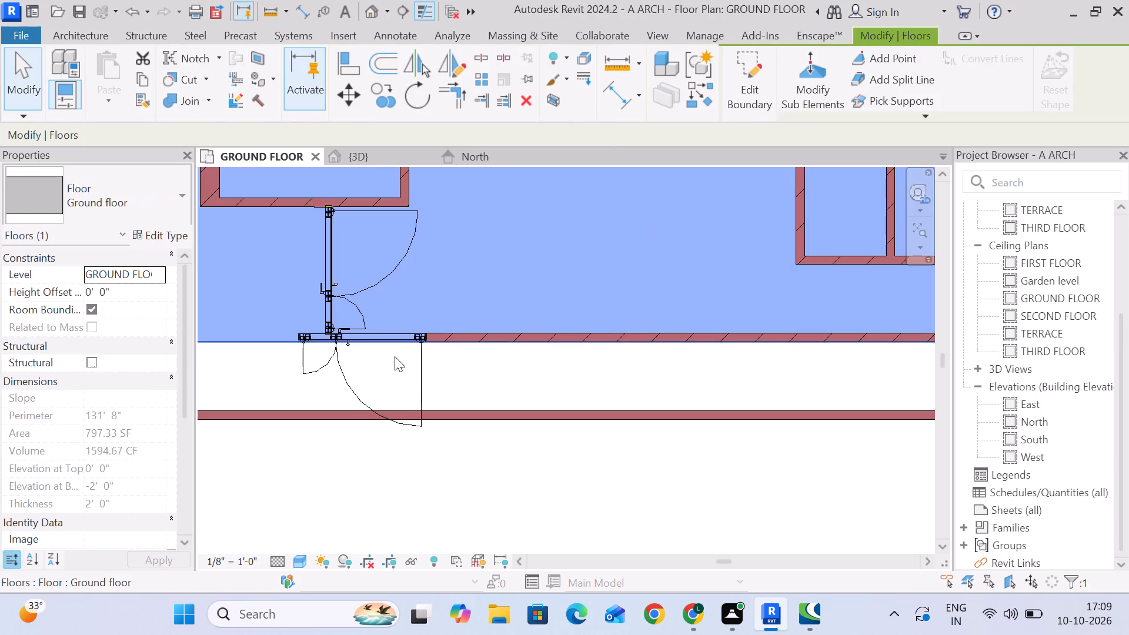
{"action": "left_click", "coordinate": [445, 406]}
{"action": "left_click", "coordinate": [423, 387]}
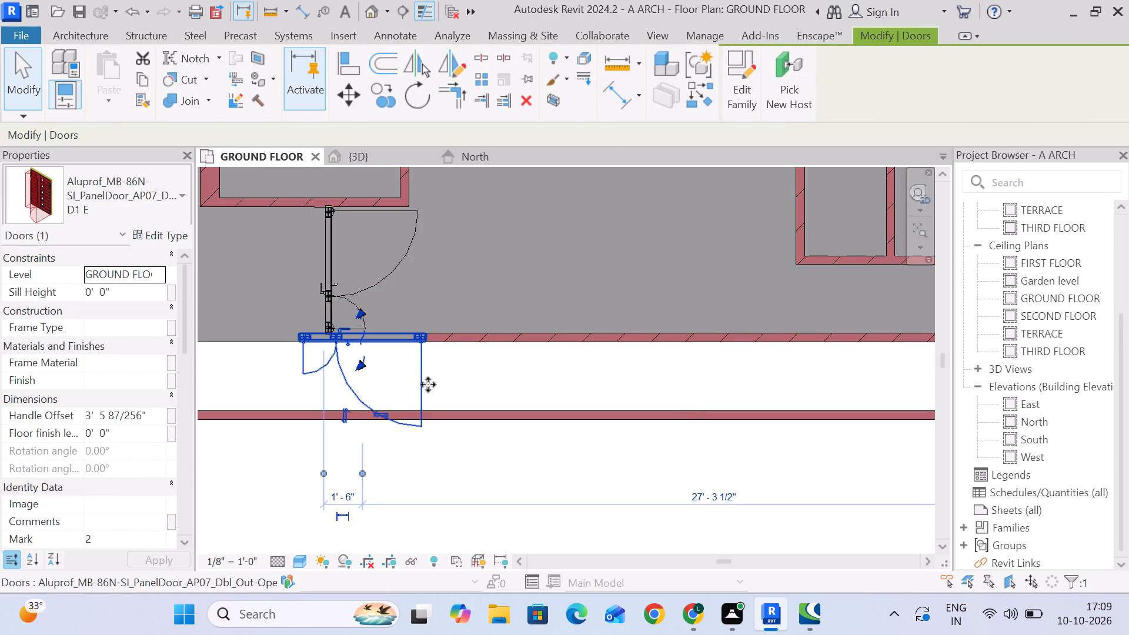
{"action": "key", "text": "Delete"}
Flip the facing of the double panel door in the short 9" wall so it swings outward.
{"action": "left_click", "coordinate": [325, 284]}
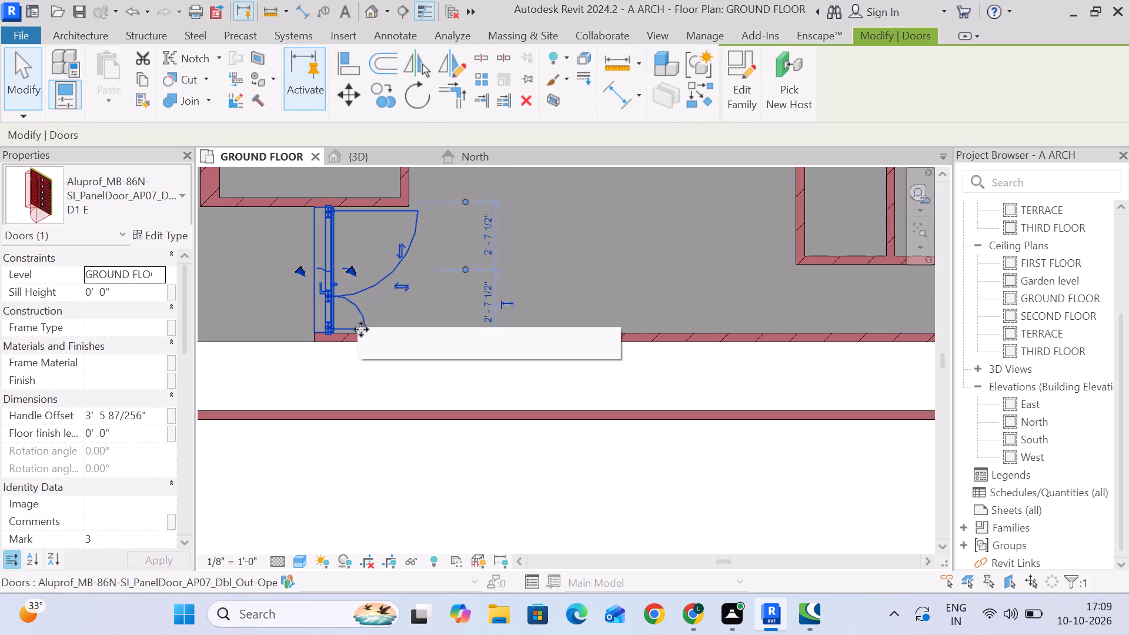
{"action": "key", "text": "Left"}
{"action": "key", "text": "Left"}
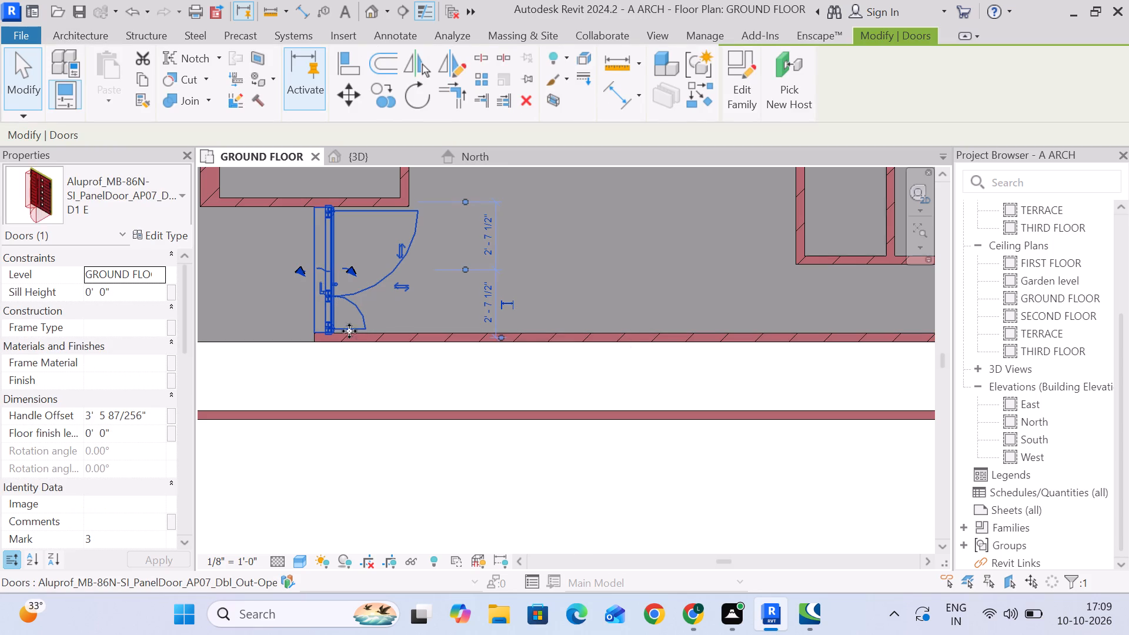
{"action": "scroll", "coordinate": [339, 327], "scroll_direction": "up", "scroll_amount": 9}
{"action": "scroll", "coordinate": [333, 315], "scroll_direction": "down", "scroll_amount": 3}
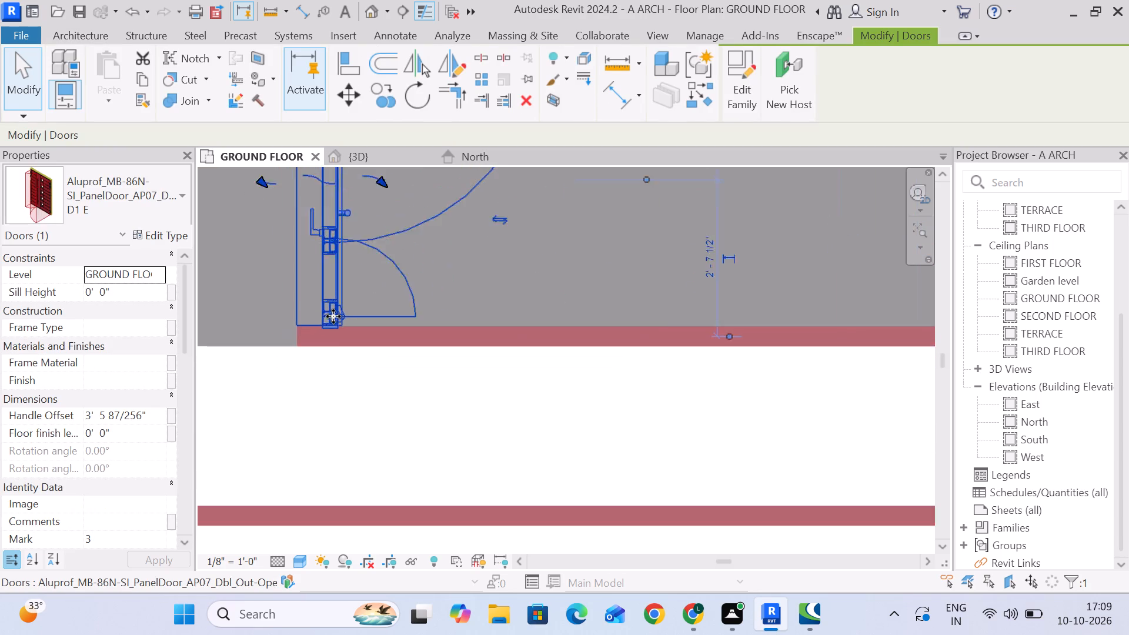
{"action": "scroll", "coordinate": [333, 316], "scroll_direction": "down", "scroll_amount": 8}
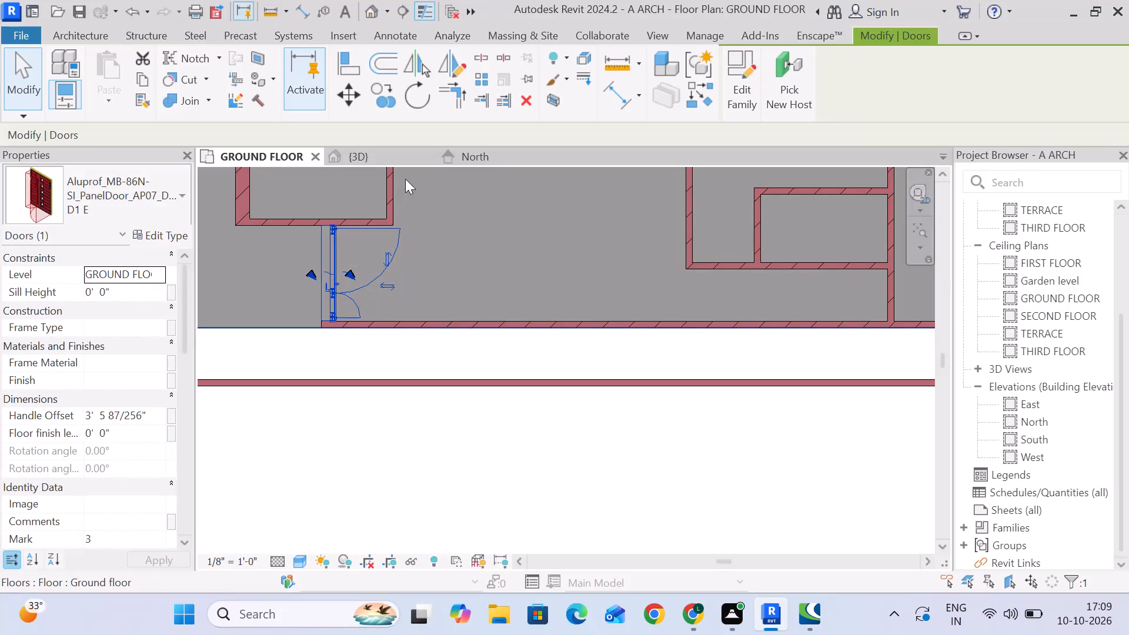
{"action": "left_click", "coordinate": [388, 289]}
Examine the double panel entrance door in the 3D view from both outside and inside the house.
{"action": "left_click", "coordinate": [353, 152]}
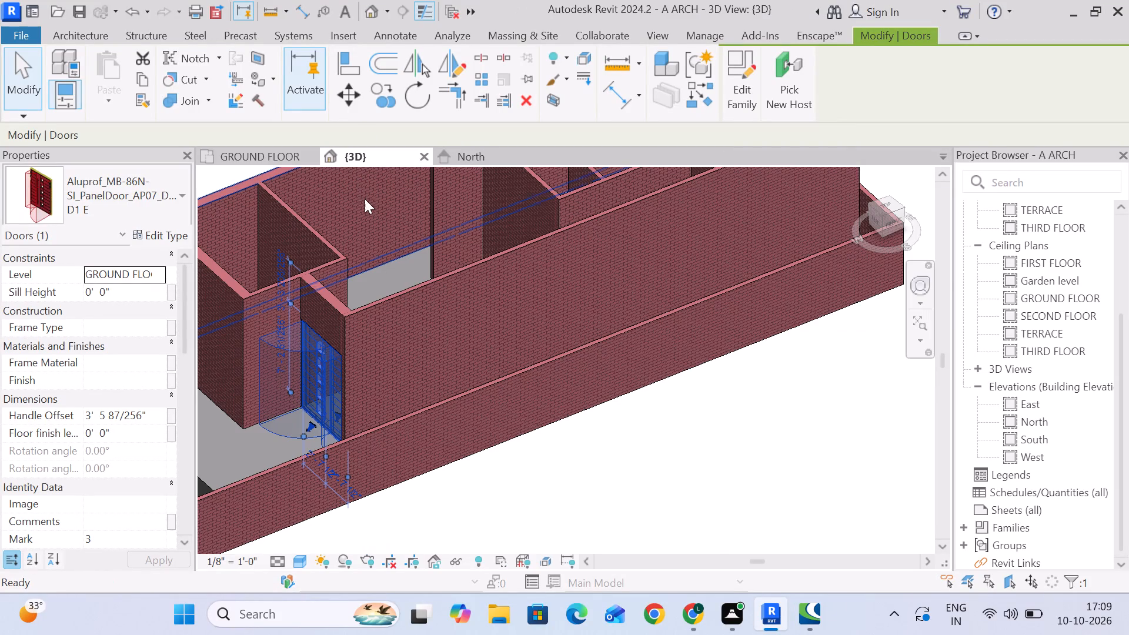
{"action": "left_click", "coordinate": [584, 477]}
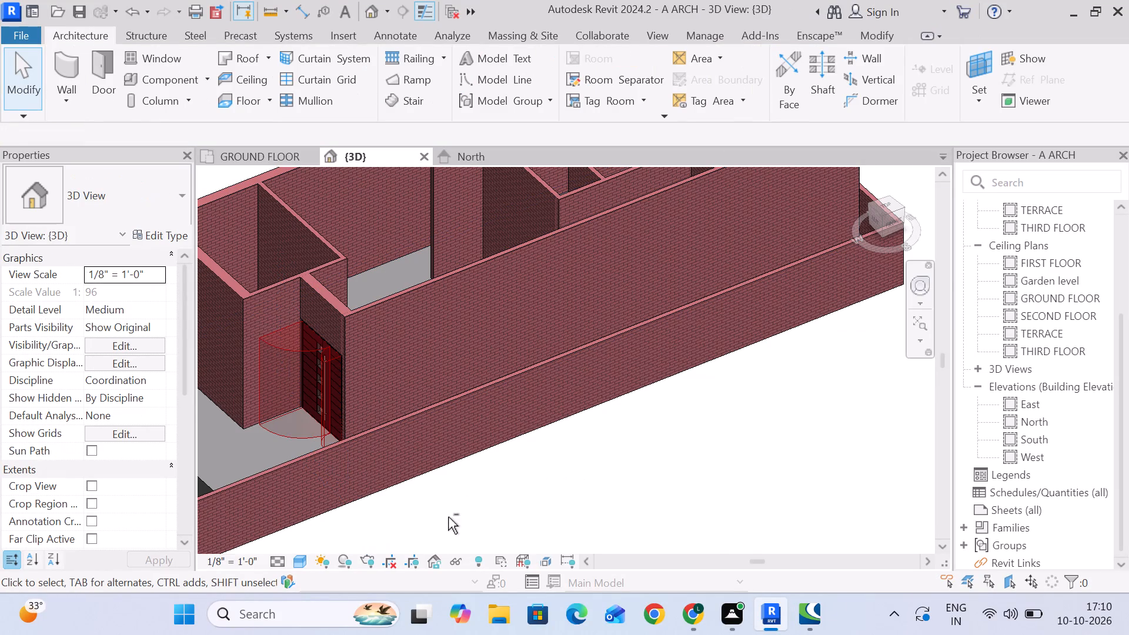
{"action": "scroll", "coordinate": [481, 489], "scroll_direction": "down", "scroll_amount": 2}
{"action": "scroll", "coordinate": [479, 492], "scroll_direction": "up", "scroll_amount": 1}
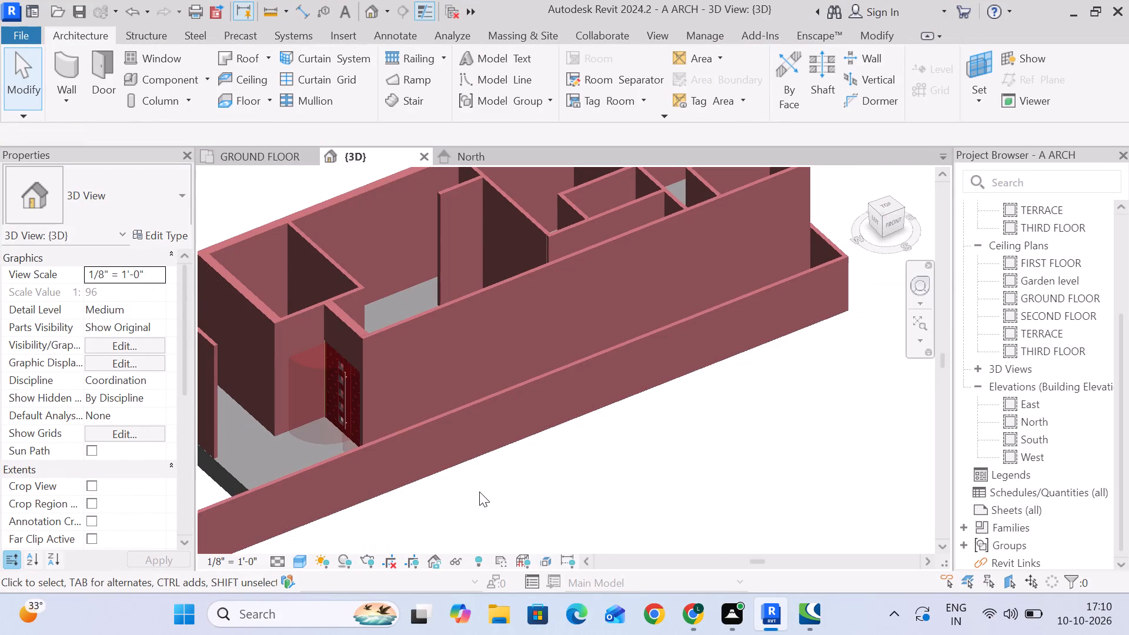
{"action": "middle_click_drag", "start_coordinate": [479, 495], "coordinate": [540, 478], "text": "shift"}
{"action": "scroll", "coordinate": [454, 400], "scroll_direction": "up", "scroll_amount": 11}
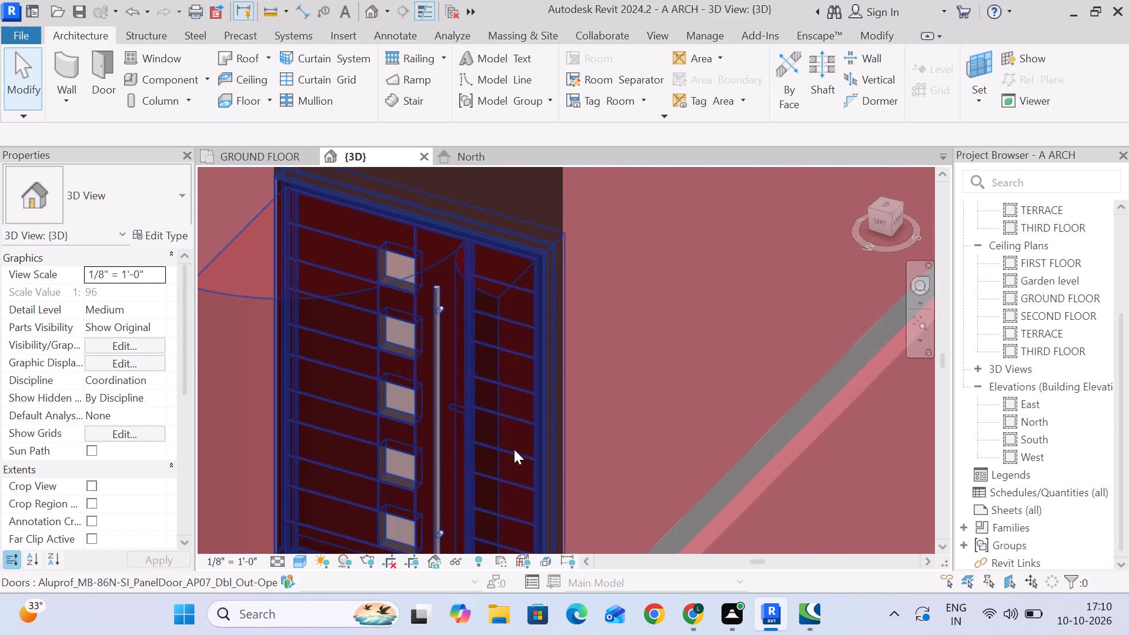
{"action": "scroll", "coordinate": [516, 435], "scroll_direction": "down", "scroll_amount": 4}
{"action": "middle_click_drag", "start_coordinate": [504, 430], "coordinate": [435, 349]}
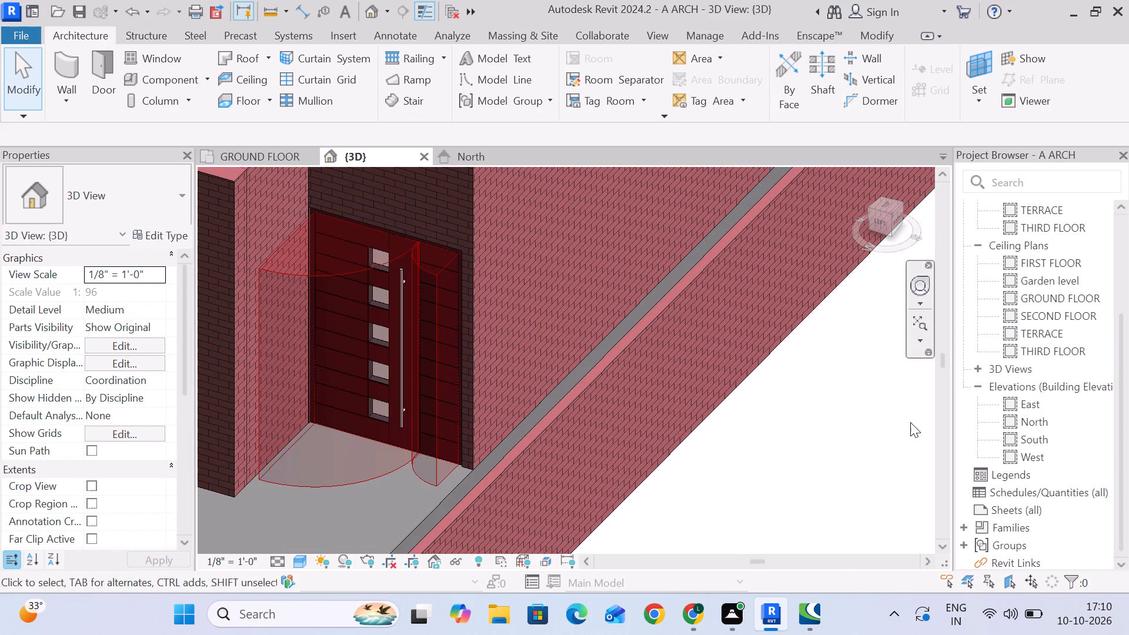
{"action": "left_click", "coordinate": [838, 426]}
{"action": "scroll", "coordinate": [804, 424], "scroll_direction": "down", "scroll_amount": 3}
{"action": "middle_click_drag", "start_coordinate": [803, 424], "coordinate": [796, 429]}
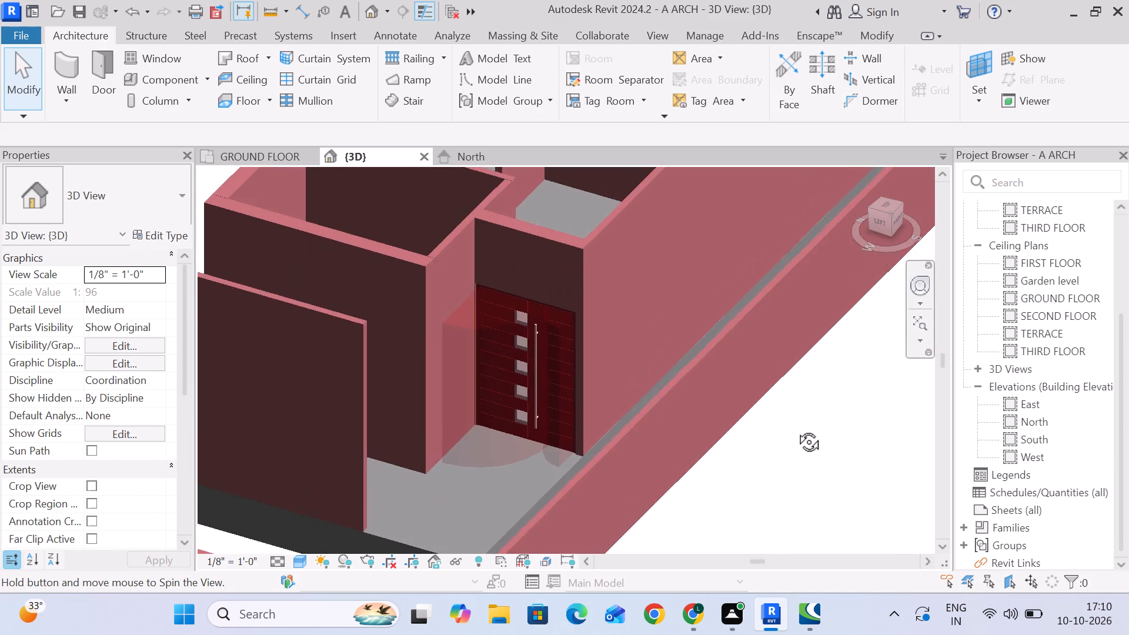
{"action": "middle_click_drag", "start_coordinate": [796, 429], "coordinate": [422, 510]}
{"action": "middle_click_drag", "start_coordinate": [579, 360], "coordinate": [653, 634]}
{"action": "scroll", "coordinate": [699, 319], "scroll_direction": "up", "scroll_amount": 1}
{"action": "middle_click_drag", "start_coordinate": [702, 337], "coordinate": [723, 464]}
{"action": "scroll", "coordinate": [668, 279], "scroll_direction": "up", "scroll_amount": 6}
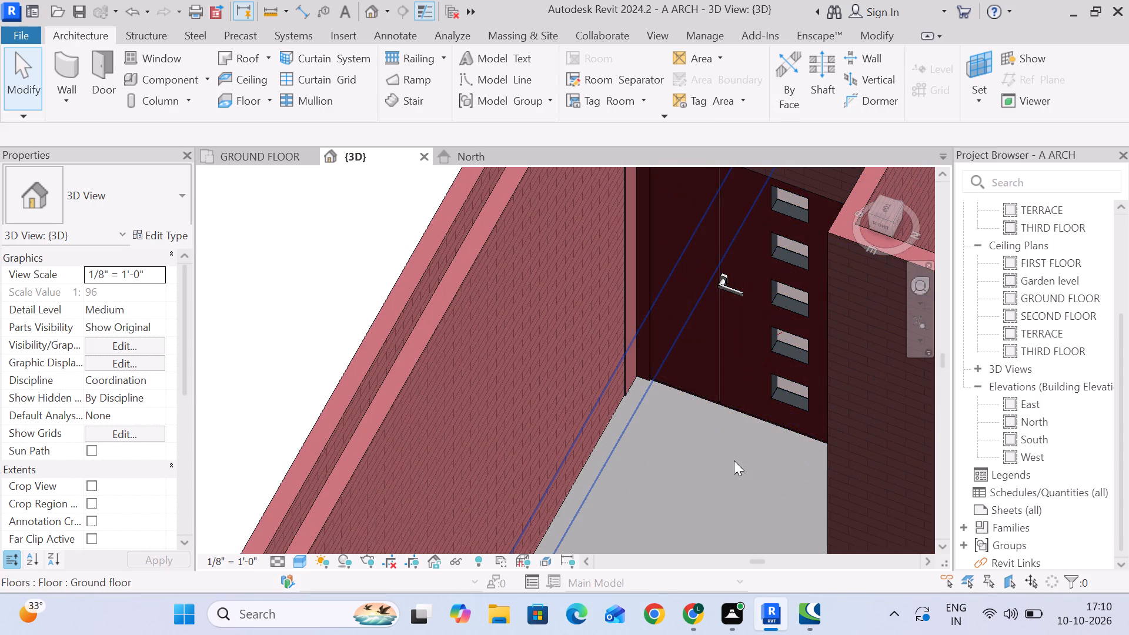
{"action": "scroll", "coordinate": [734, 464], "scroll_direction": "down", "scroll_amount": 1}
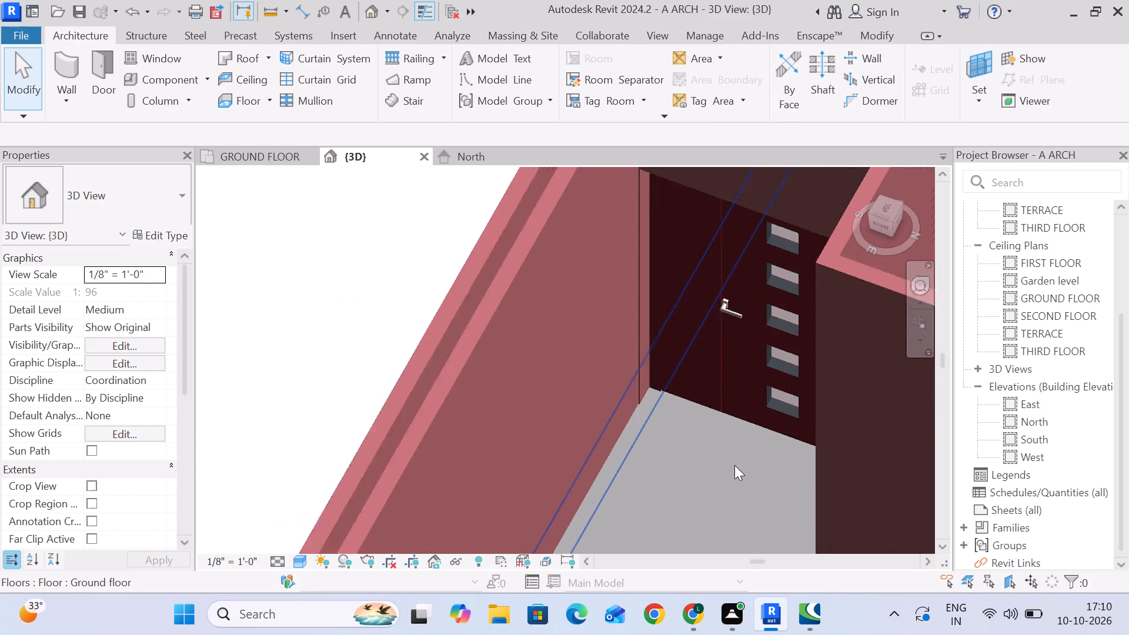
{"action": "scroll", "coordinate": [734, 465], "scroll_direction": "down", "scroll_amount": 1}
{"action": "middle_click_drag", "start_coordinate": [742, 479], "coordinate": [800, 458], "text": "shift"}
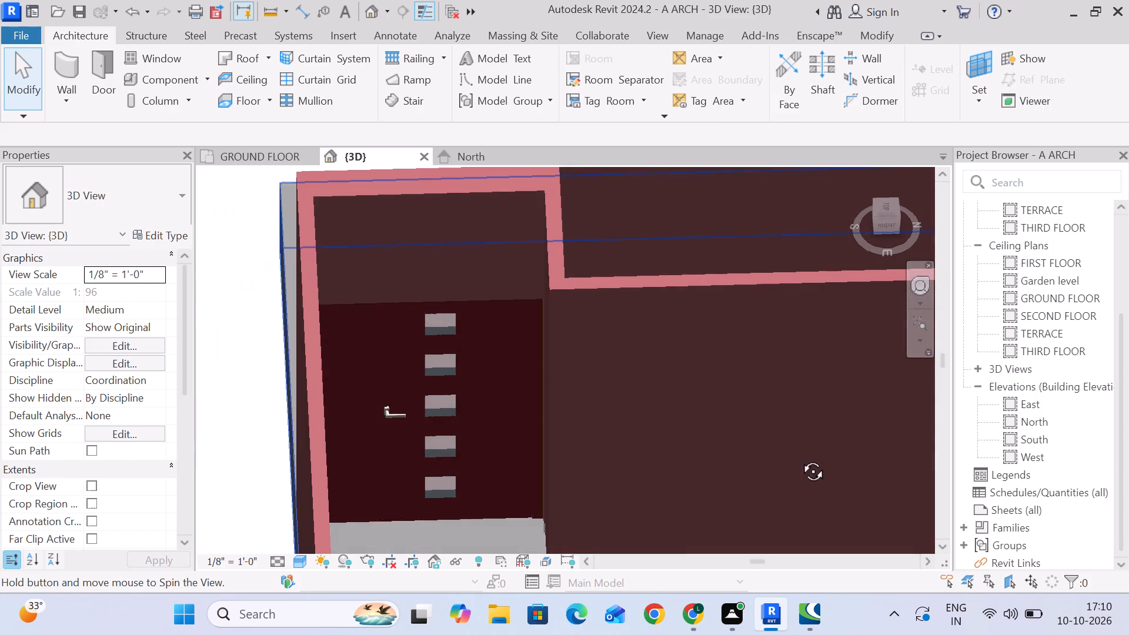
{"action": "middle_click_drag", "start_coordinate": [800, 458], "coordinate": [787, 460], "text": "shift"}
{"action": "scroll", "coordinate": [527, 461], "scroll_direction": "down", "scroll_amount": 4}
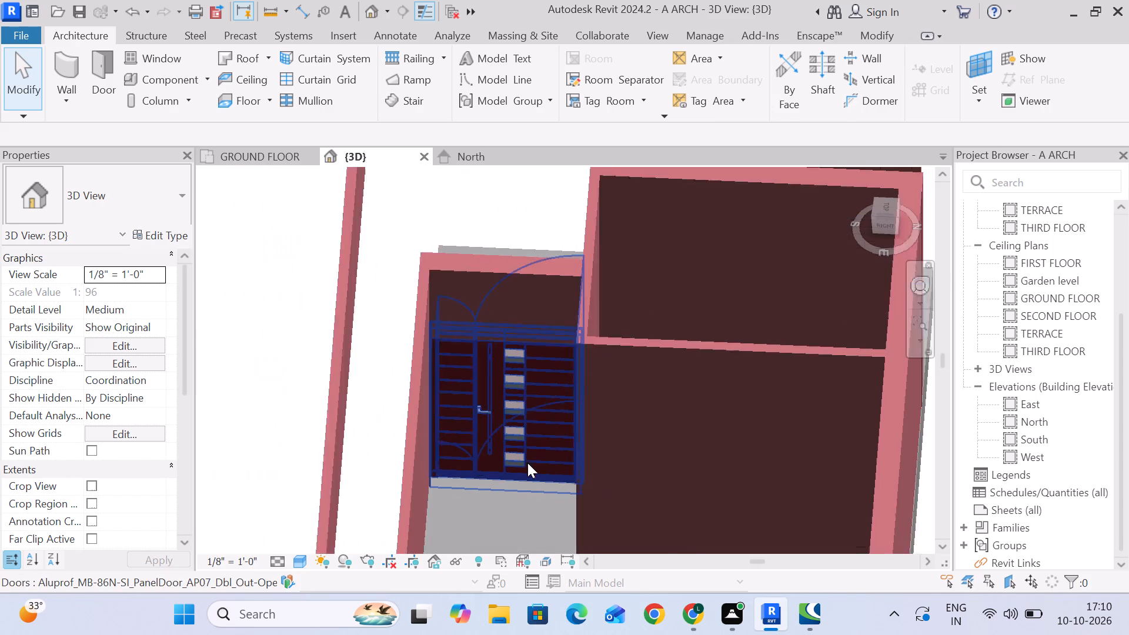
{"action": "middle_click_drag", "start_coordinate": [535, 507], "coordinate": [674, 505], "text": "shift"}
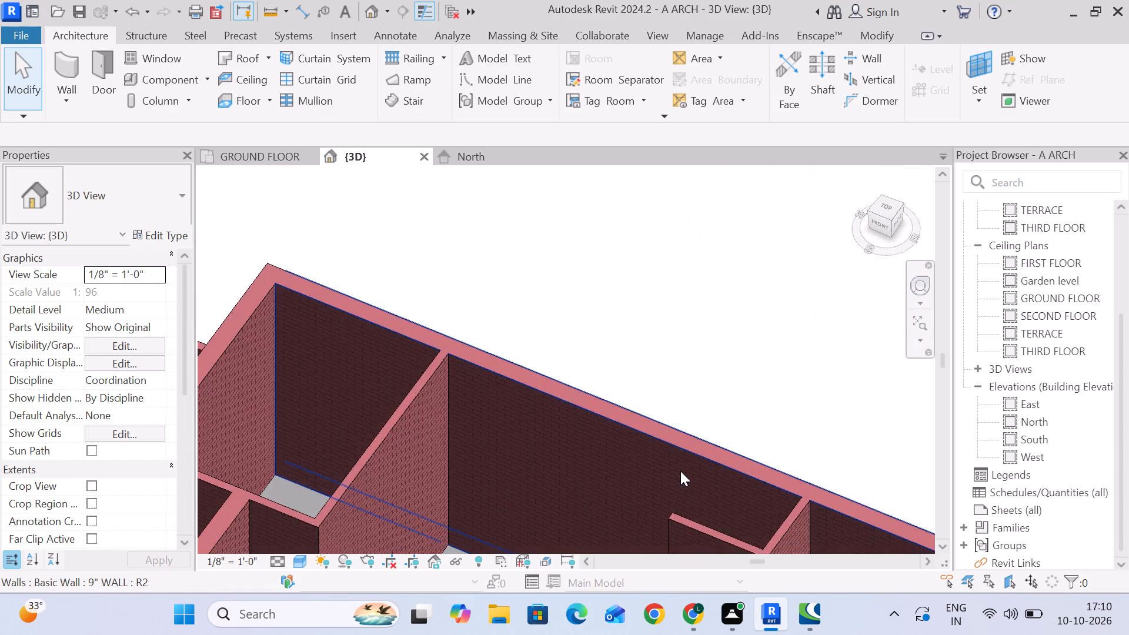
{"action": "scroll", "coordinate": [680, 471], "scroll_direction": "down", "scroll_amount": 5}
{"action": "middle_click_drag", "start_coordinate": [670, 393], "coordinate": [535, 198]}
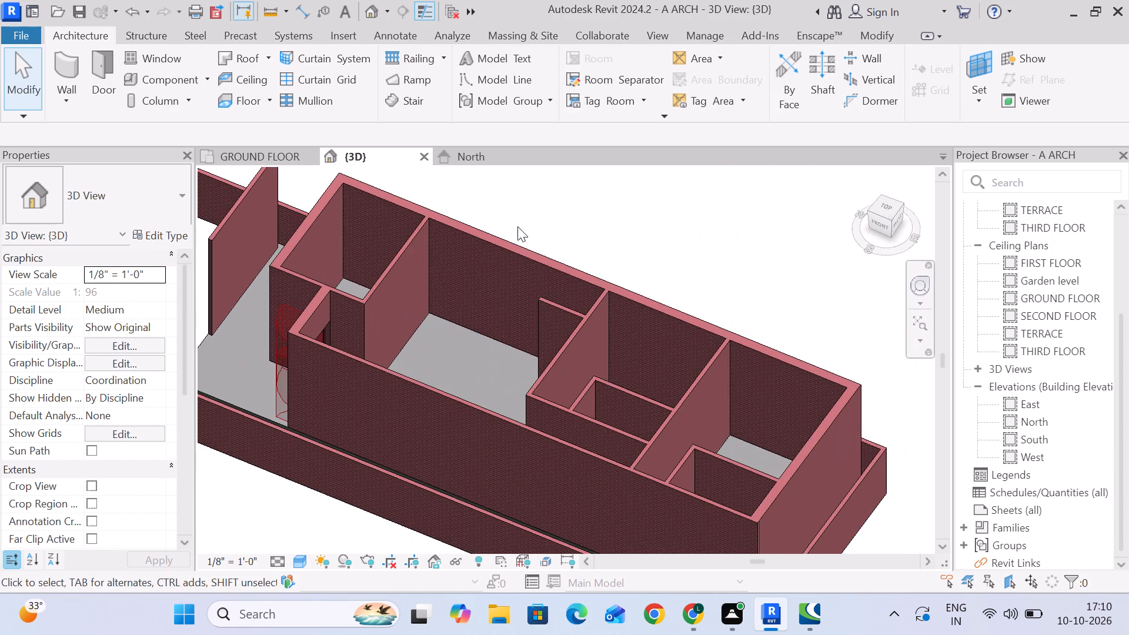
{"action": "middle_click_drag", "start_coordinate": [523, 229], "coordinate": [599, 248]}
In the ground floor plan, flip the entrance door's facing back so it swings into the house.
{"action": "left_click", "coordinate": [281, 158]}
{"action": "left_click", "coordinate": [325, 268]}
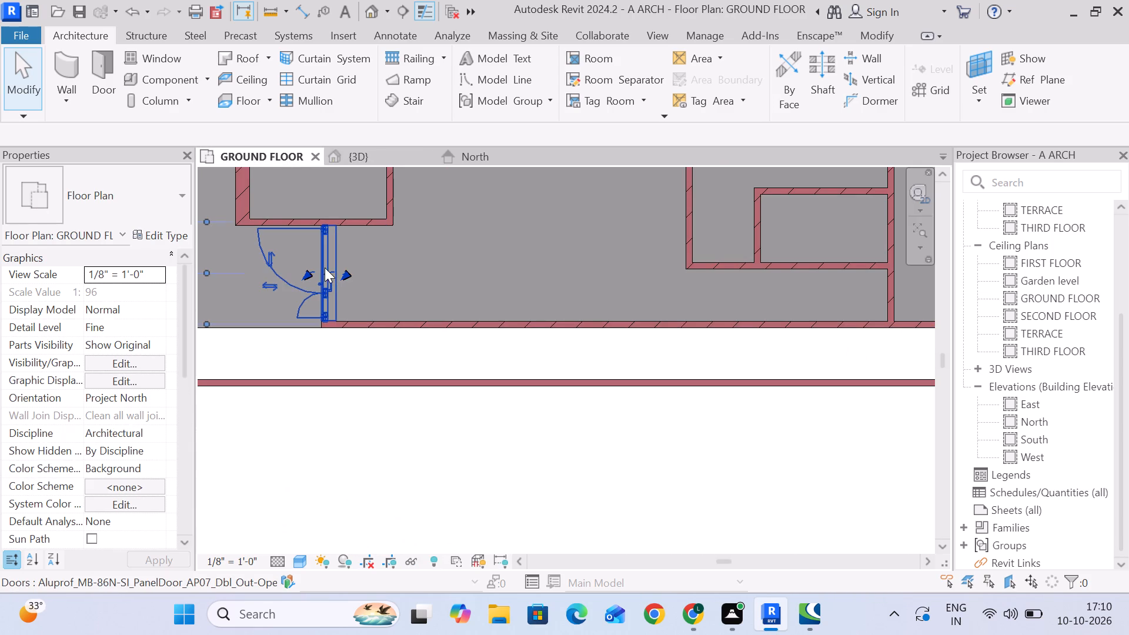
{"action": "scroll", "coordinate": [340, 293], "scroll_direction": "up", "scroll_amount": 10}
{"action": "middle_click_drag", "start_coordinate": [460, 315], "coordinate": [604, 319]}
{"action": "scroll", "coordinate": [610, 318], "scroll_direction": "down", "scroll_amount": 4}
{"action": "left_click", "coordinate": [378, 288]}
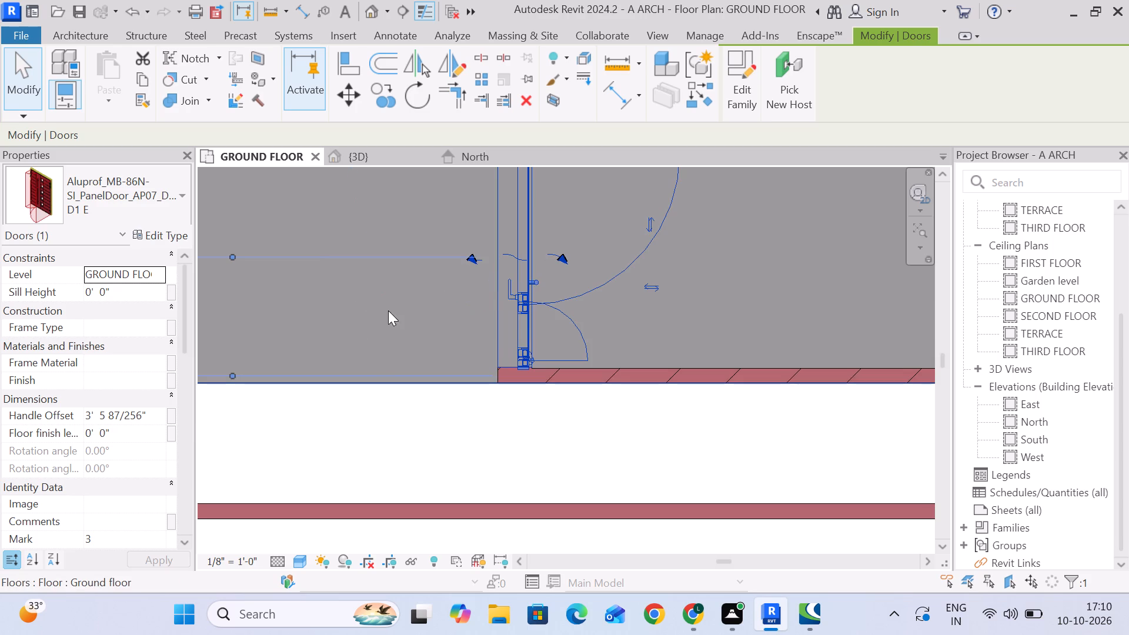
In the 3D view, turn off the Door closer property of the double panel entrance door.
{"action": "middle_click_drag", "start_coordinate": [733, 297], "coordinate": [532, 415]}
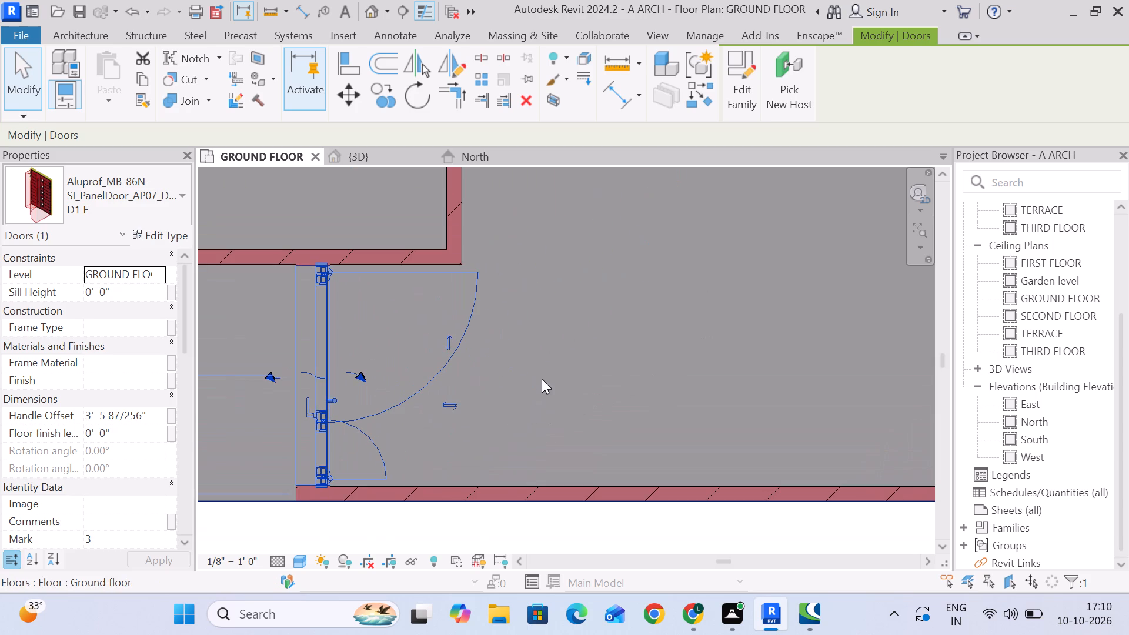
{"action": "scroll", "coordinate": [333, 420], "scroll_direction": "up", "scroll_amount": 4}
{"action": "scroll", "coordinate": [559, 436], "scroll_direction": "up", "scroll_amount": 1}
{"action": "middle_click_drag", "start_coordinate": [576, 426], "coordinate": [680, 322]}
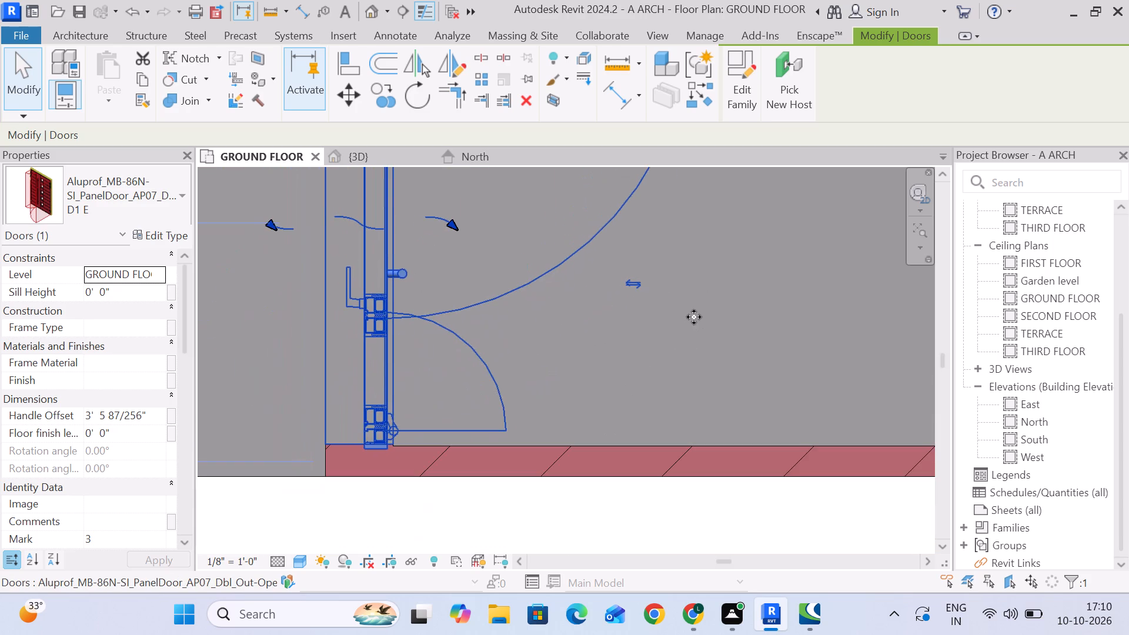
{"action": "scroll", "coordinate": [696, 316], "scroll_direction": "down", "scroll_amount": 6}
{"action": "left_click", "coordinate": [365, 164]}
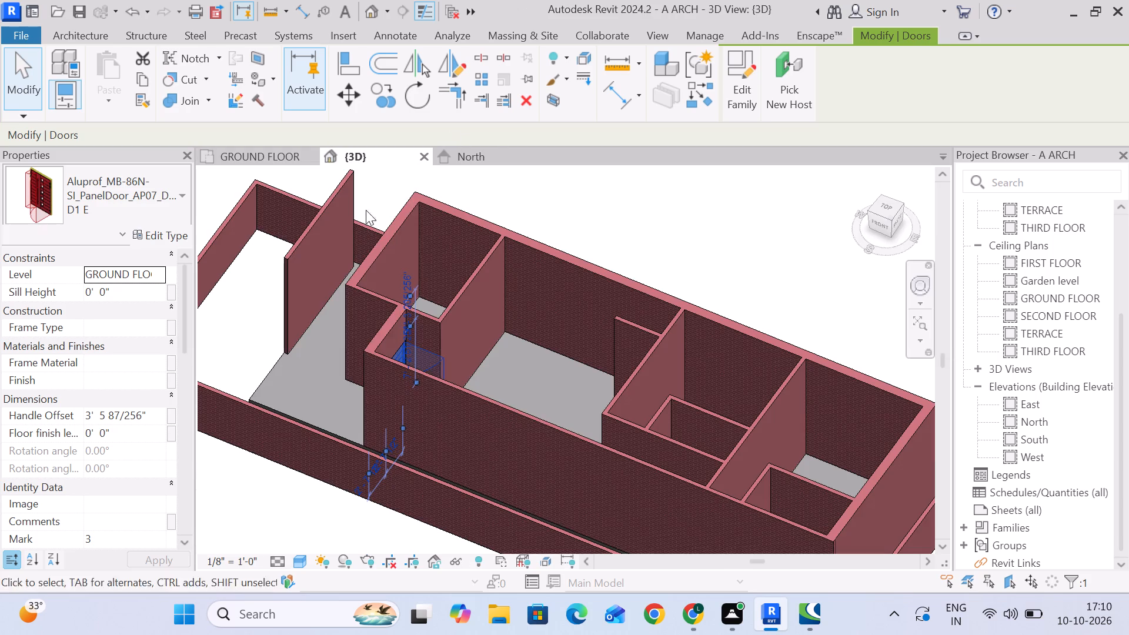
{"action": "scroll", "coordinate": [330, 363], "scroll_direction": "down", "scroll_amount": 2}
{"action": "middle_click_drag", "start_coordinate": [435, 357], "coordinate": [540, 374], "text": "shift"}
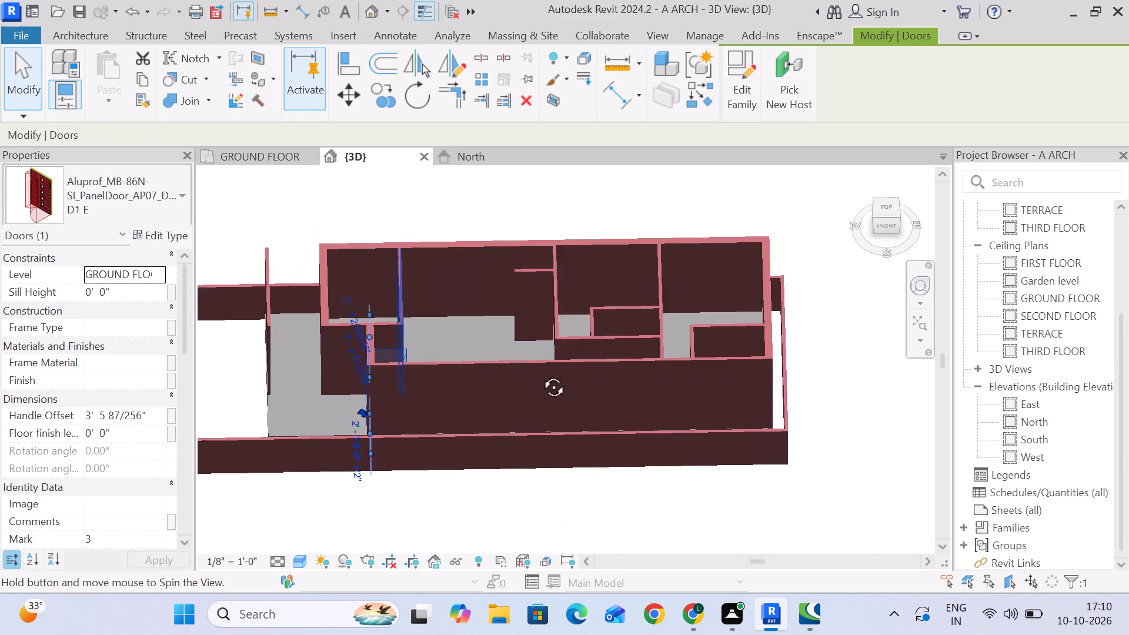
{"action": "middle_click_drag", "start_coordinate": [540, 374], "coordinate": [629, 362], "text": "shift"}
{"action": "middle_click_drag", "start_coordinate": [636, 405], "coordinate": [610, 259]}
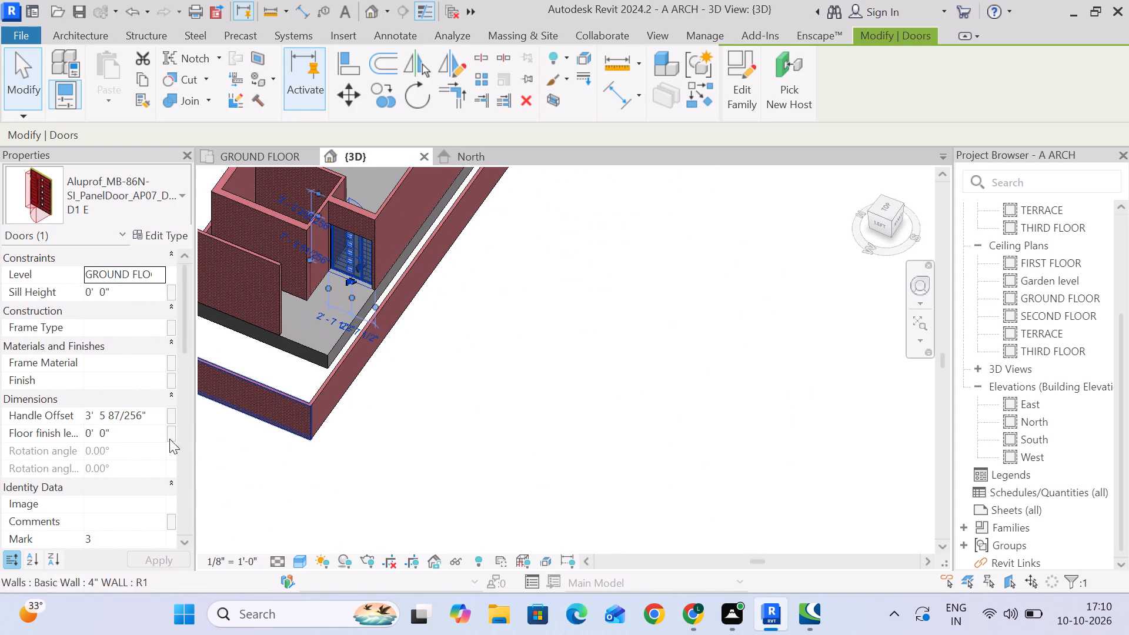
{"action": "scroll", "coordinate": [88, 481], "scroll_direction": "down", "scroll_amount": 8}
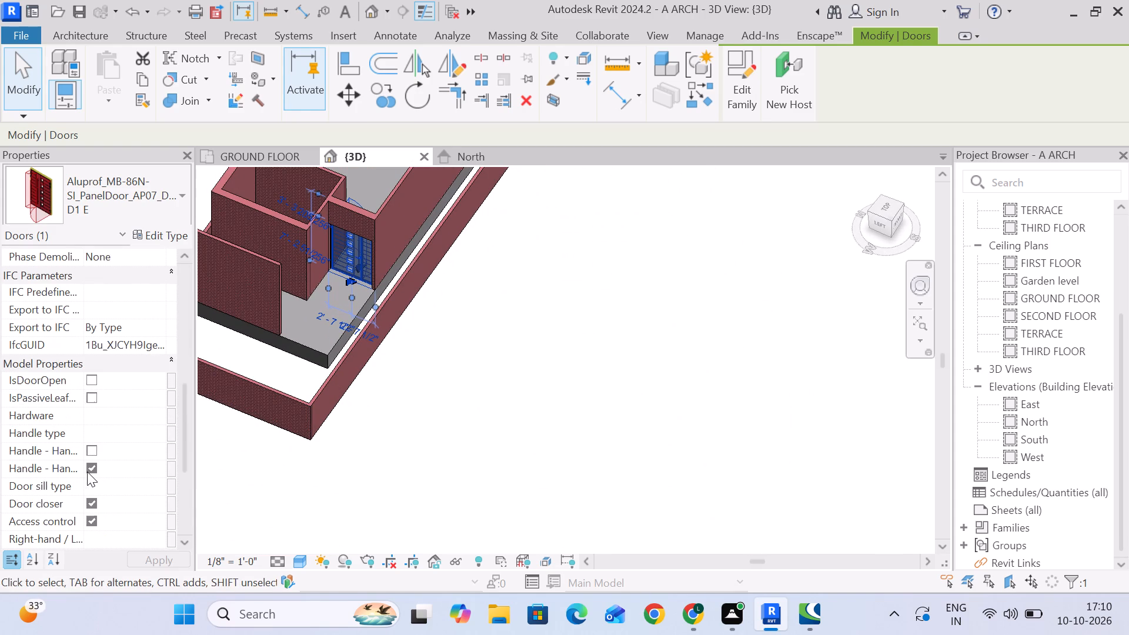
{"action": "scroll", "coordinate": [87, 472], "scroll_direction": "down", "scroll_amount": 1}
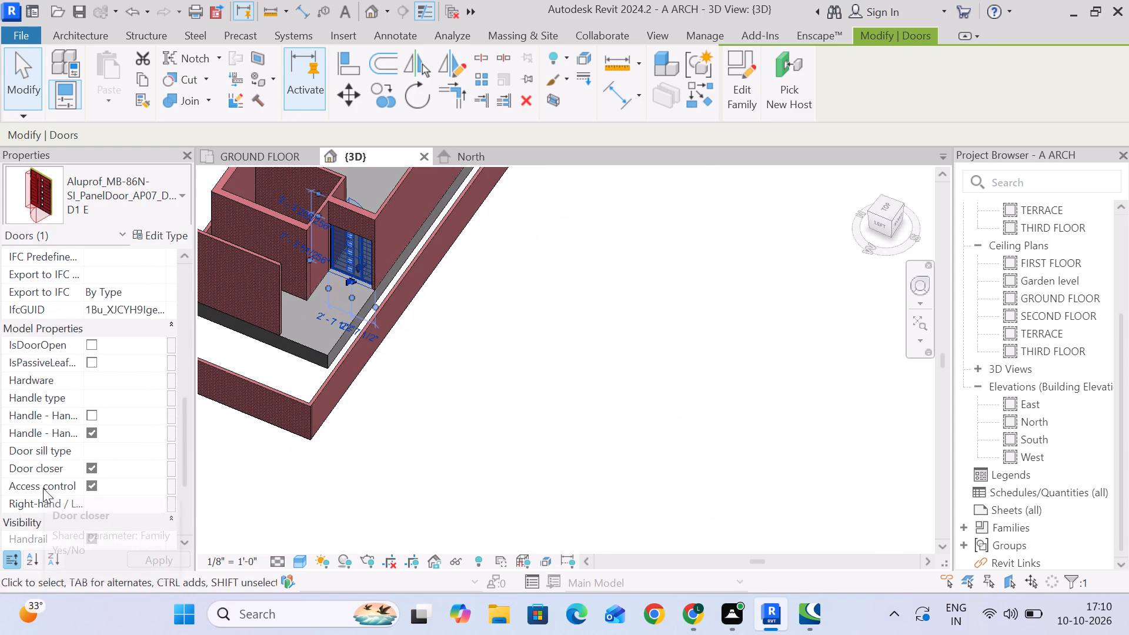
{"action": "left_click", "coordinate": [90, 466]}
{"action": "left_click", "coordinate": [426, 394]}
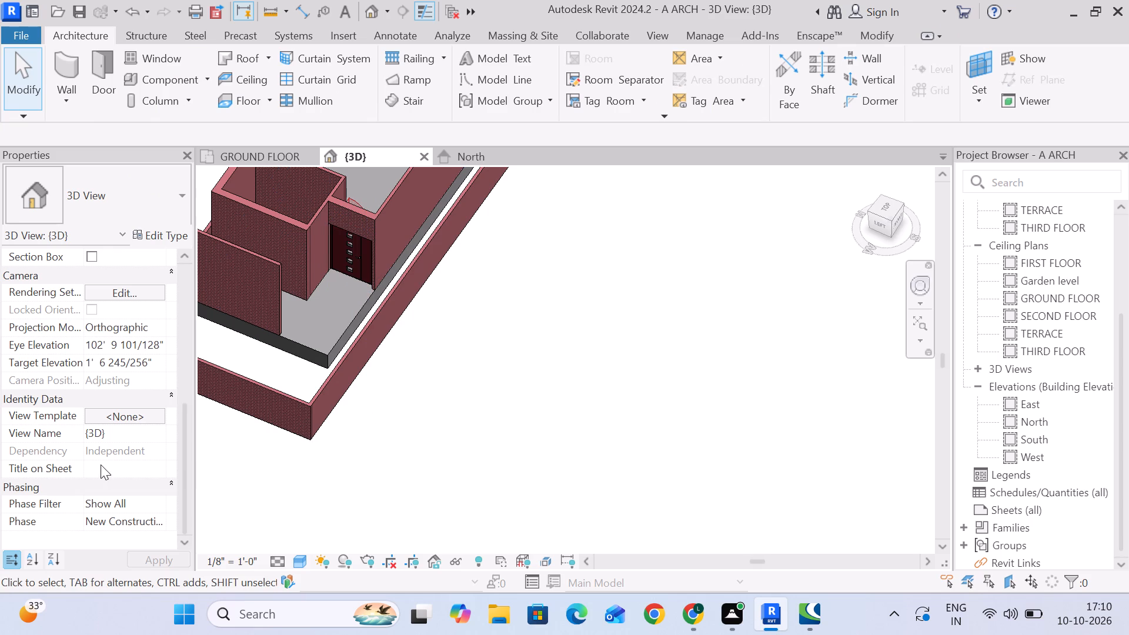
Turn off the Access control property of the D1 E double panel entrance door in the 3D view.
{"action": "scroll", "coordinate": [115, 425], "scroll_direction": "down", "scroll_amount": 5}
{"action": "left_click", "coordinate": [342, 260]}
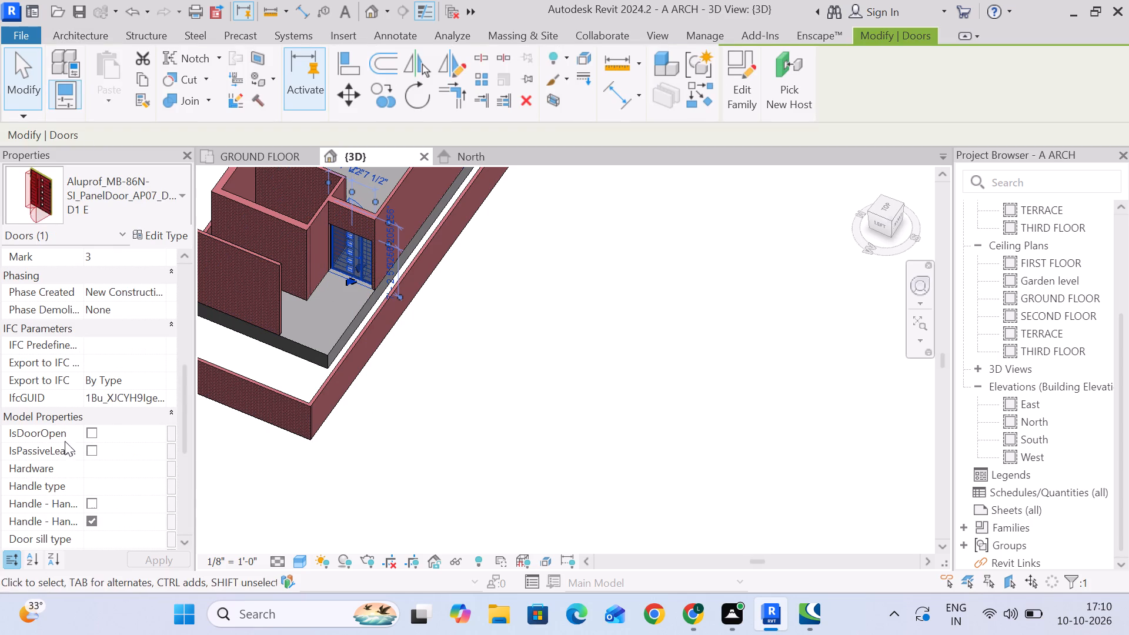
{"action": "scroll", "coordinate": [336, 265], "scroll_direction": "up", "scroll_amount": 10}
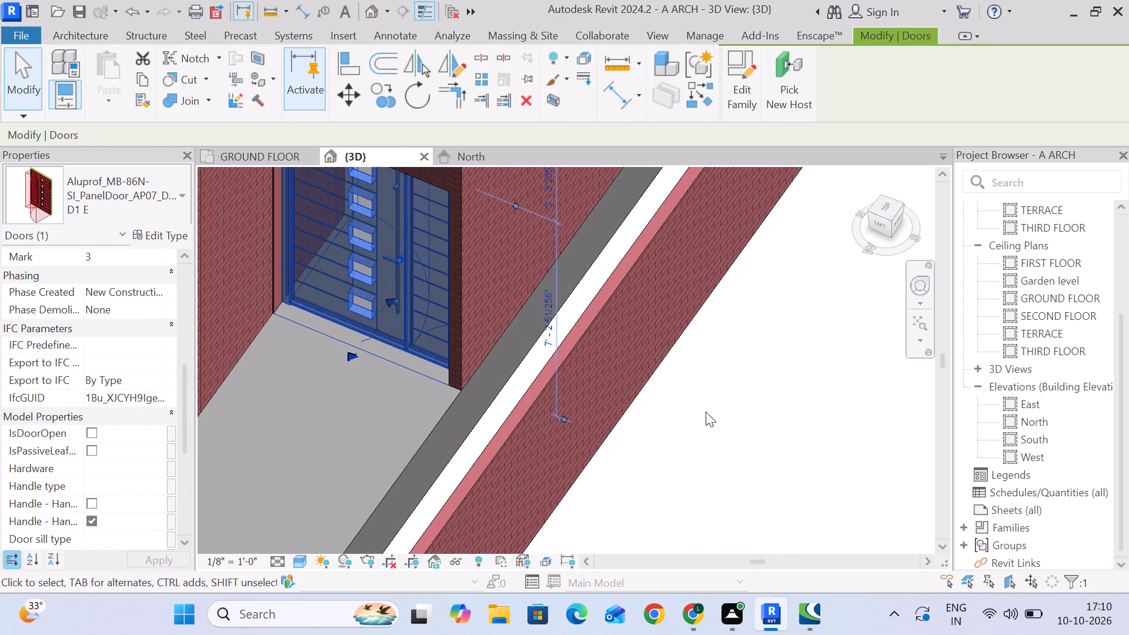
{"action": "middle_click_drag", "start_coordinate": [709, 420], "coordinate": [733, 494]}
{"action": "scroll", "coordinate": [797, 451], "scroll_direction": "down", "scroll_amount": 3}
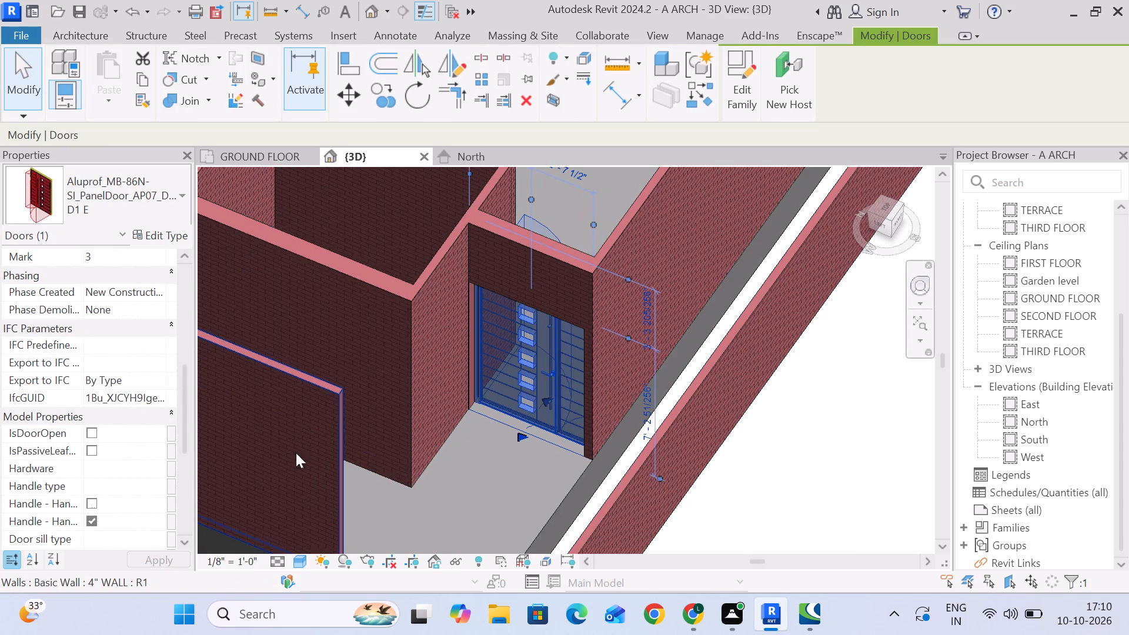
{"action": "middle_click_drag", "start_coordinate": [464, 462], "coordinate": [436, 354]}
{"action": "scroll", "coordinate": [436, 354], "scroll_direction": "up", "scroll_amount": 1}
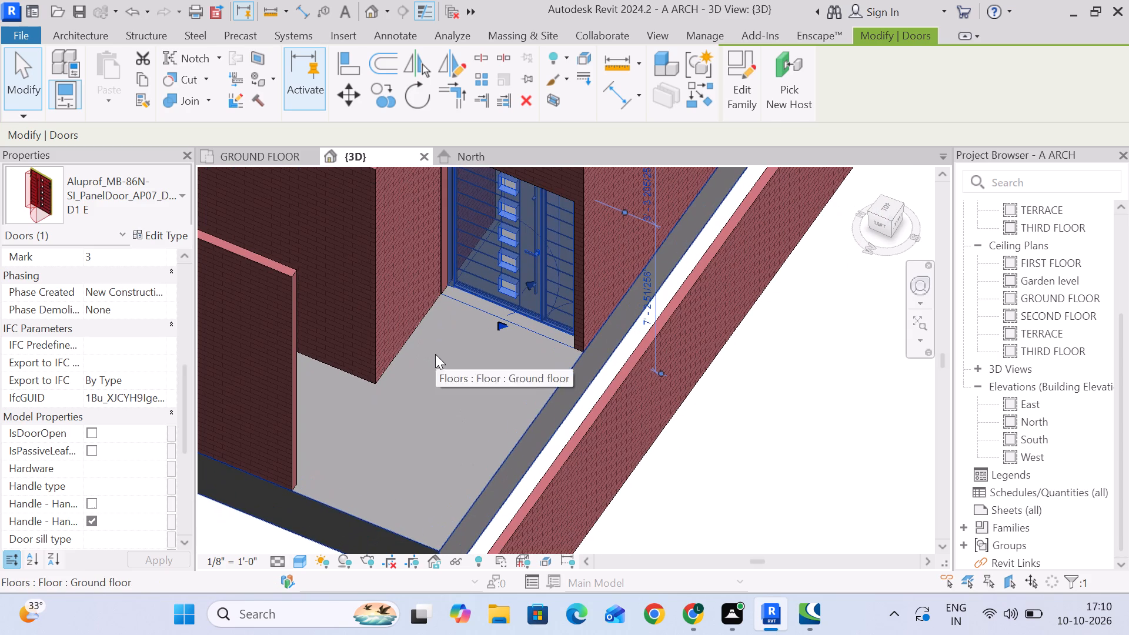
{"action": "scroll", "coordinate": [427, 358], "scroll_direction": "down", "scroll_amount": 2}
{"action": "middle_click_drag", "start_coordinate": [432, 368], "coordinate": [437, 280], "text": "shift"}
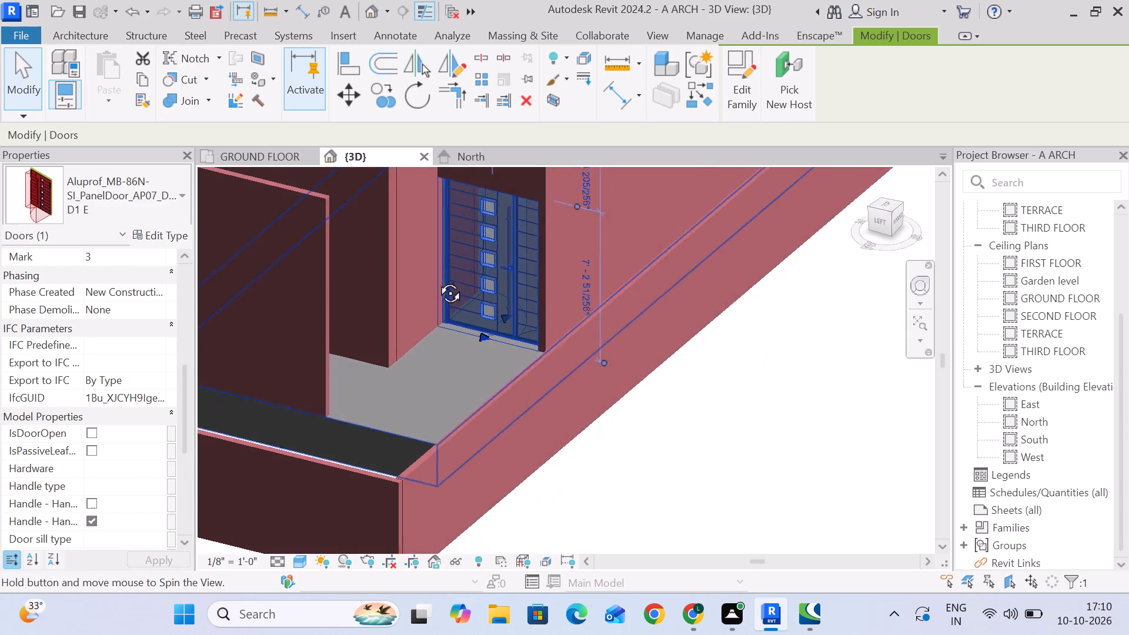
{"action": "middle_click_drag", "start_coordinate": [437, 280], "coordinate": [428, 308], "text": "shift"}
{"action": "scroll", "coordinate": [124, 410], "scroll_direction": "down", "scroll_amount": 2}
{"action": "scroll", "coordinate": [79, 442], "scroll_direction": "down", "scroll_amount": 2}
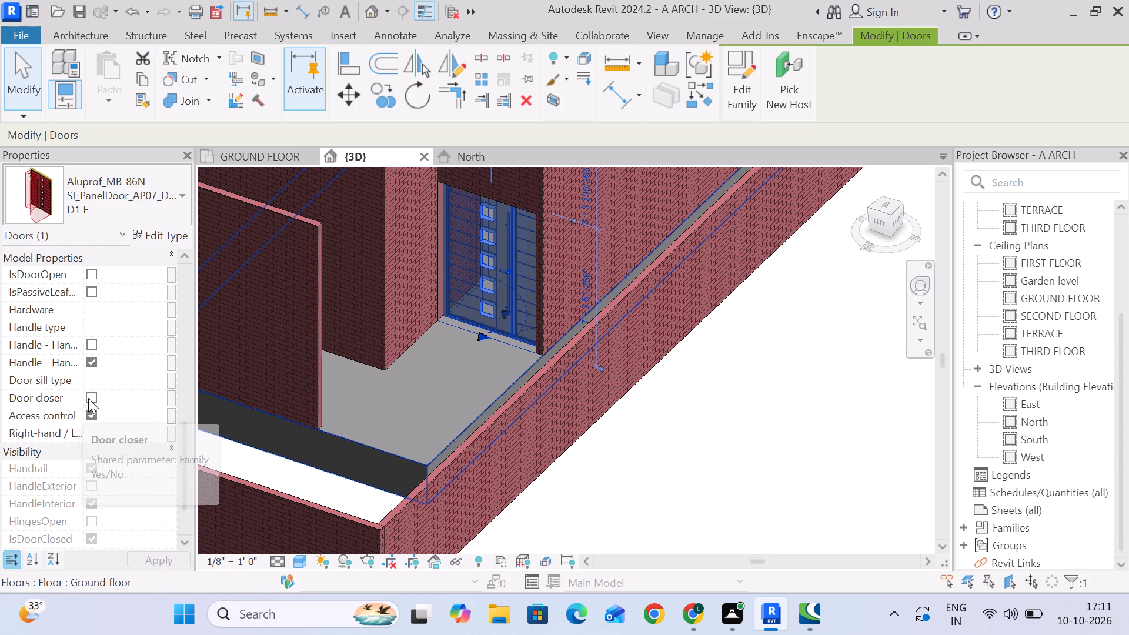
{"action": "left_click", "coordinate": [89, 413]}
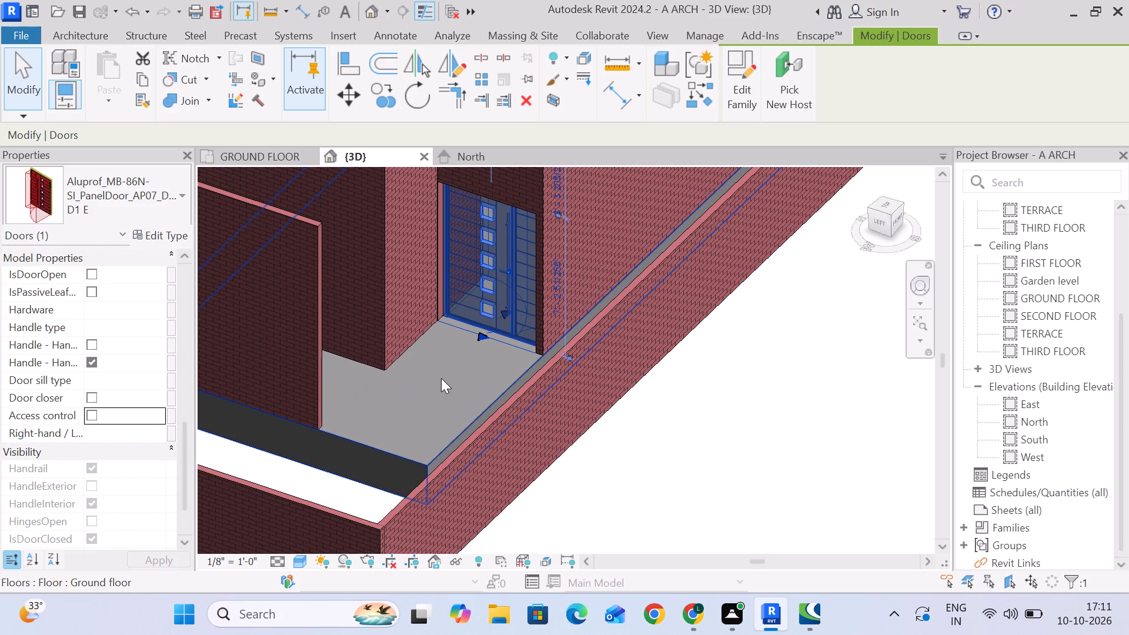
{"action": "left_click", "coordinate": [420, 384]}
{"action": "left_click", "coordinate": [697, 415]}
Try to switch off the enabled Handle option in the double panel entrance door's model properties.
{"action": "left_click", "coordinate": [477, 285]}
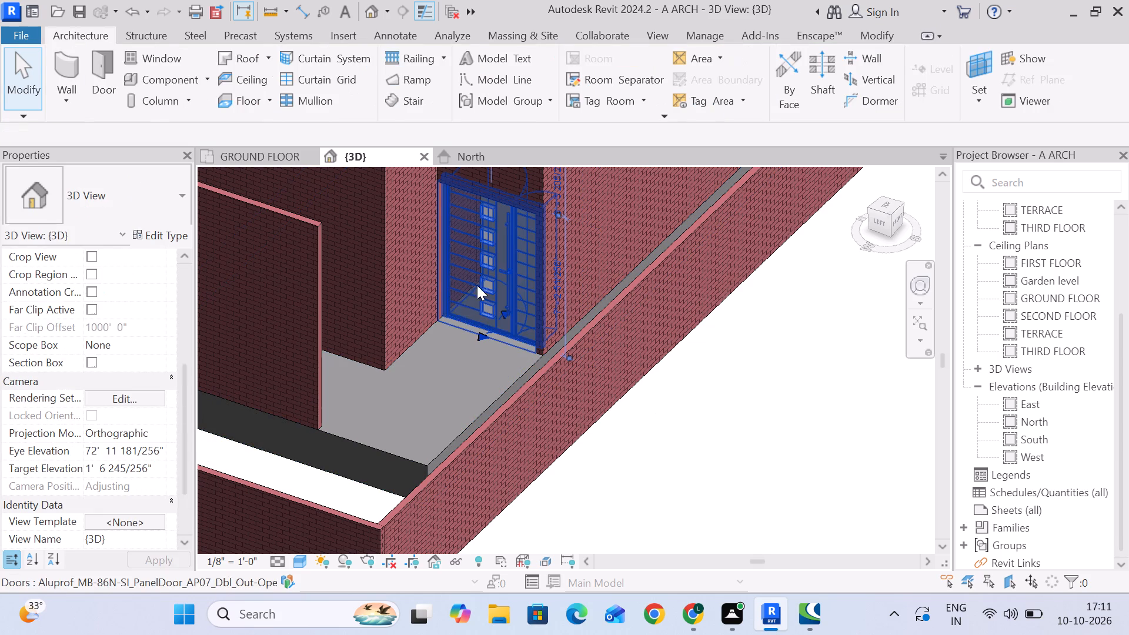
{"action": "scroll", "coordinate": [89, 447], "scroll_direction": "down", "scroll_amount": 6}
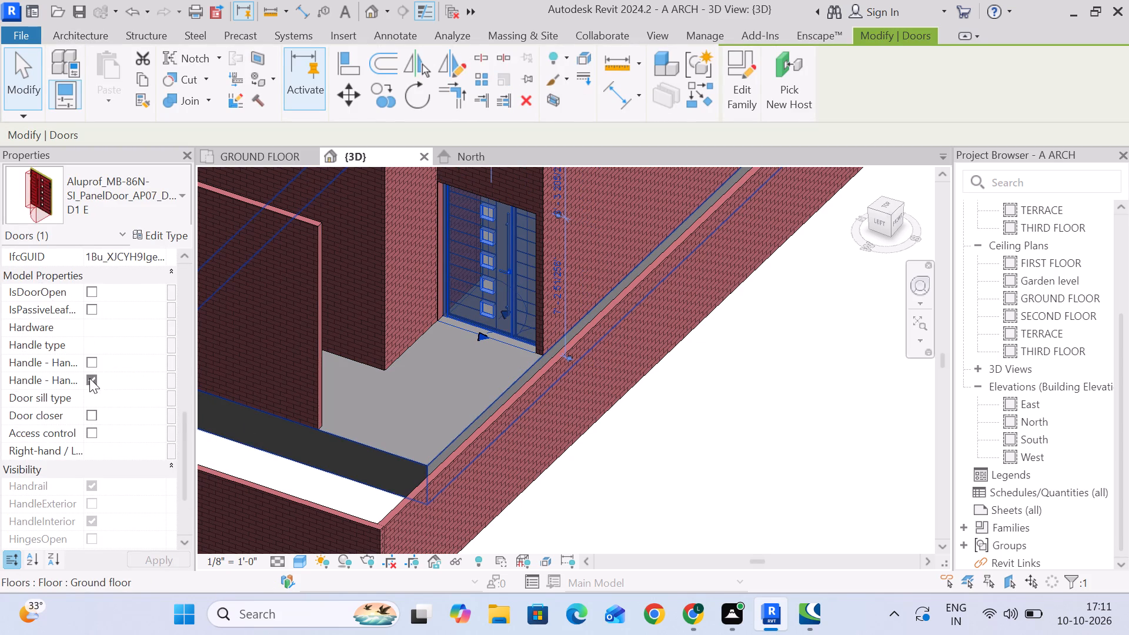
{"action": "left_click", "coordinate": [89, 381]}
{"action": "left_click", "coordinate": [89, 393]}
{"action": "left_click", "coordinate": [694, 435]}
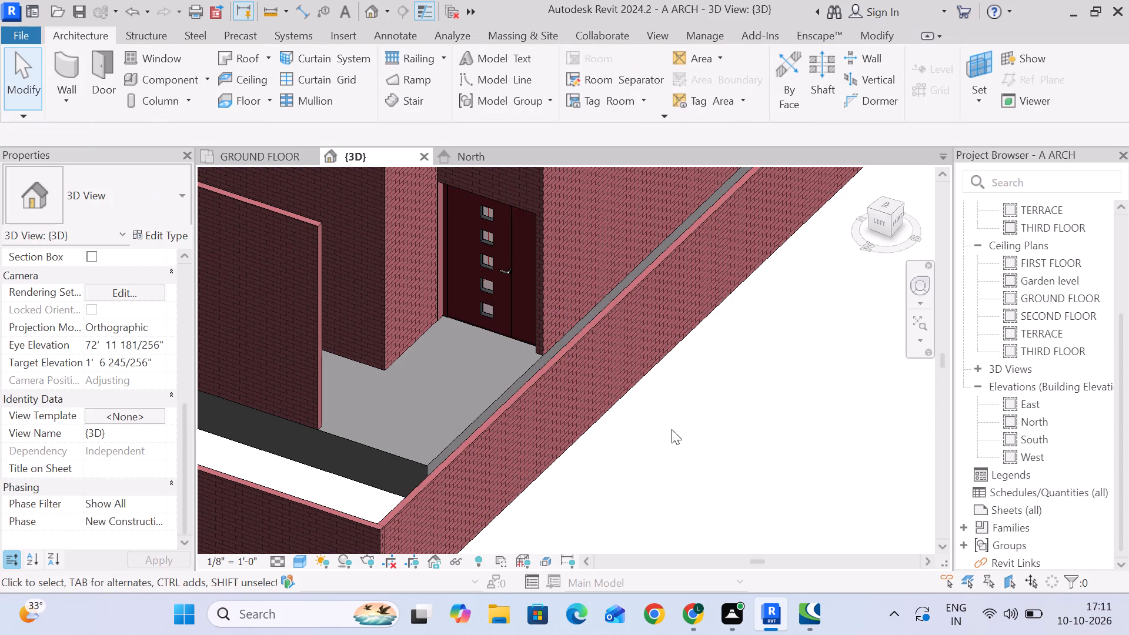
Examine the entrance door's handles and leaves in the 3D view from outside and inside the house.
{"action": "scroll", "coordinate": [466, 289], "scroll_direction": "up", "scroll_amount": 6}
{"action": "scroll", "coordinate": [570, 389], "scroll_direction": "up", "scroll_amount": 2}
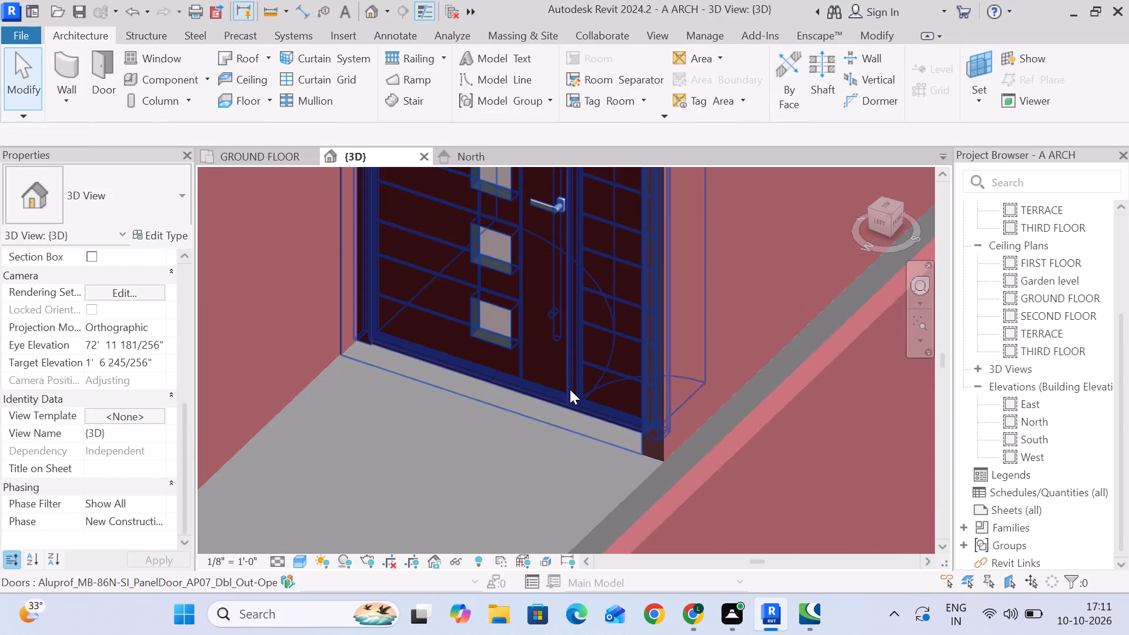
{"action": "scroll", "coordinate": [403, 426], "scroll_direction": "down", "scroll_amount": 6}
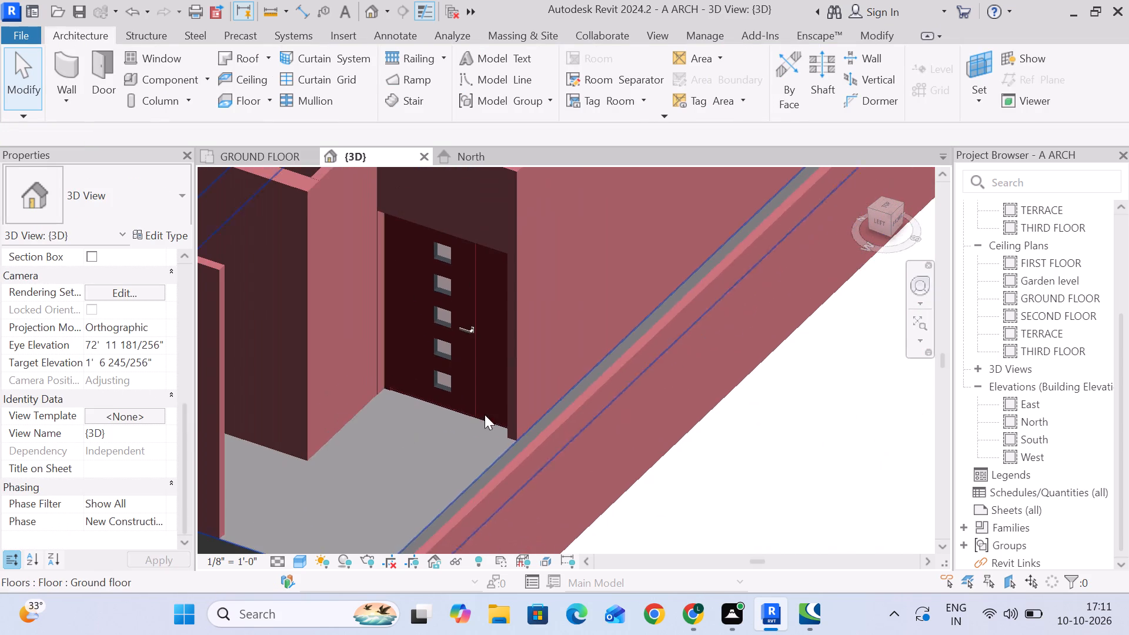
{"action": "middle_click_drag", "start_coordinate": [548, 370], "coordinate": [233, 452], "text": "shift"}
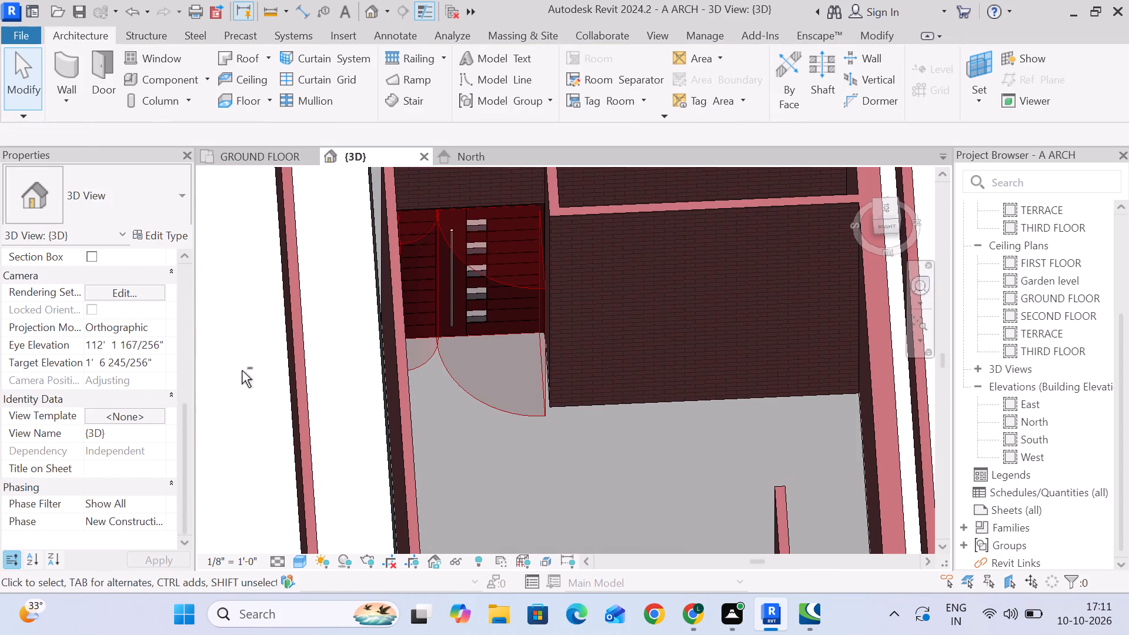
{"action": "scroll", "coordinate": [580, 427], "scroll_direction": "up", "scroll_amount": 4}
{"action": "middle_click_drag", "start_coordinate": [587, 438], "coordinate": [569, 303], "text": "shift"}
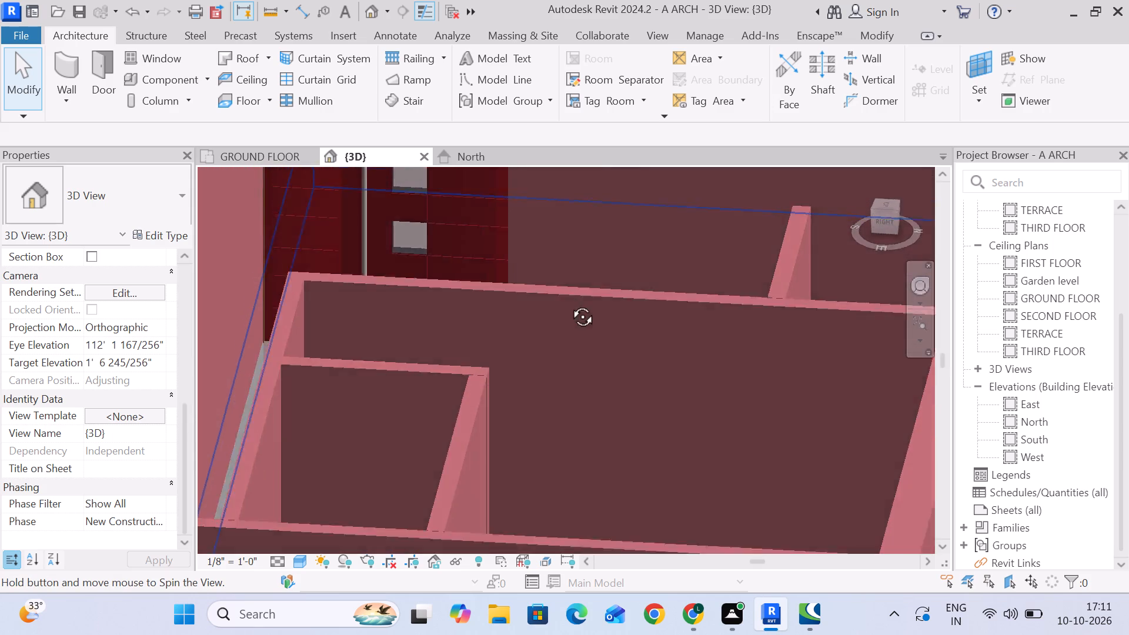
{"action": "middle_click_drag", "start_coordinate": [569, 303], "coordinate": [595, 317], "text": "shift"}
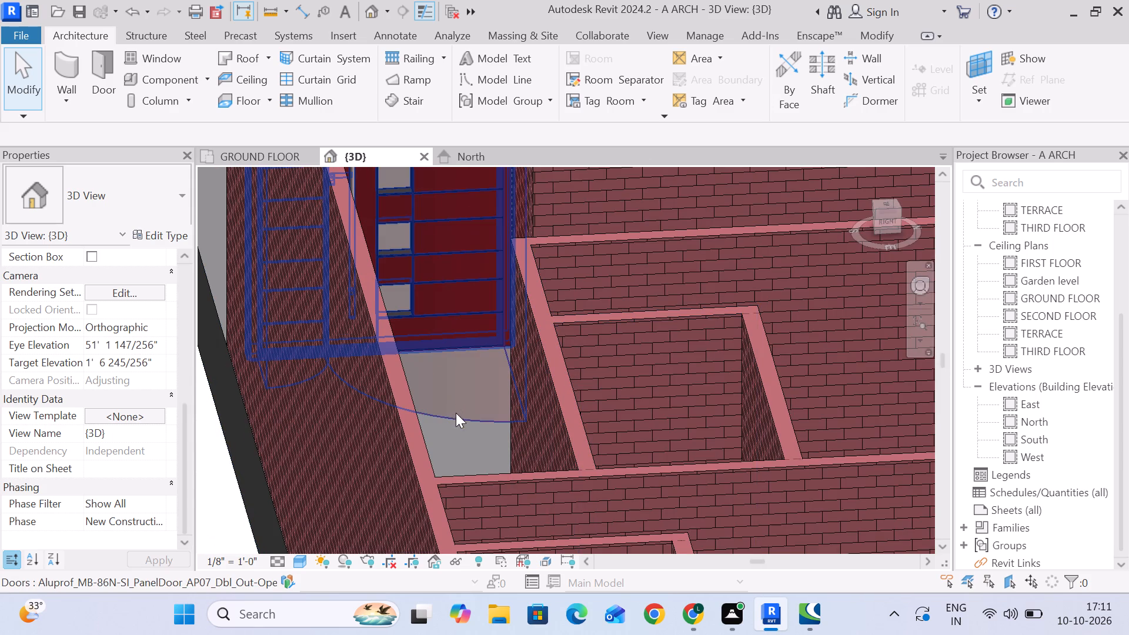
{"action": "scroll", "coordinate": [466, 416], "scroll_direction": "down", "scroll_amount": 3}
{"action": "middle_click_drag", "start_coordinate": [466, 423], "coordinate": [440, 501], "text": "shift"}
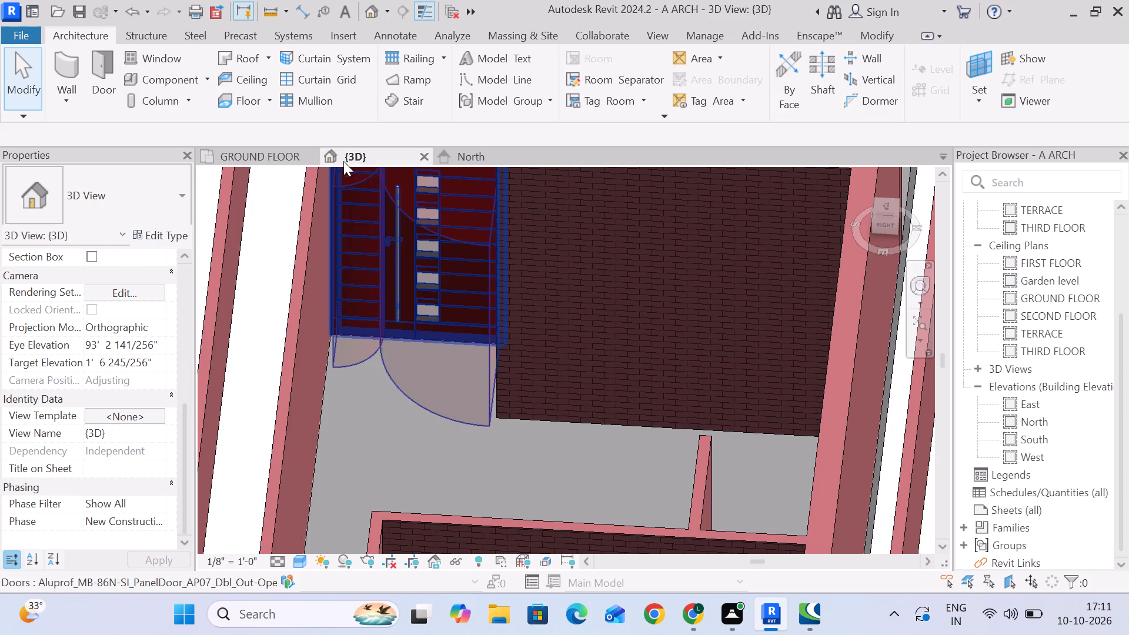
From the ground floor plan, open the double panel entrance door's family for editing.
{"action": "left_click", "coordinate": [269, 155]}
{"action": "scroll", "coordinate": [572, 292], "scroll_direction": "up", "scroll_amount": 7}
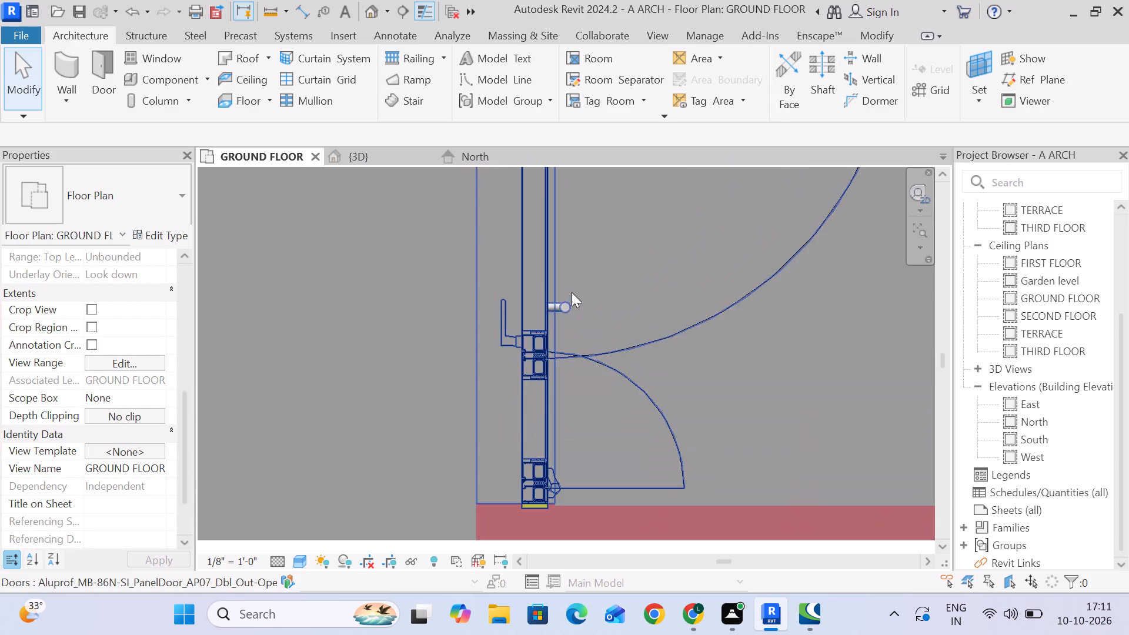
{"action": "left_click", "coordinate": [561, 309]}
{"action": "left_click_drag", "start_coordinate": [744, 61], "coordinate": [743, 66]}
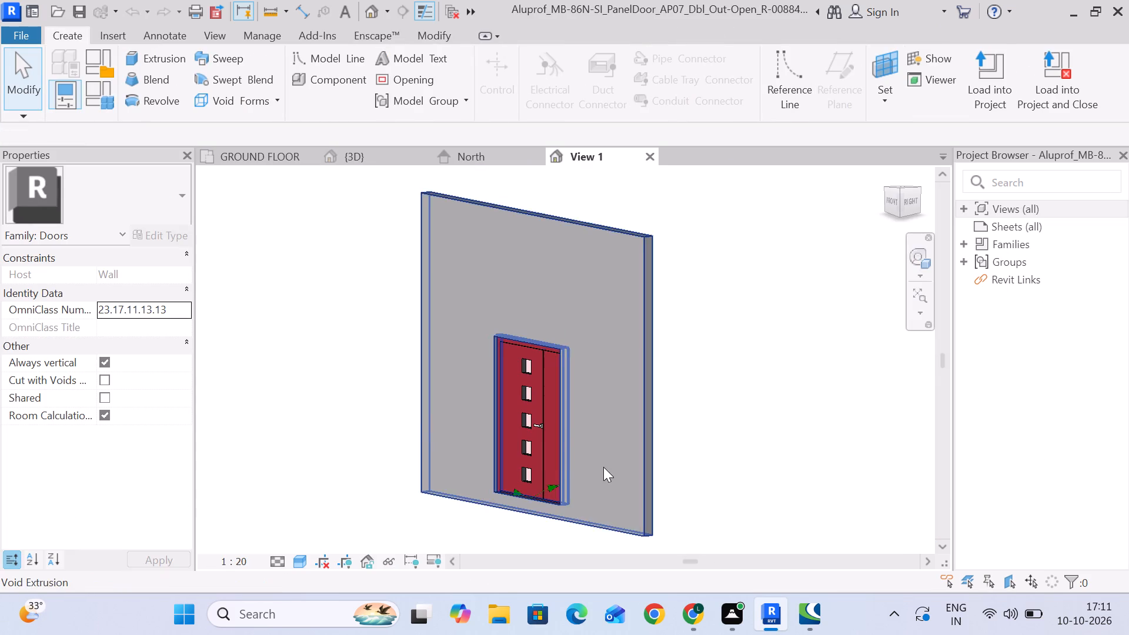
Examine the back face of the door family in its 3D view, including the pull handle, hinges and clearance zone.
{"action": "scroll", "coordinate": [603, 467], "scroll_direction": "up", "scroll_amount": 4}
{"action": "scroll", "coordinate": [597, 452], "scroll_direction": "down", "scroll_amount": 2}
{"action": "middle_click_drag", "start_coordinate": [715, 446], "coordinate": [489, 449], "text": "shift"}
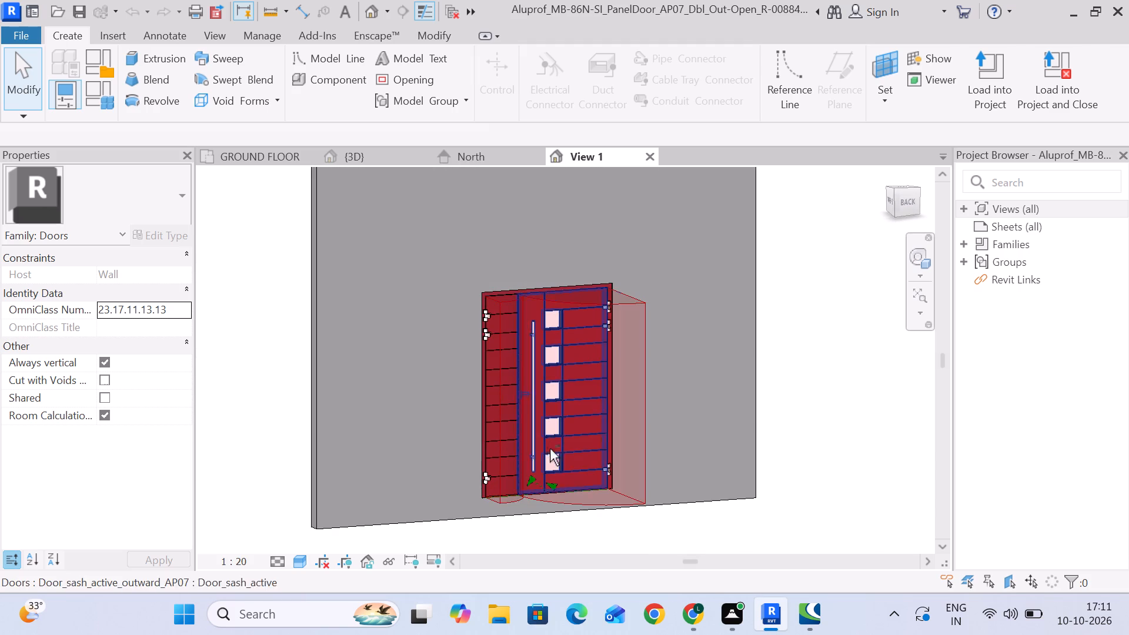
{"action": "scroll", "coordinate": [499, 369], "scroll_direction": "up", "scroll_amount": 6}
{"action": "middle_click_drag", "start_coordinate": [630, 439], "coordinate": [624, 414]}
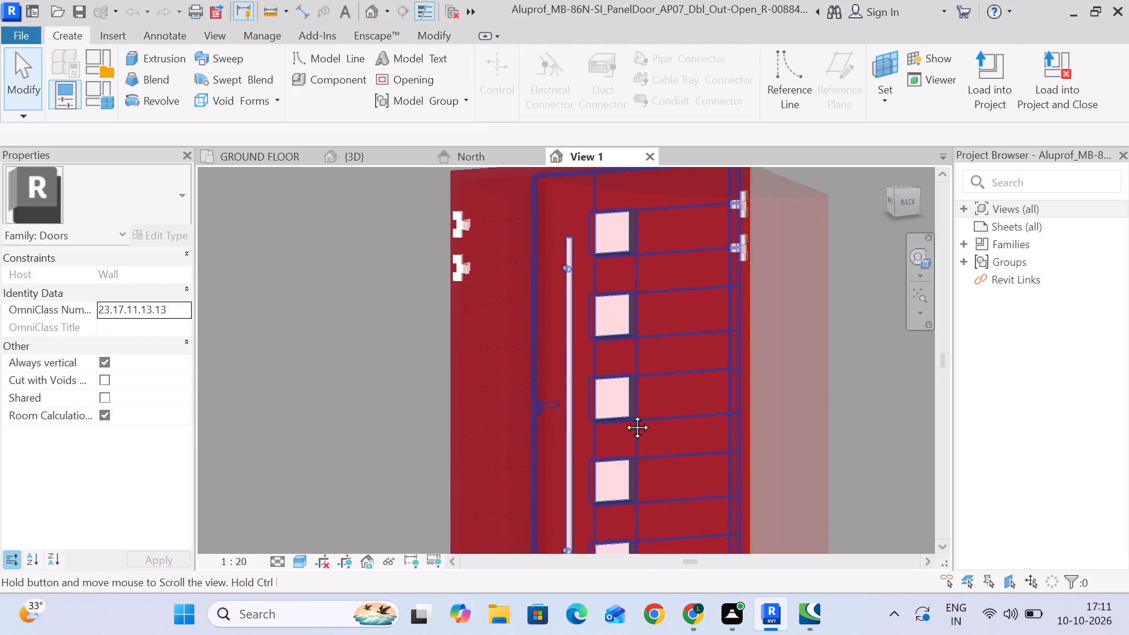
{"action": "middle_click_drag", "start_coordinate": [624, 414], "coordinate": [617, 245]}
{"action": "scroll", "coordinate": [619, 403], "scroll_direction": "up", "scroll_amount": 1}
{"action": "middle_click_drag", "start_coordinate": [614, 235], "coordinate": [614, 328]}
{"action": "scroll", "coordinate": [619, 322], "scroll_direction": "down", "scroll_amount": 4}
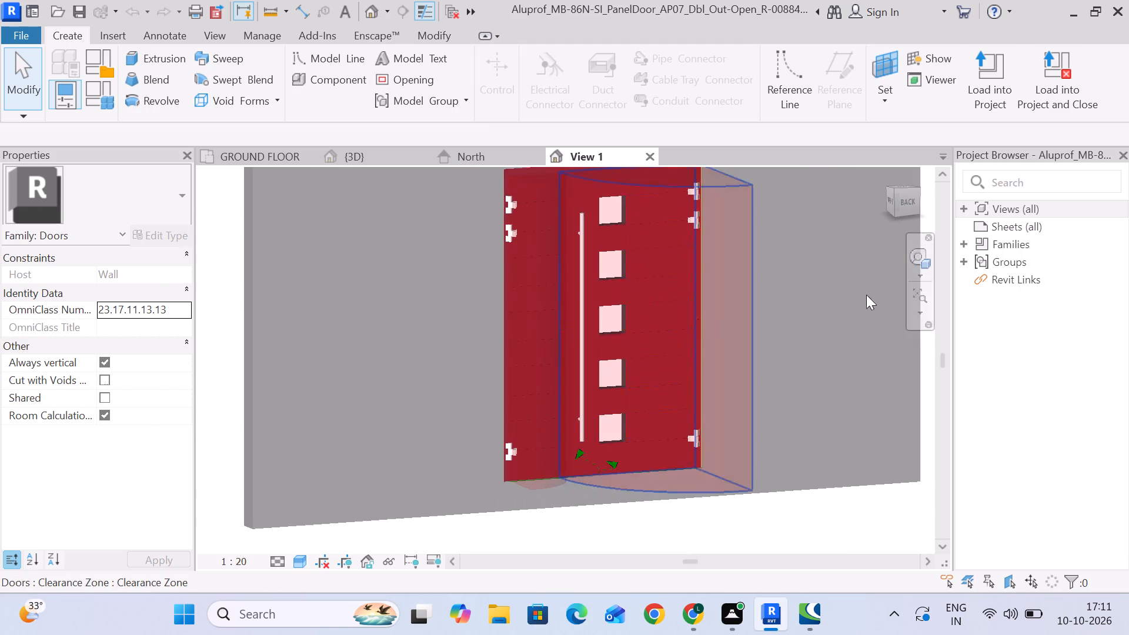
Open the door family's Ref. Level floor plan and examine the sashes, handles and swing direction.
{"action": "left_click", "coordinate": [967, 207]}
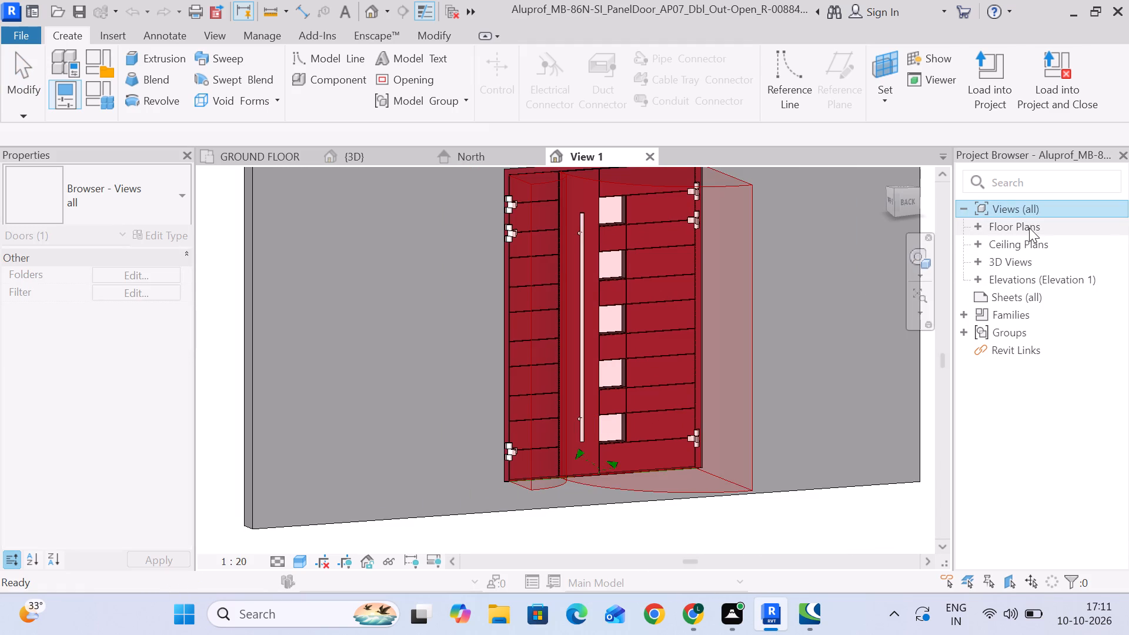
{"action": "double_click", "coordinate": [1029, 227]}
{"action": "double_click", "coordinate": [1039, 242]}
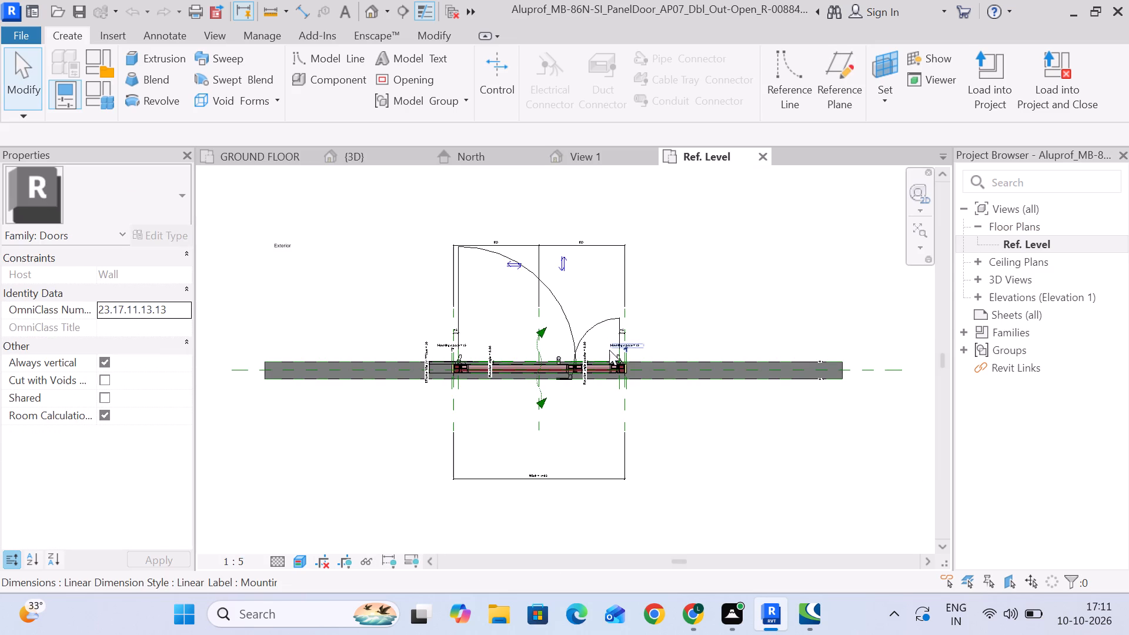
{"action": "scroll", "coordinate": [550, 334], "scroll_direction": "up", "scroll_amount": 5}
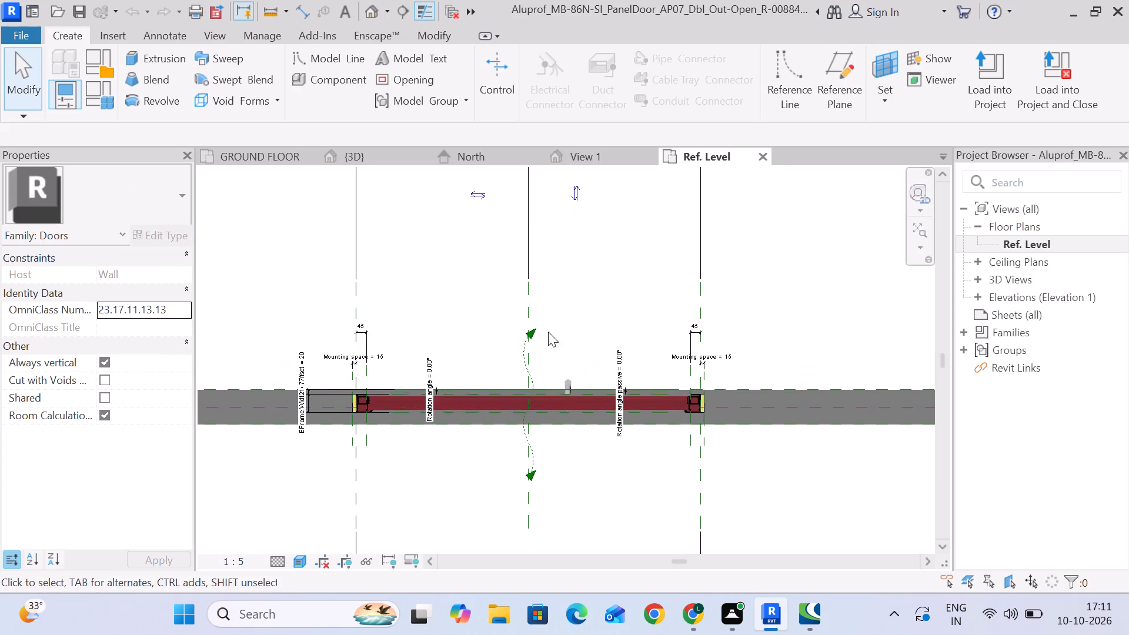
{"action": "scroll", "coordinate": [596, 356], "scroll_direction": "down", "scroll_amount": 4}
{"action": "scroll", "coordinate": [602, 376], "scroll_direction": "up", "scroll_amount": 4}
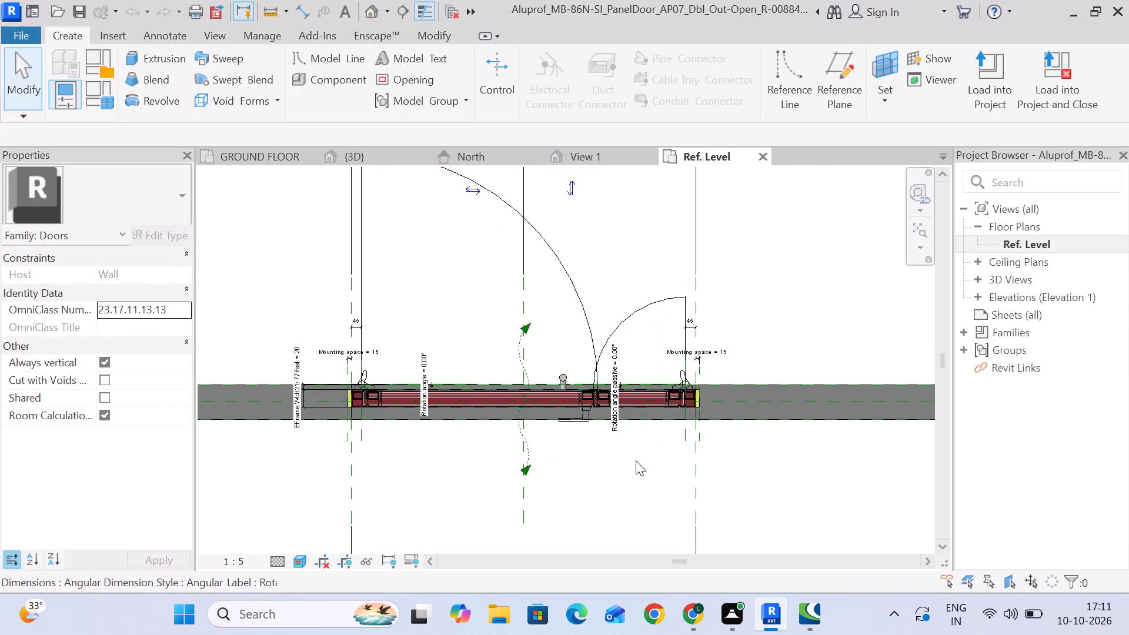
{"action": "scroll", "coordinate": [645, 451], "scroll_direction": "up", "scroll_amount": 2}
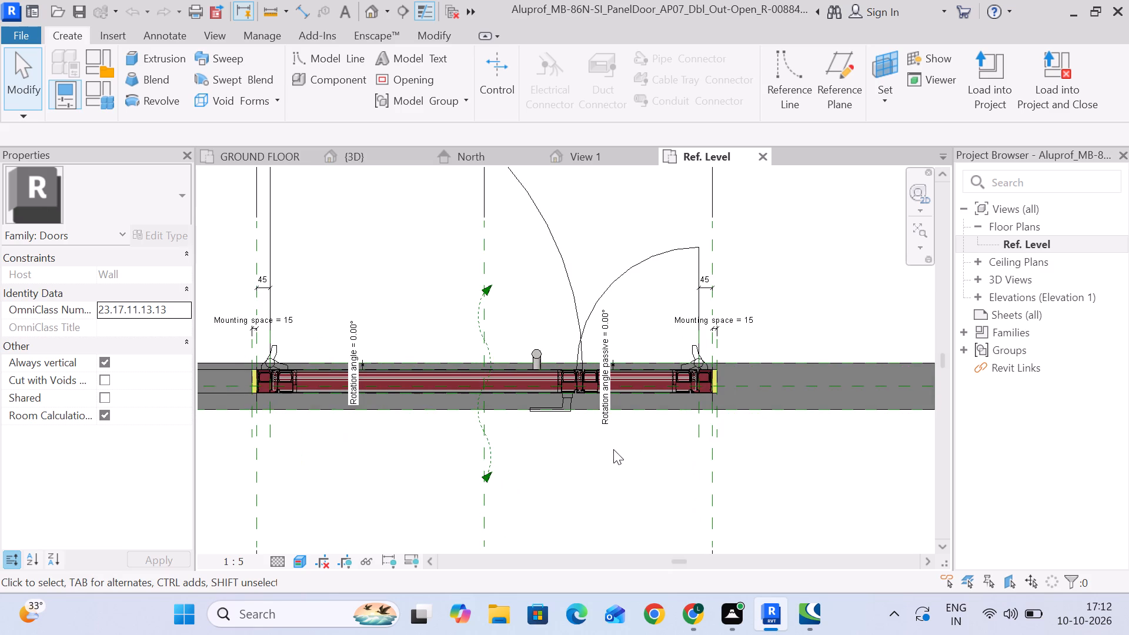
{"action": "middle_click_drag", "start_coordinate": [594, 452], "coordinate": [675, 432]}
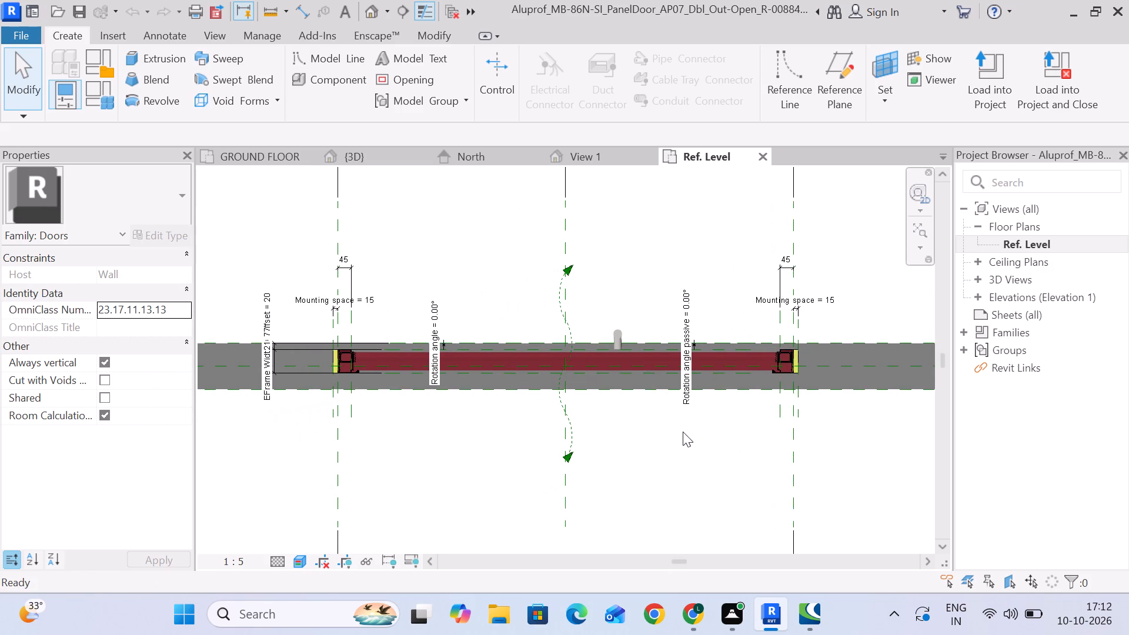
{"action": "scroll", "coordinate": [662, 424], "scroll_direction": "up", "scroll_amount": 2}
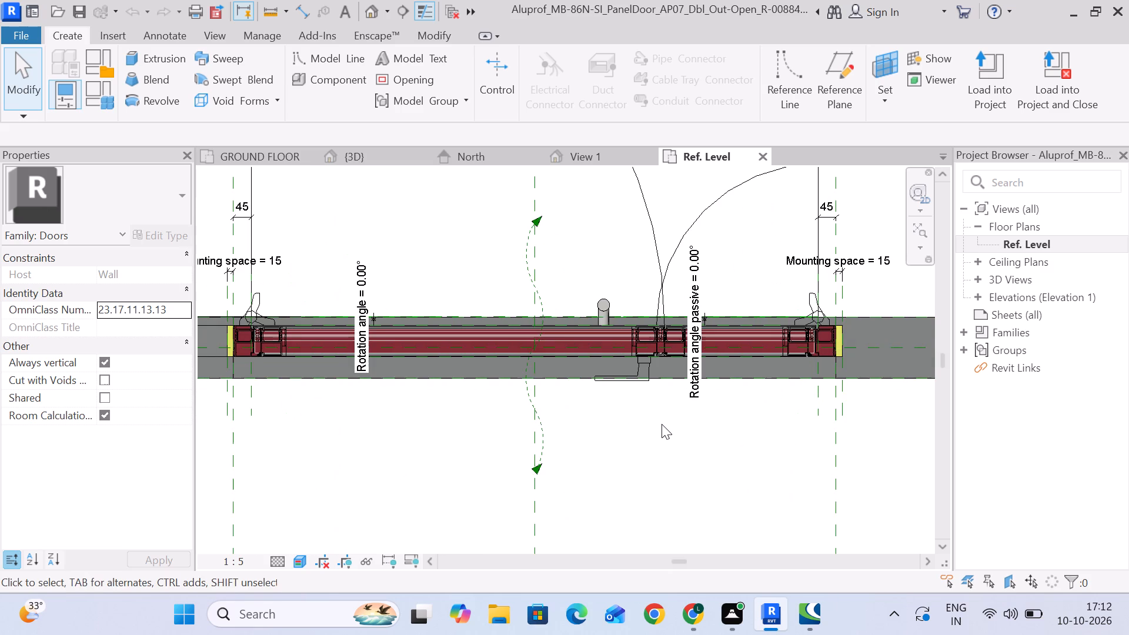
{"action": "scroll", "coordinate": [599, 400], "scroll_direction": "up", "scroll_amount": 3}
{"action": "middle_click_drag", "start_coordinate": [612, 447], "coordinate": [699, 417]}
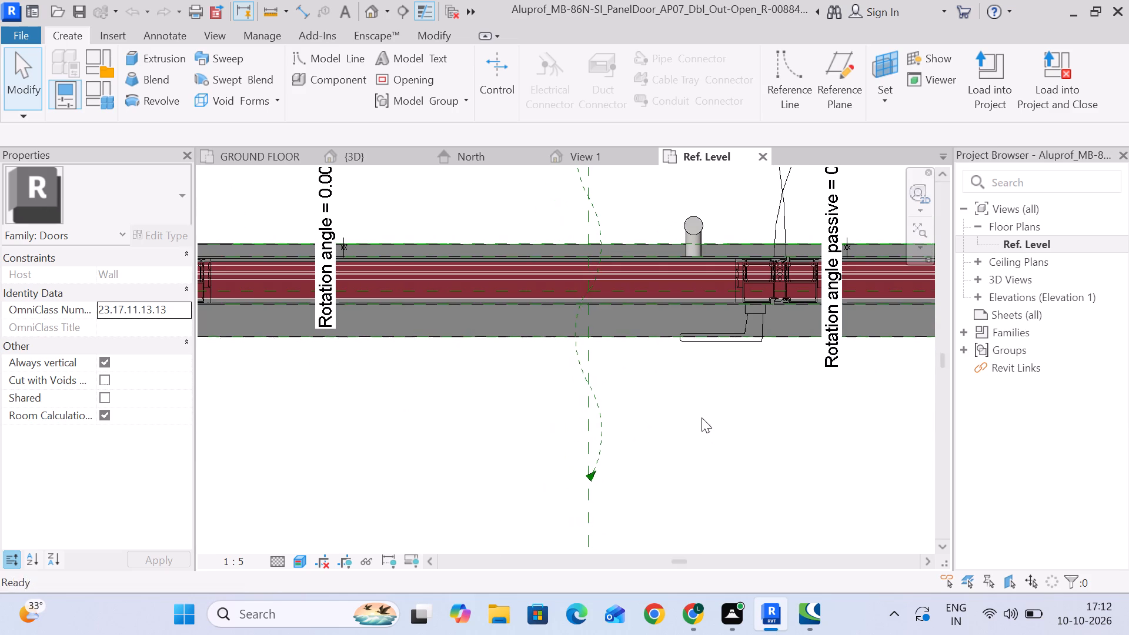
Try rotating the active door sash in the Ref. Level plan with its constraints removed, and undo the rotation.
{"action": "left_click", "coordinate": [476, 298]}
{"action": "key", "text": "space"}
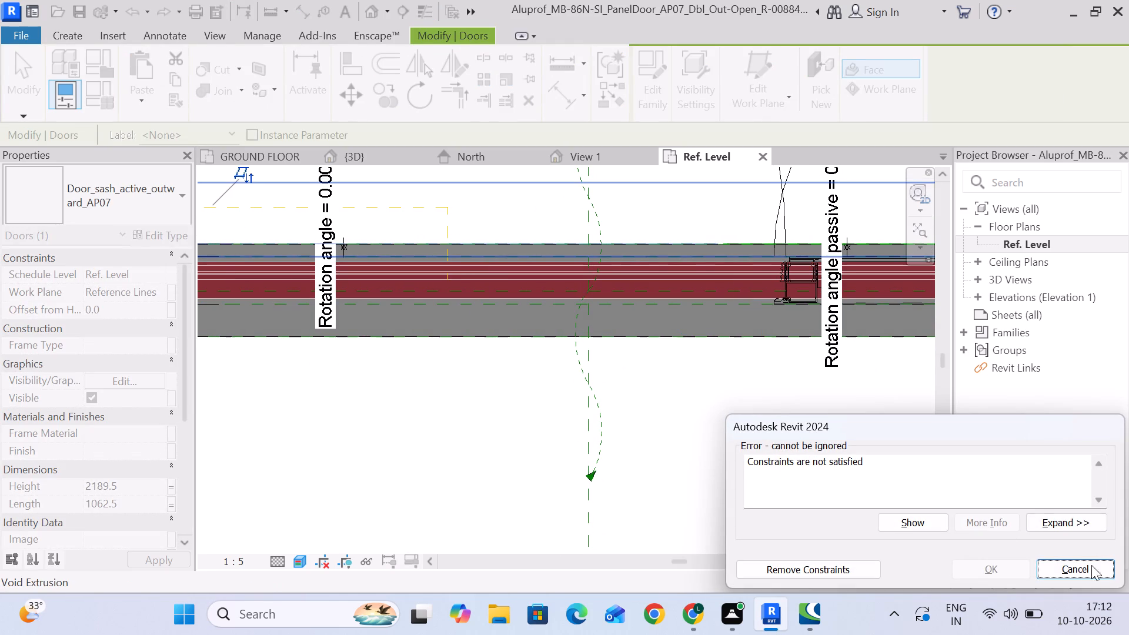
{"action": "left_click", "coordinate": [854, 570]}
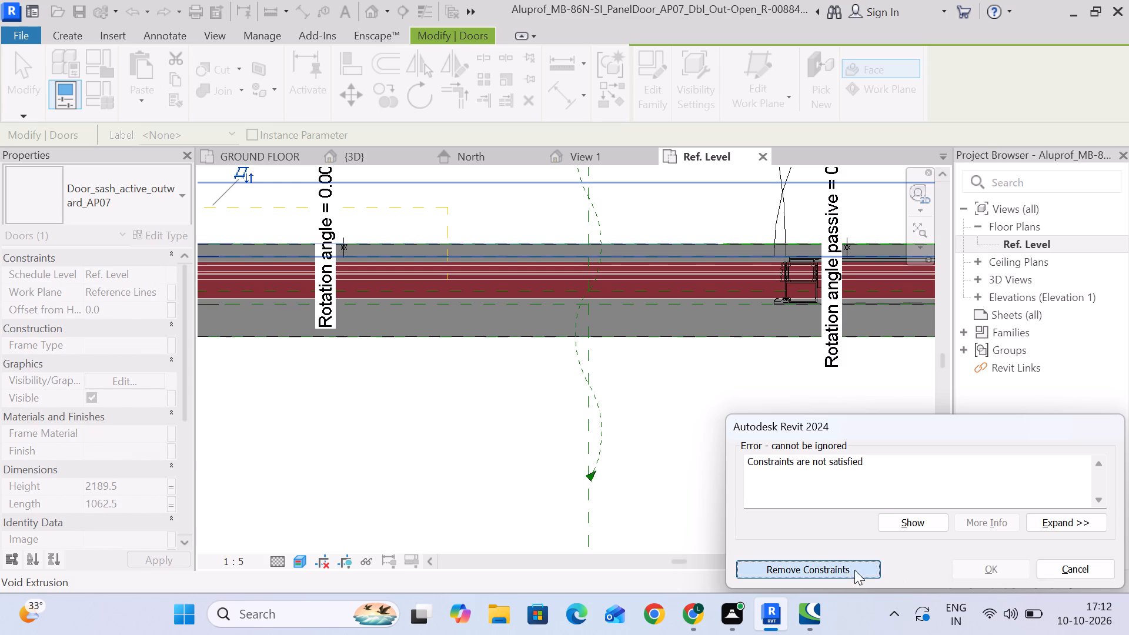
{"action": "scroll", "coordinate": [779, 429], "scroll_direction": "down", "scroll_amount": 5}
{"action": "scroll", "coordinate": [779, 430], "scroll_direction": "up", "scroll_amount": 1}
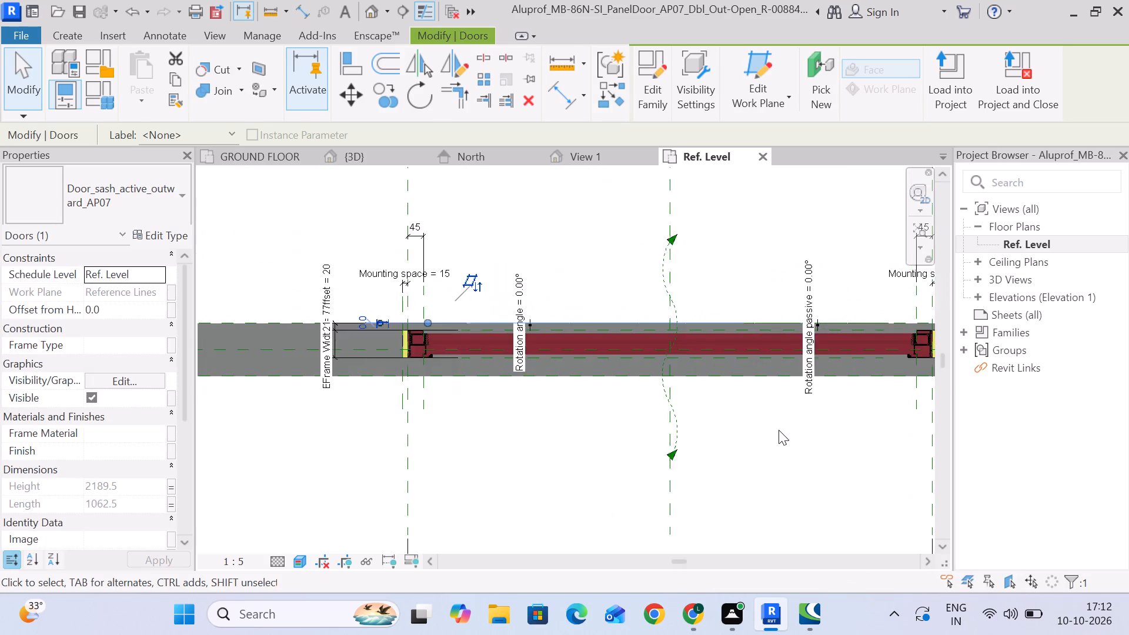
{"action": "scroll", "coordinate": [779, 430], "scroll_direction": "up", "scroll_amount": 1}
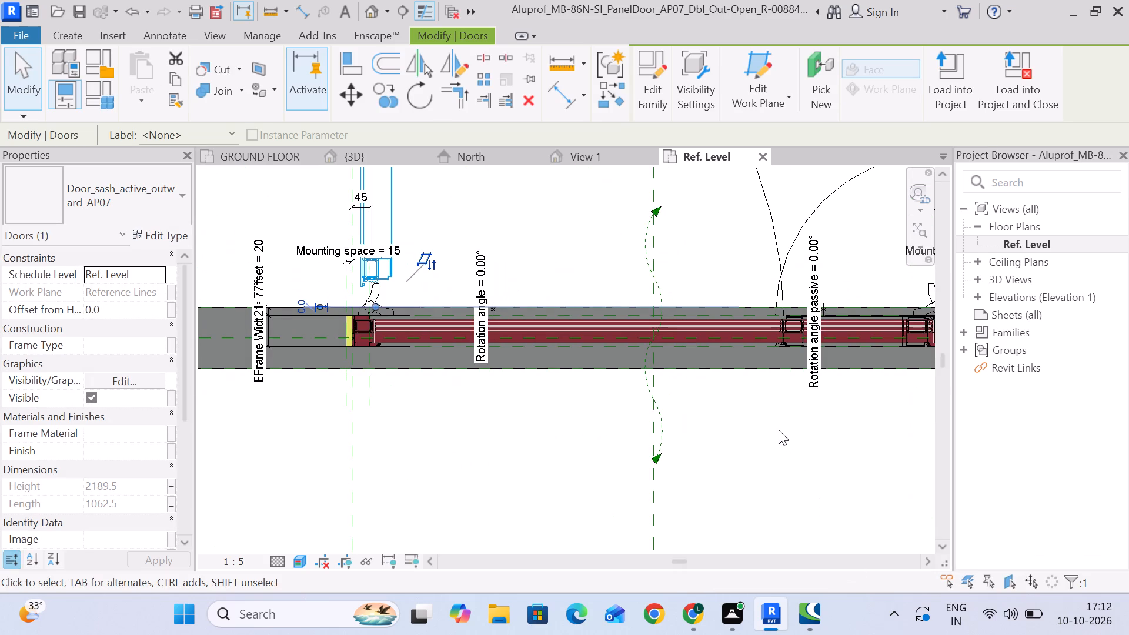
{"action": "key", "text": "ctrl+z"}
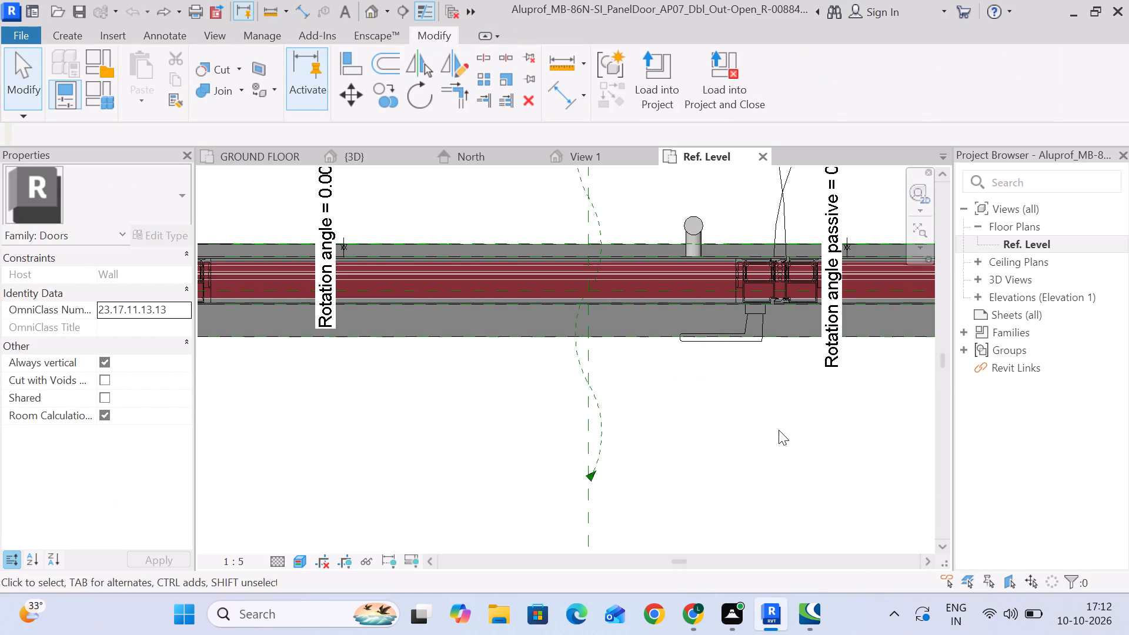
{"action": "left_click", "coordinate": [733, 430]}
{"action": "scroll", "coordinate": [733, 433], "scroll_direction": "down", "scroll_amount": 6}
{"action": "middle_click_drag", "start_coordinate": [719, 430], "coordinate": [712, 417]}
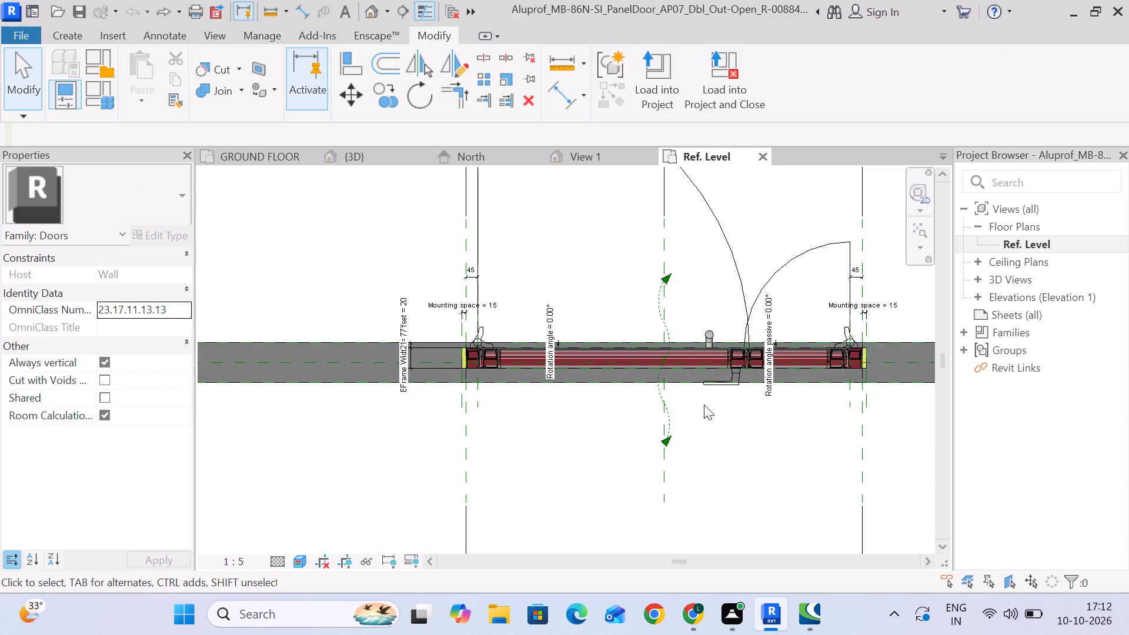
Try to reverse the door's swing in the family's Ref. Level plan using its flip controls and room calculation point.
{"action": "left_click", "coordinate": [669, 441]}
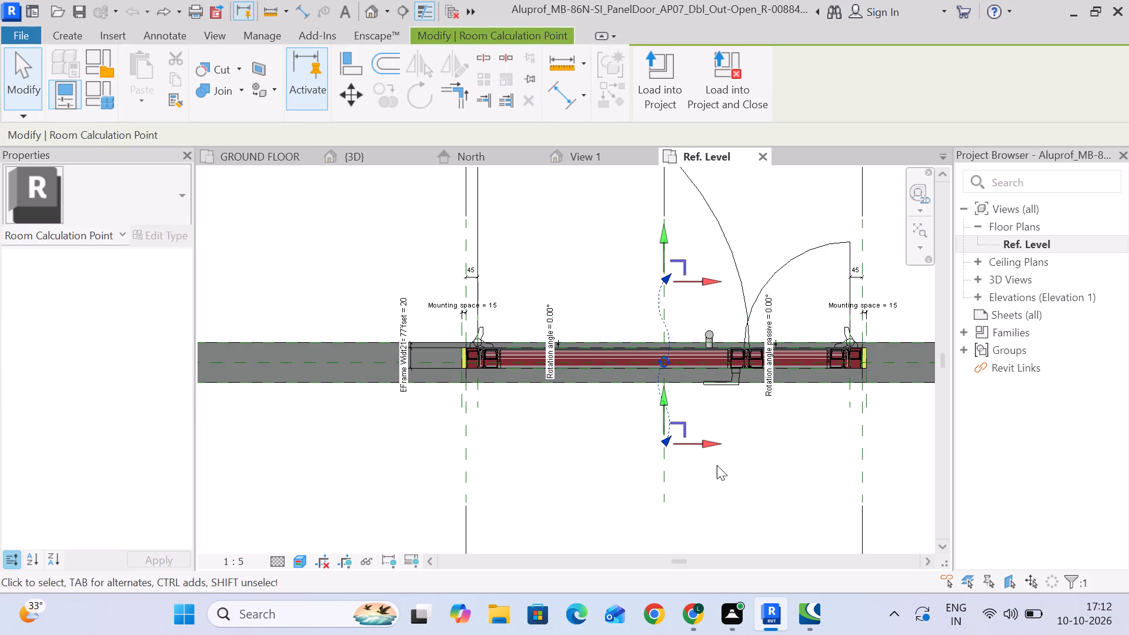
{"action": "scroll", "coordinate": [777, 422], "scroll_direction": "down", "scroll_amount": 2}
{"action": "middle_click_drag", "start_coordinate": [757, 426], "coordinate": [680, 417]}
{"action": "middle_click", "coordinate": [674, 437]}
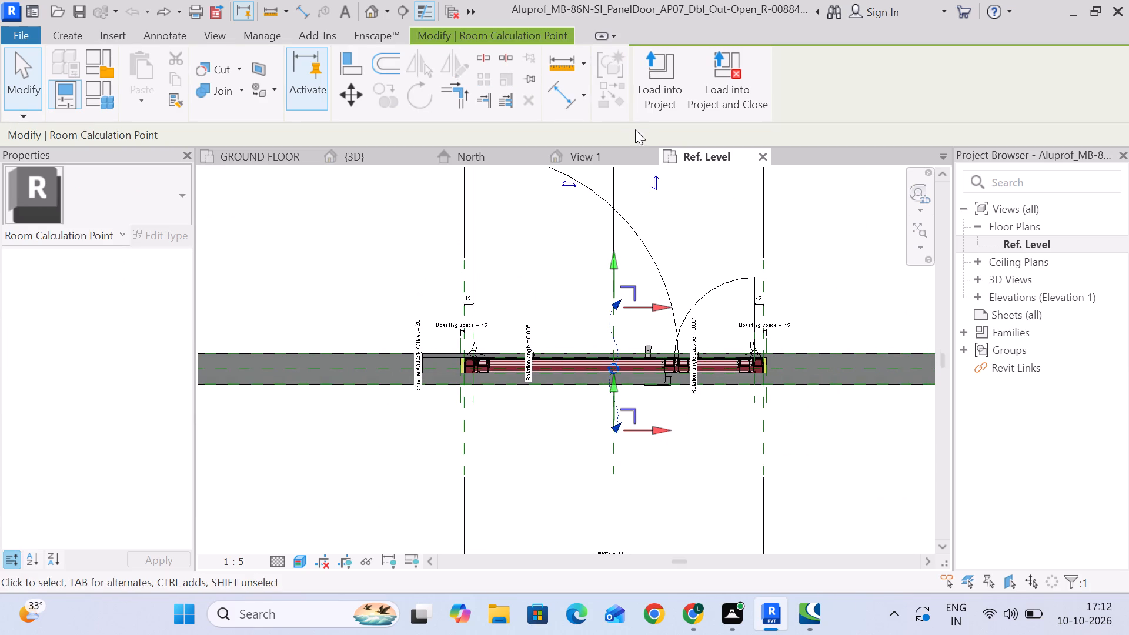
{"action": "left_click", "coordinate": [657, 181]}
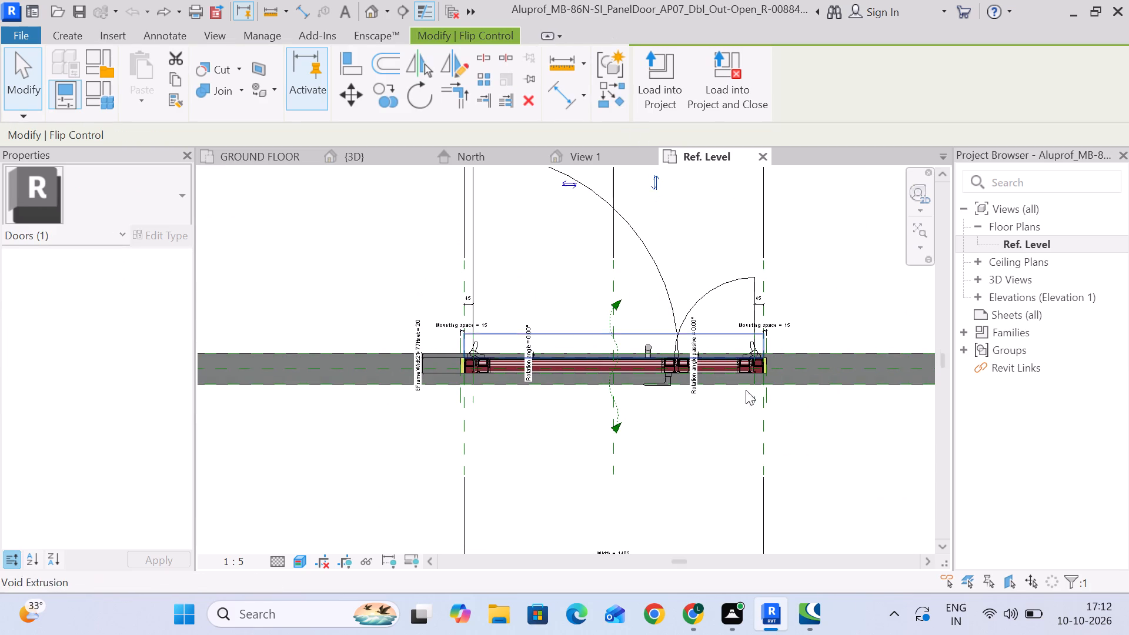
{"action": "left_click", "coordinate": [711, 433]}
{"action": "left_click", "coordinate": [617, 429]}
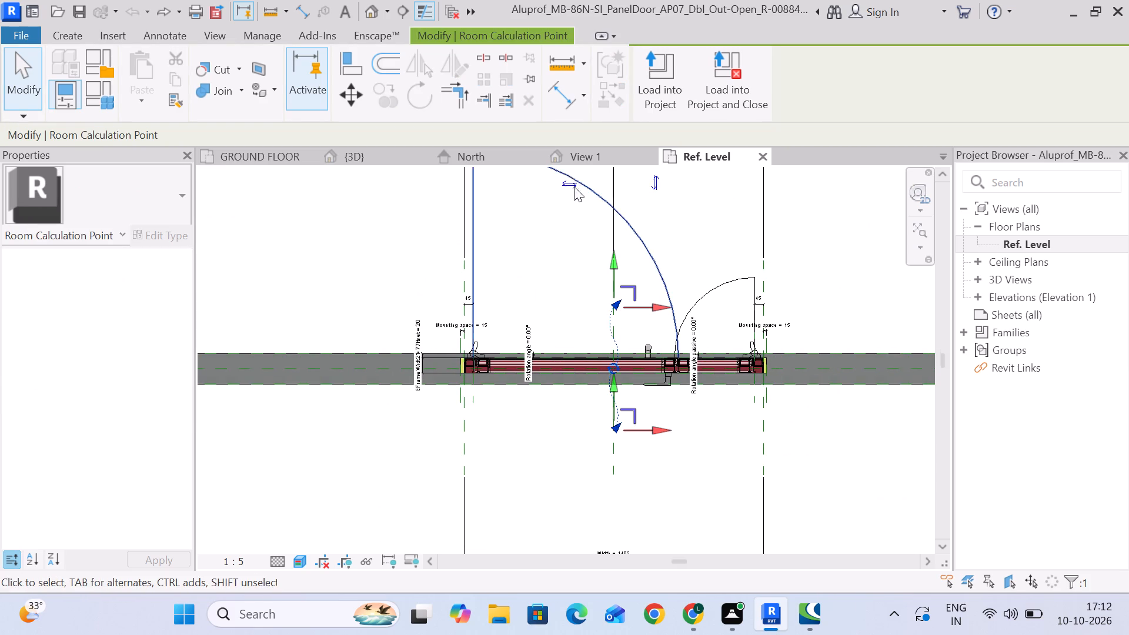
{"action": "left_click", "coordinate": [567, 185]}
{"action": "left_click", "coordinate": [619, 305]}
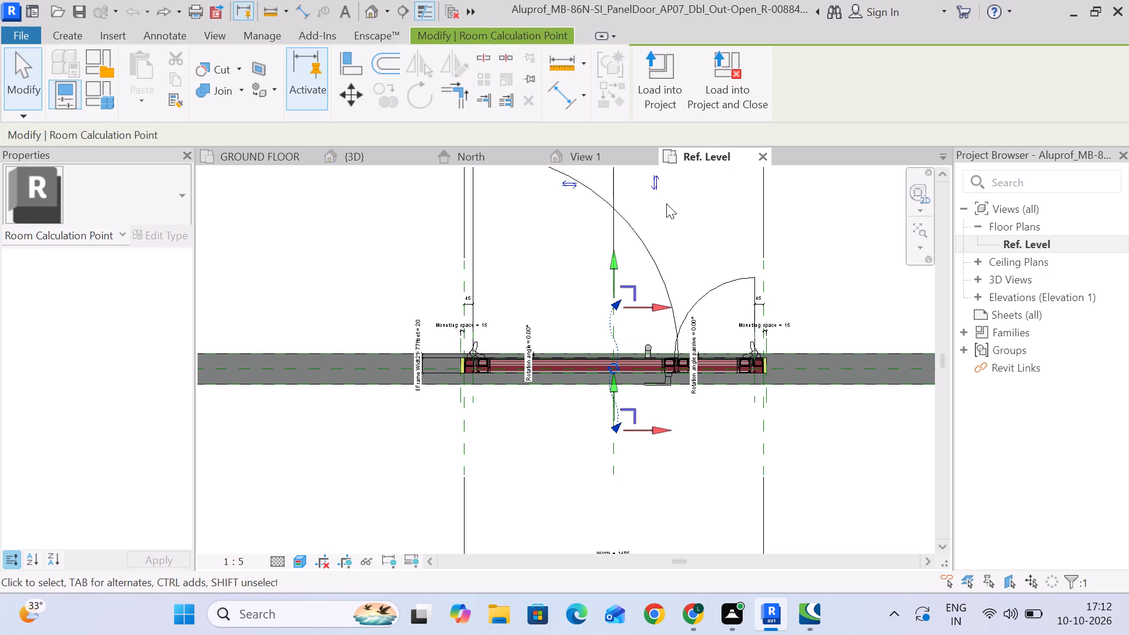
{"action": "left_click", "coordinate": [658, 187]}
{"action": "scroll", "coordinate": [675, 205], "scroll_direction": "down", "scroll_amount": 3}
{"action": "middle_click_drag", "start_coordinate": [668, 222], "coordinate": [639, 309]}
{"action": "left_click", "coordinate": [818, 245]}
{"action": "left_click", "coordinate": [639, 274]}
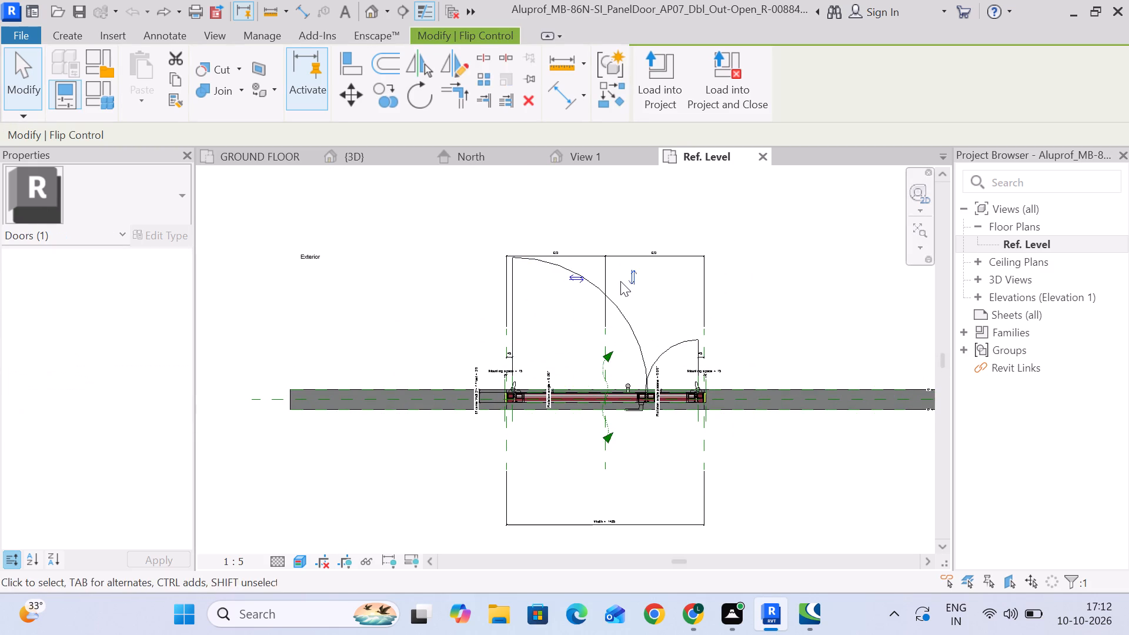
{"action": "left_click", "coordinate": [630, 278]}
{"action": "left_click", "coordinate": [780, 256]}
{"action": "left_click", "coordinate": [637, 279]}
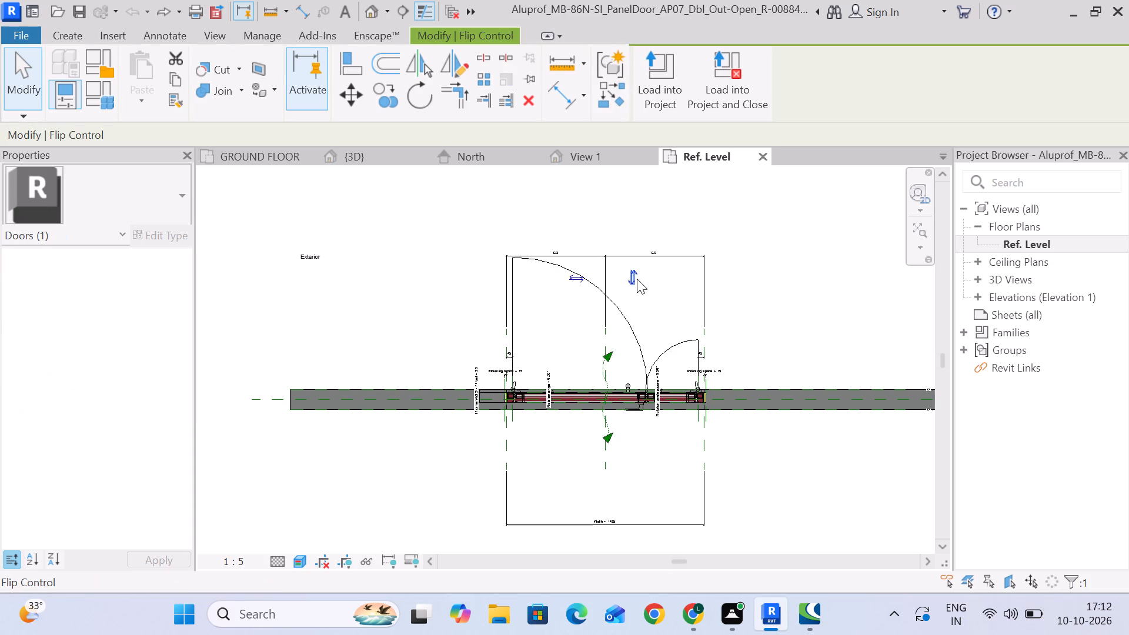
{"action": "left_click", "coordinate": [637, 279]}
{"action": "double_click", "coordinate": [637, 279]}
Examine both faces of the door family in its 3D view, including the pull handle, lever handle, hinges and clearance zones.
{"action": "left_click", "coordinate": [592, 162]}
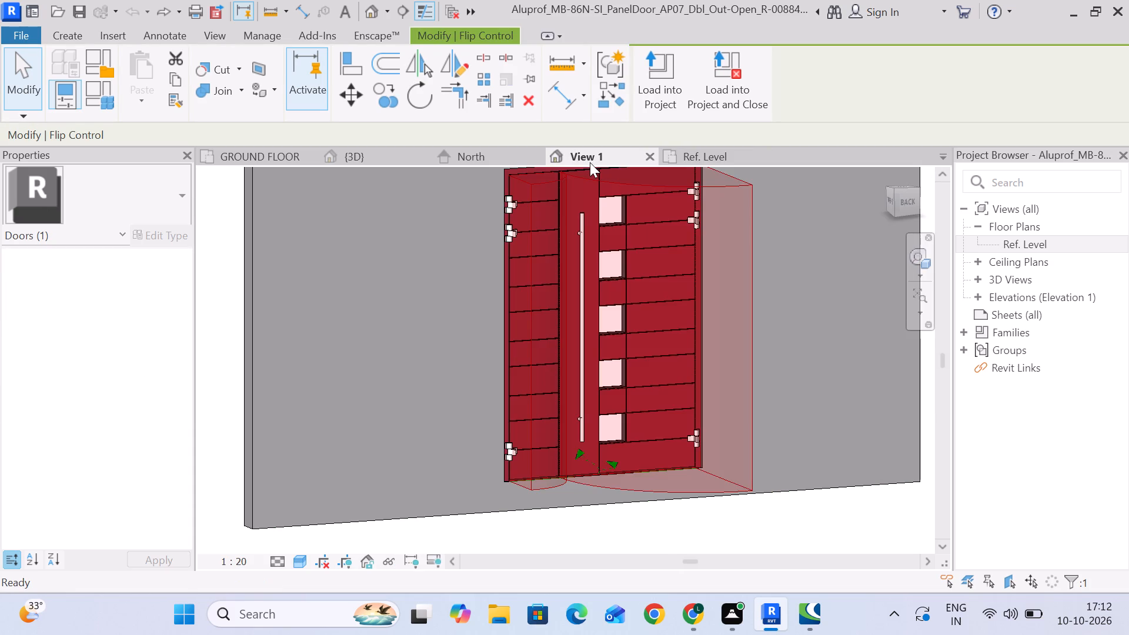
{"action": "scroll", "coordinate": [599, 245], "scroll_direction": "down", "scroll_amount": 3}
{"action": "middle_click_drag", "start_coordinate": [596, 269], "coordinate": [596, 342]}
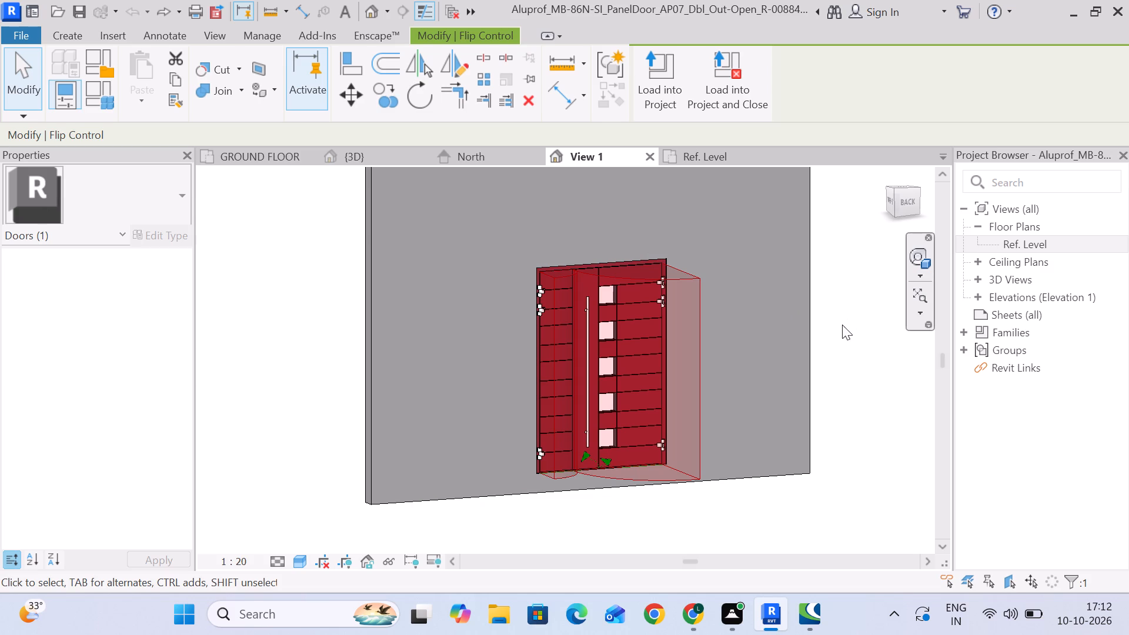
{"action": "scroll", "coordinate": [850, 342], "scroll_direction": "up", "scroll_amount": 1}
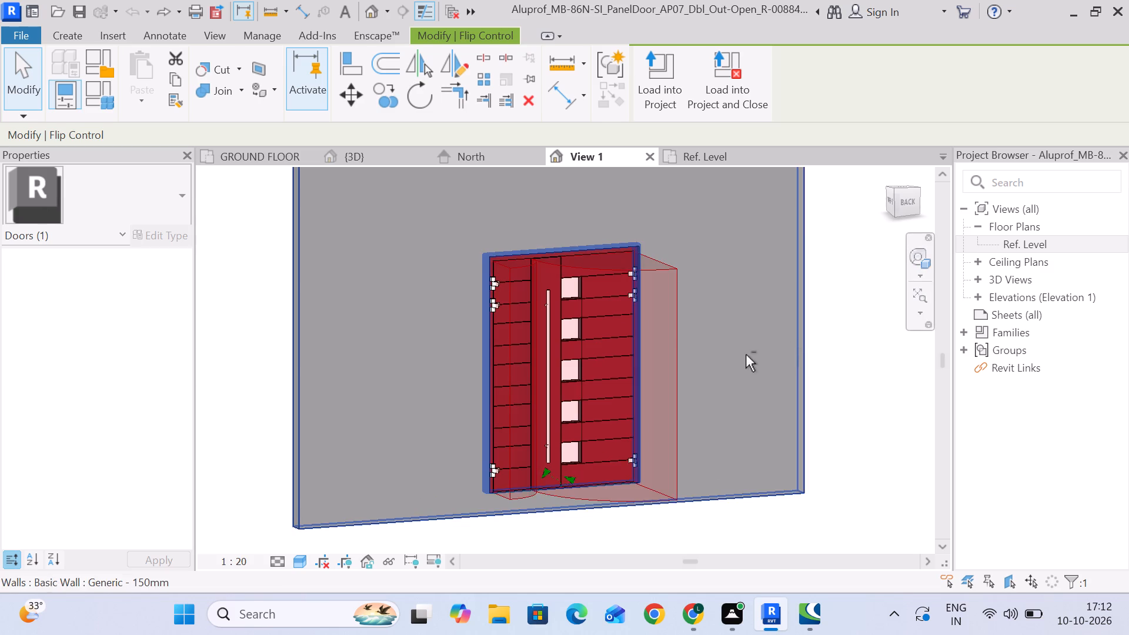
{"action": "middle_click_drag", "start_coordinate": [716, 361], "coordinate": [700, 364], "text": "shift"}
{"action": "middle_click_drag", "start_coordinate": [812, 367], "coordinate": [562, 439], "text": "shift"}
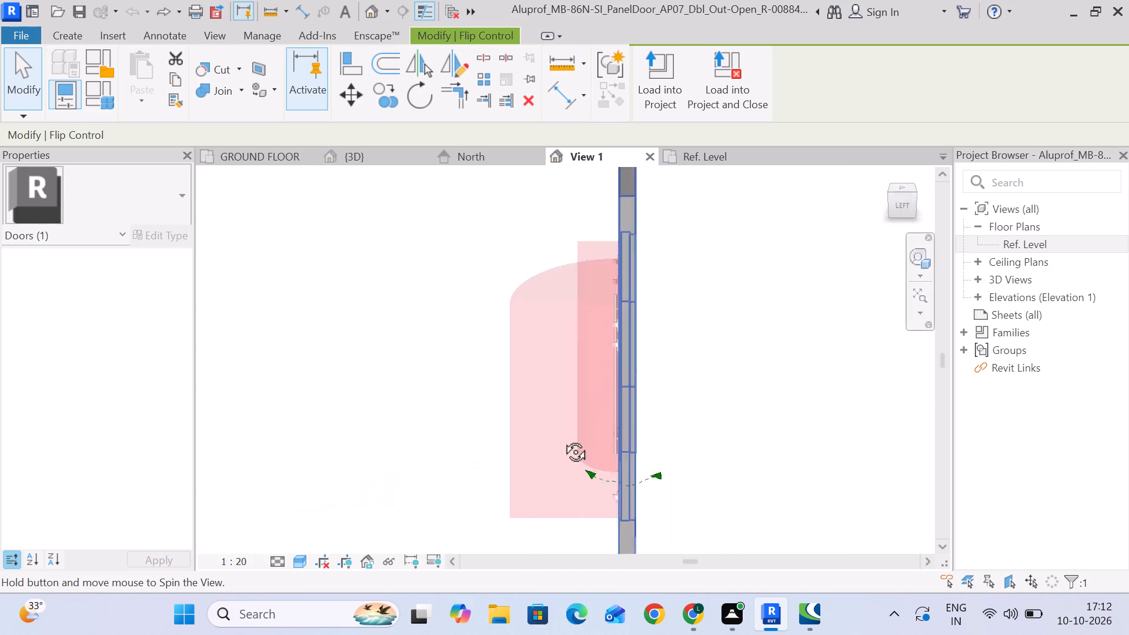
{"action": "middle_click_drag", "start_coordinate": [562, 439], "coordinate": [503, 473], "text": "shift"}
{"action": "middle_click", "coordinate": [503, 480], "text": "shift"}
{"action": "middle_click_drag", "start_coordinate": [705, 513], "coordinate": [757, 416]}
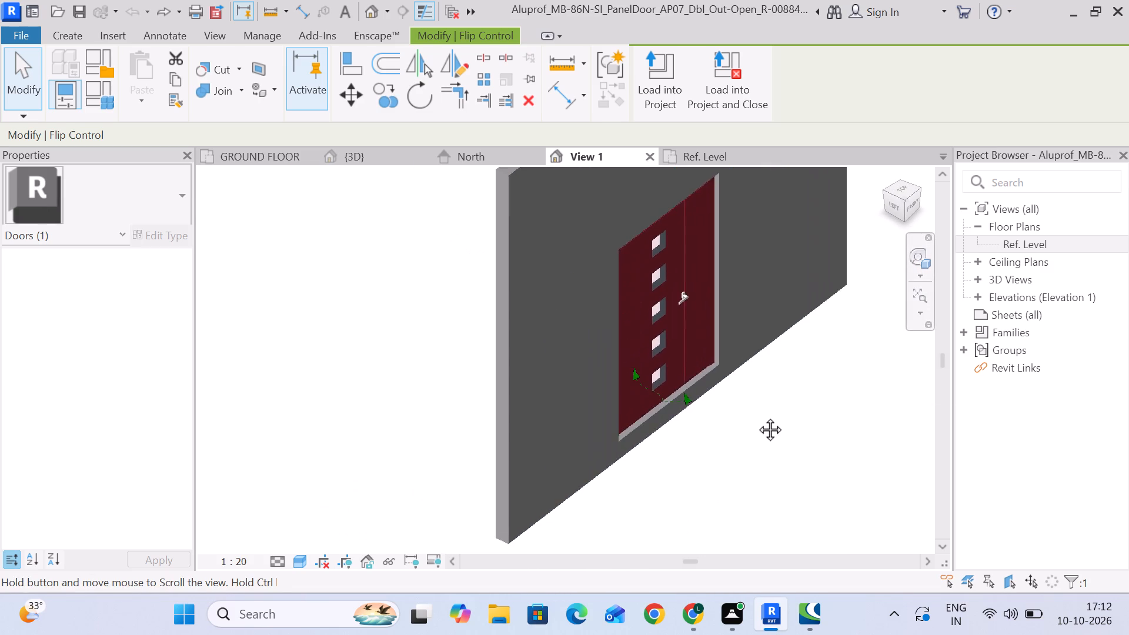
{"action": "middle_click_drag", "start_coordinate": [757, 416], "coordinate": [665, 400]}
{"action": "middle_click_drag", "start_coordinate": [604, 410], "coordinate": [749, 427]}
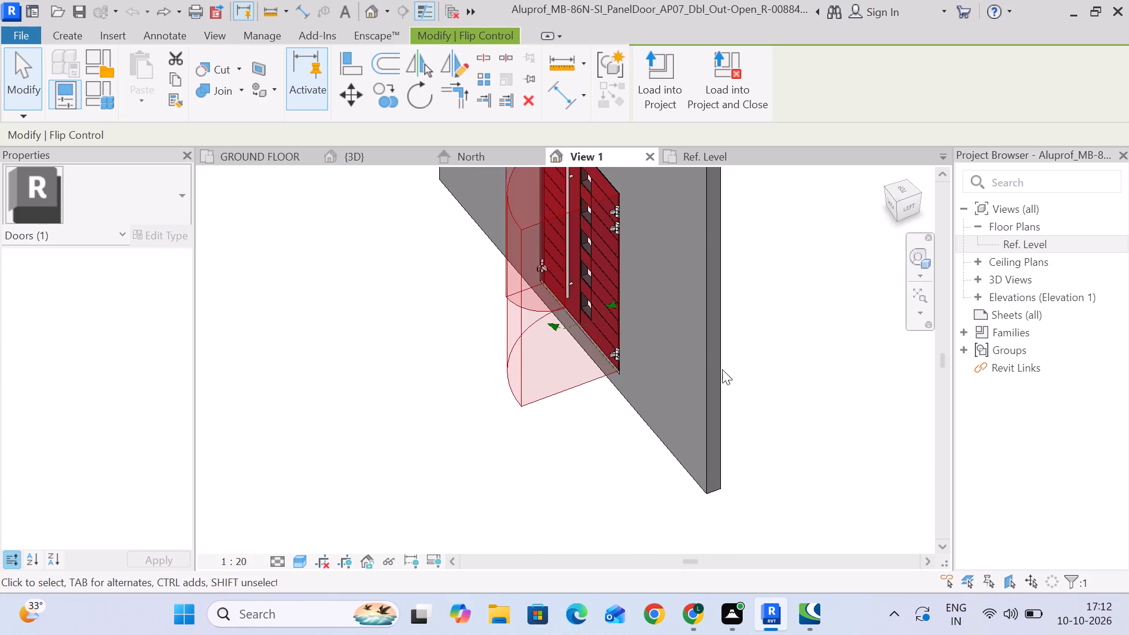
{"action": "scroll", "coordinate": [547, 306], "scroll_direction": "up", "scroll_amount": 7}
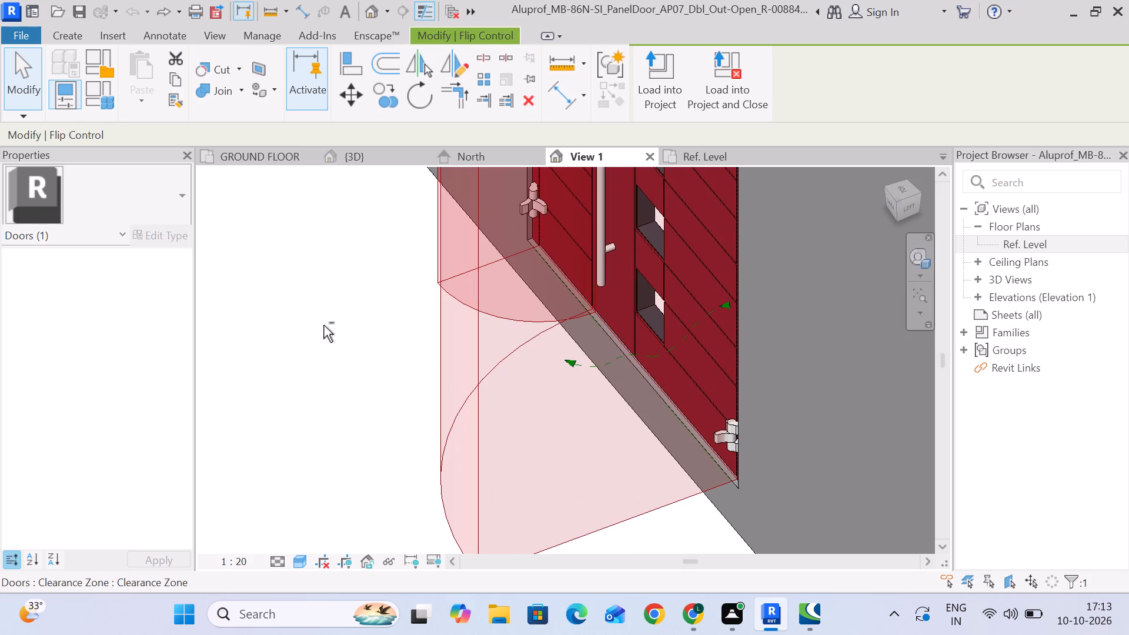
{"action": "middle_click_drag", "start_coordinate": [333, 335], "coordinate": [365, 330], "text": "shift"}
{"action": "middle_click_drag", "start_coordinate": [382, 270], "coordinate": [409, 205], "text": "shift"}
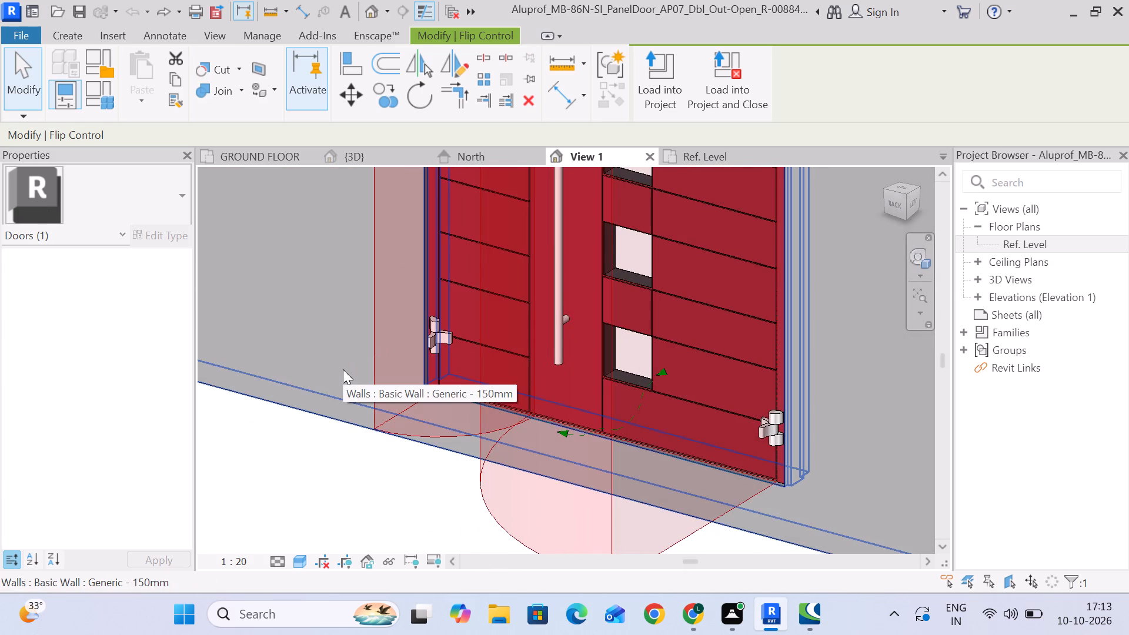
{"action": "scroll", "coordinate": [343, 369], "scroll_direction": "down", "scroll_amount": 3}
{"action": "middle_click_drag", "start_coordinate": [343, 427], "coordinate": [299, 407]}
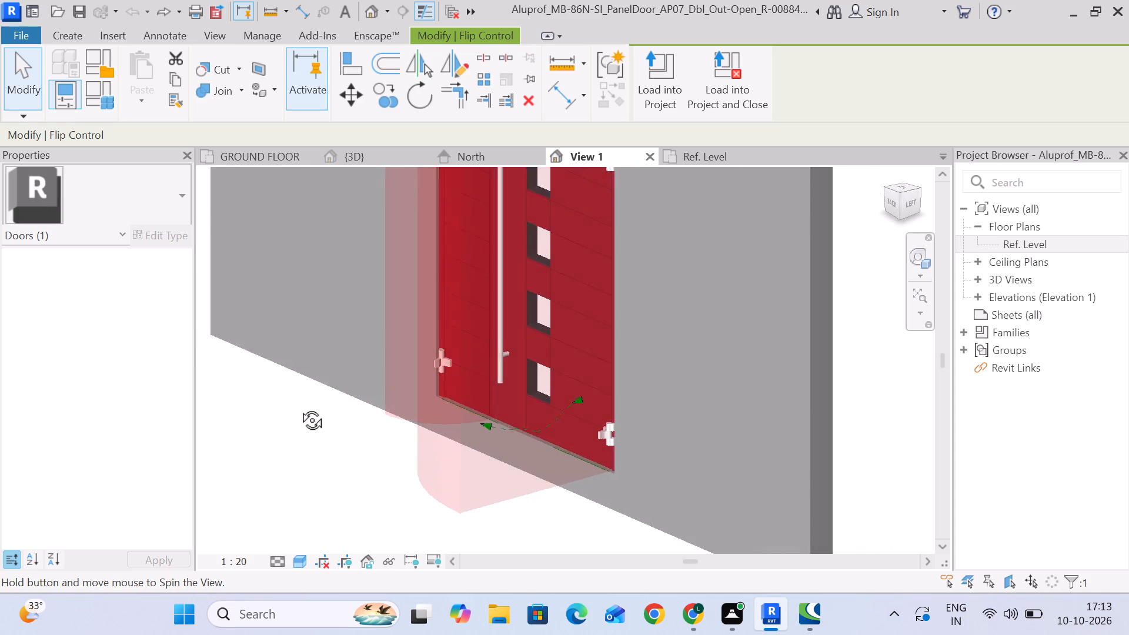
{"action": "middle_click_drag", "start_coordinate": [299, 407], "coordinate": [716, 399]}
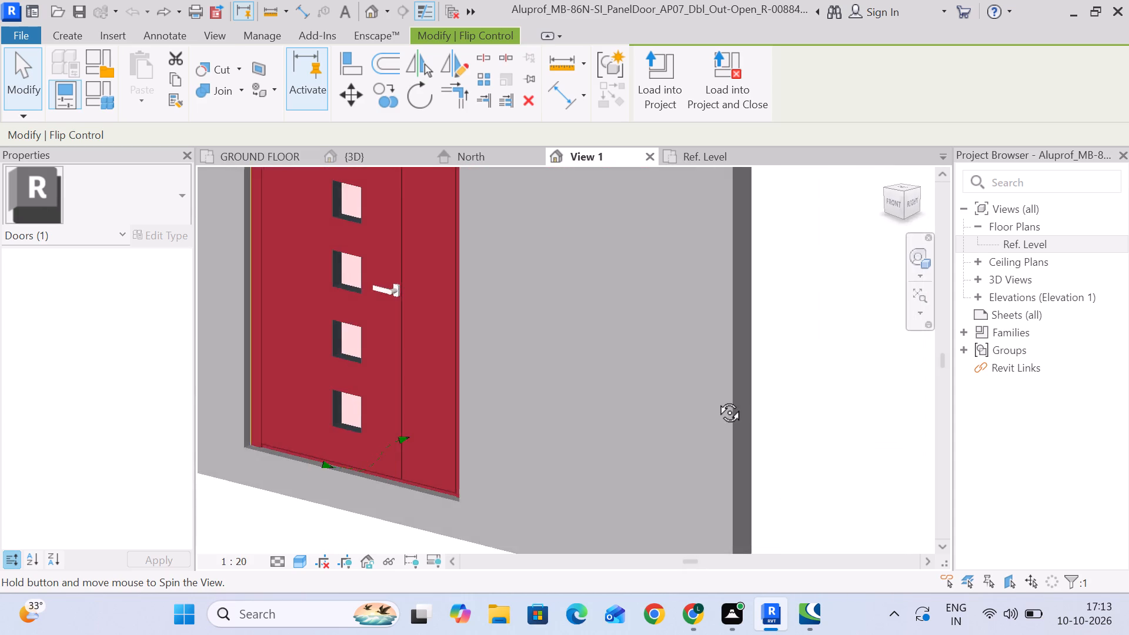
{"action": "middle_click_drag", "start_coordinate": [716, 399], "coordinate": [773, 395]}
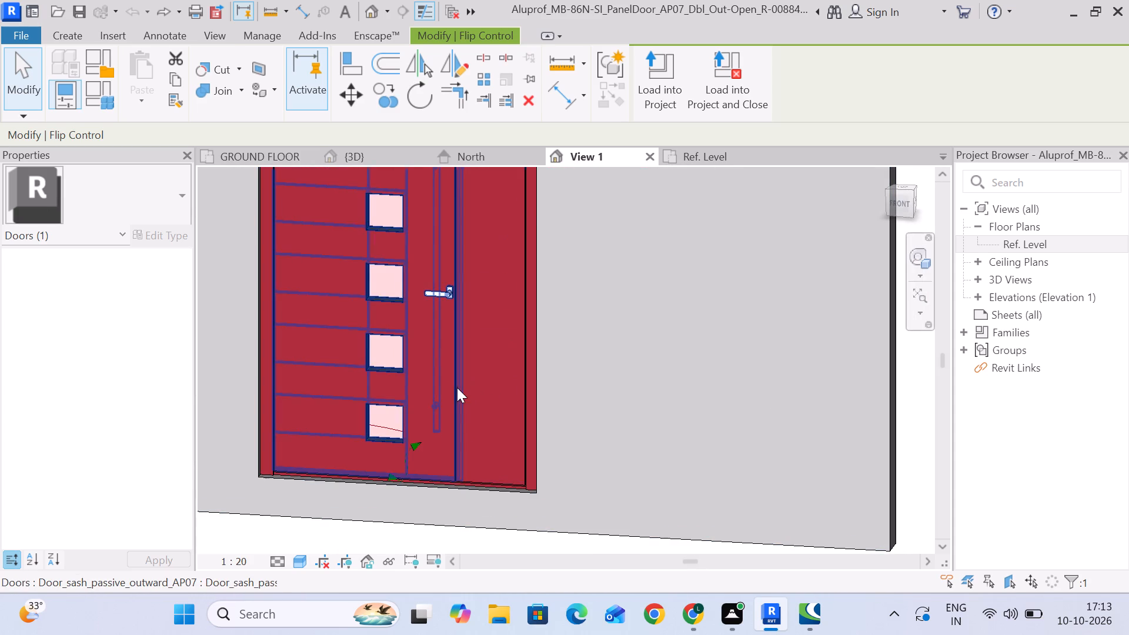
{"action": "scroll", "coordinate": [460, 386], "scroll_direction": "down", "scroll_amount": 3}
{"action": "middle_click_drag", "start_coordinate": [460, 386], "coordinate": [490, 327], "text": "shift"}
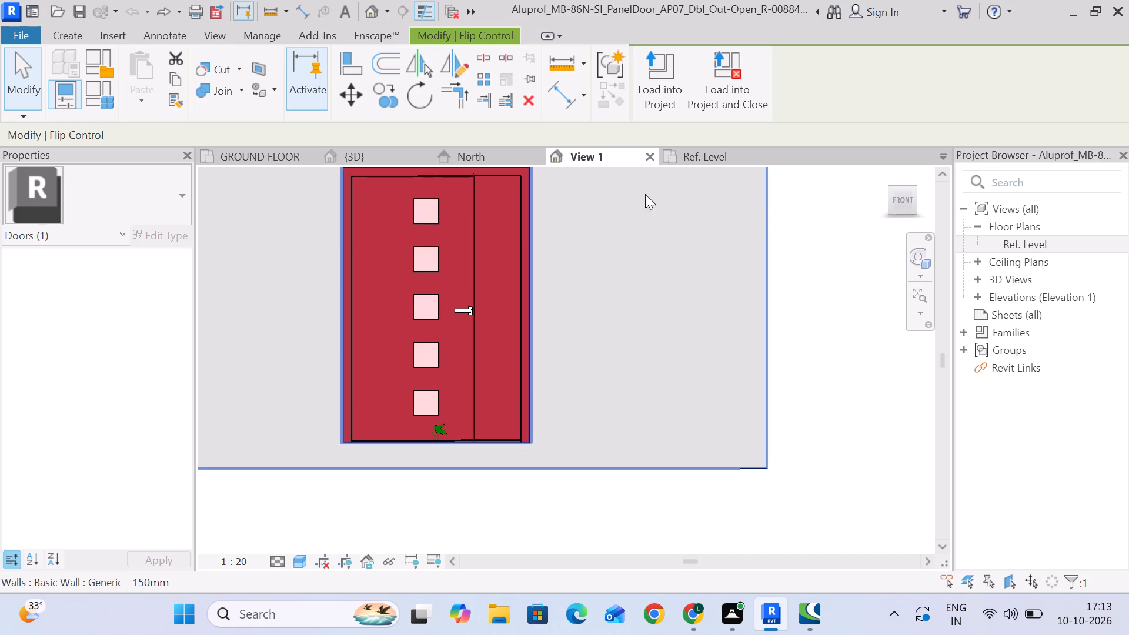
Close the door family's Ref. Level and 3D views and return to the entrance door in the project's ground floor plan.
{"action": "left_click", "coordinate": [756, 155]}
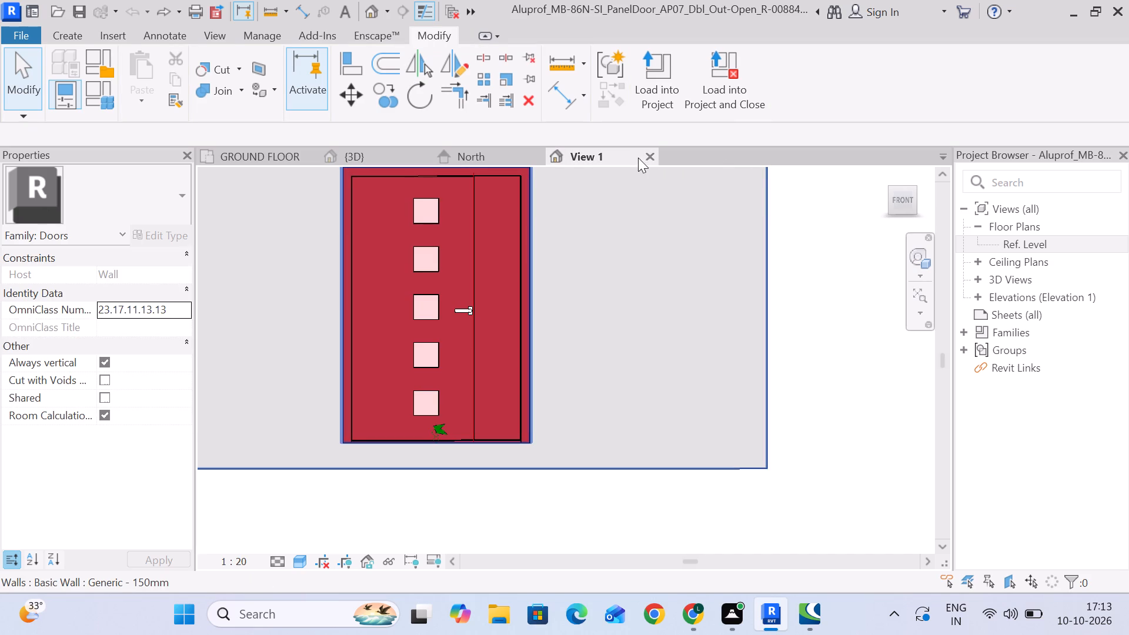
{"action": "left_click", "coordinate": [647, 156]}
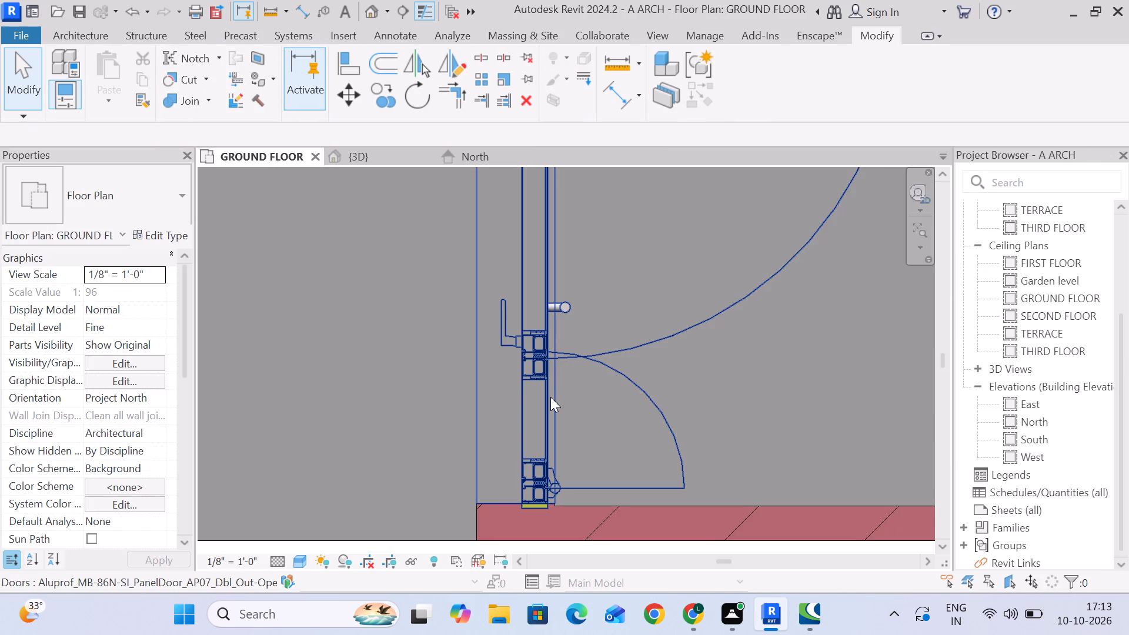
{"action": "scroll", "coordinate": [550, 397], "scroll_direction": "down", "scroll_amount": 8}
{"action": "left_click", "coordinate": [526, 452]}
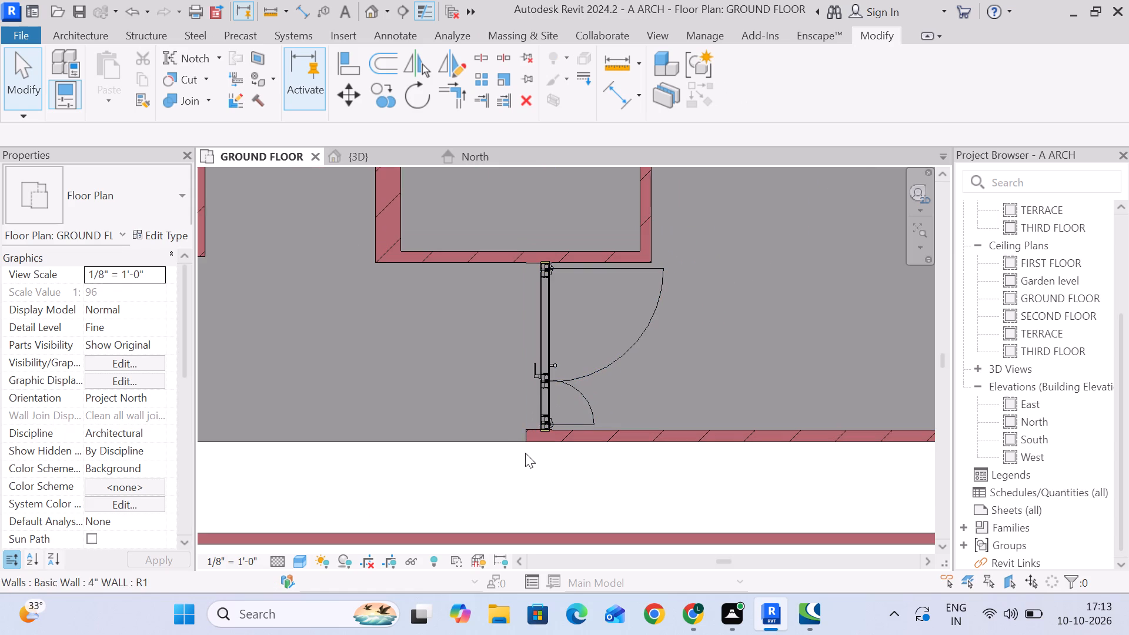
{"action": "scroll", "coordinate": [527, 476], "scroll_direction": "down", "scroll_amount": 3}
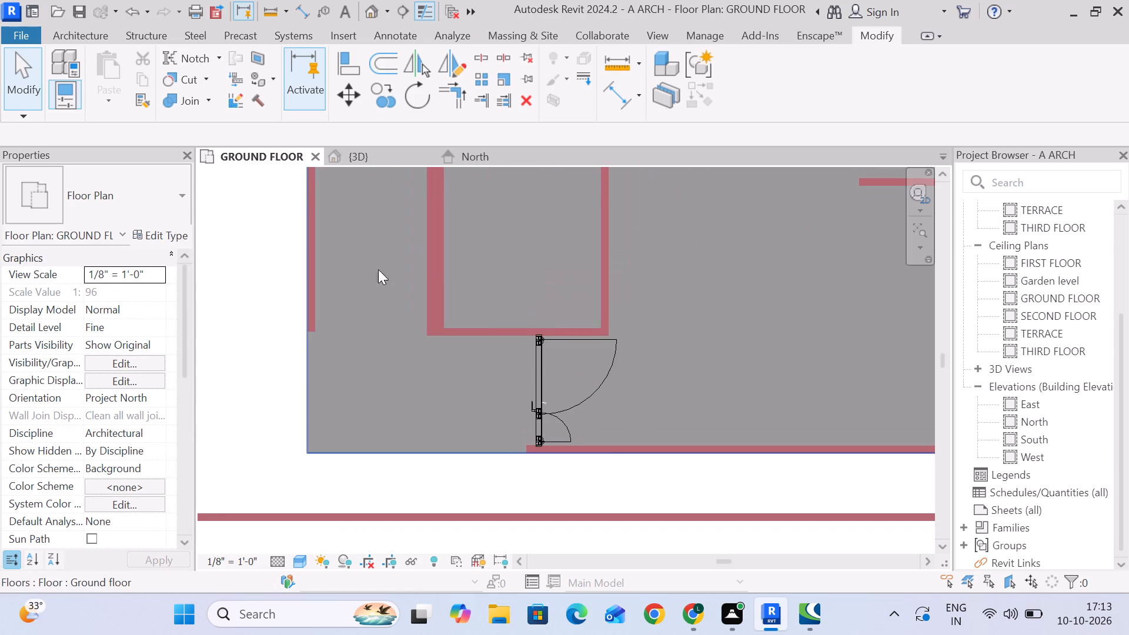
In the project's 3D view, flip the D1 E entrance door to open outward, pull handle outside and narrow leaf beside the inner room wall.
{"action": "left_click", "coordinate": [375, 158]}
{"action": "scroll", "coordinate": [415, 436], "scroll_direction": "down", "scroll_amount": 4}
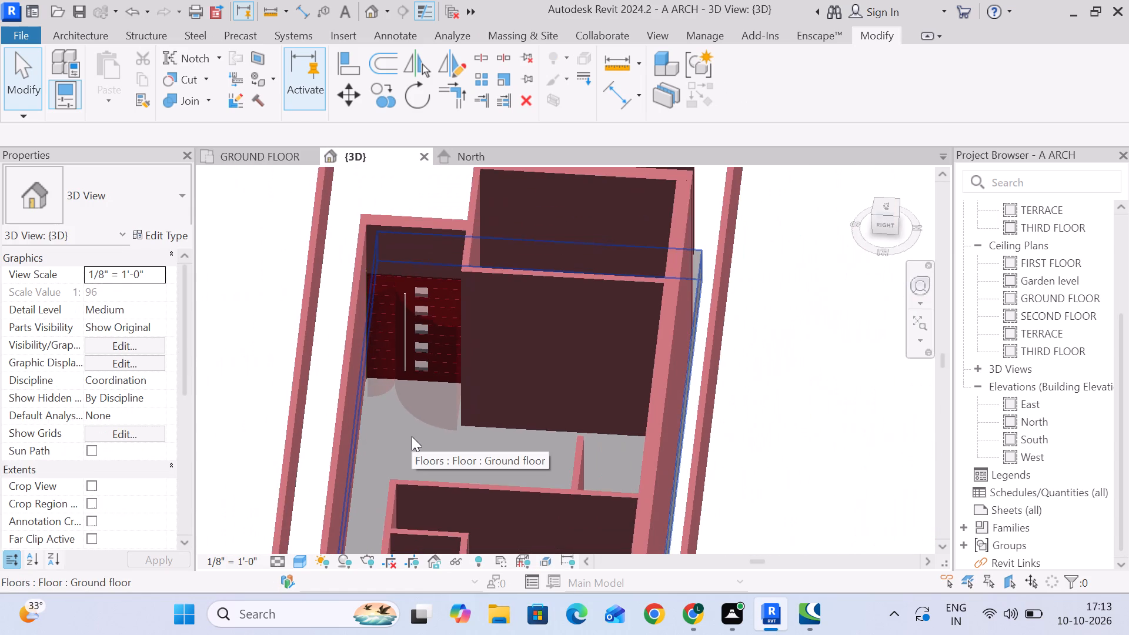
{"action": "middle_click_drag", "start_coordinate": [422, 428], "coordinate": [635, 387], "text": "shift"}
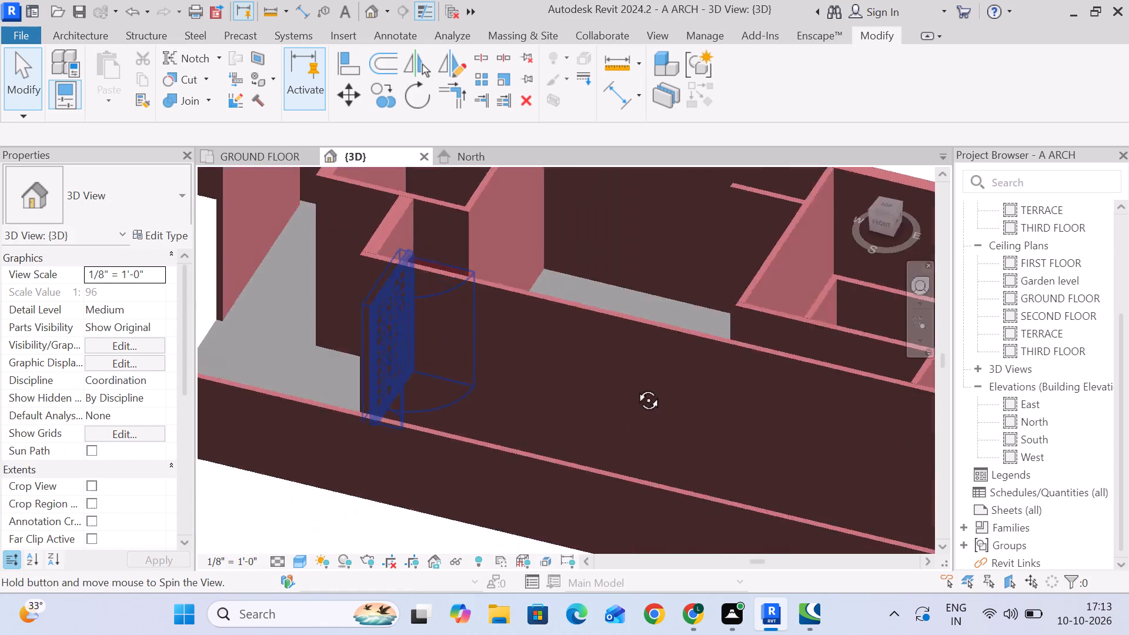
{"action": "middle_click_drag", "start_coordinate": [635, 387], "coordinate": [774, 352], "text": "shift"}
{"action": "left_click", "coordinate": [421, 360]}
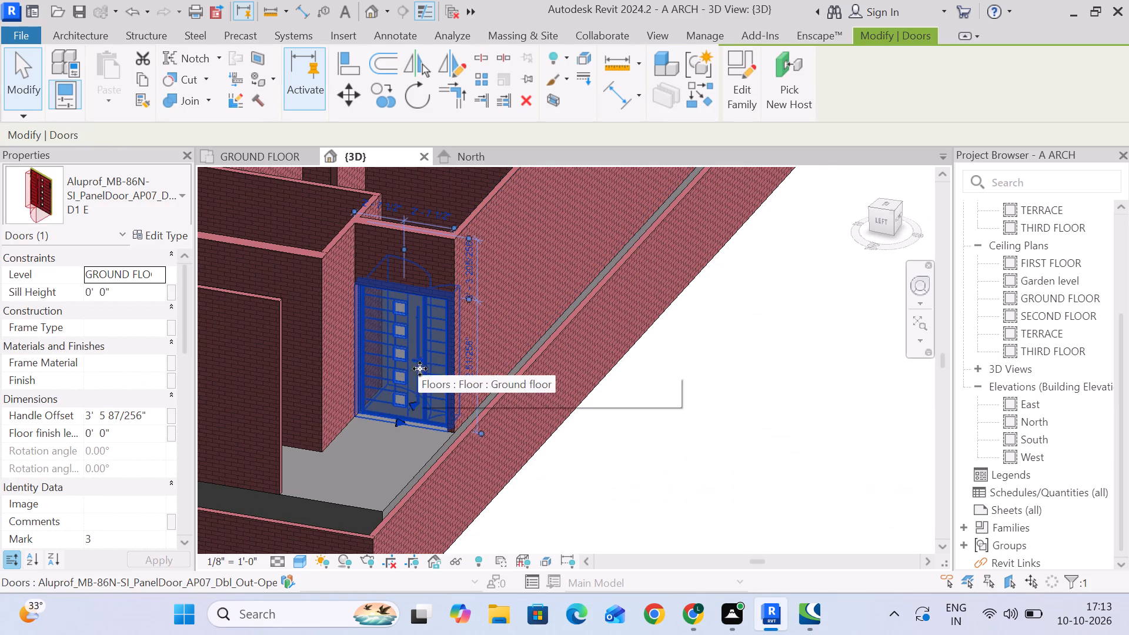
{"action": "key", "text": "space"}
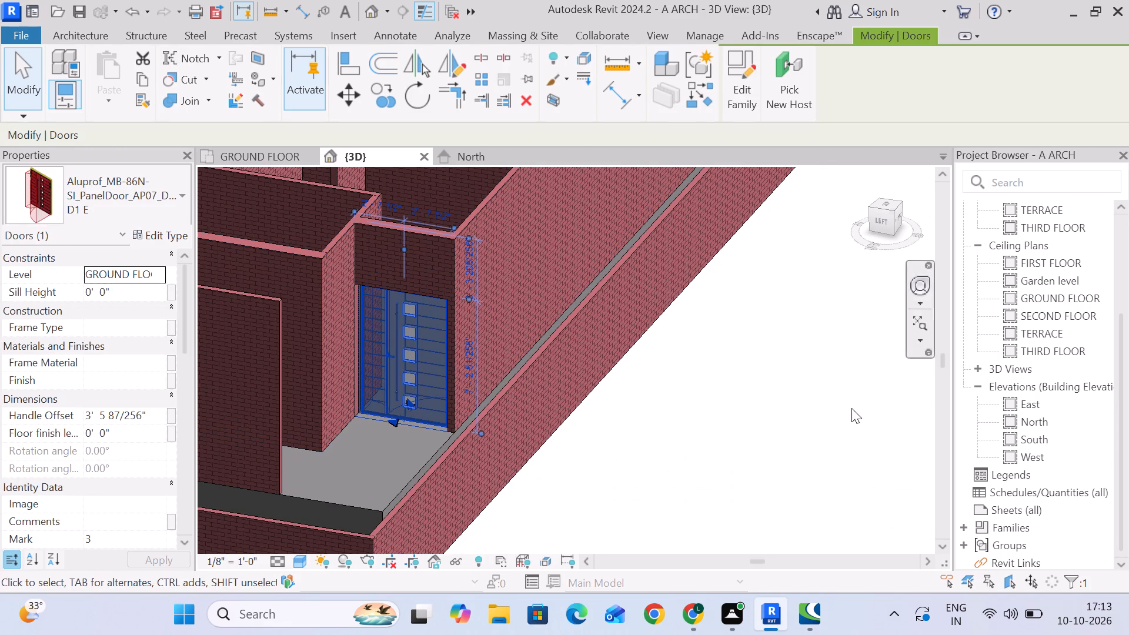
{"action": "left_click", "coordinate": [753, 372]}
{"action": "left_click", "coordinate": [407, 369]}
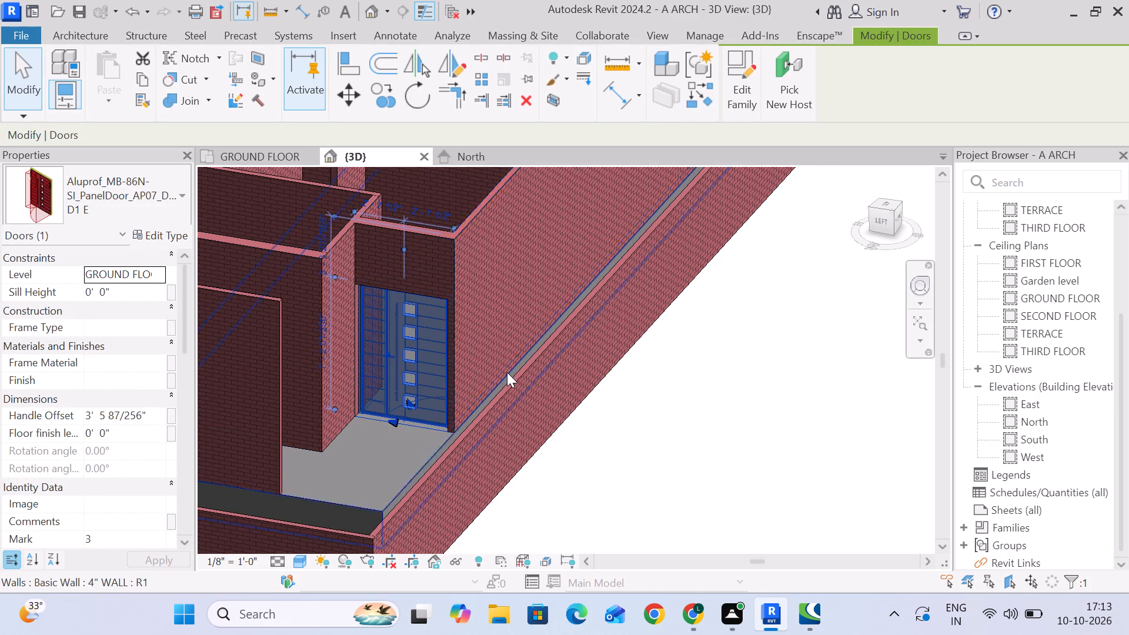
{"action": "key", "text": "space"}
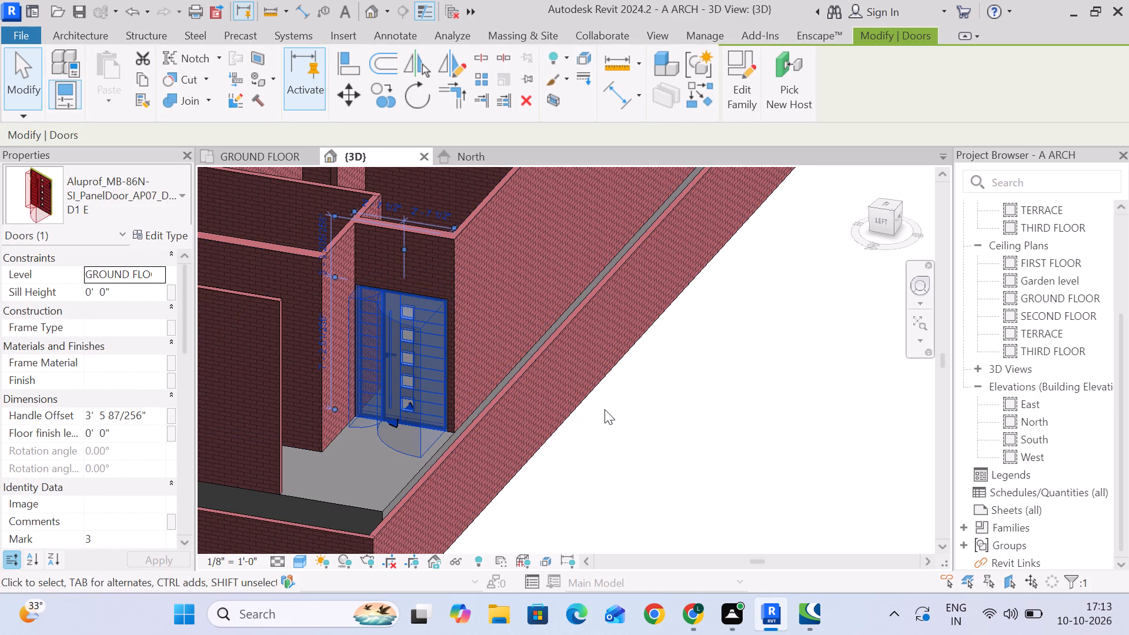
{"action": "key", "text": "space"}
{"action": "key", "text": "space"}
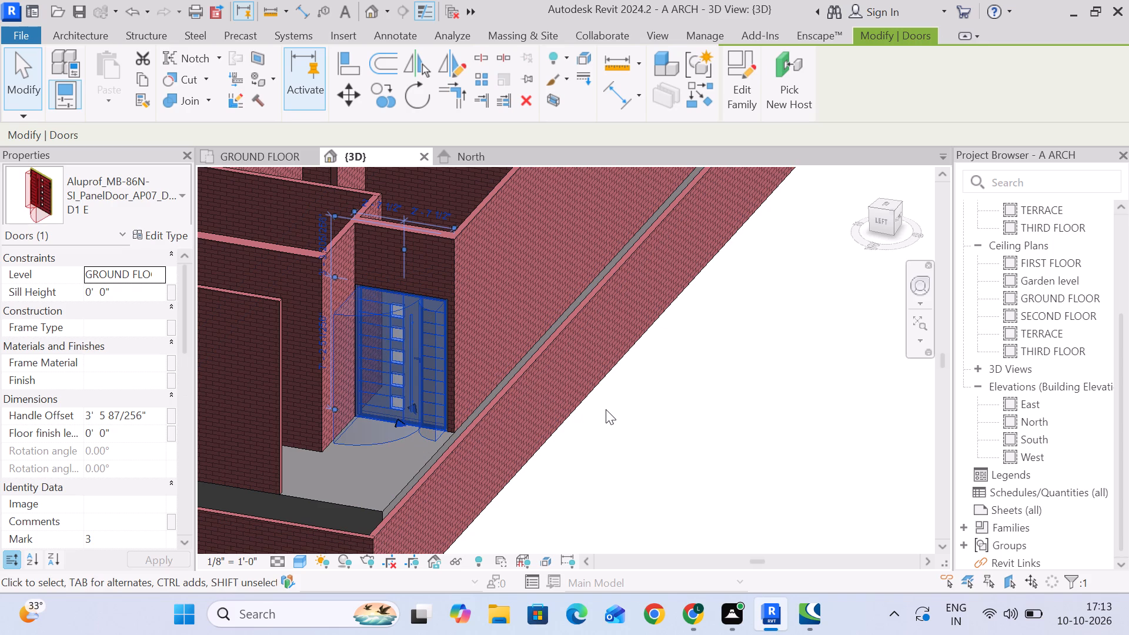
{"action": "key", "text": "space"}
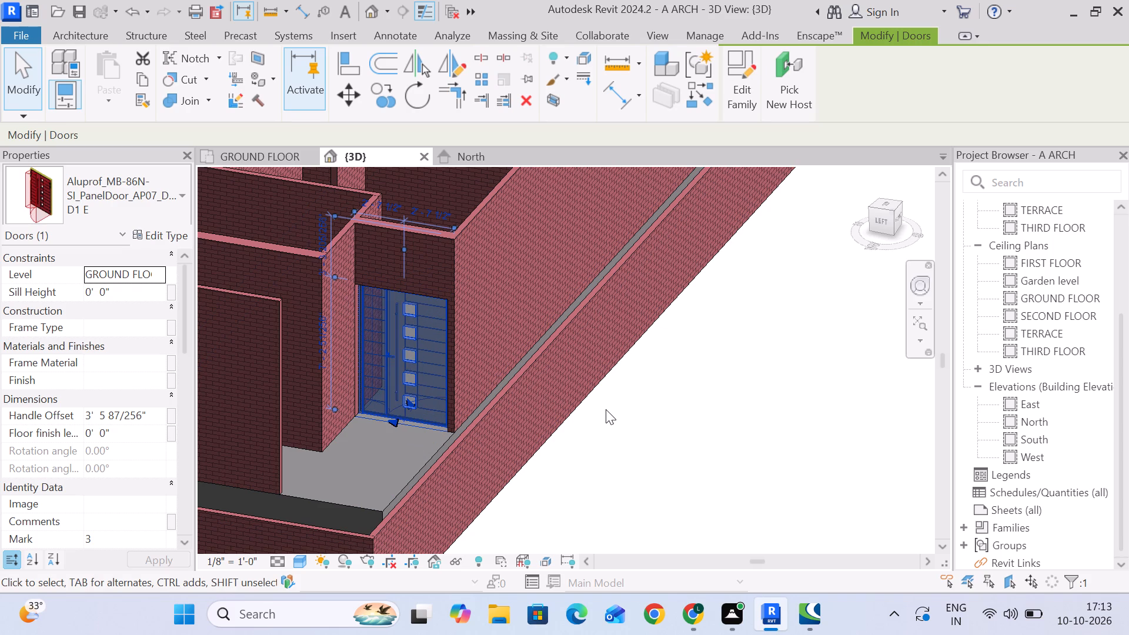
{"action": "left_click", "coordinate": [643, 407]}
{"action": "left_click", "coordinate": [410, 355]}
{"action": "key", "text": "space"}
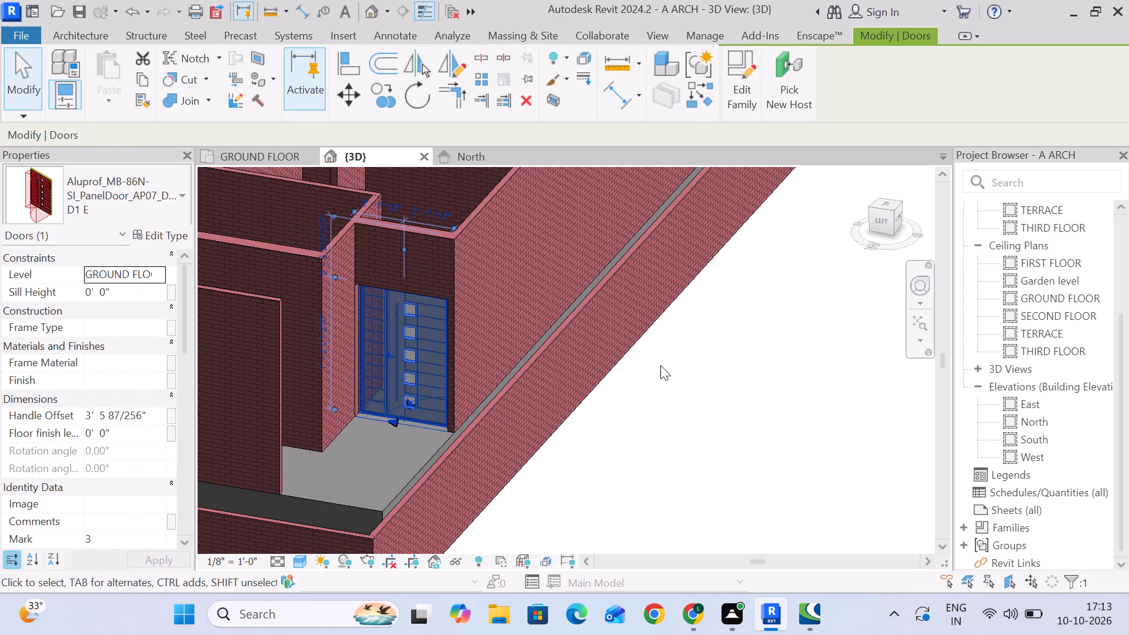
{"action": "left_click", "coordinate": [674, 369]}
{"action": "scroll", "coordinate": [406, 346], "scroll_direction": "up", "scroll_amount": 5}
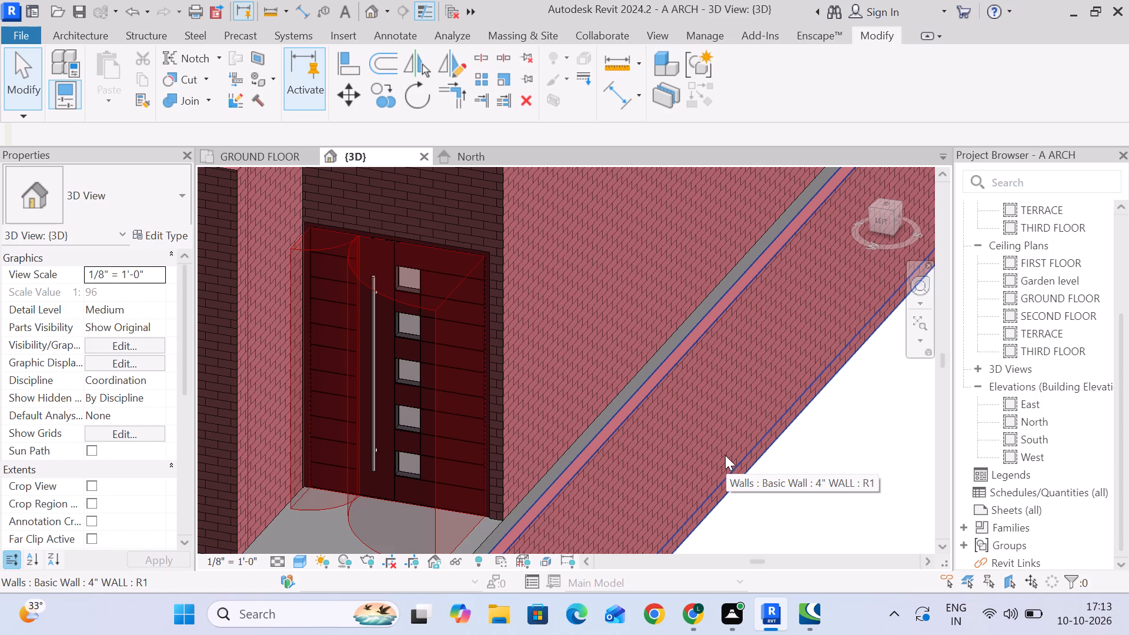
{"action": "scroll", "coordinate": [725, 455], "scroll_direction": "down", "scroll_amount": 1}
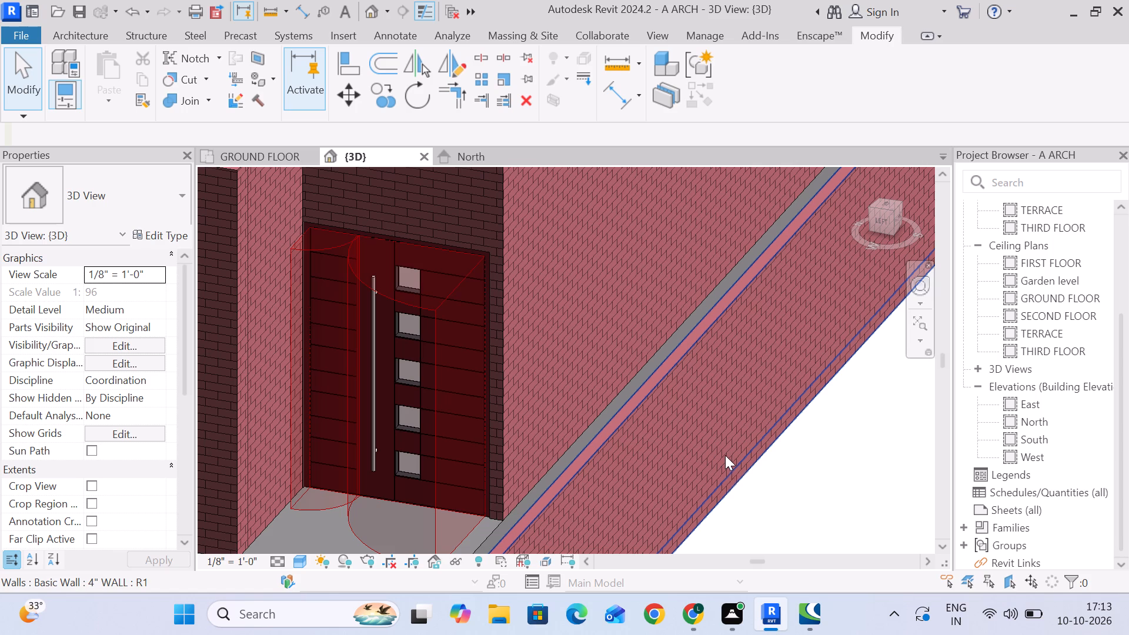
Examine the entrance door and its surrounding walls from several angles in the 3D view.
{"action": "scroll", "coordinate": [725, 455], "scroll_direction": "down", "scroll_amount": 1}
{"action": "middle_click_drag", "start_coordinate": [786, 489], "coordinate": [675, 413]}
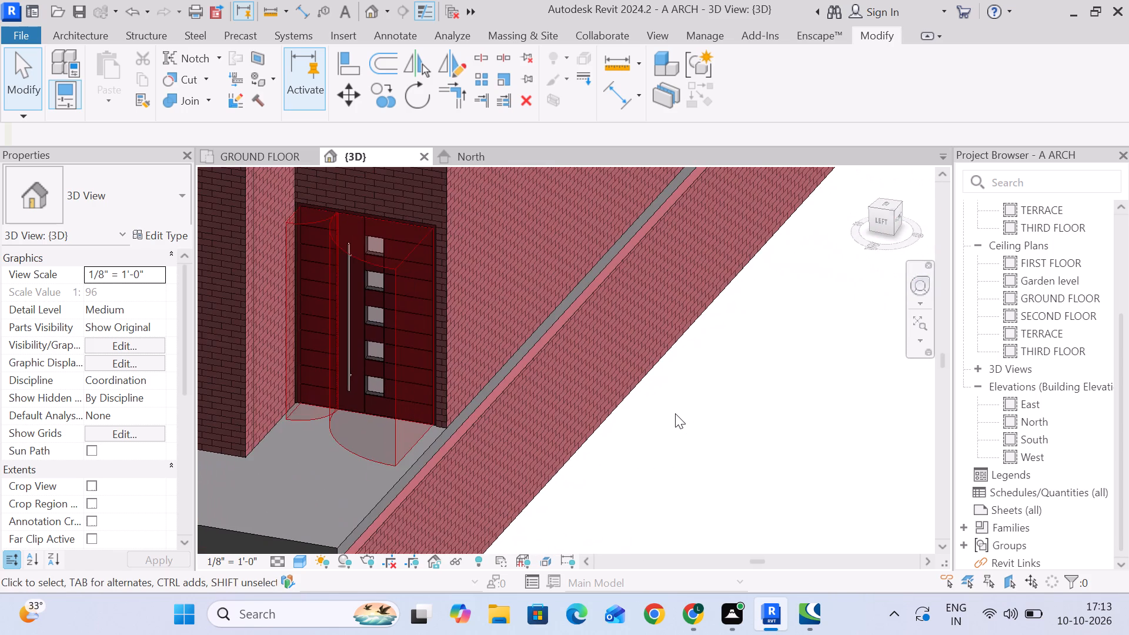
{"action": "scroll", "coordinate": [683, 417], "scroll_direction": "down", "scroll_amount": 2}
{"action": "middle_click_drag", "start_coordinate": [751, 425], "coordinate": [657, 447], "text": "shift"}
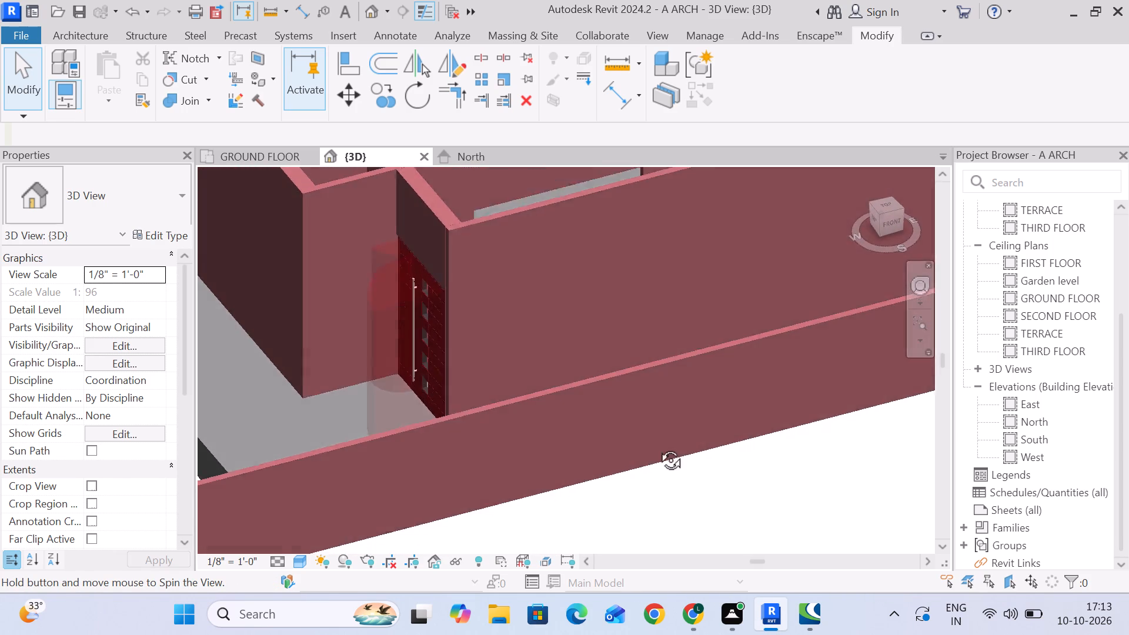
{"action": "middle_click_drag", "start_coordinate": [657, 447], "coordinate": [746, 493], "text": "shift"}
{"action": "left_click", "coordinate": [738, 419]}
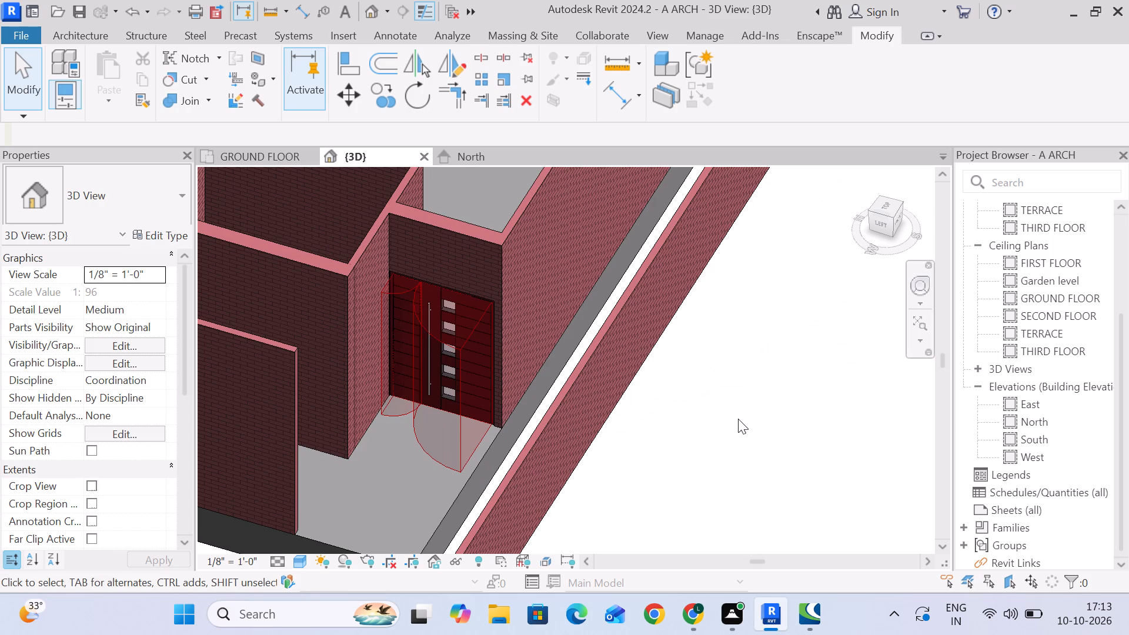
{"action": "scroll", "coordinate": [740, 419], "scroll_direction": "down", "scroll_amount": 3}
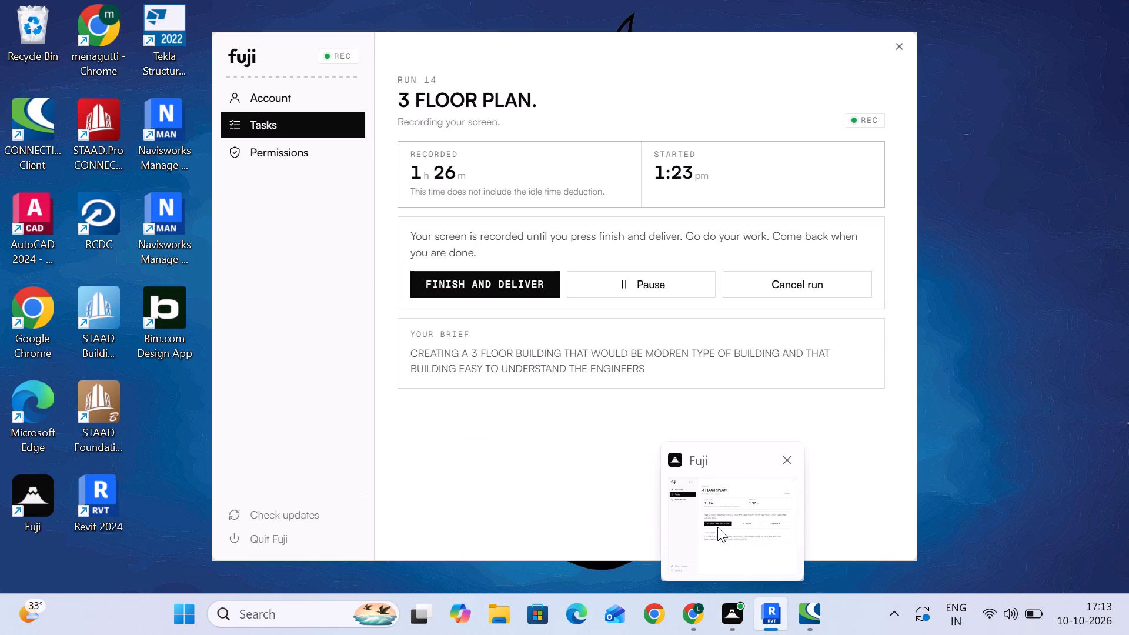
{"action": "middle_click_drag", "start_coordinate": [835, 405], "coordinate": [803, 403]}
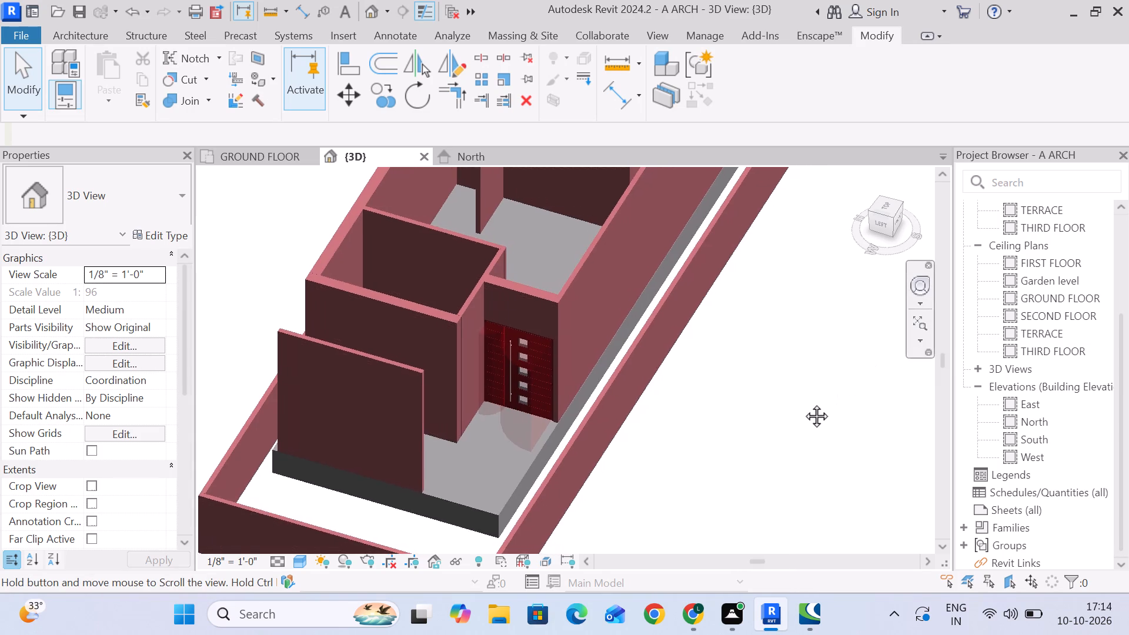
{"action": "middle_click_drag", "start_coordinate": [803, 403], "coordinate": [737, 428]}
Set the height of the D1 E entrance door type to 7' 0" and apply it.
{"action": "scroll", "coordinate": [463, 399], "scroll_direction": "up", "scroll_amount": 3}
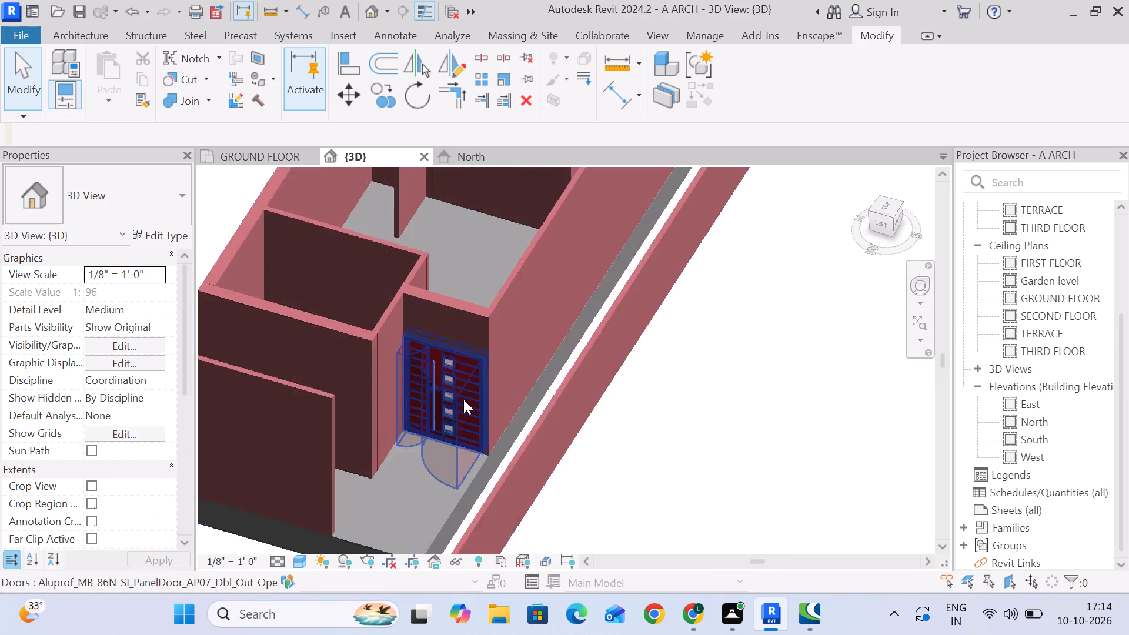
{"action": "scroll", "coordinate": [463, 399], "scroll_direction": "up", "scroll_amount": 3}
{"action": "left_click", "coordinate": [463, 399]}
{"action": "left_click", "coordinate": [148, 240]}
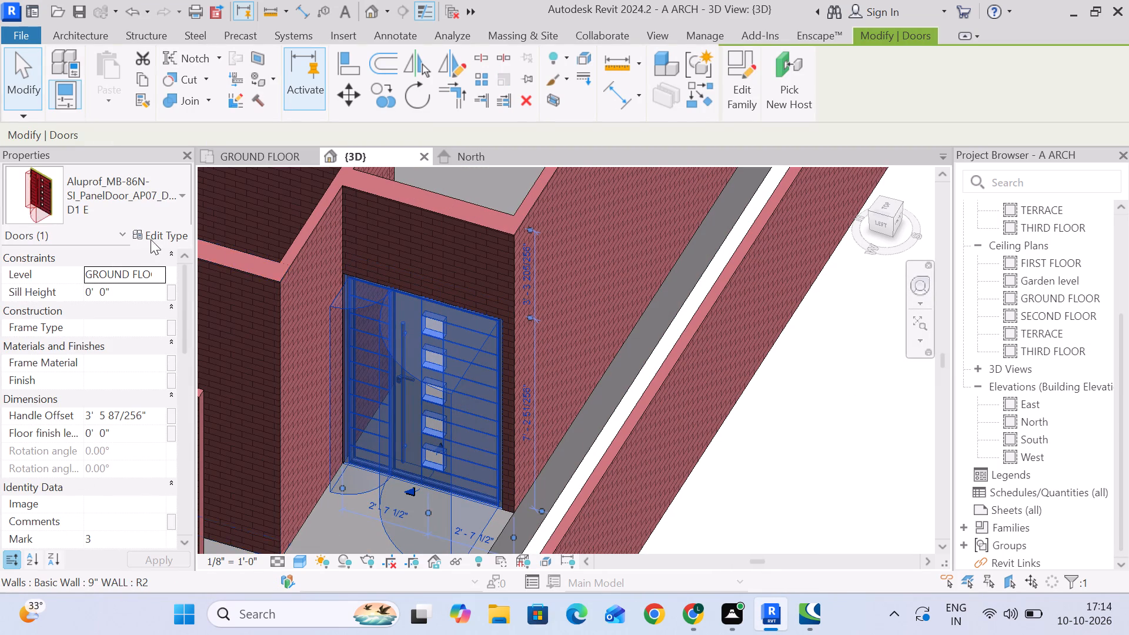
{"action": "scroll", "coordinate": [261, 329], "scroll_direction": "down", "scroll_amount": 4}
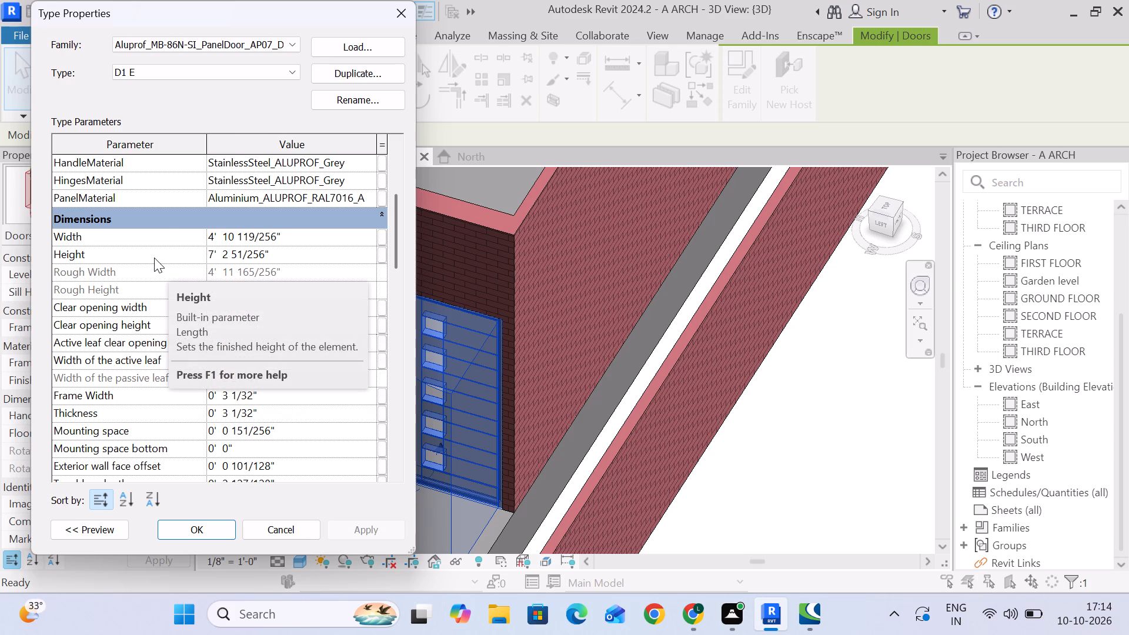
{"action": "left_click", "coordinate": [289, 252]}
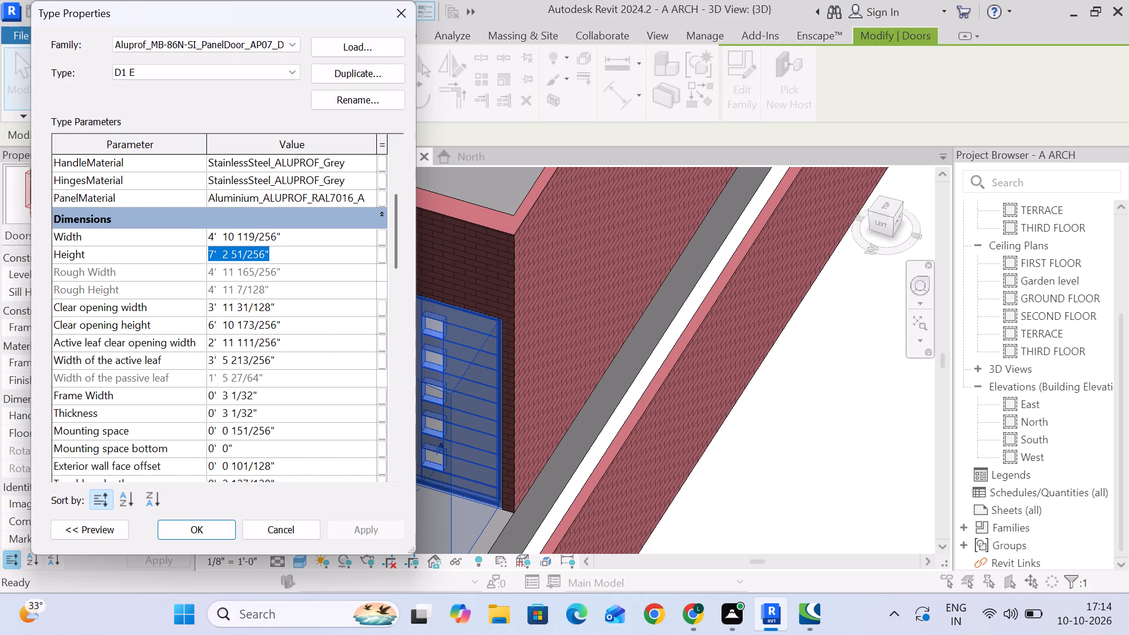
{"action": "key", "text": "7"}
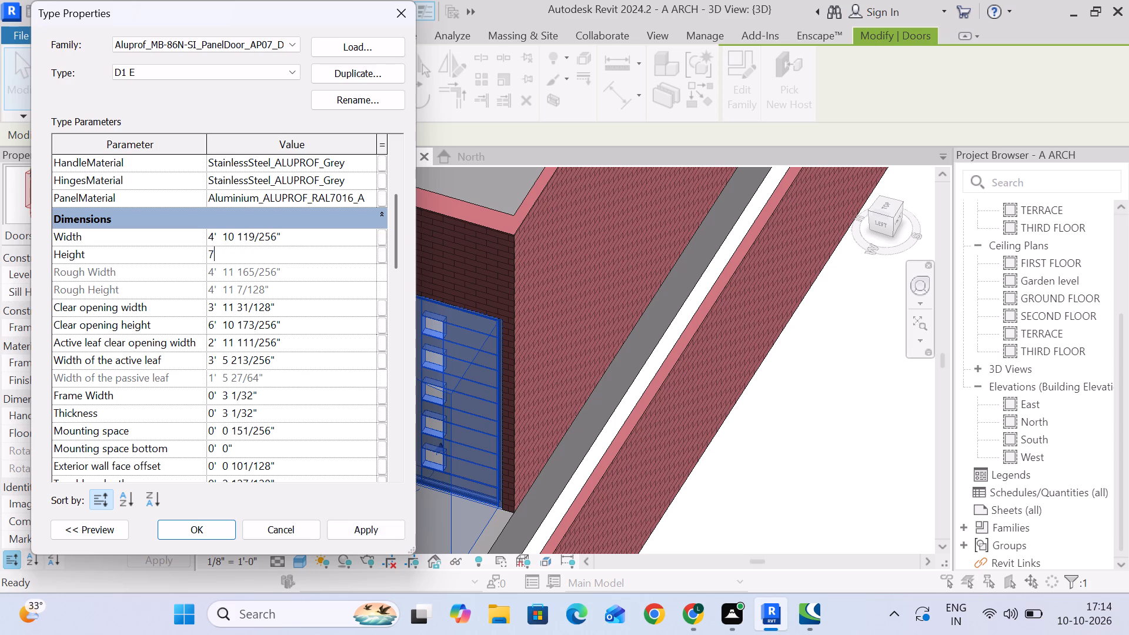
{"action": "key", "text": "Return"}
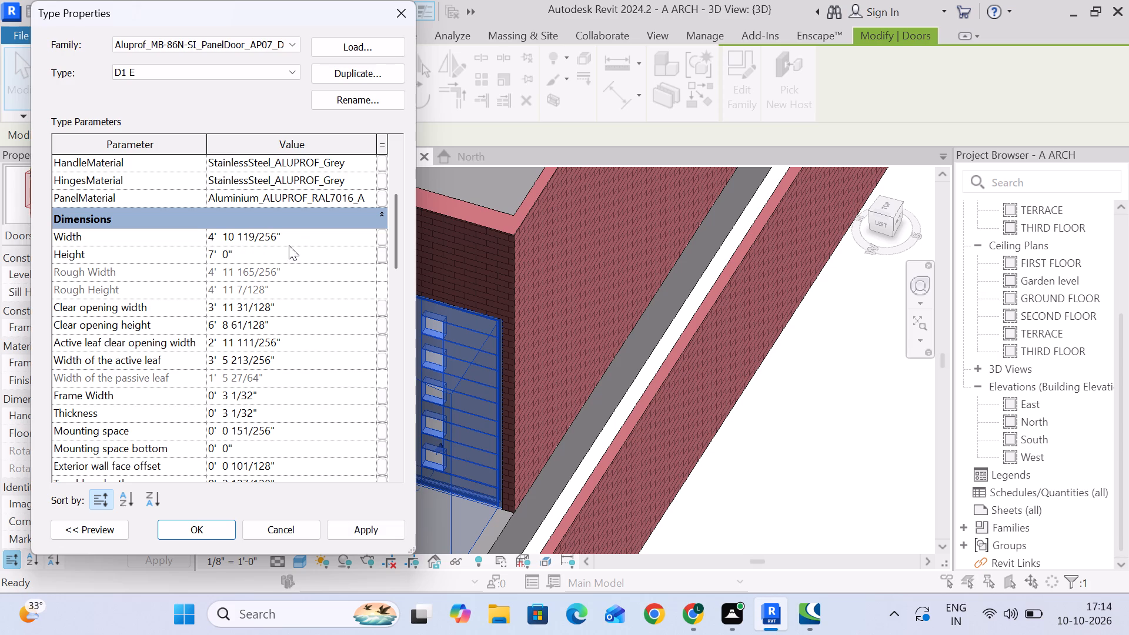
{"action": "left_click", "coordinate": [312, 240]}
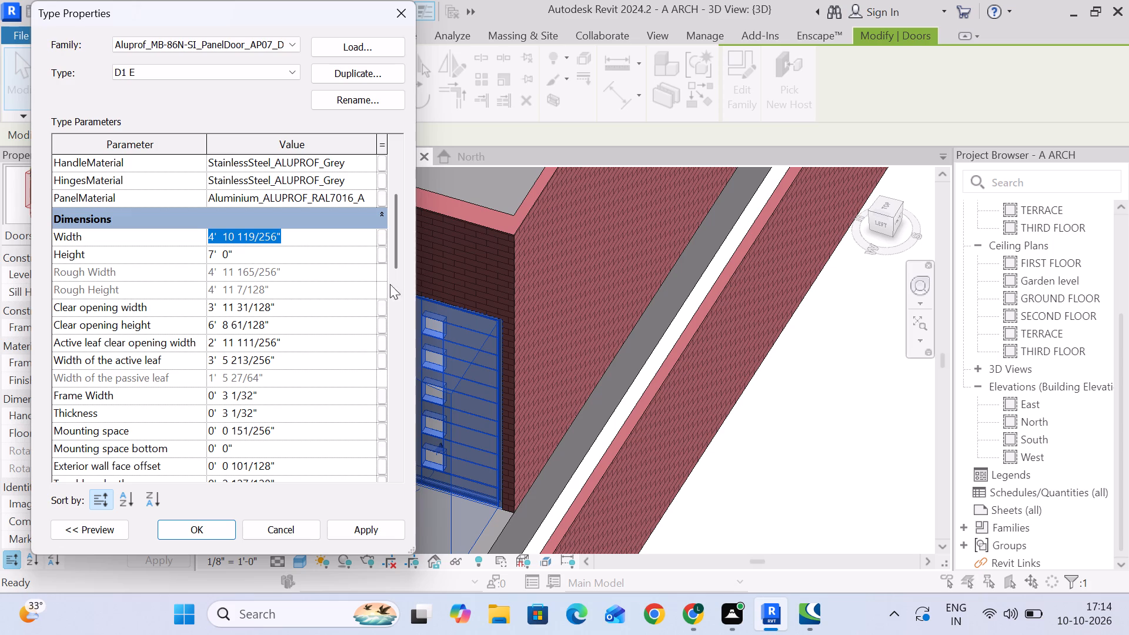
{"action": "left_click", "coordinate": [817, 442]}
{"action": "scroll", "coordinate": [252, 353], "scroll_direction": "down", "scroll_amount": 4}
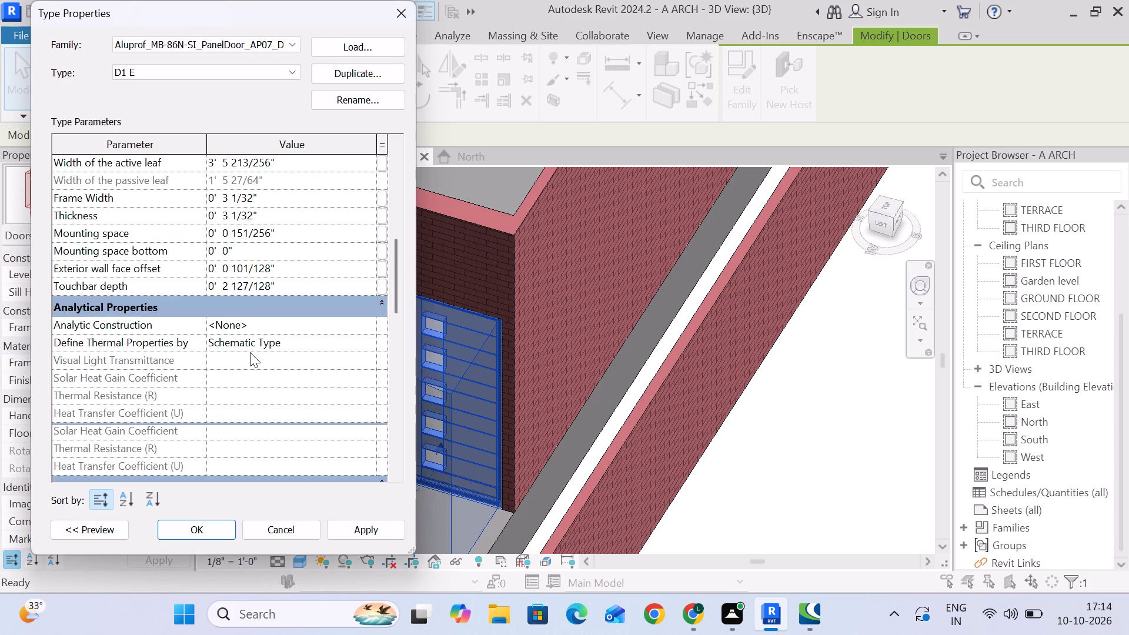
{"action": "scroll", "coordinate": [249, 352], "scroll_direction": "down", "scroll_amount": 3}
{"action": "left_click", "coordinate": [369, 526]}
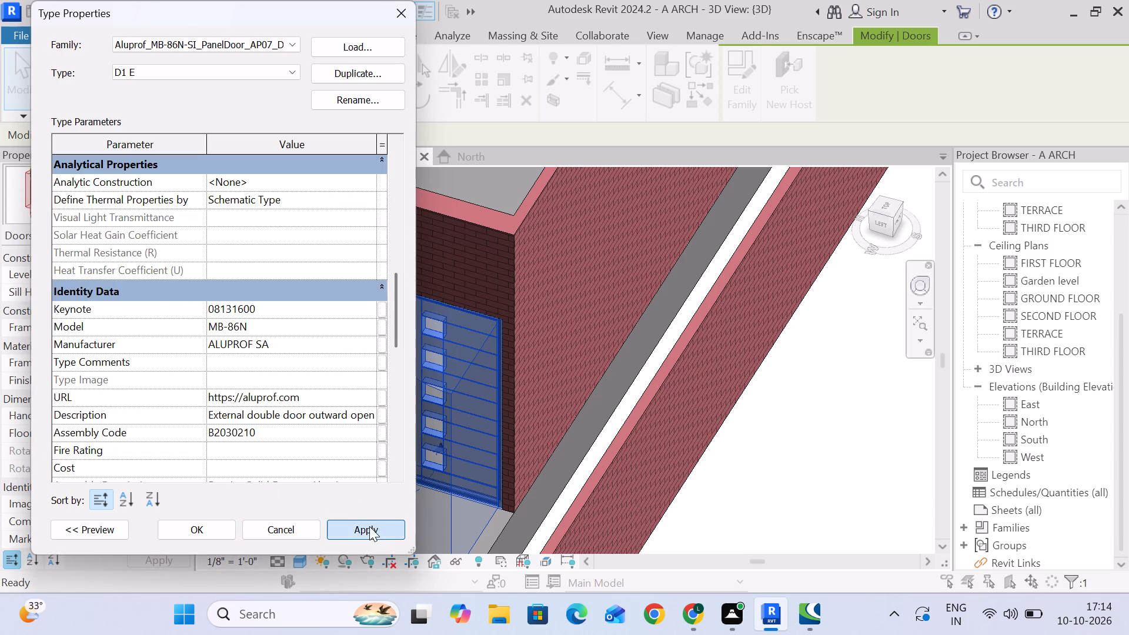
{"action": "left_click", "coordinate": [208, 527]}
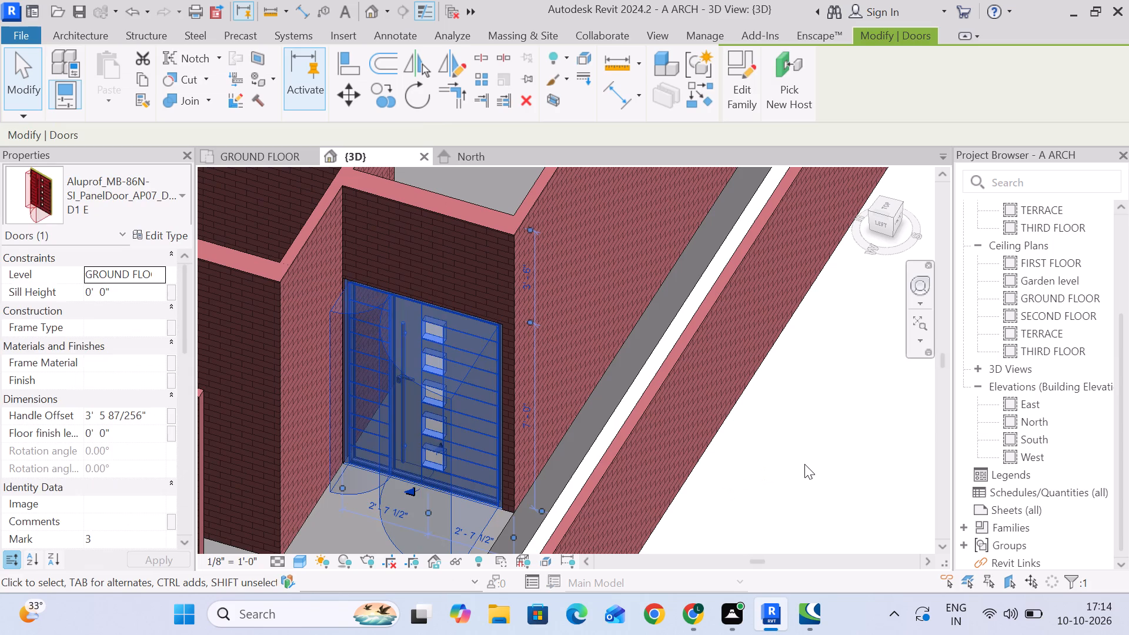
In the ground floor plan, align the entrance door's opening edge with the adjacent 4" room wall's face.
{"action": "left_click", "coordinate": [804, 464]}
{"action": "scroll", "coordinate": [445, 372], "scroll_direction": "up", "scroll_amount": 5}
{"action": "left_click", "coordinate": [430, 376]}
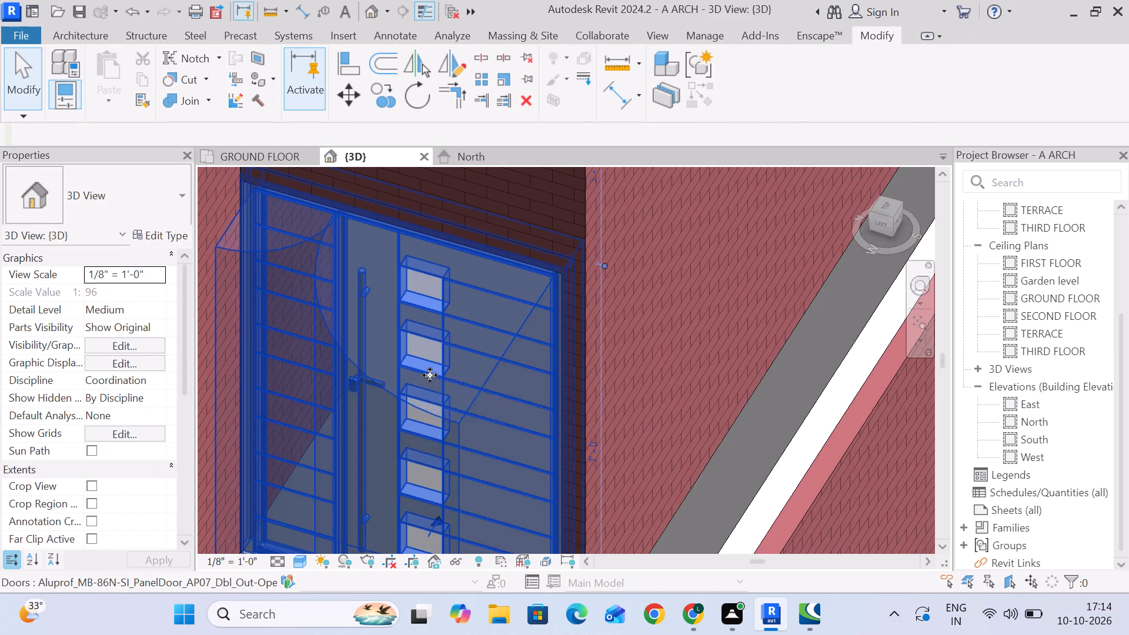
{"action": "left_click", "coordinate": [257, 159]}
{"action": "scroll", "coordinate": [594, 399], "scroll_direction": "up", "scroll_amount": 4}
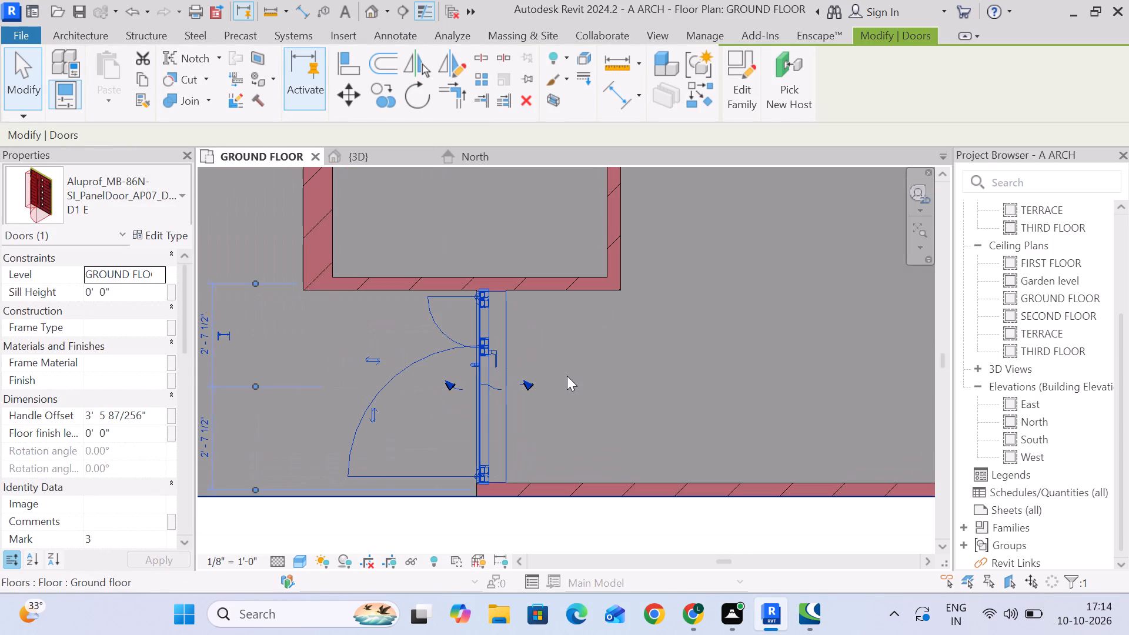
{"action": "key", "text": "Down"}
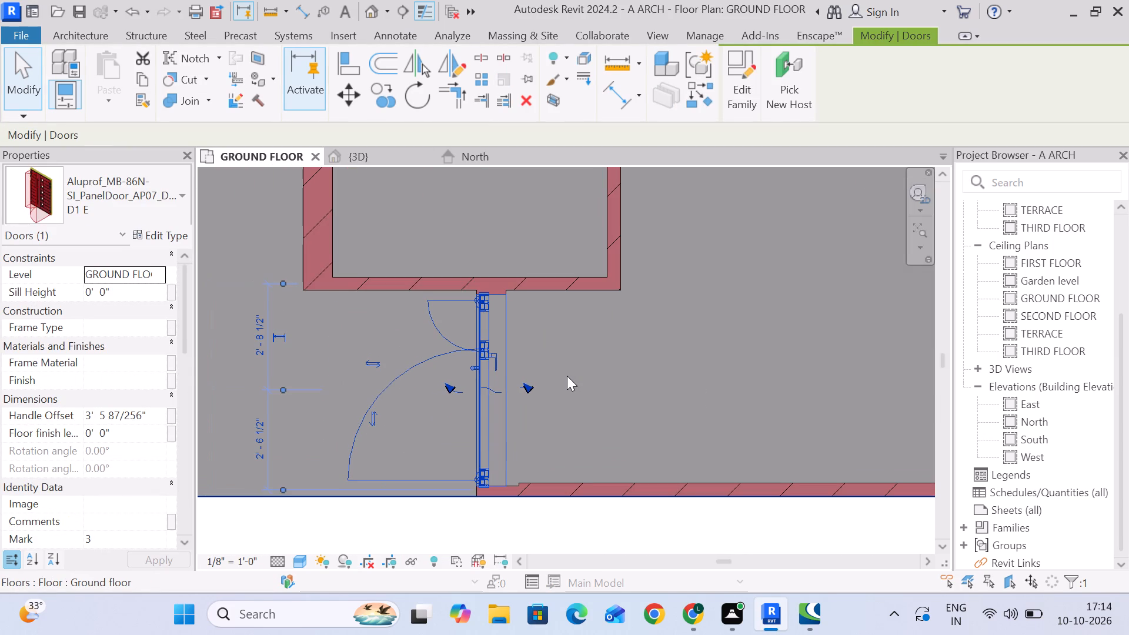
{"action": "key", "text": "Up"}
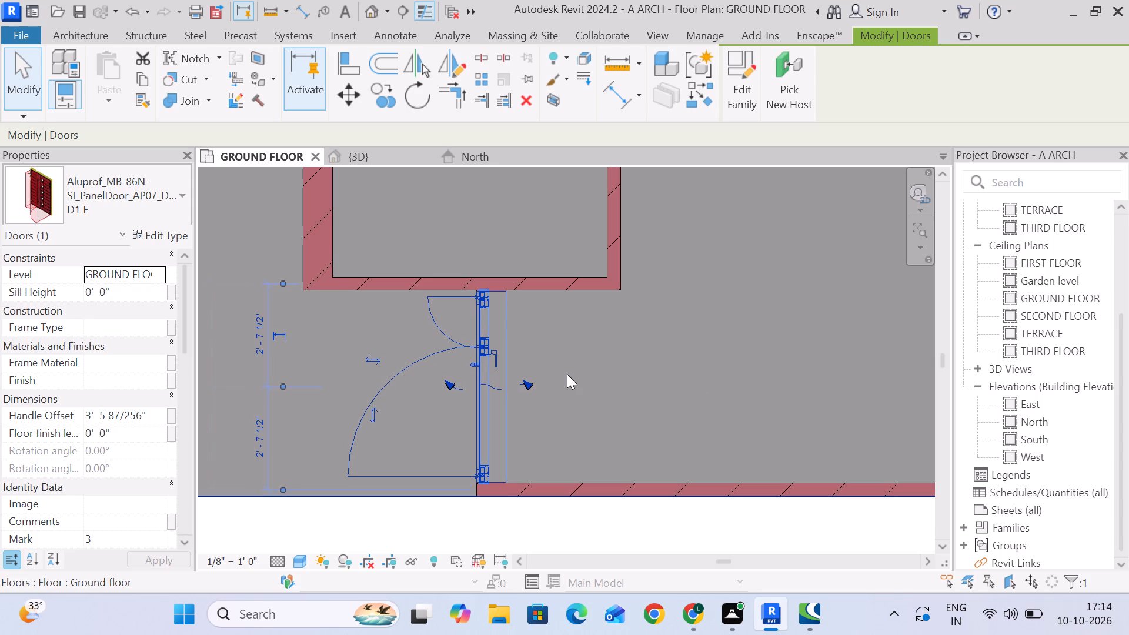
{"action": "scroll", "coordinate": [563, 372], "scroll_direction": "up", "scroll_amount": 3}
{"action": "scroll", "coordinate": [471, 256], "scroll_direction": "up", "scroll_amount": 9}
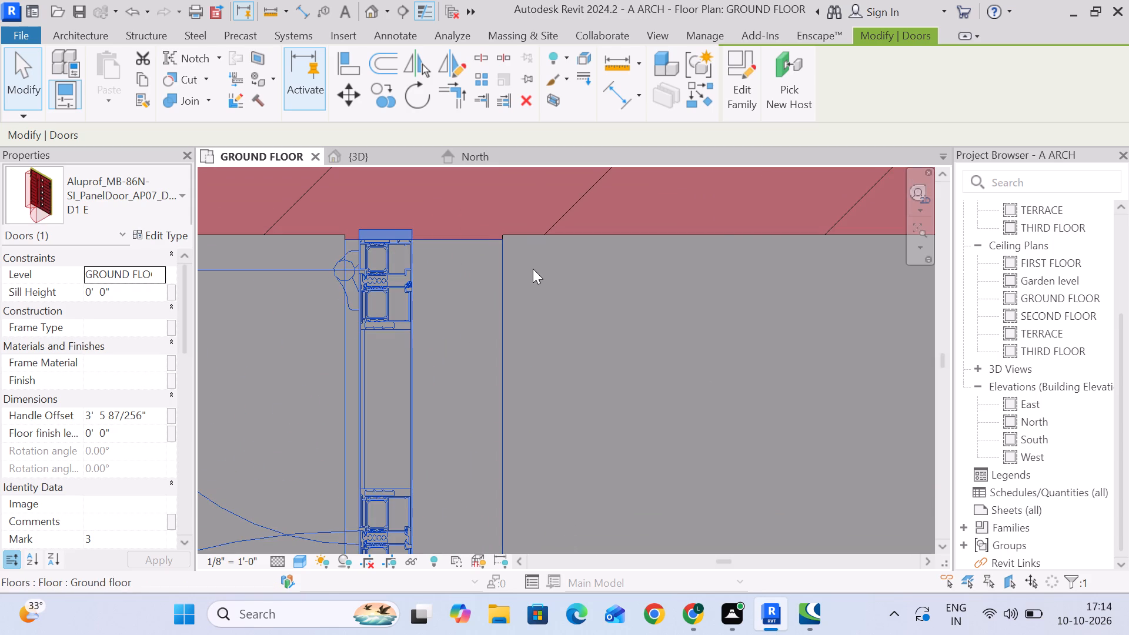
{"action": "left_click", "coordinate": [342, 59]}
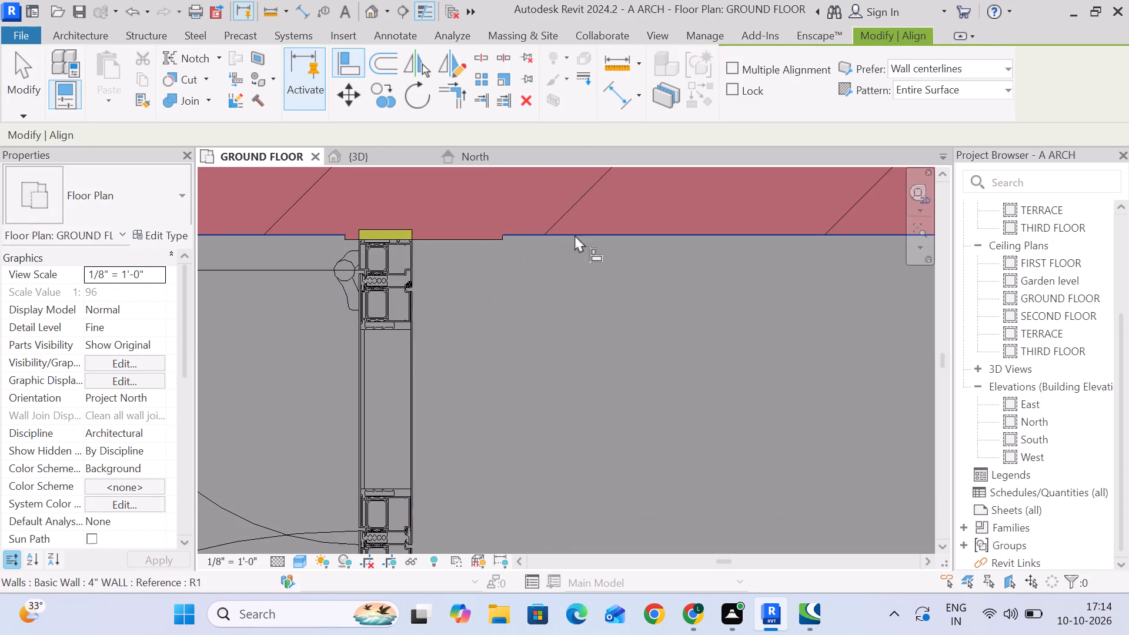
{"action": "left_click", "coordinate": [574, 232]}
{"action": "left_click", "coordinate": [494, 242]}
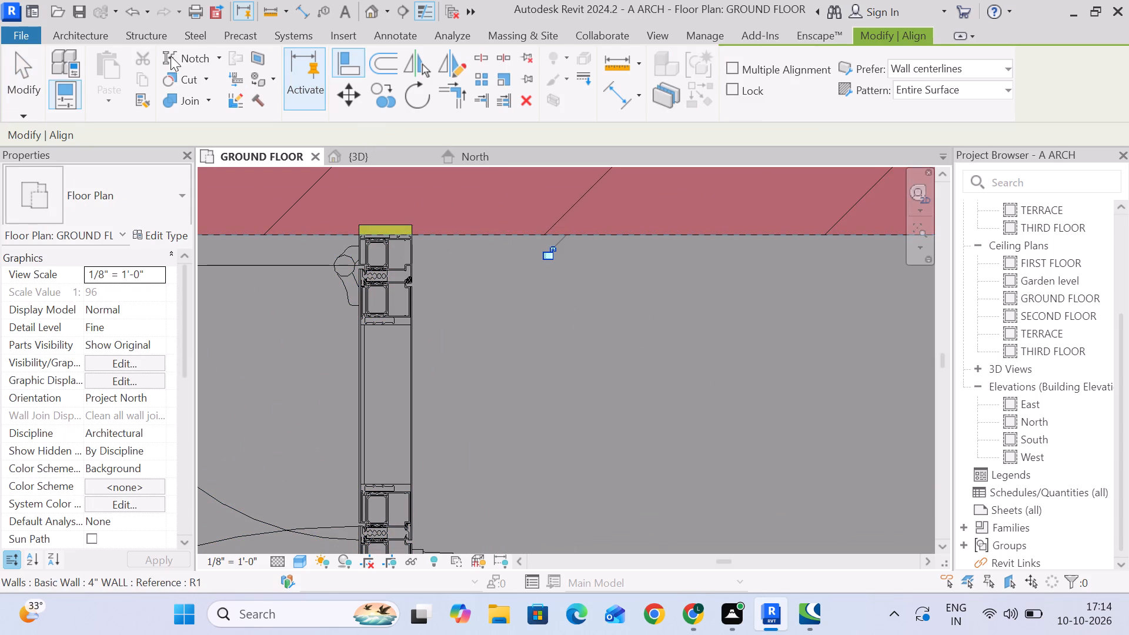
{"action": "left_click", "coordinate": [21, 62]}
Set the width of the D1 E entrance door type to 4' 5" and apply it.
{"action": "scroll", "coordinate": [387, 231], "scroll_direction": "up", "scroll_amount": 5}
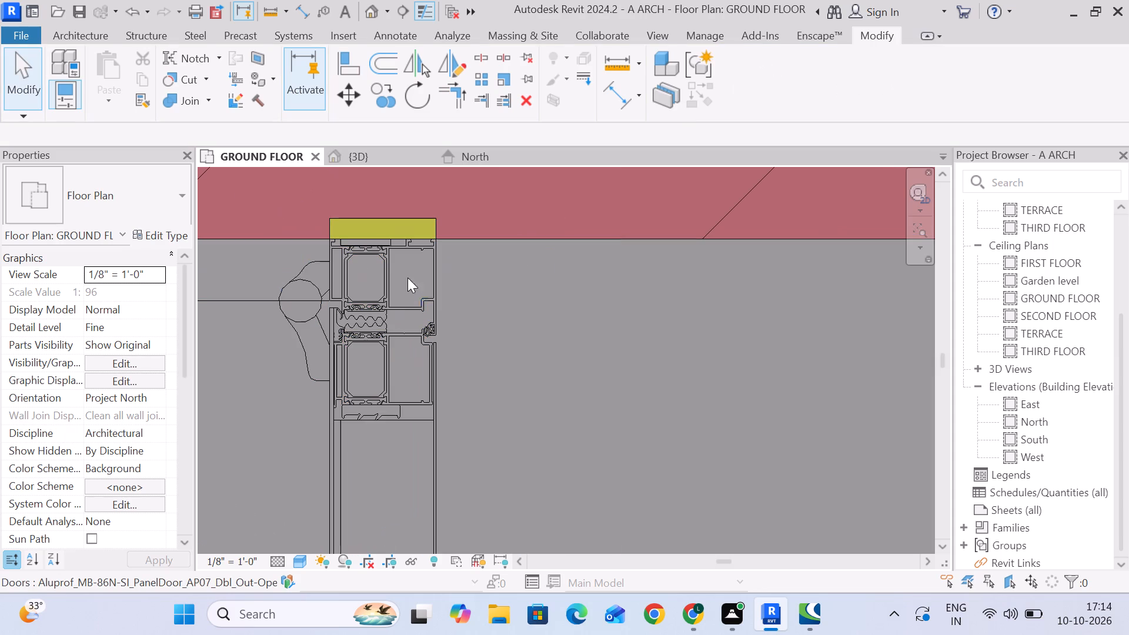
{"action": "scroll", "coordinate": [421, 292], "scroll_direction": "down", "scroll_amount": 10}
{"action": "middle_click_drag", "start_coordinate": [585, 339], "coordinate": [585, 290]}
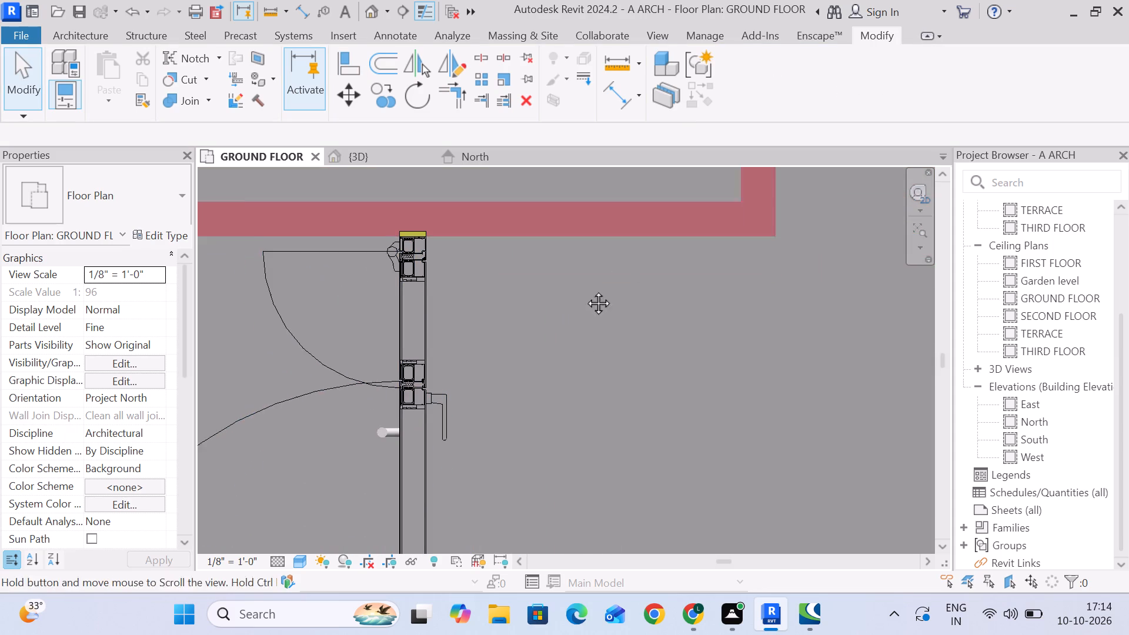
{"action": "middle_click_drag", "start_coordinate": [585, 290], "coordinate": [585, 289]}
{"action": "scroll", "coordinate": [592, 285], "scroll_direction": "down", "scroll_amount": 5}
{"action": "middle_click_drag", "start_coordinate": [569, 428], "coordinate": [578, 325]}
{"action": "scroll", "coordinate": [578, 323], "scroll_direction": "down", "scroll_amount": 1}
{"action": "scroll", "coordinate": [501, 399], "scroll_direction": "up", "scroll_amount": 6}
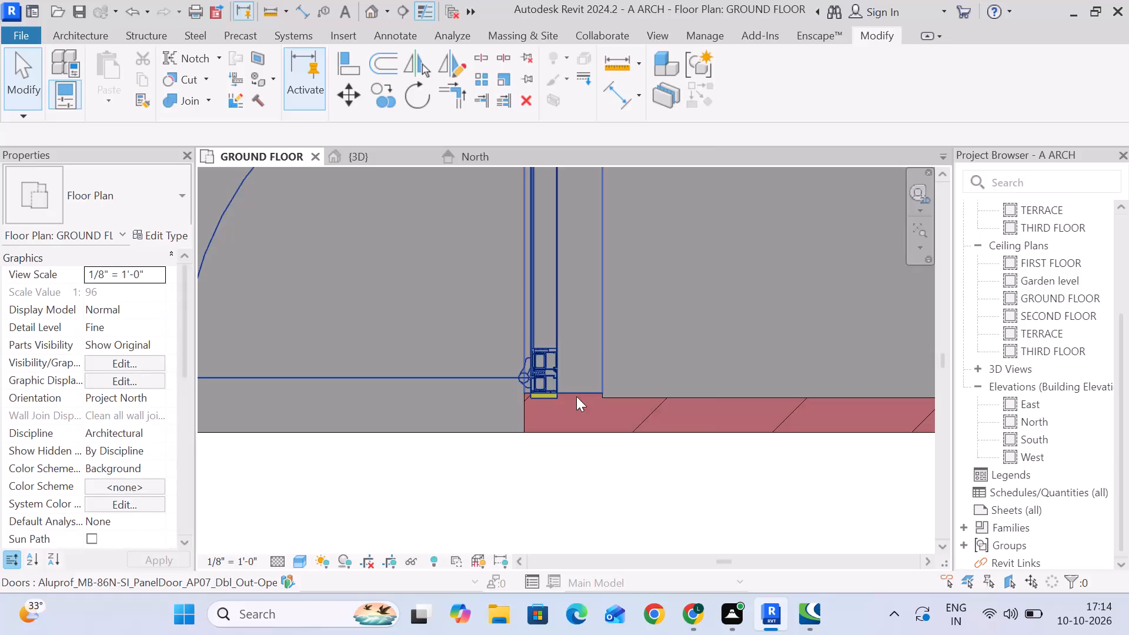
{"action": "left_click", "coordinate": [536, 288]}
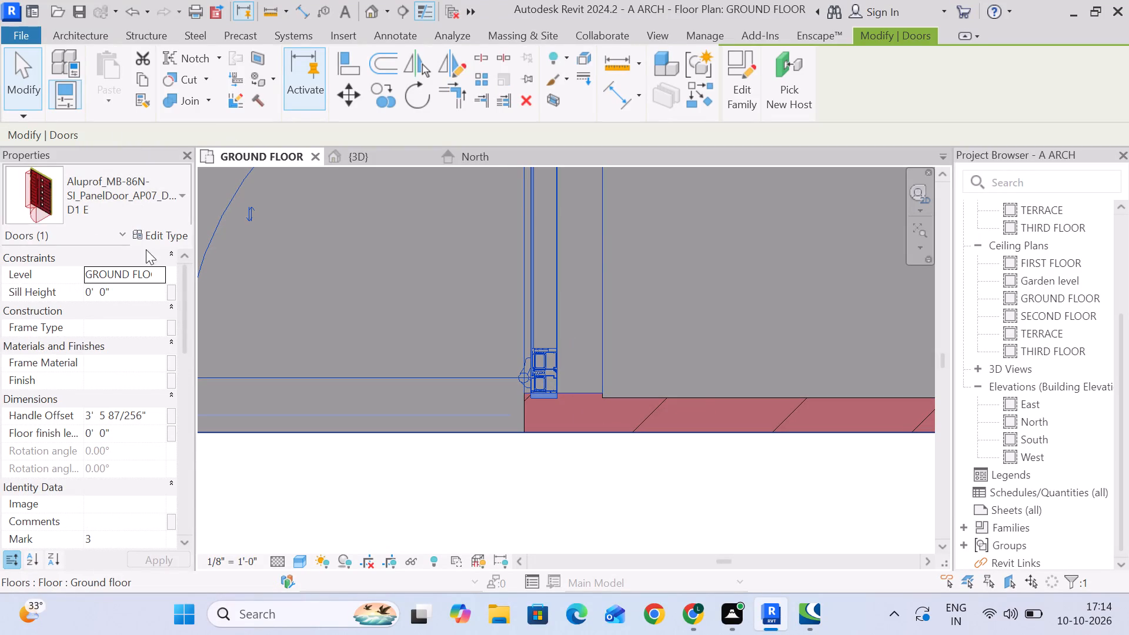
{"action": "left_click", "coordinate": [153, 236]}
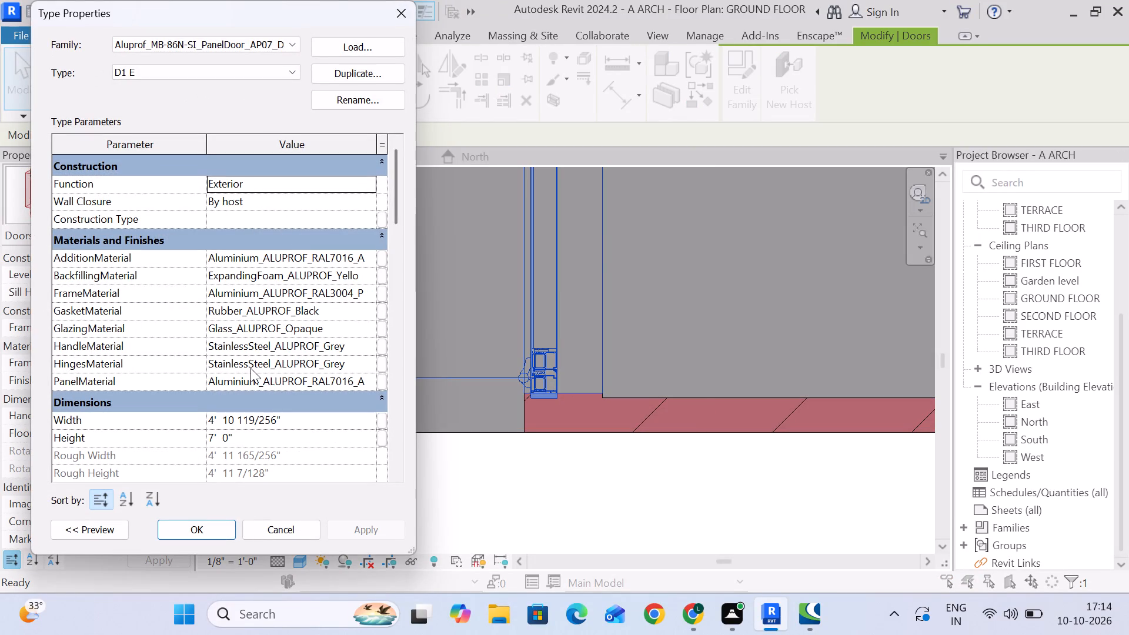
{"action": "left_click", "coordinate": [292, 420]}
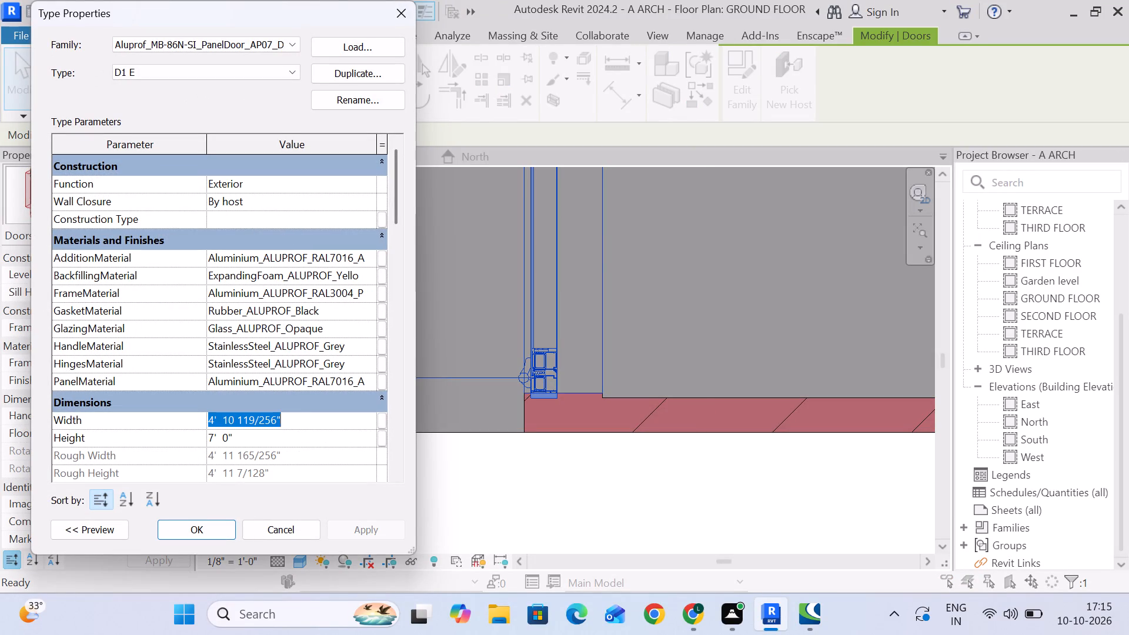
{"action": "key", "text": "4"}
{"action": "key", "text": "5"}
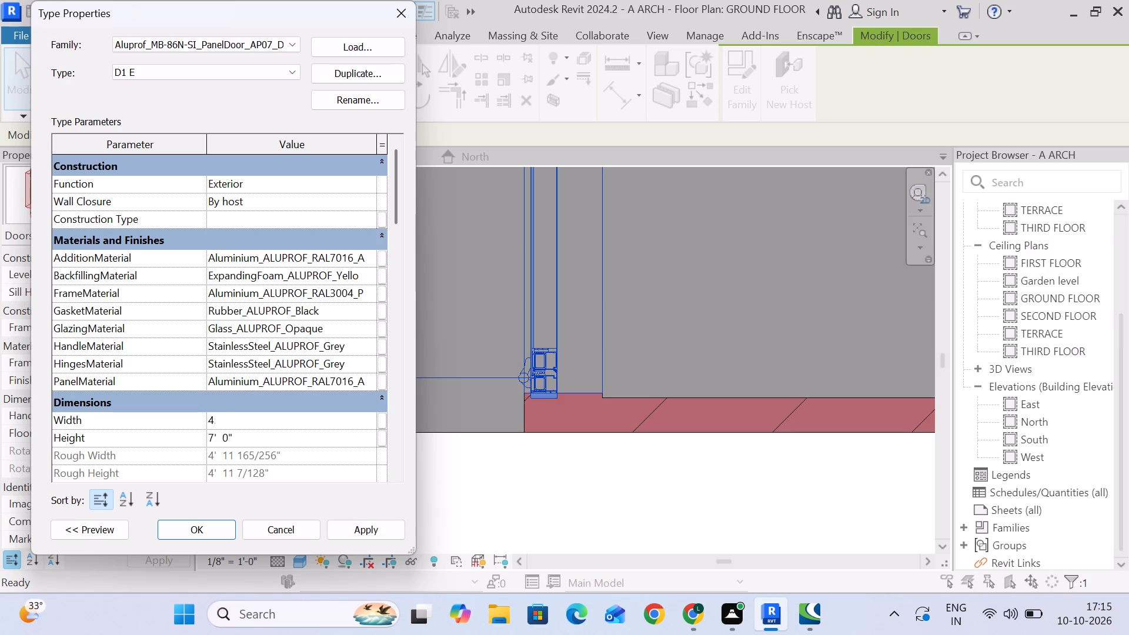
{"action": "key", "text": "BackSpace"}
{"action": "type", "text": "'5"}
{"action": "key", "text": "shift+quotedbl"}
{"action": "key", "text": "Return"}
{"action": "left_click", "coordinate": [348, 533]}
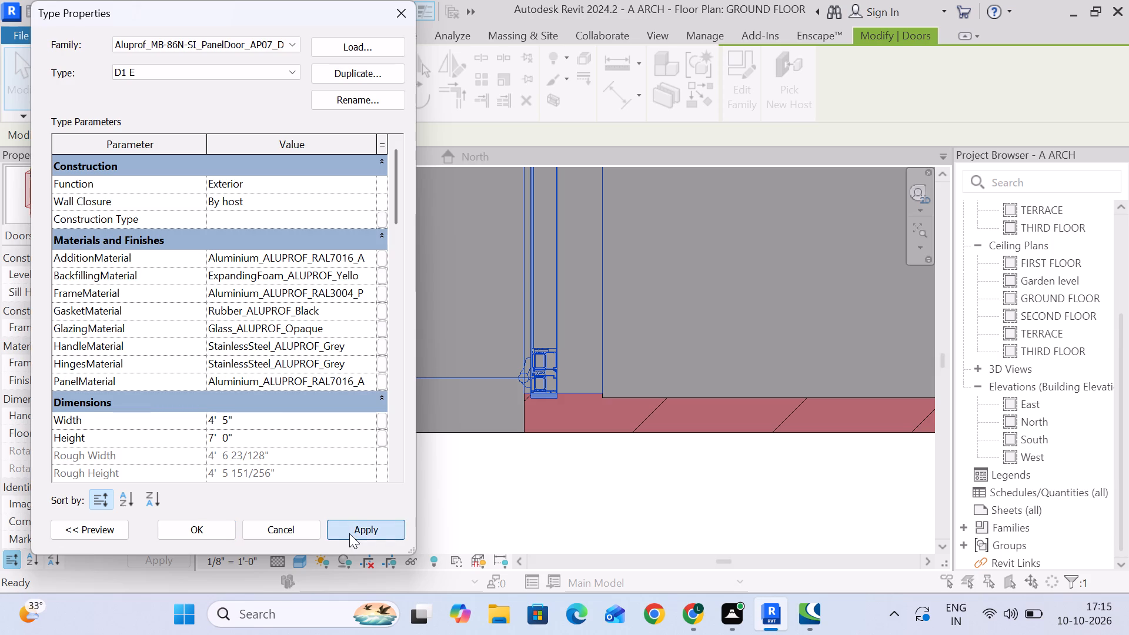
{"action": "left_click", "coordinate": [185, 527]}
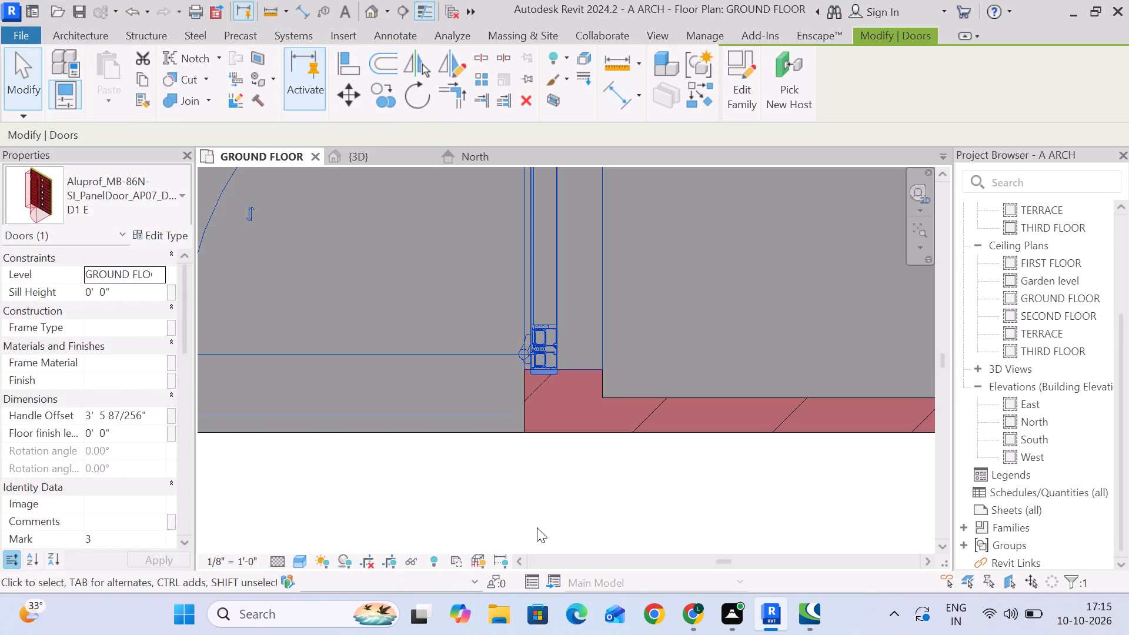
Examine the resized entrance door in the ground floor plan and 3D view, and look over the interior walls in plan.
{"action": "scroll", "coordinate": [569, 523], "scroll_direction": "down", "scroll_amount": 7}
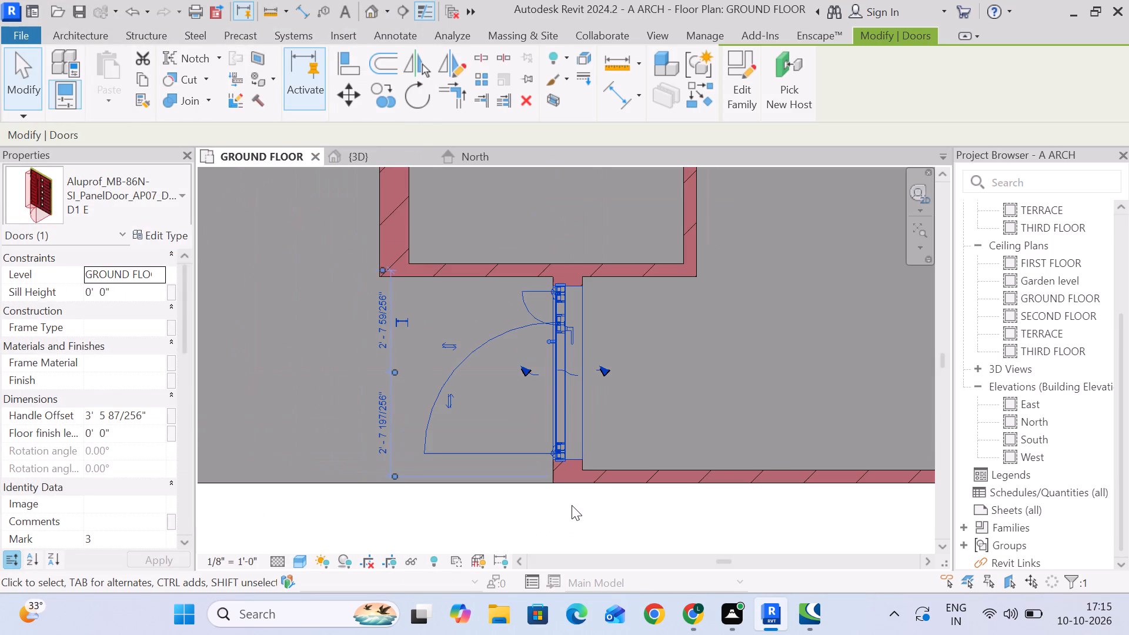
{"action": "left_click", "coordinate": [560, 504]}
{"action": "left_click", "coordinate": [362, 151]}
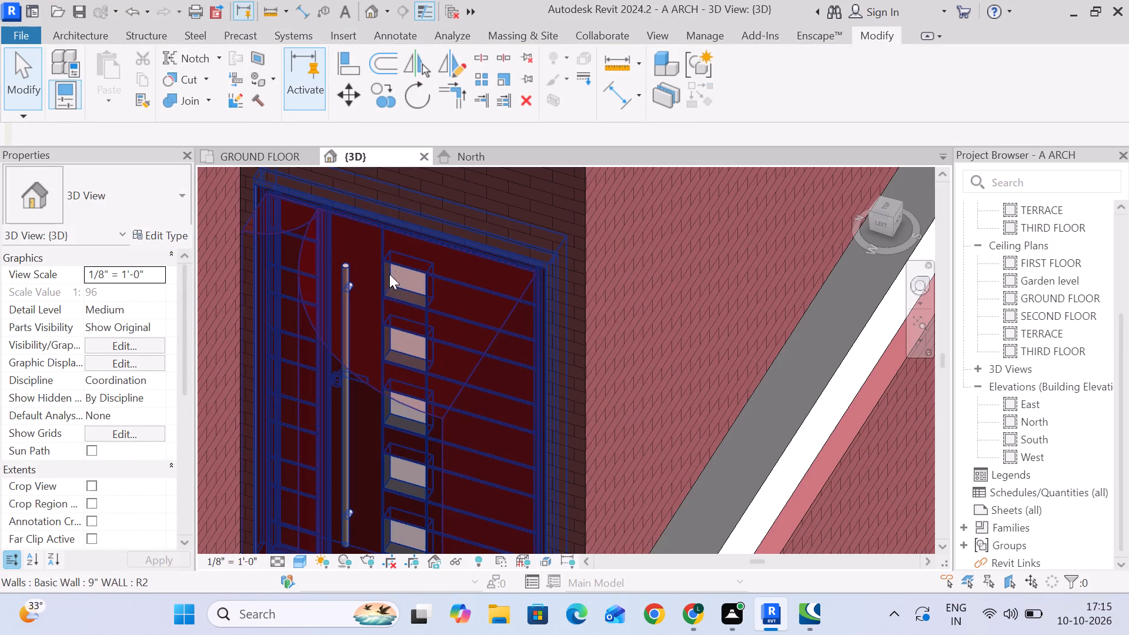
{"action": "scroll", "coordinate": [504, 344], "scroll_direction": "down", "scroll_amount": 4}
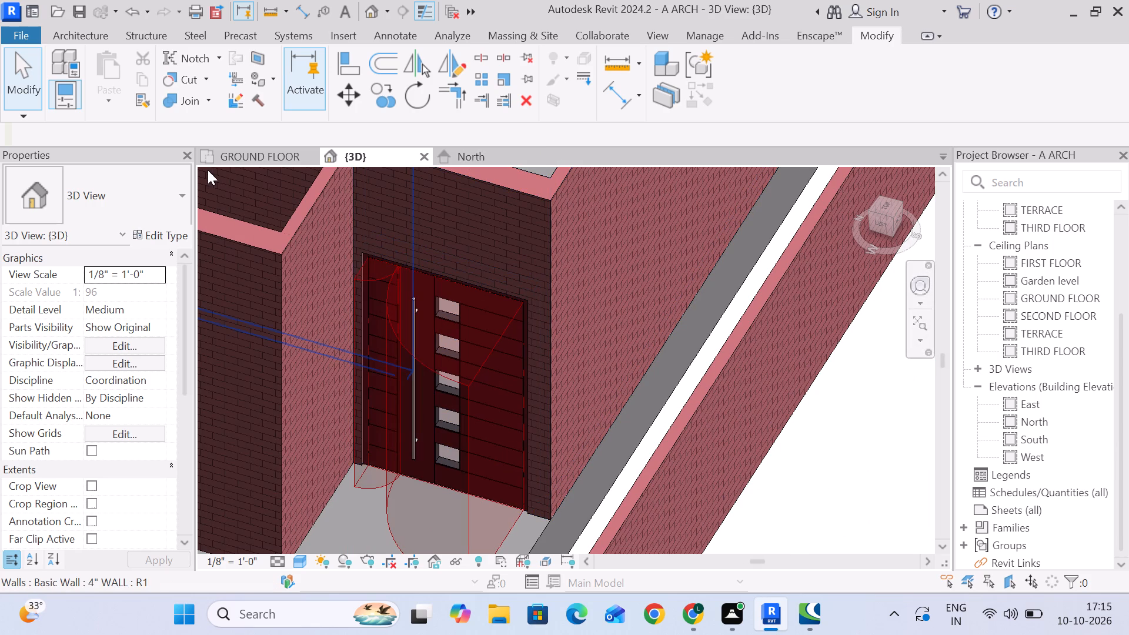
{"action": "left_click", "coordinate": [232, 155]}
{"action": "scroll", "coordinate": [473, 327], "scroll_direction": "down", "scroll_amount": 3}
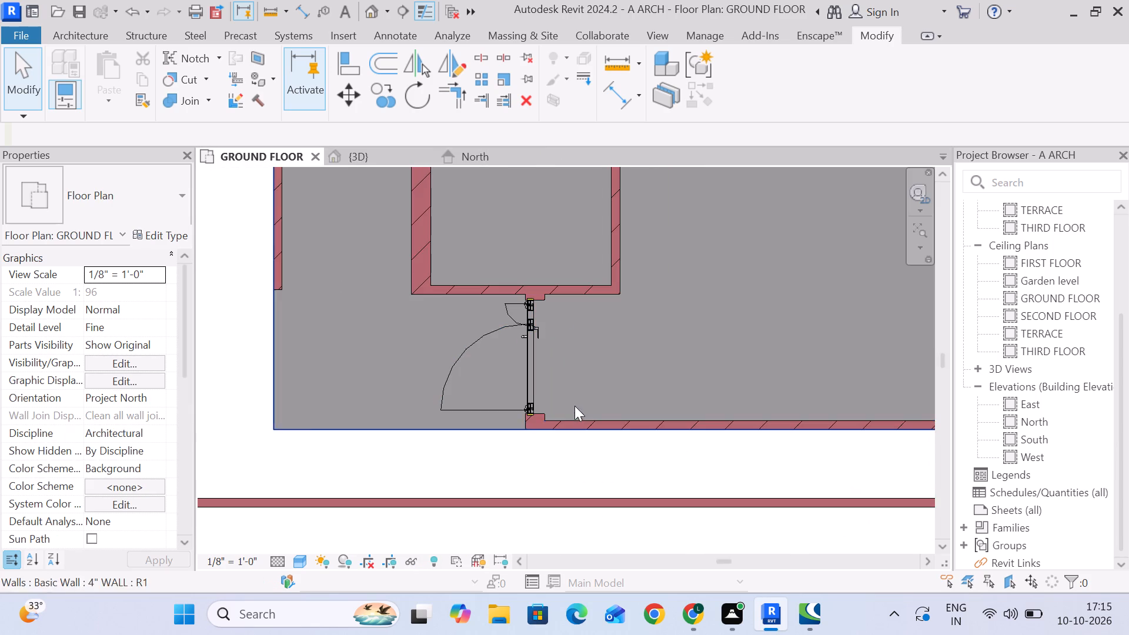
{"action": "scroll", "coordinate": [574, 403], "scroll_direction": "down", "scroll_amount": 4}
{"action": "middle_click_drag", "start_coordinate": [651, 459], "coordinate": [569, 433]}
{"action": "scroll", "coordinate": [566, 433], "scroll_direction": "up", "scroll_amount": 1}
{"action": "scroll", "coordinate": [597, 393], "scroll_direction": "down", "scroll_amount": 3}
{"action": "middle_click_drag", "start_coordinate": [589, 393], "coordinate": [542, 403]}
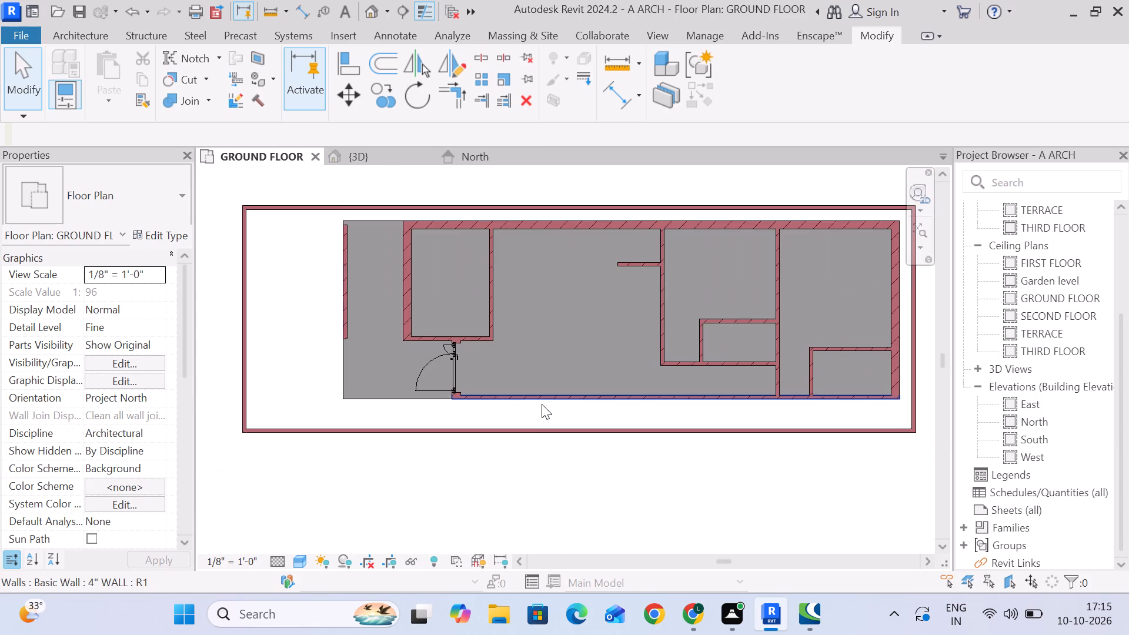
{"action": "scroll", "coordinate": [456, 356], "scroll_direction": "up", "scroll_amount": 3}
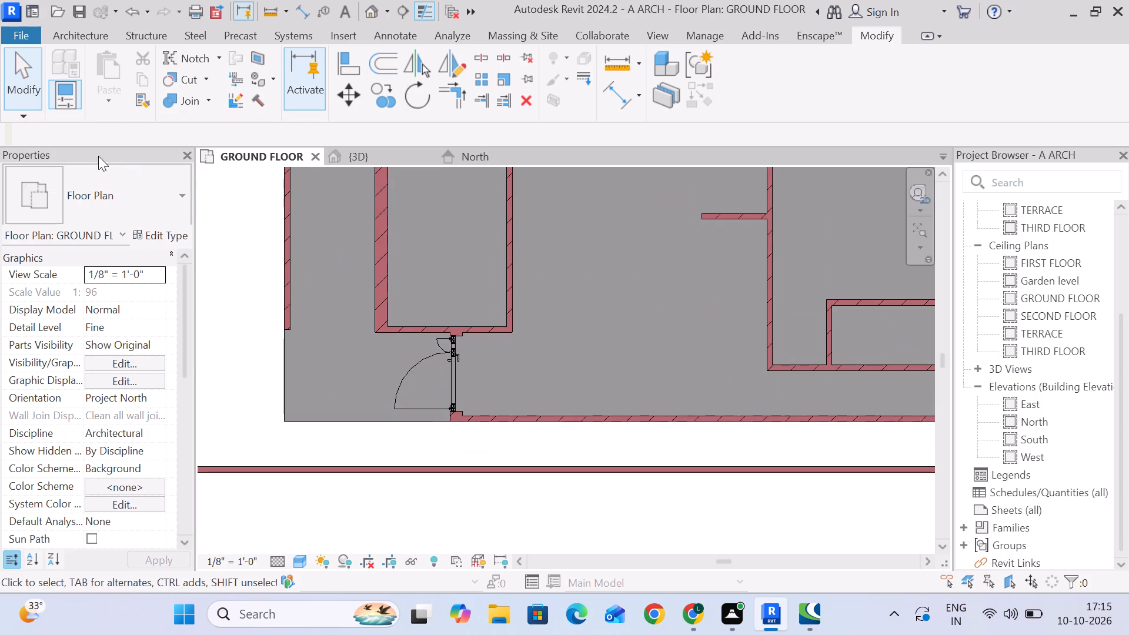
Start placing a door and duplicate the D1 E door type under the name D2.
{"action": "left_click", "coordinate": [89, 32]}
{"action": "left_click", "coordinate": [101, 67]}
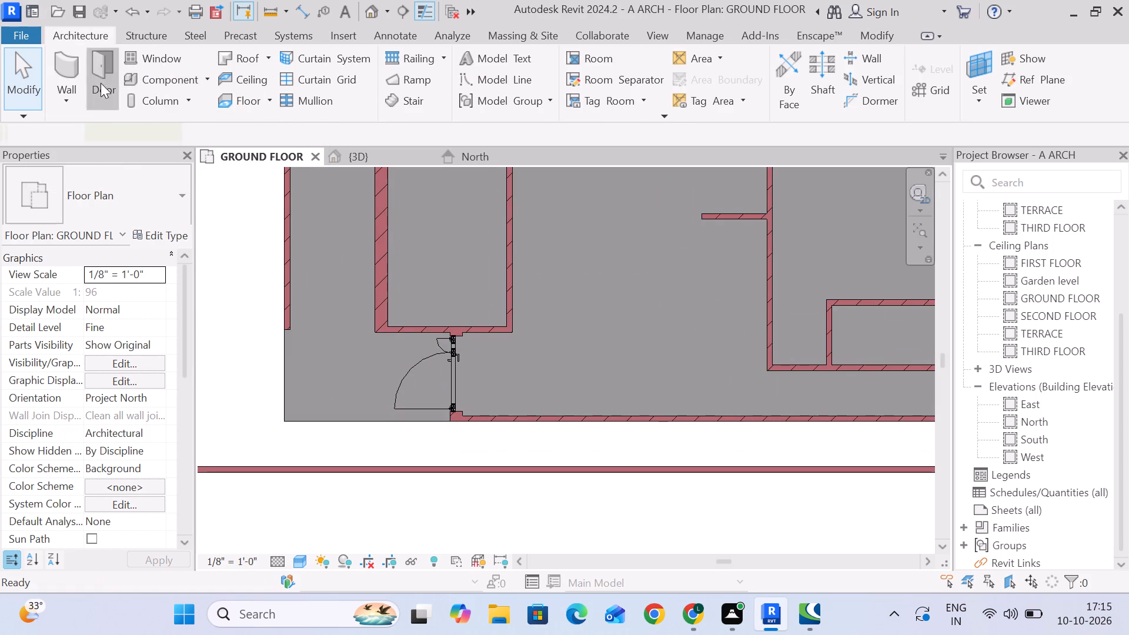
{"action": "left_click", "coordinate": [169, 235]}
{"action": "left_click", "coordinate": [347, 71]}
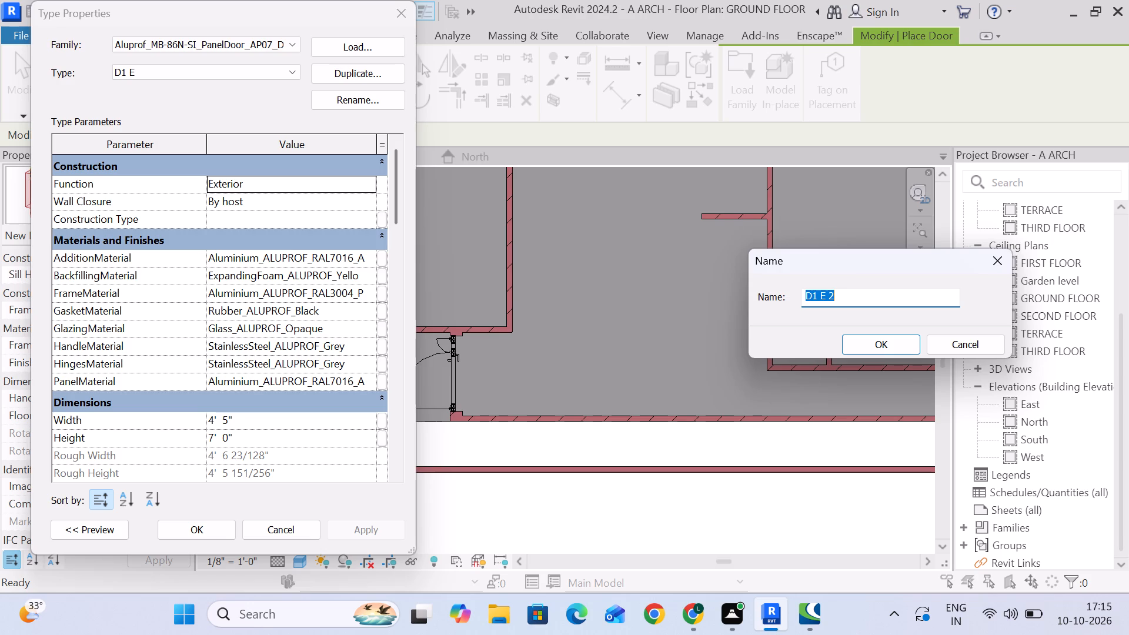
{"action": "key", "text": "d"}
{"action": "key", "text": "2"}
{"action": "key", "text": "BackSpace"}
{"action": "key", "text": "BackSpace"}
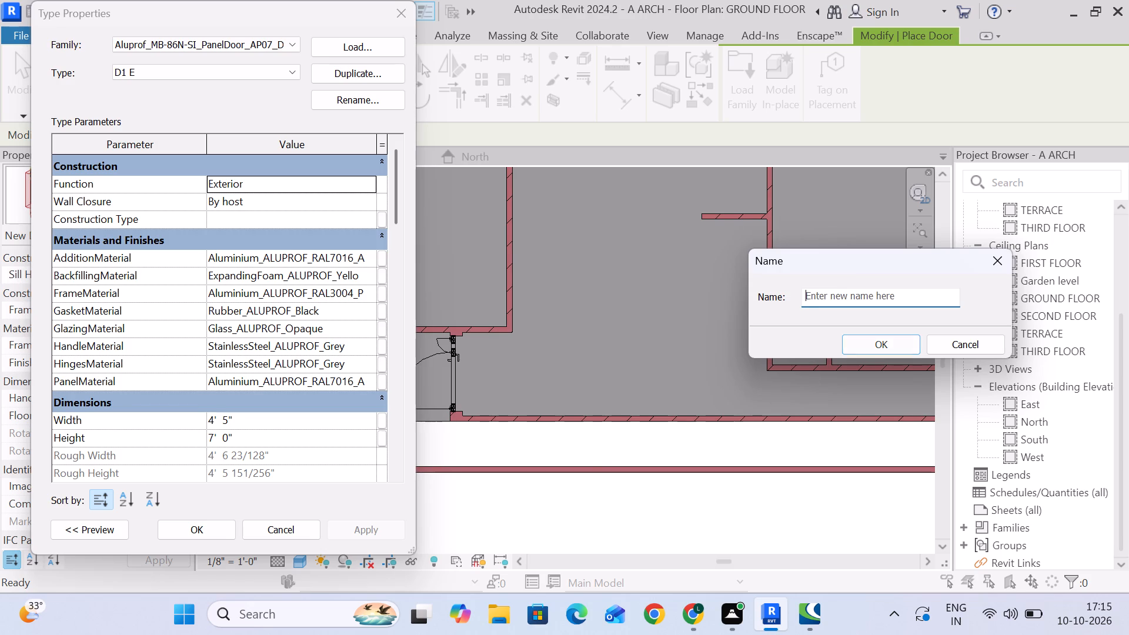
{"action": "key", "text": "BackSpace"}
{"action": "type", "text": "D2"}
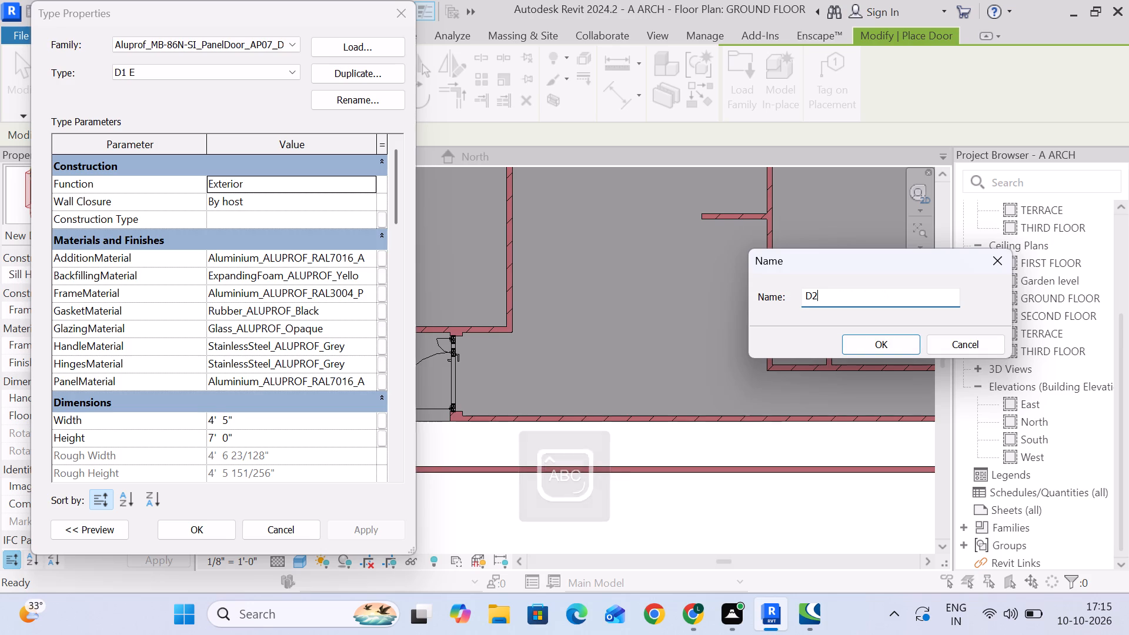
{"action": "key", "text": "Return"}
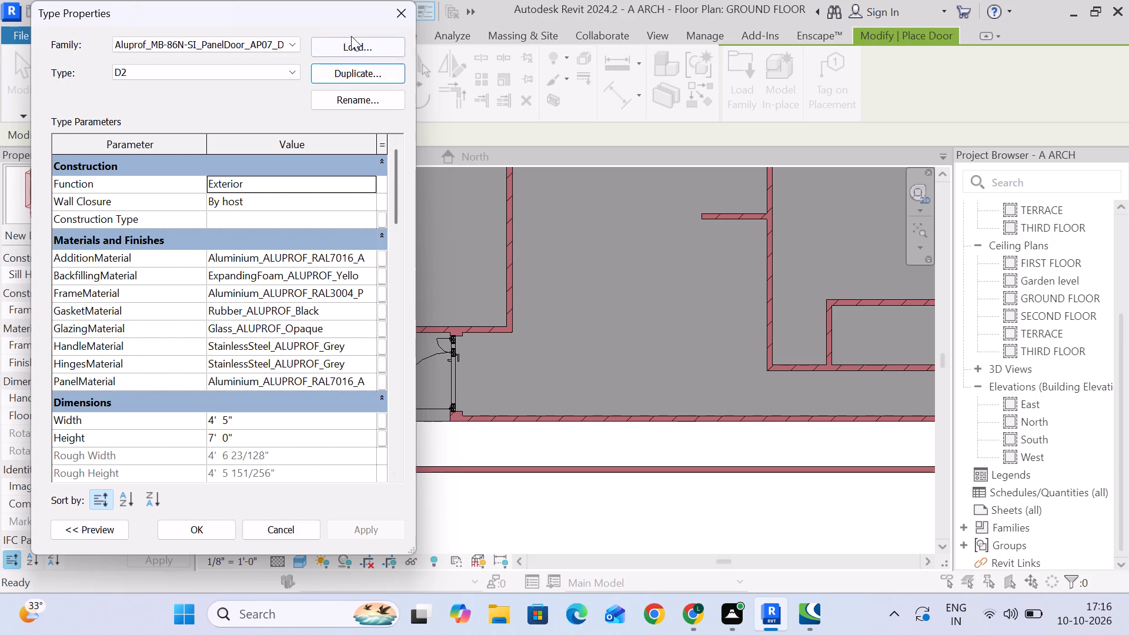
Open family loading for the new door type and preview the Single-Flush, Pivot_Door and modren door villa files in the door folder.
{"action": "left_click", "coordinate": [358, 53]}
{"action": "scroll", "coordinate": [299, 224], "scroll_direction": "down", "scroll_amount": 4}
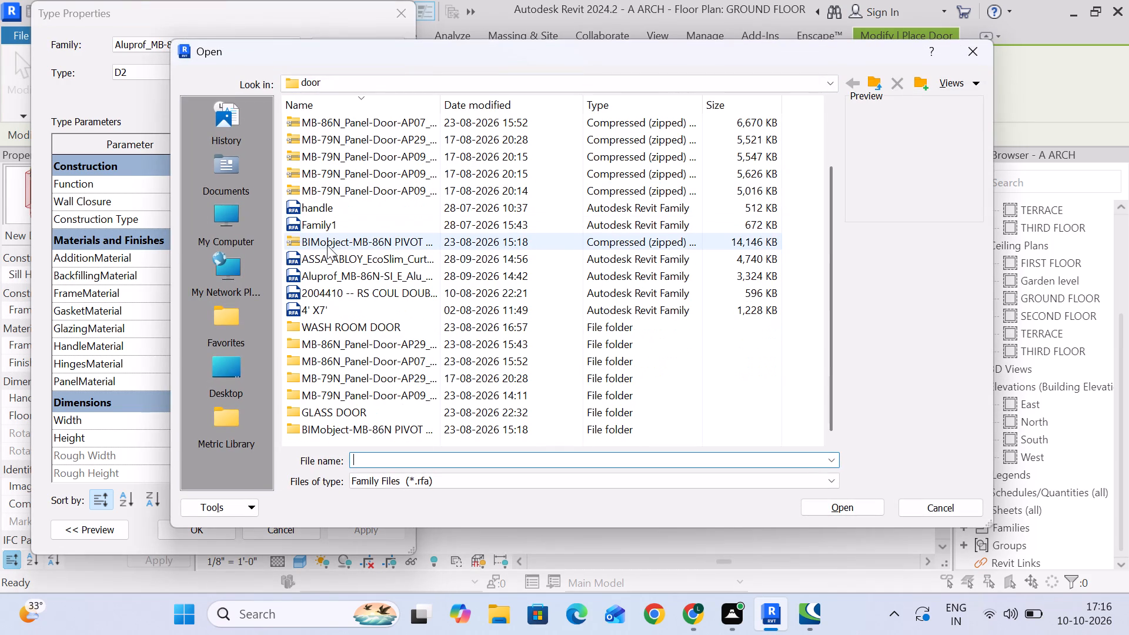
{"action": "scroll", "coordinate": [328, 247], "scroll_direction": "down", "scroll_amount": 3}
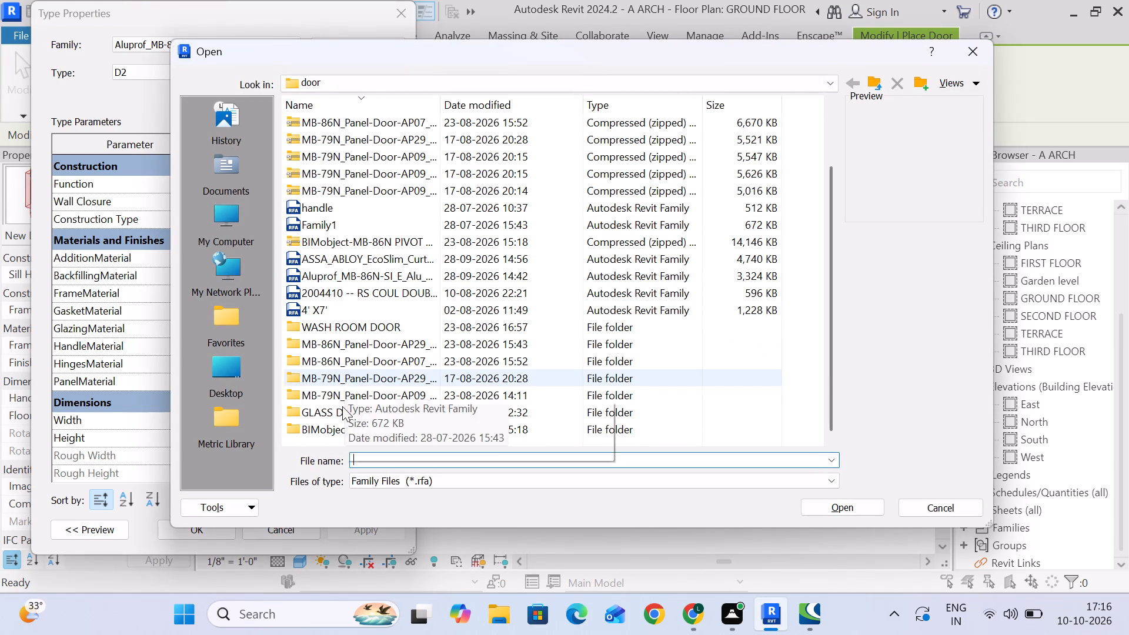
{"action": "scroll", "coordinate": [376, 229], "scroll_direction": "up", "scroll_amount": 4}
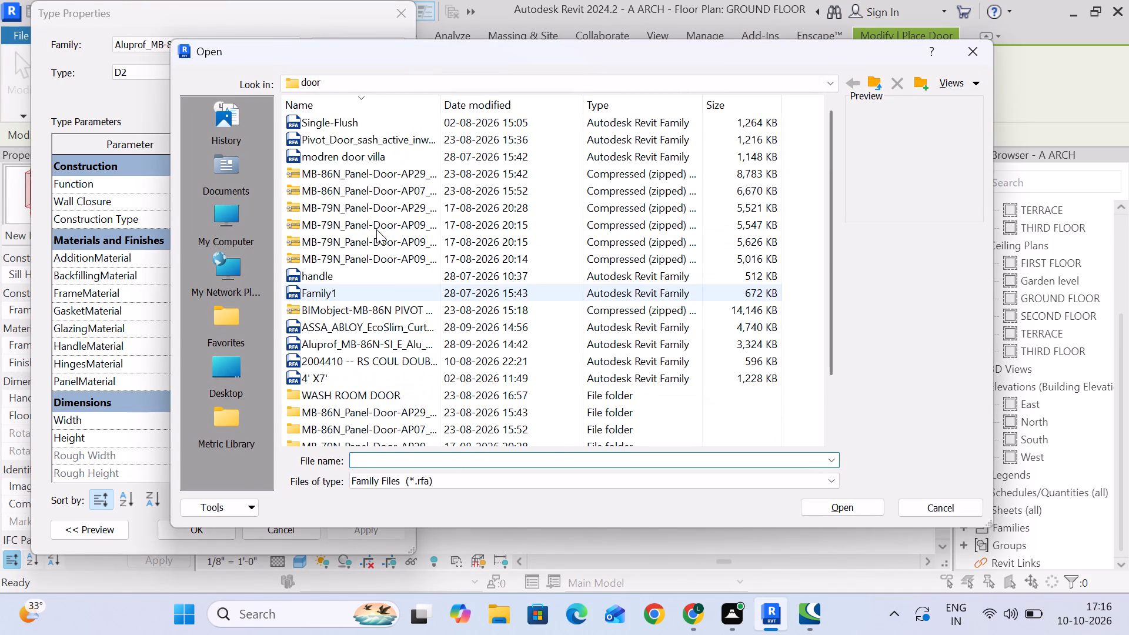
{"action": "scroll", "coordinate": [376, 229], "scroll_direction": "up", "scroll_amount": 6}
{"action": "left_click", "coordinate": [338, 116]}
{"action": "left_click", "coordinate": [340, 133]}
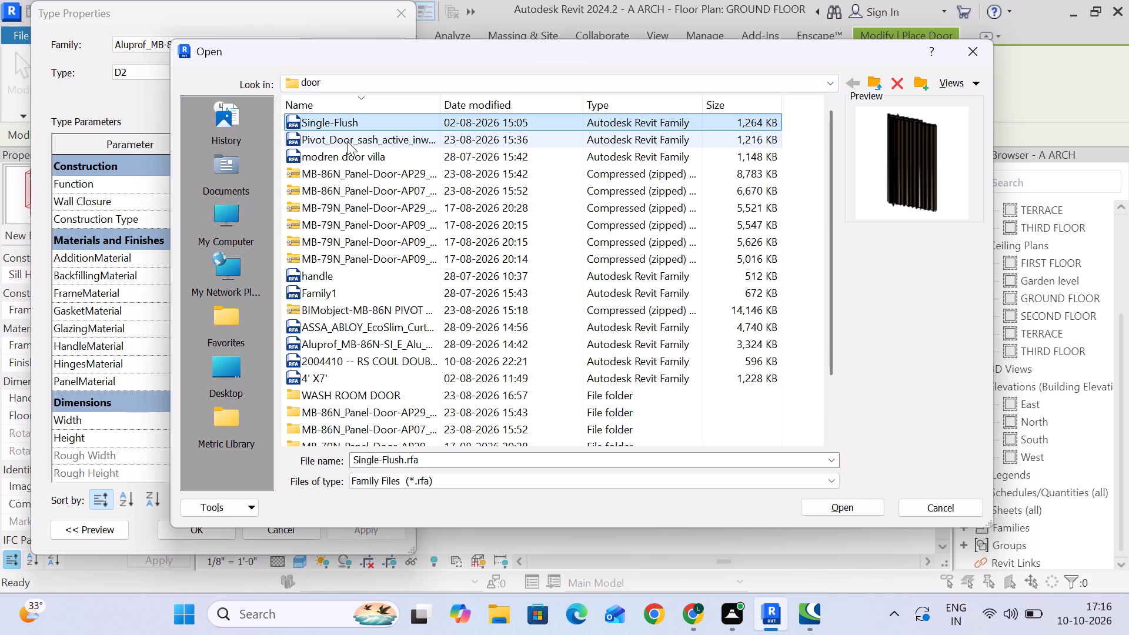
{"action": "left_click", "coordinate": [348, 151]}
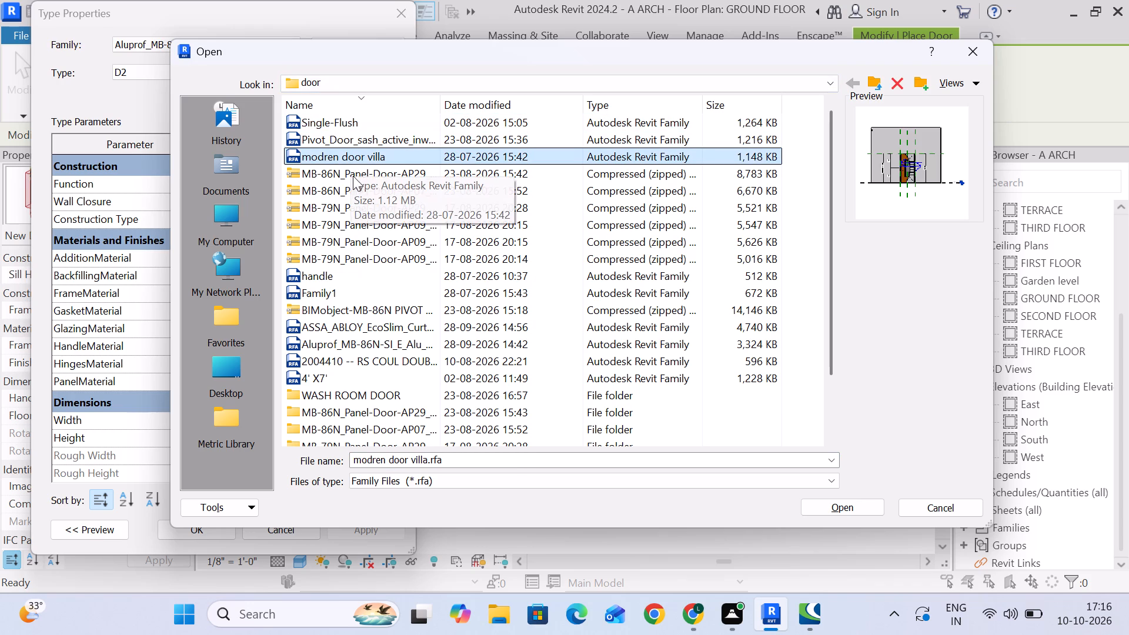
{"action": "left_click", "coordinate": [354, 179]}
Browse from Local Disk (C:) through ProgramData, Autodesk, RVT 2024 and Libraries to the door folder inside the nested SHUBHAM CITY folder.
{"action": "left_click", "coordinate": [582, 110]}
{"action": "left_click", "coordinate": [577, 88]}
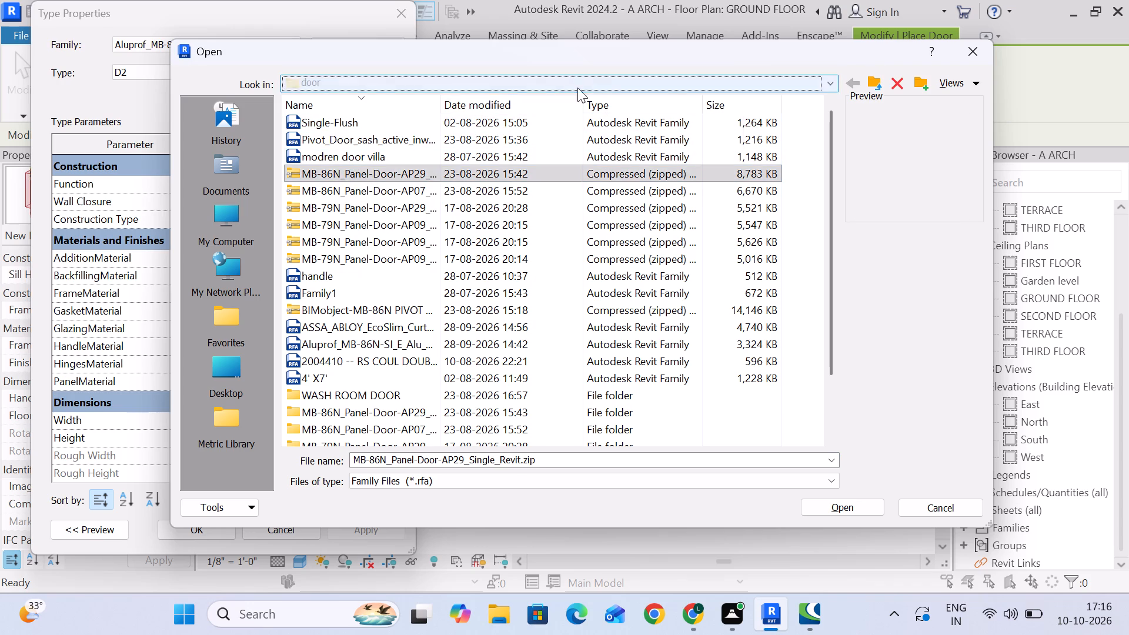
{"action": "left_click", "coordinate": [378, 125]}
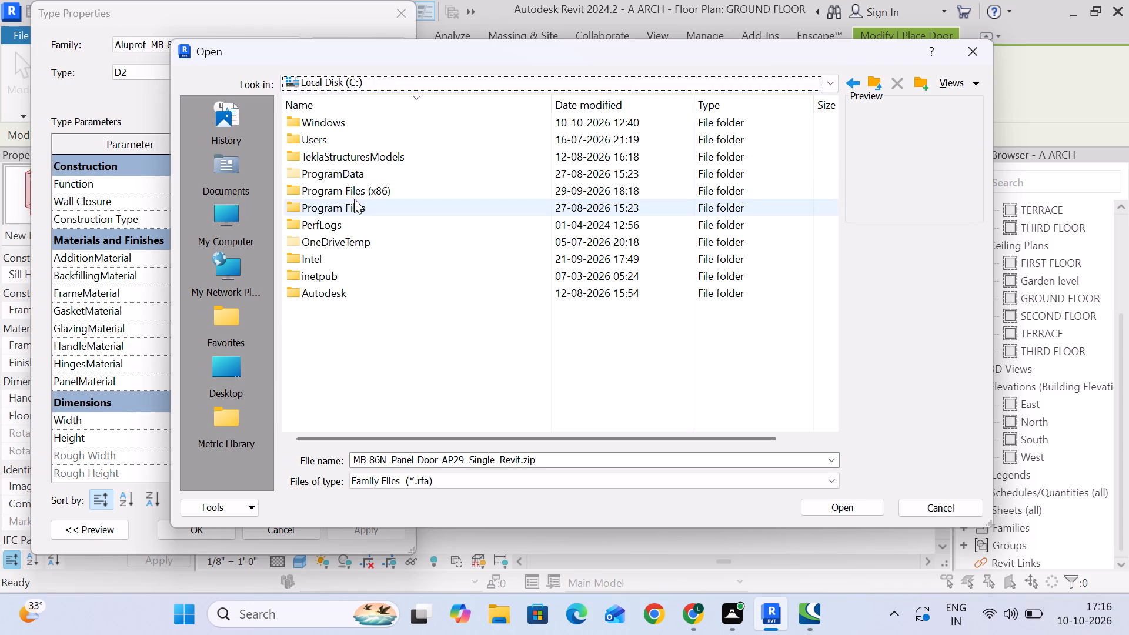
{"action": "left_click", "coordinate": [347, 293]}
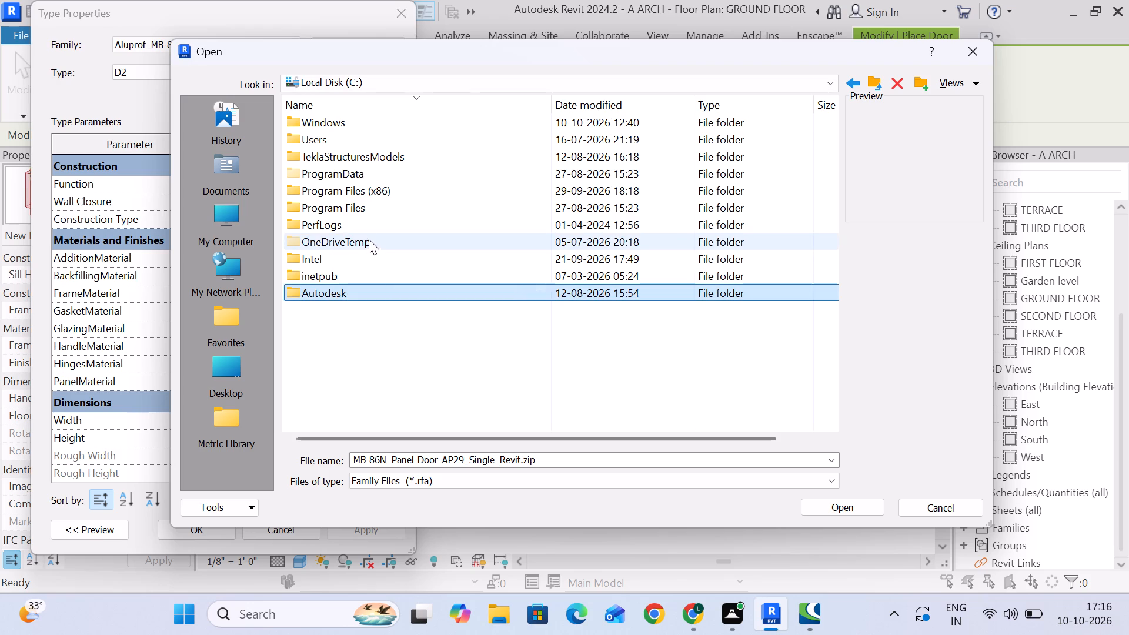
{"action": "double_click", "coordinate": [363, 179]}
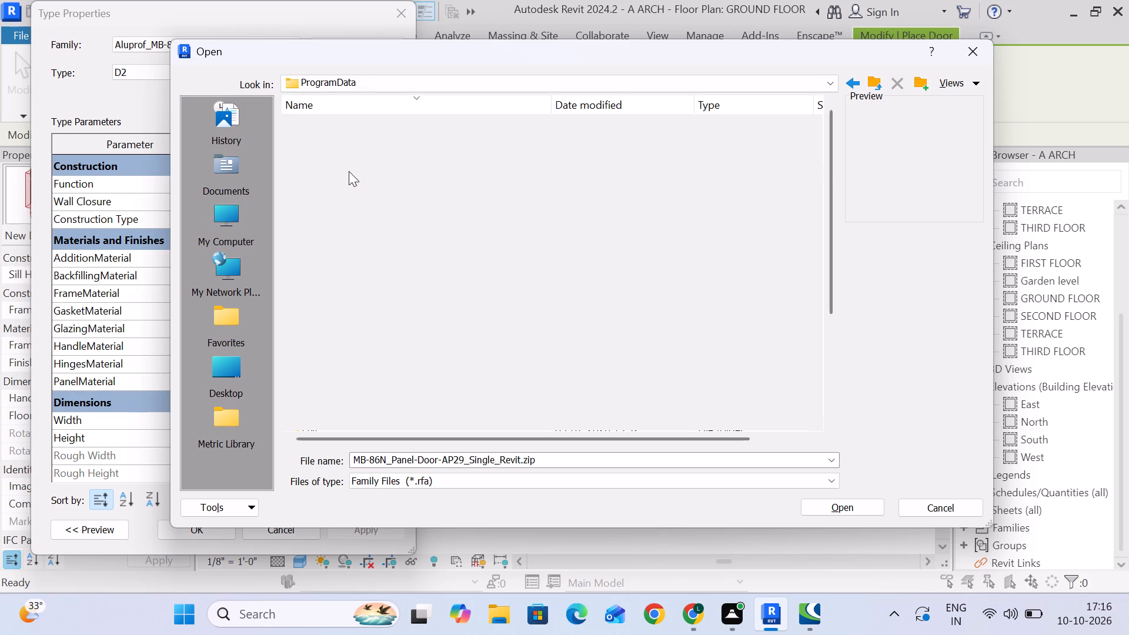
{"action": "scroll", "coordinate": [348, 169], "scroll_direction": "down", "scroll_amount": 5}
{"action": "double_click", "coordinate": [362, 407]}
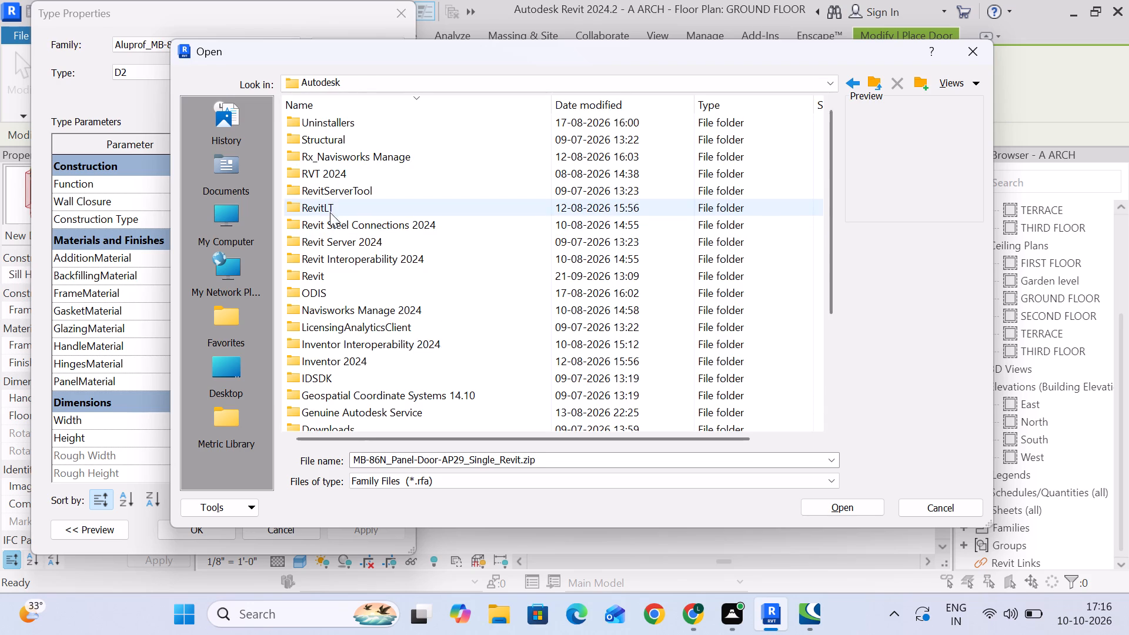
{"action": "left_click", "coordinate": [348, 172]}
{"action": "double_click", "coordinate": [423, 172]}
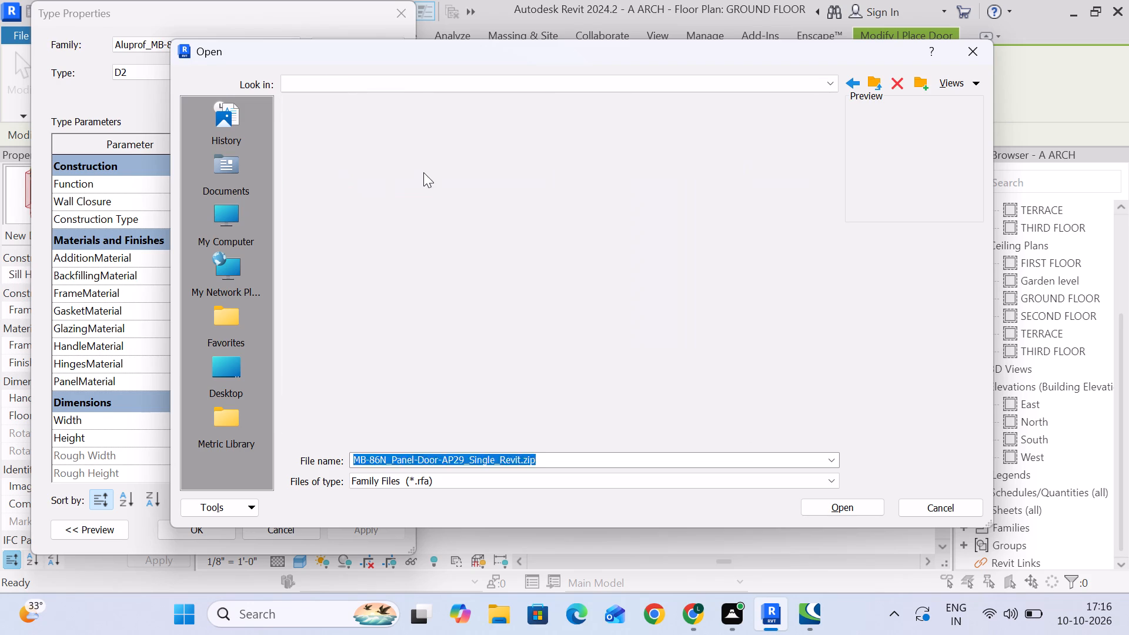
{"action": "double_click", "coordinate": [346, 194]}
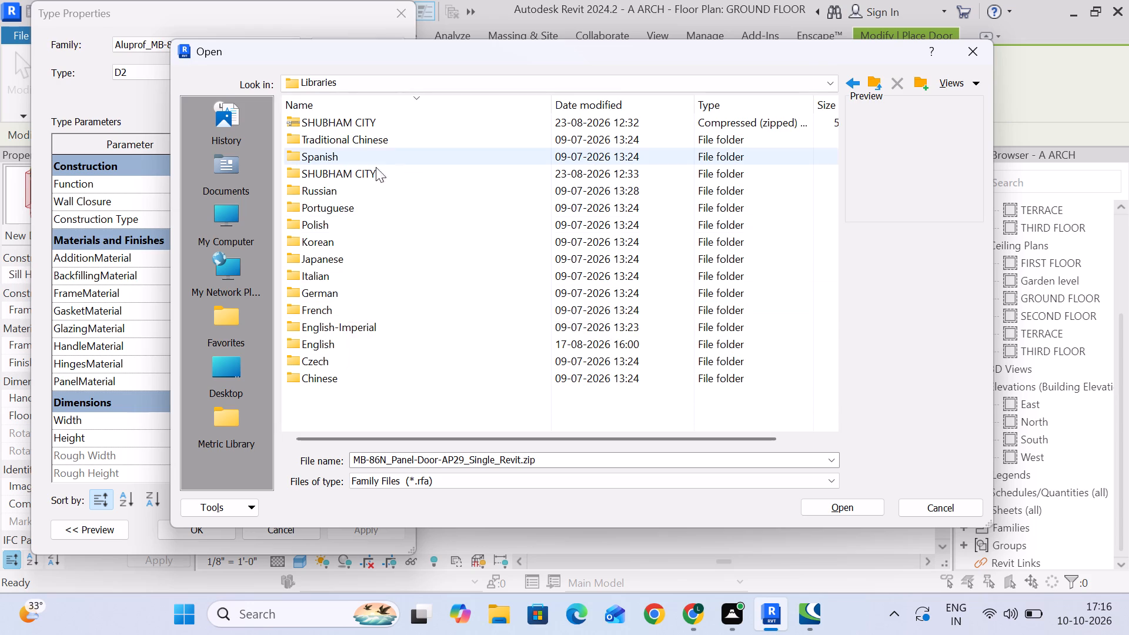
{"action": "double_click", "coordinate": [337, 347]}
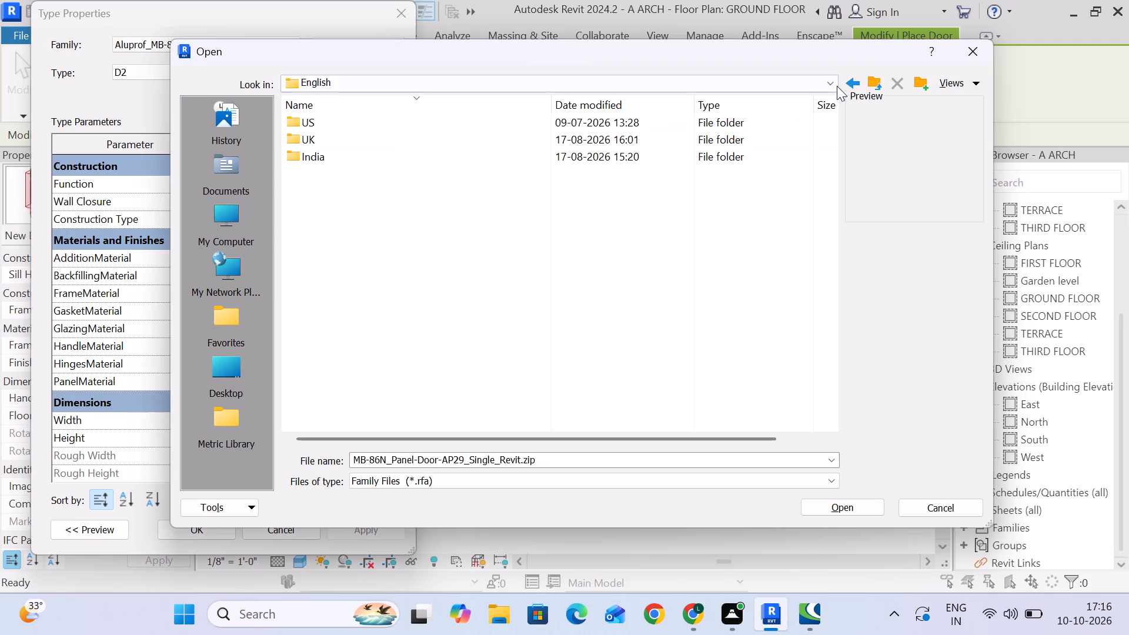
{"action": "left_click", "coordinate": [851, 82]}
{"action": "double_click", "coordinate": [379, 172]}
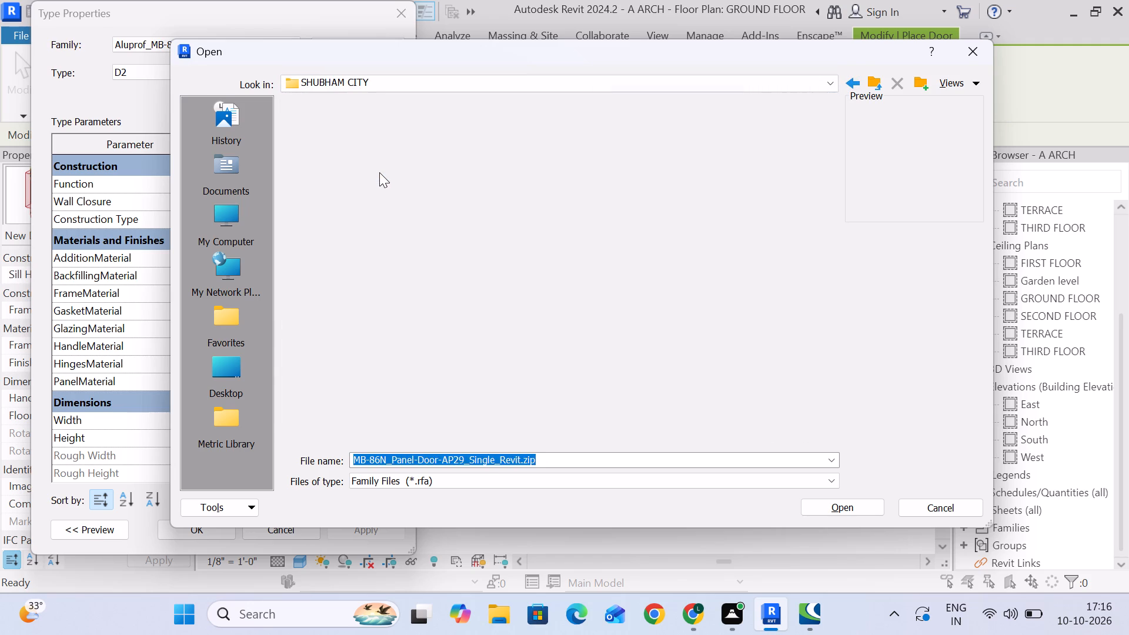
{"action": "double_click", "coordinate": [393, 128]}
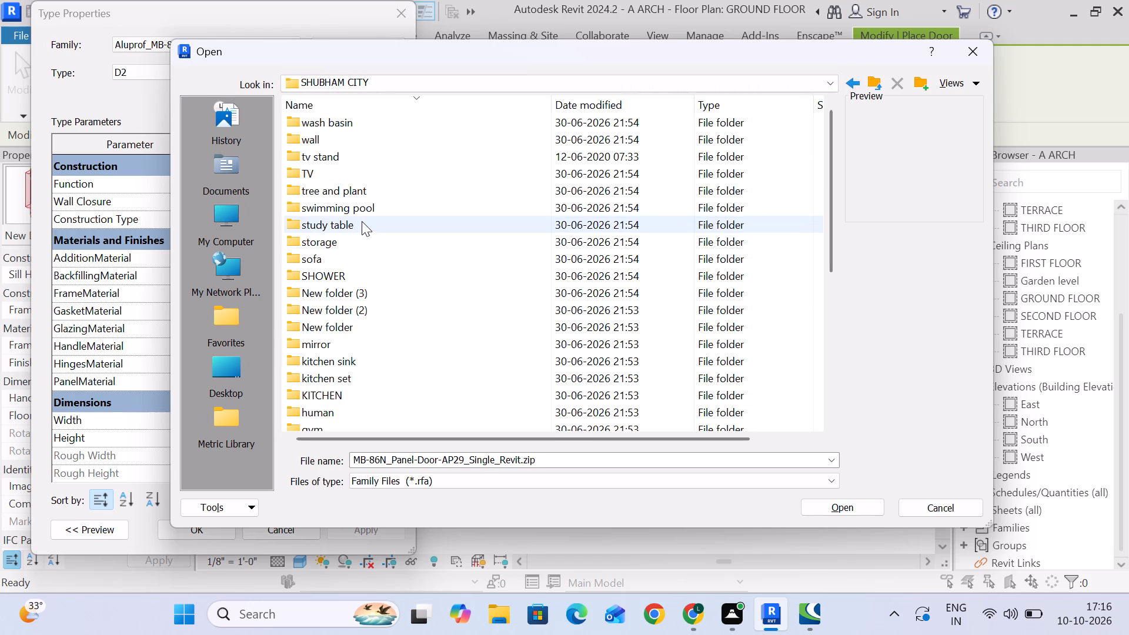
{"action": "scroll", "coordinate": [345, 291], "scroll_direction": "down", "scroll_amount": 4}
{"action": "double_click", "coordinate": [328, 289]}
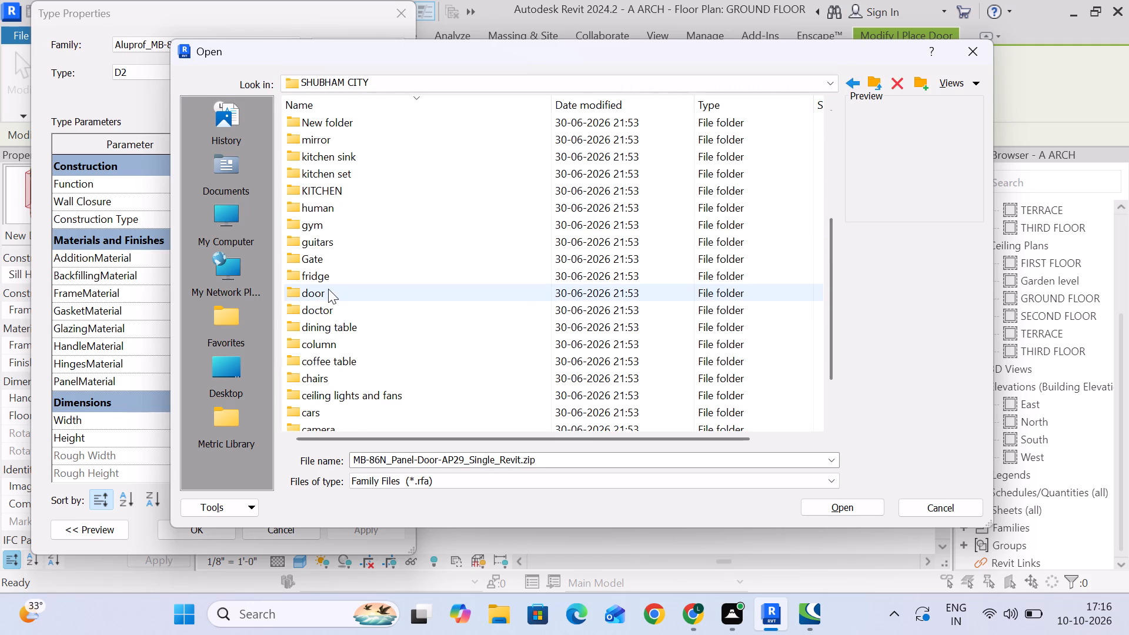
Preview the door families in the door folder one by one, from window_15993 through to Apartment_Kitchen_Door_15895, to find a suitable interior door.
{"action": "left_click", "coordinate": [373, 122]}
{"action": "left_click", "coordinate": [385, 145]}
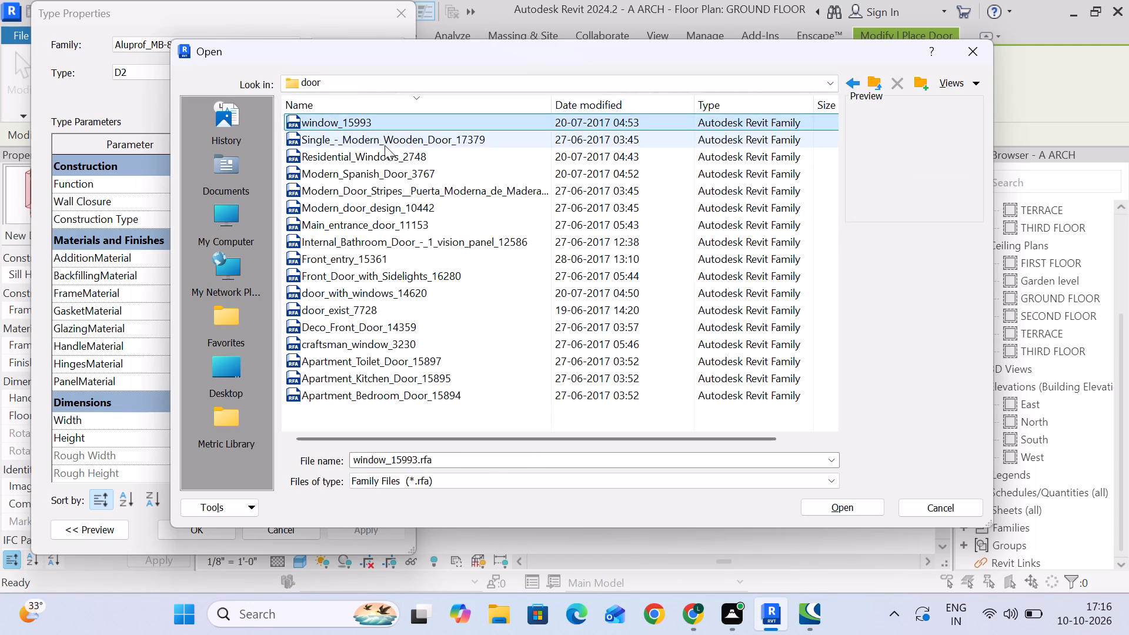
{"action": "left_click", "coordinate": [389, 162]}
{"action": "left_click", "coordinate": [399, 143]}
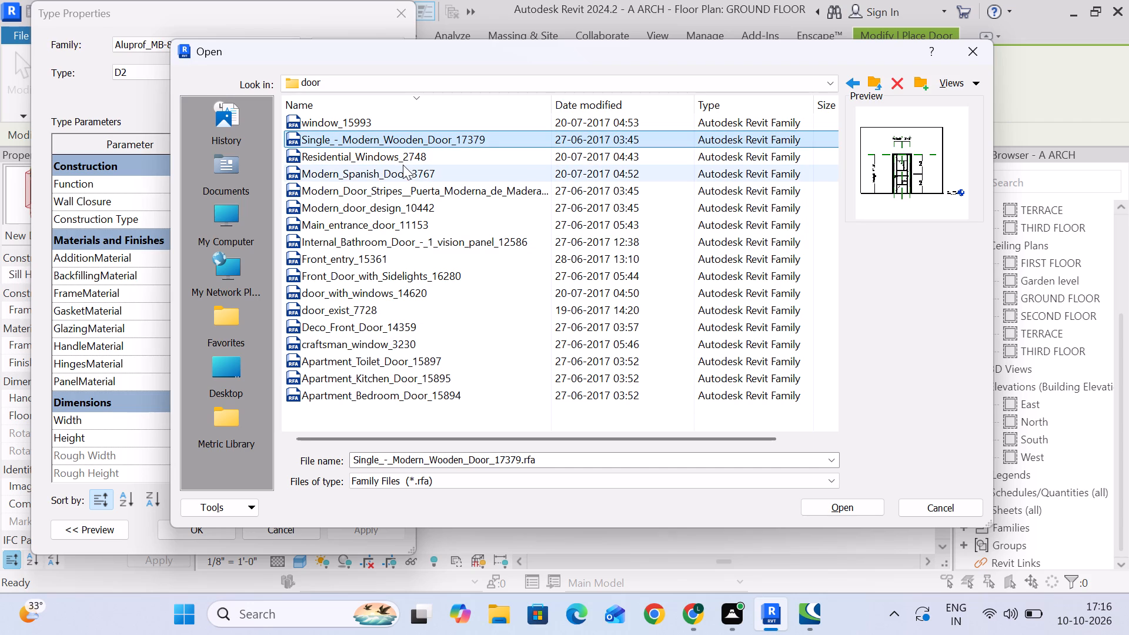
{"action": "left_click", "coordinate": [377, 186]}
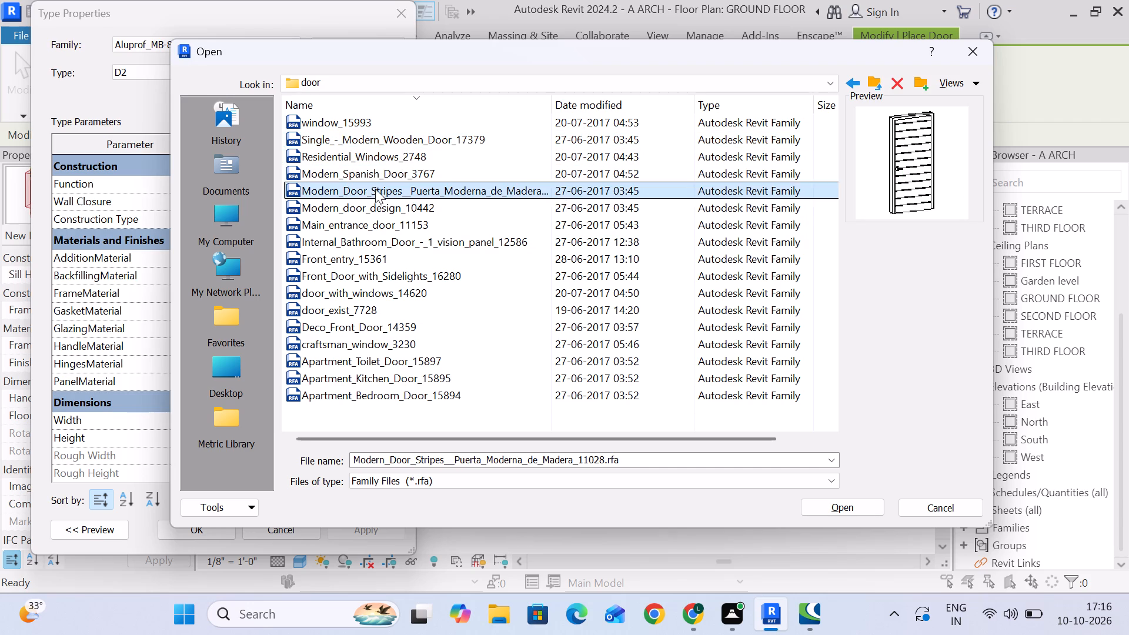
{"action": "left_click", "coordinate": [374, 213]}
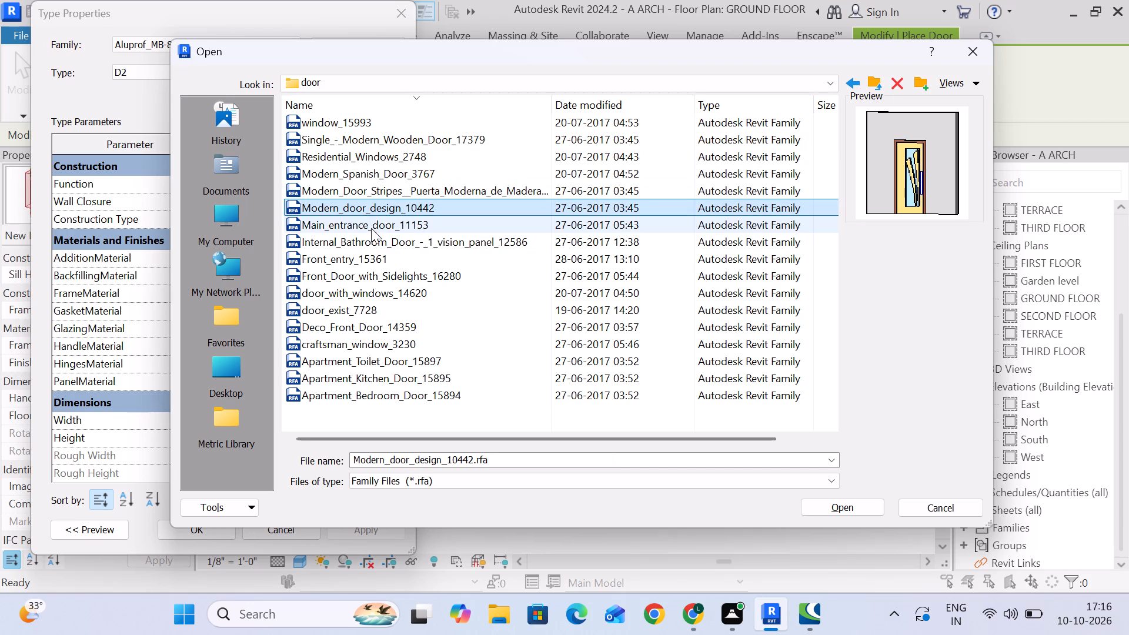
{"action": "left_click", "coordinate": [371, 228]}
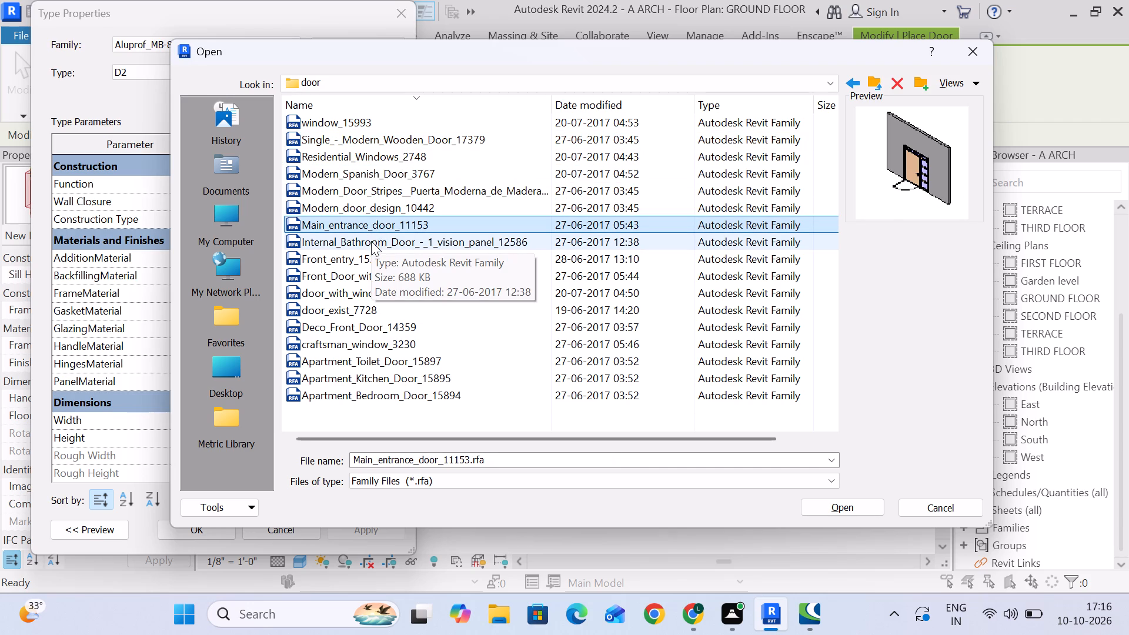
{"action": "left_click", "coordinate": [355, 245]}
{"action": "left_click", "coordinate": [354, 259]}
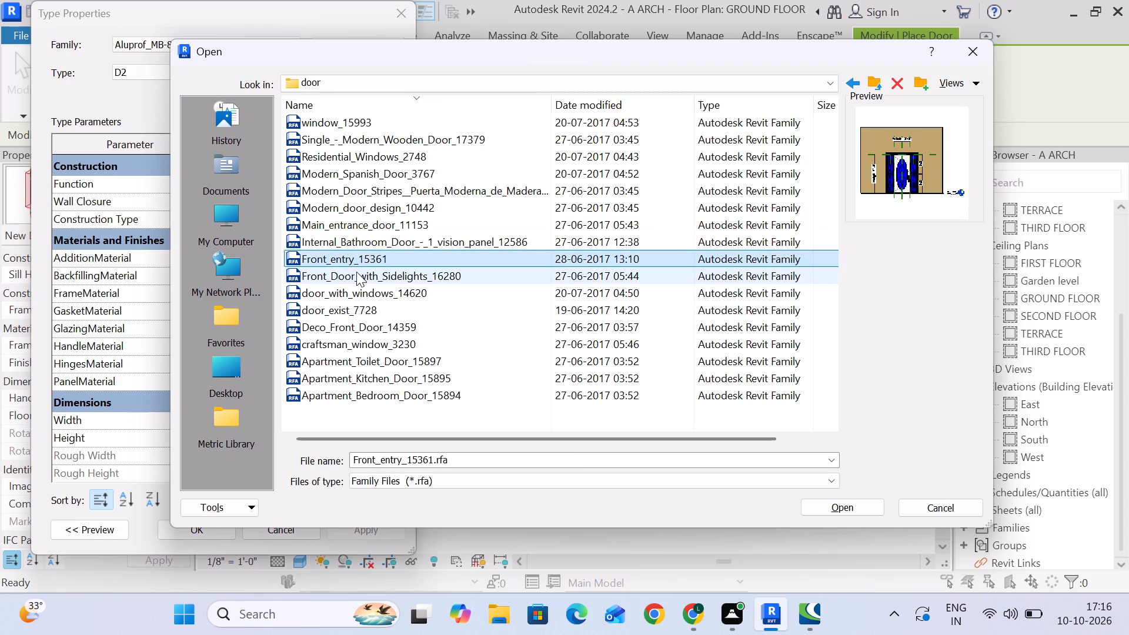
{"action": "left_click", "coordinate": [357, 273]}
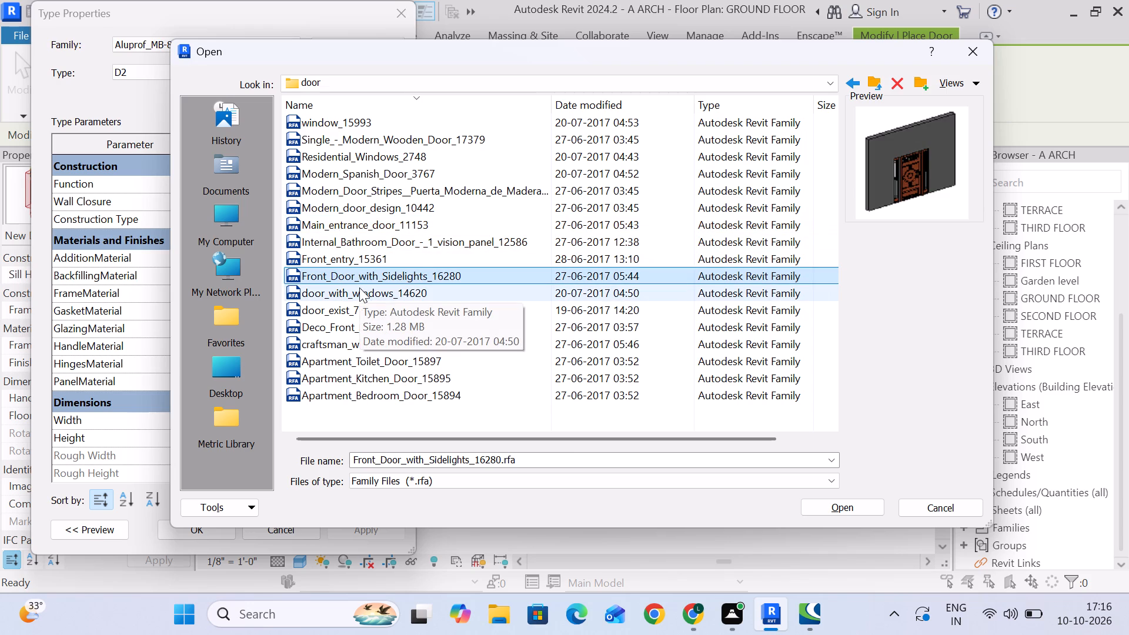
{"action": "left_click", "coordinate": [358, 260]}
{"action": "left_click", "coordinate": [355, 270]}
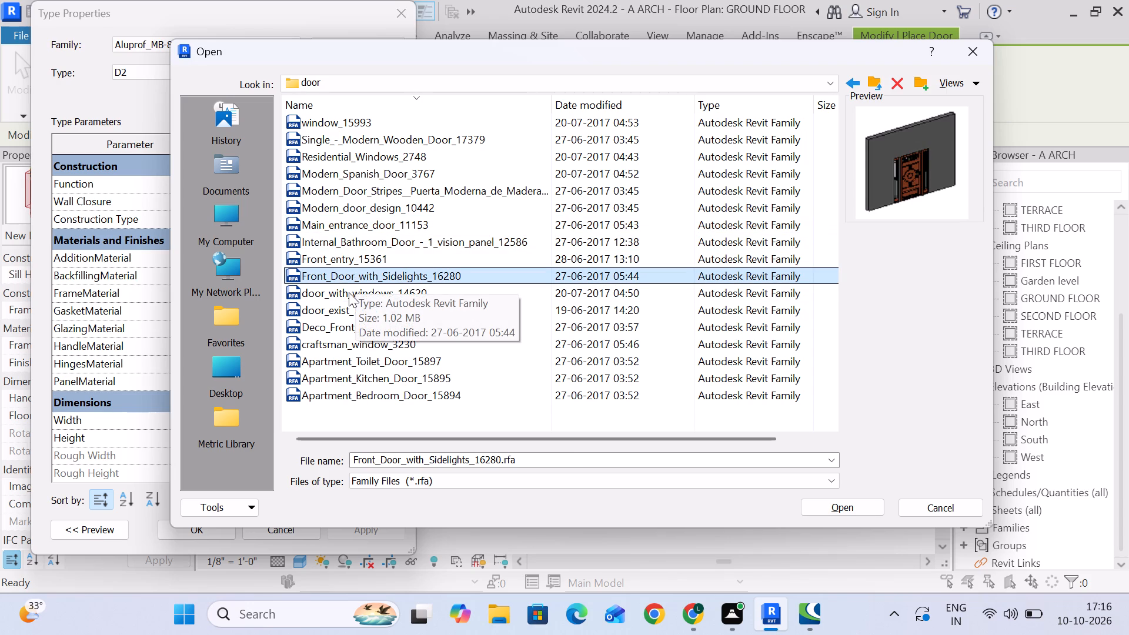
{"action": "left_click", "coordinate": [349, 292]}
{"action": "left_click", "coordinate": [353, 307]}
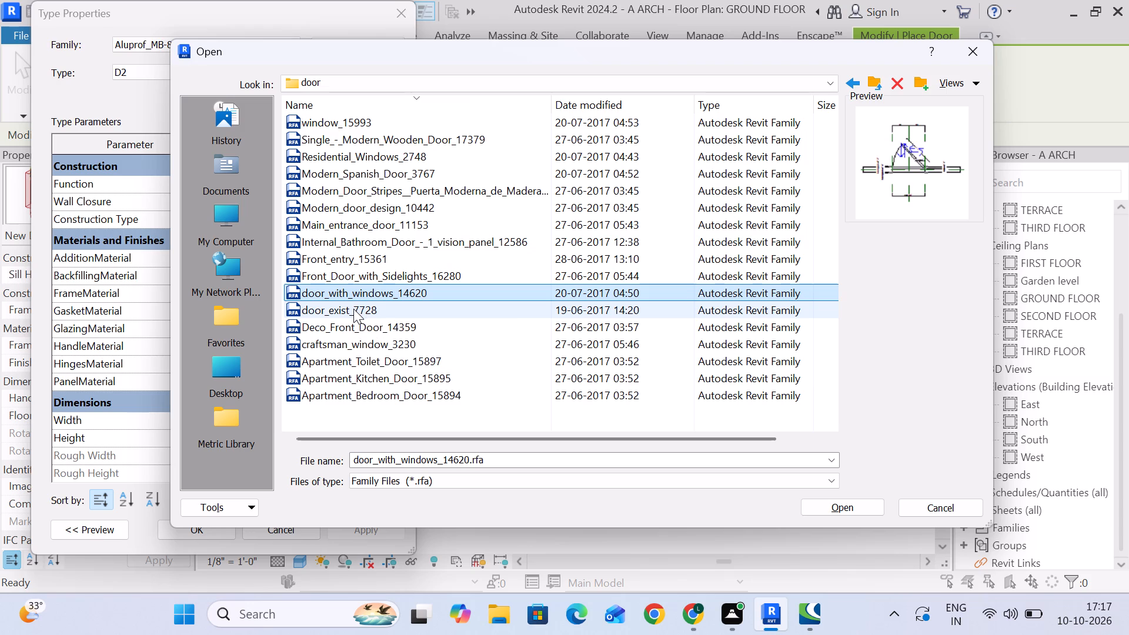
{"action": "left_click", "coordinate": [356, 323]}
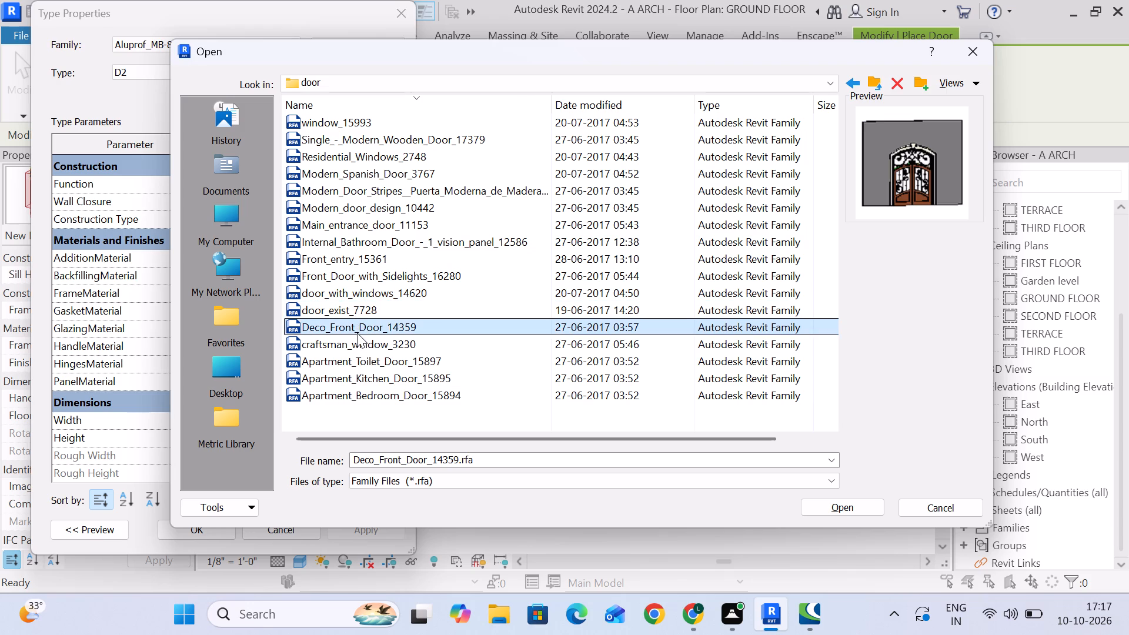
{"action": "left_click", "coordinate": [357, 336]}
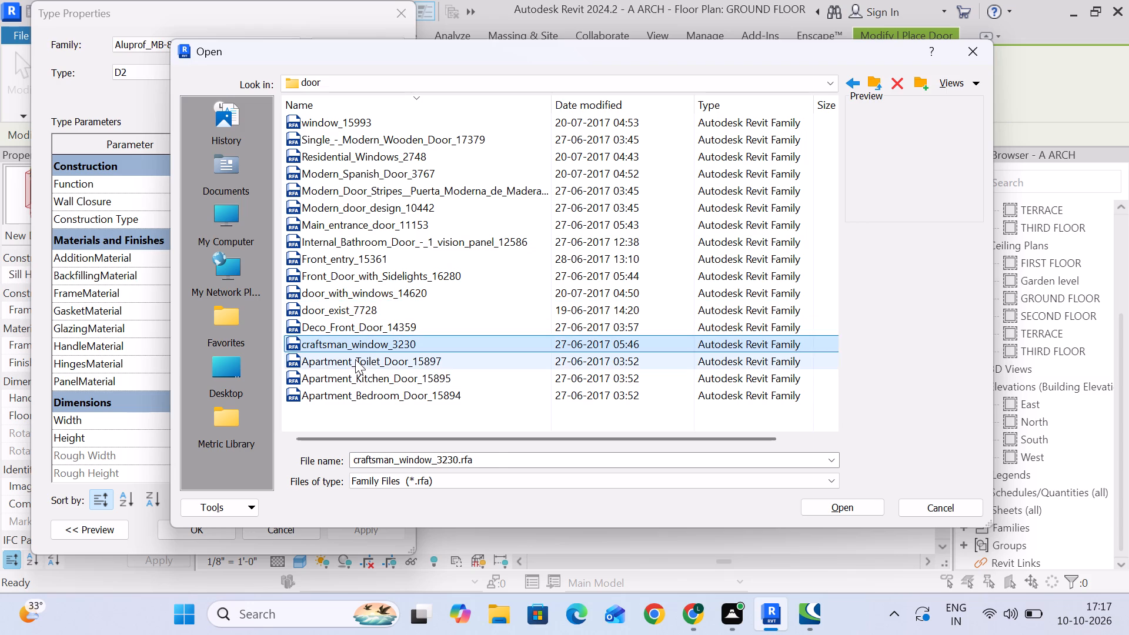
{"action": "left_click", "coordinate": [355, 360]}
{"action": "left_click", "coordinate": [355, 376]}
Load the Apartment_Bedroom_Door_15894 family and use its 1000mm x 2200mm type for door placement.
{"action": "left_click", "coordinate": [357, 399]}
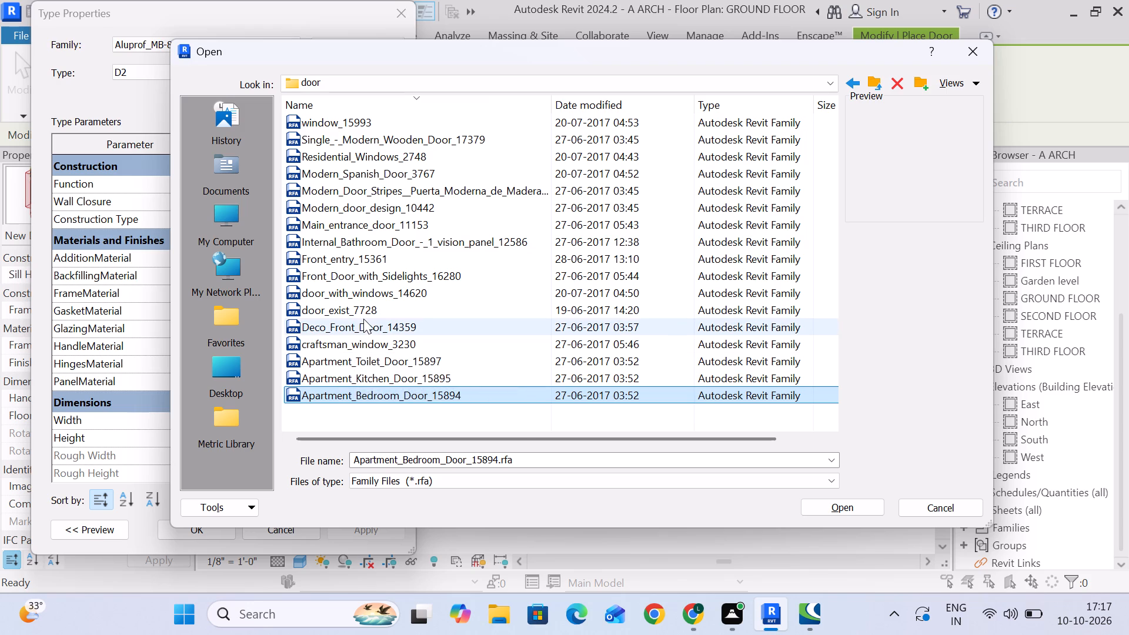
{"action": "left_click", "coordinate": [350, 393]}
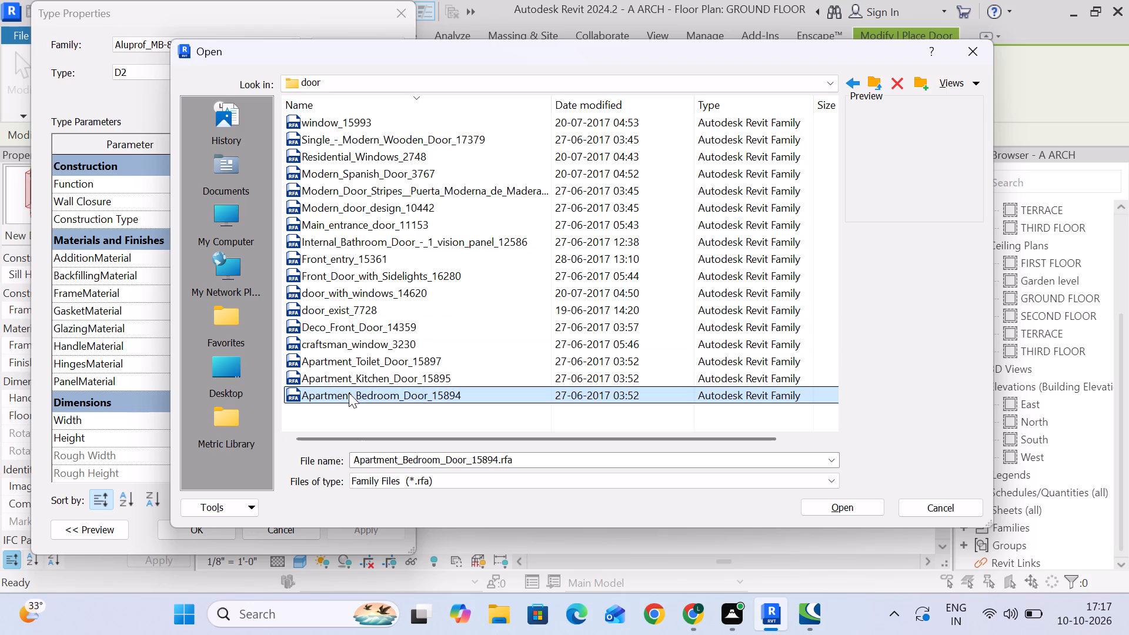
{"action": "left_click", "coordinate": [852, 509]}
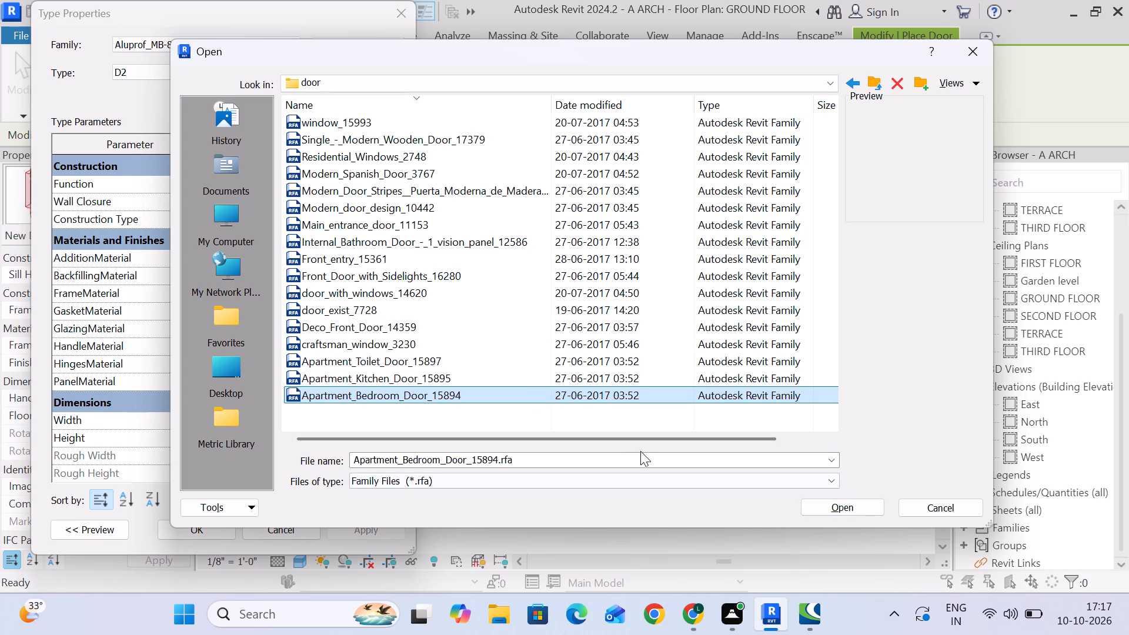
{"action": "left_click", "coordinate": [846, 504]}
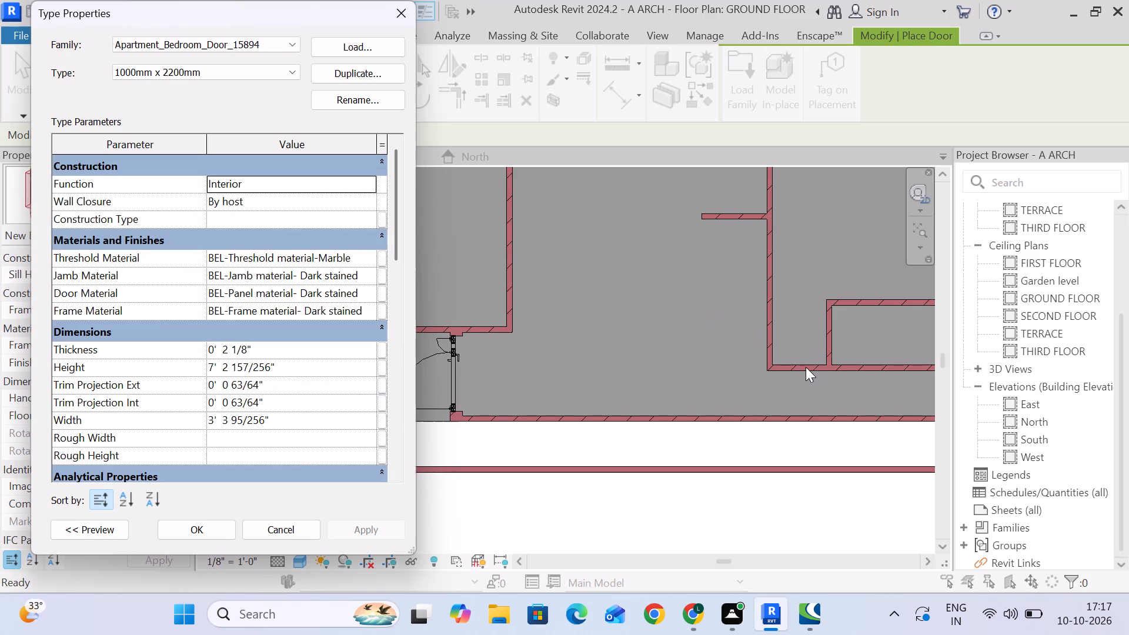
{"action": "left_click", "coordinate": [212, 529]}
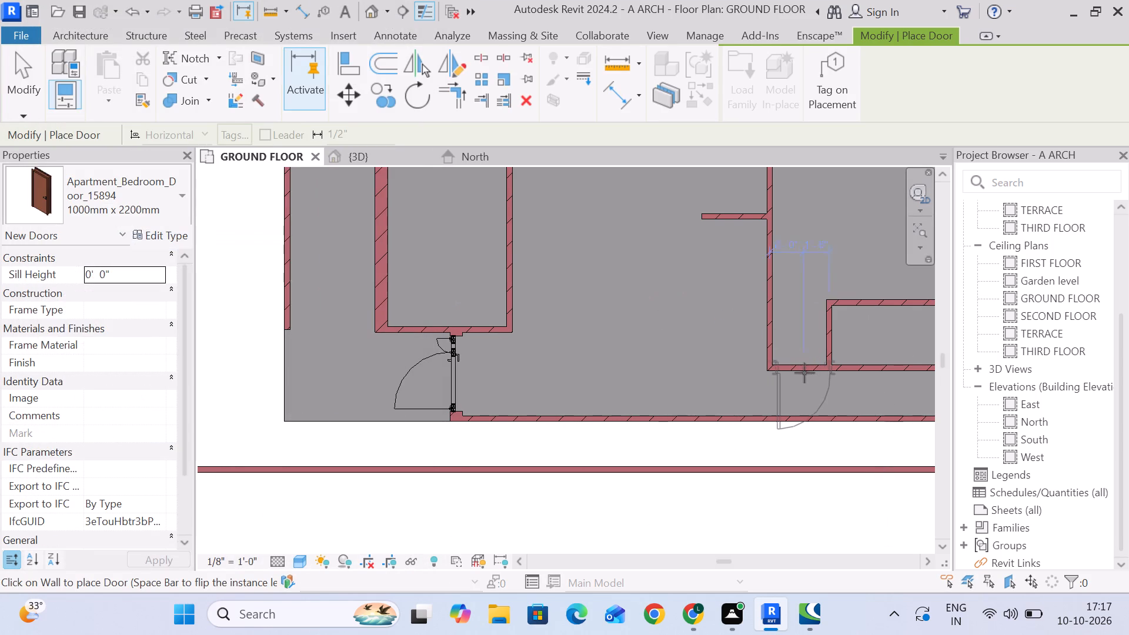
Place the bedroom door in the short wall segment closing the narrow passage beside the small room, centred about 1'-9" from each side wall.
{"action": "left_click", "coordinate": [805, 364]}
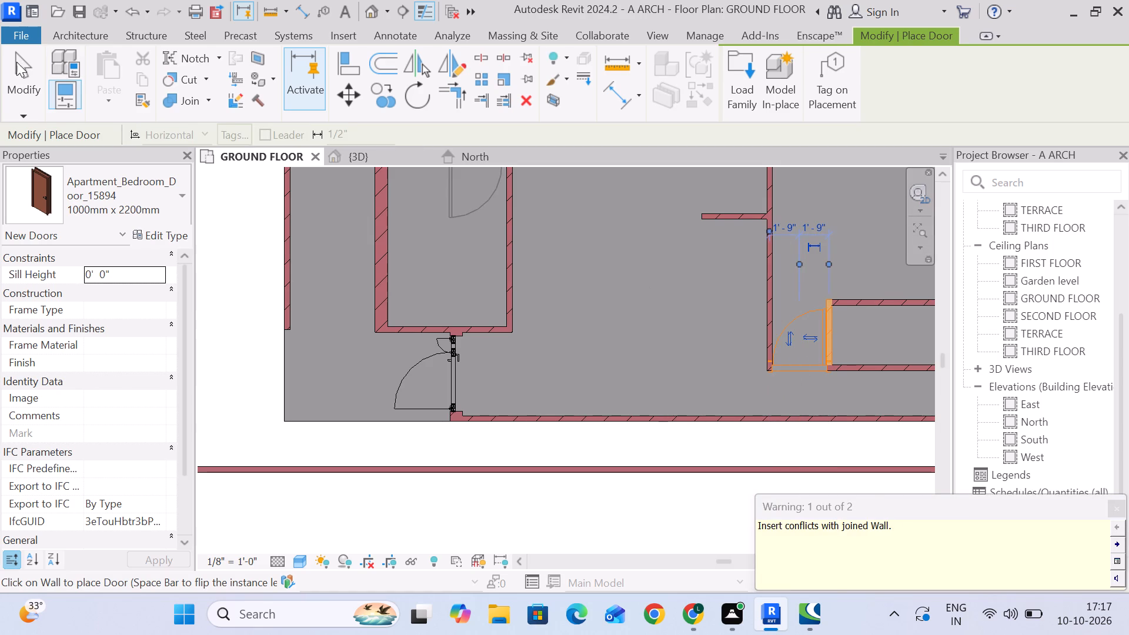
{"action": "left_click", "coordinate": [16, 62]}
Set the placed bedroom door's type dimensions to a height of 7' 0" and a width of 3' 0".
{"action": "left_click", "coordinate": [801, 367]}
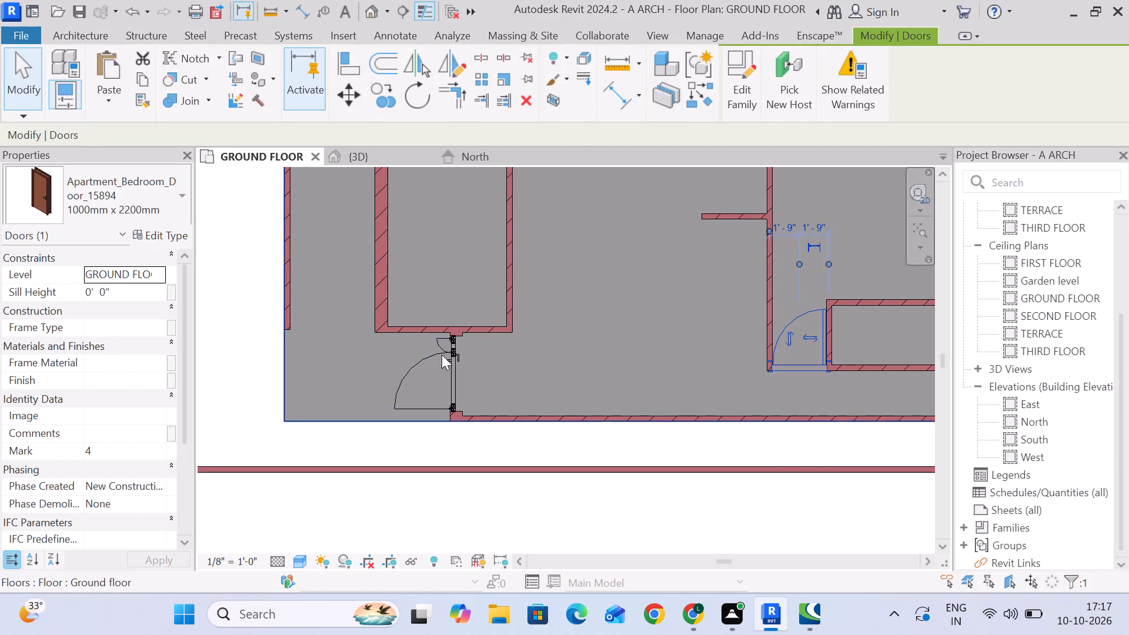
{"action": "left_click", "coordinate": [144, 228]}
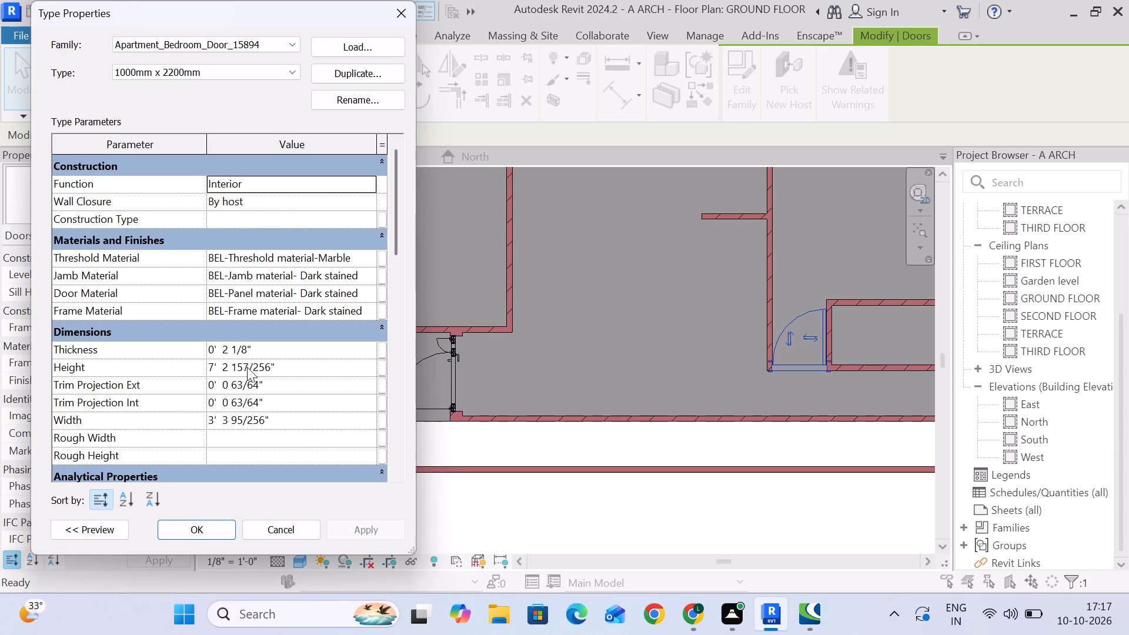
{"action": "scroll", "coordinate": [166, 356], "scroll_direction": "down", "scroll_amount": 2}
{"action": "left_click", "coordinate": [306, 293]}
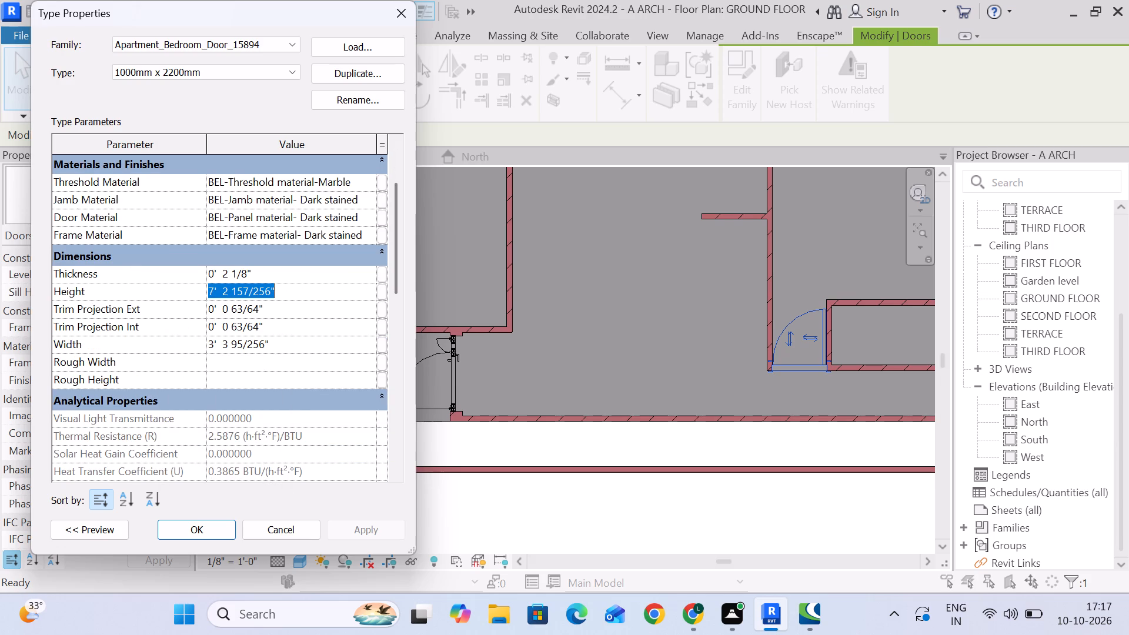
{"action": "key", "text": "7"}
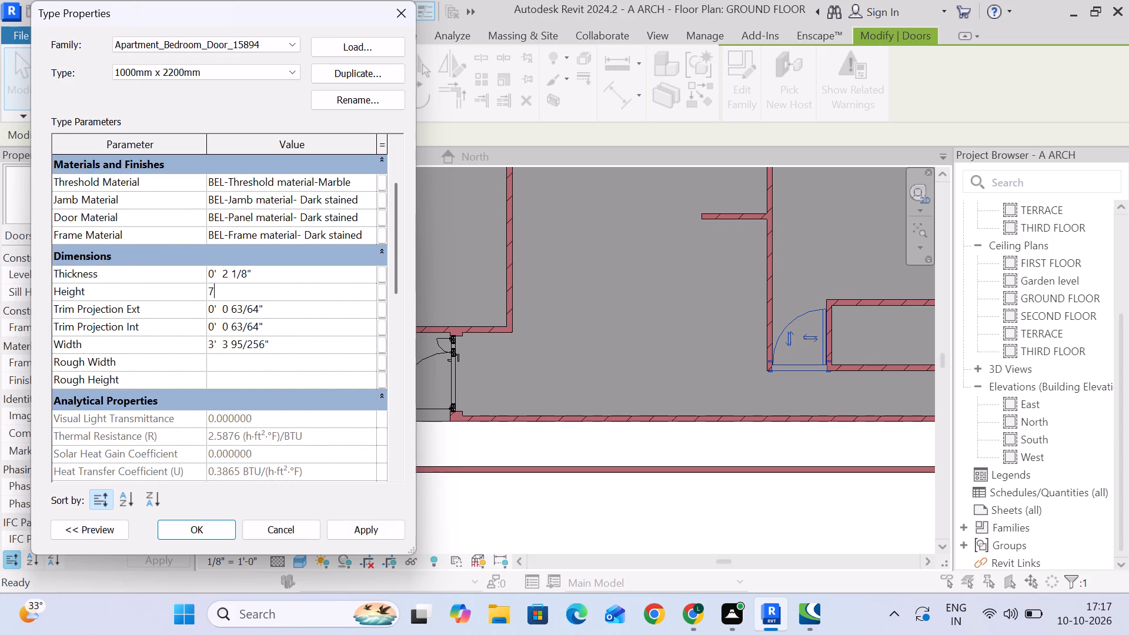
{"action": "key", "text": "Return"}
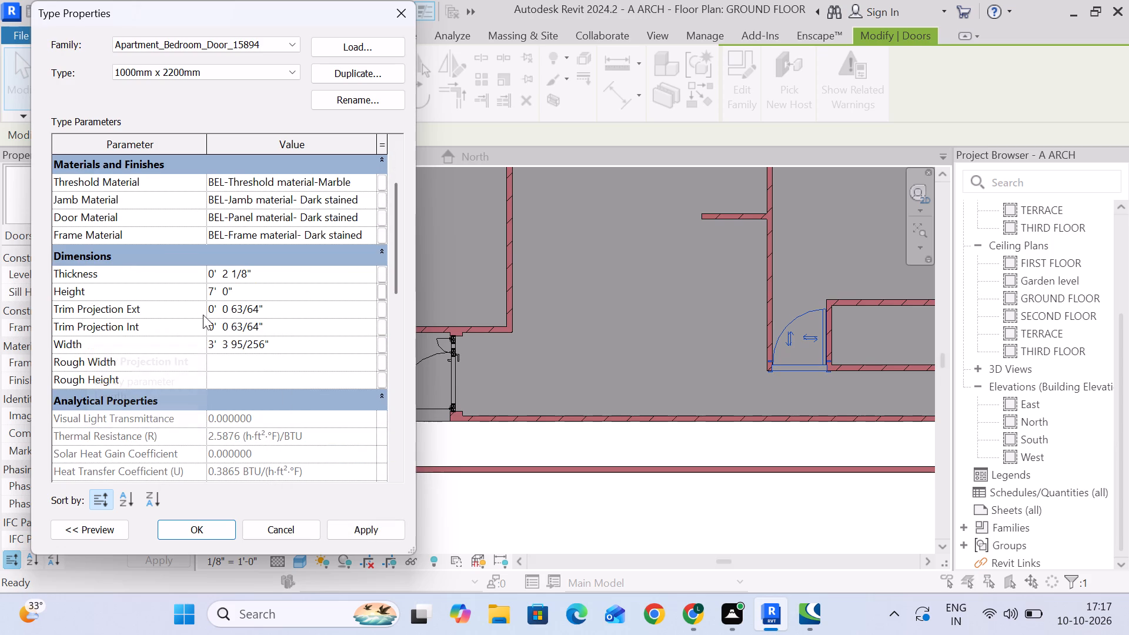
{"action": "left_click", "coordinate": [272, 272]}
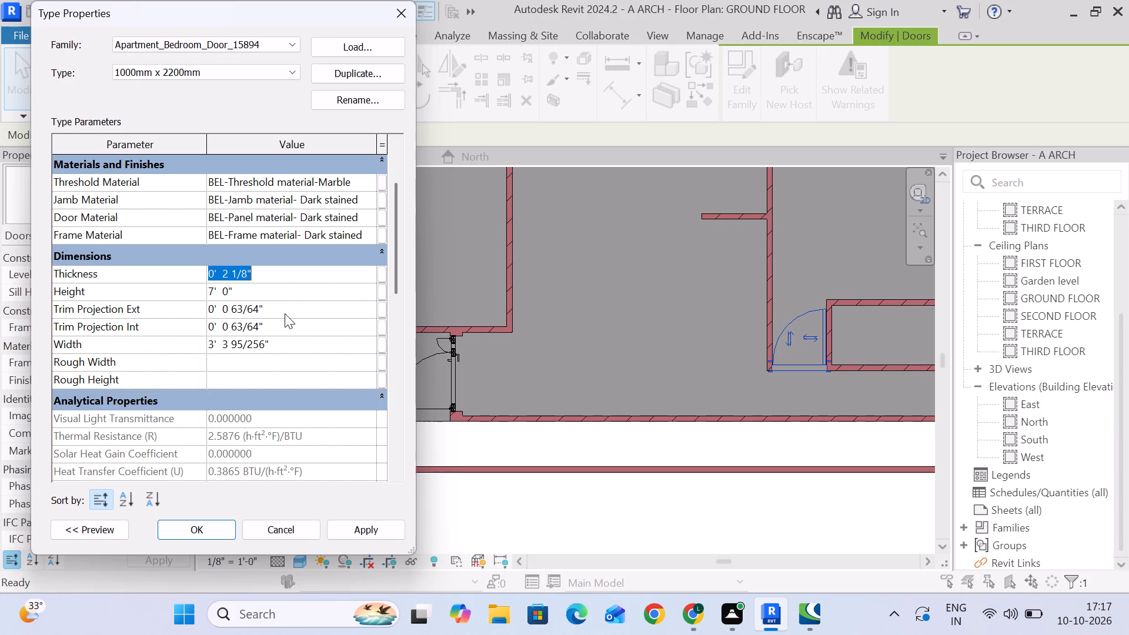
{"action": "left_click", "coordinate": [296, 347]}
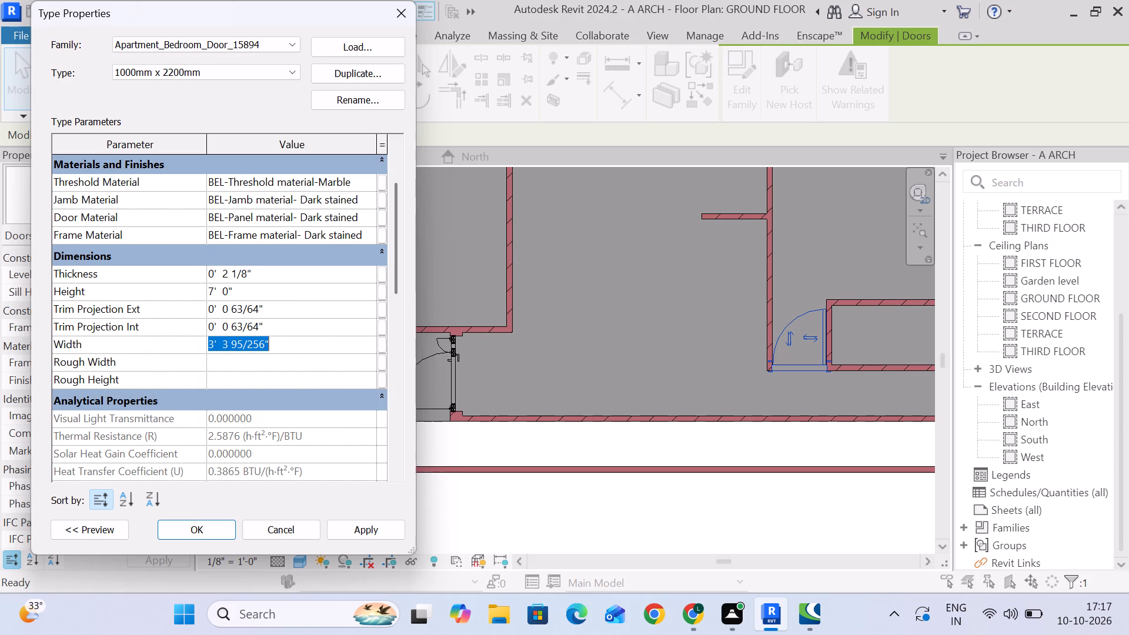
{"action": "key", "text": "3"}
{"action": "key", "text": "Return"}
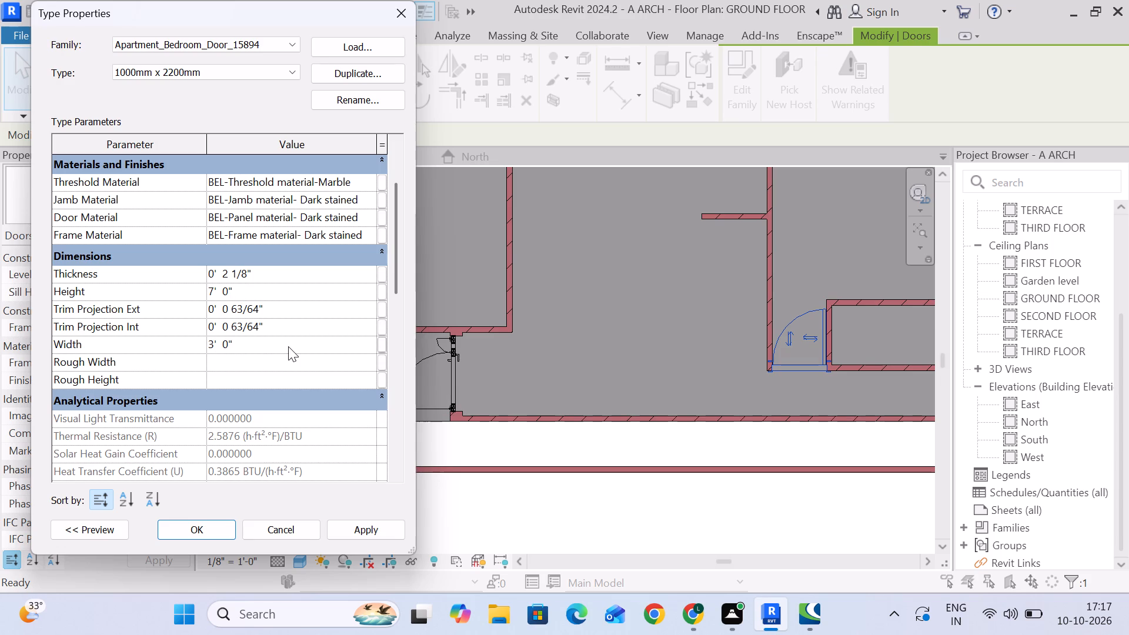
{"action": "left_click", "coordinate": [346, 530]}
{"action": "left_click", "coordinate": [196, 533]}
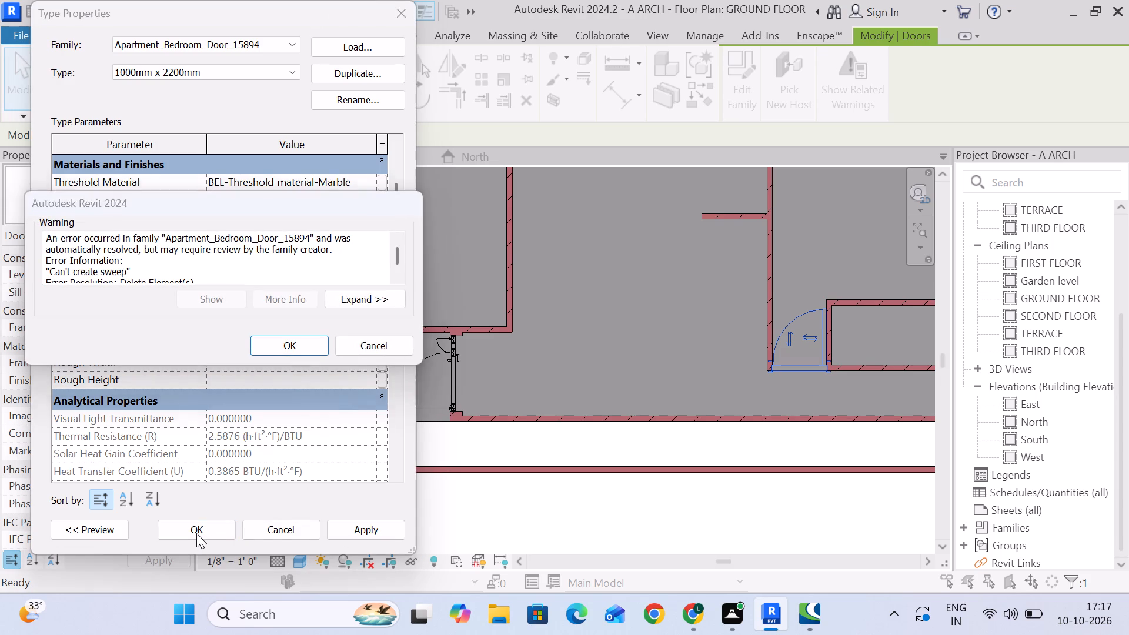
{"action": "left_click", "coordinate": [288, 343]}
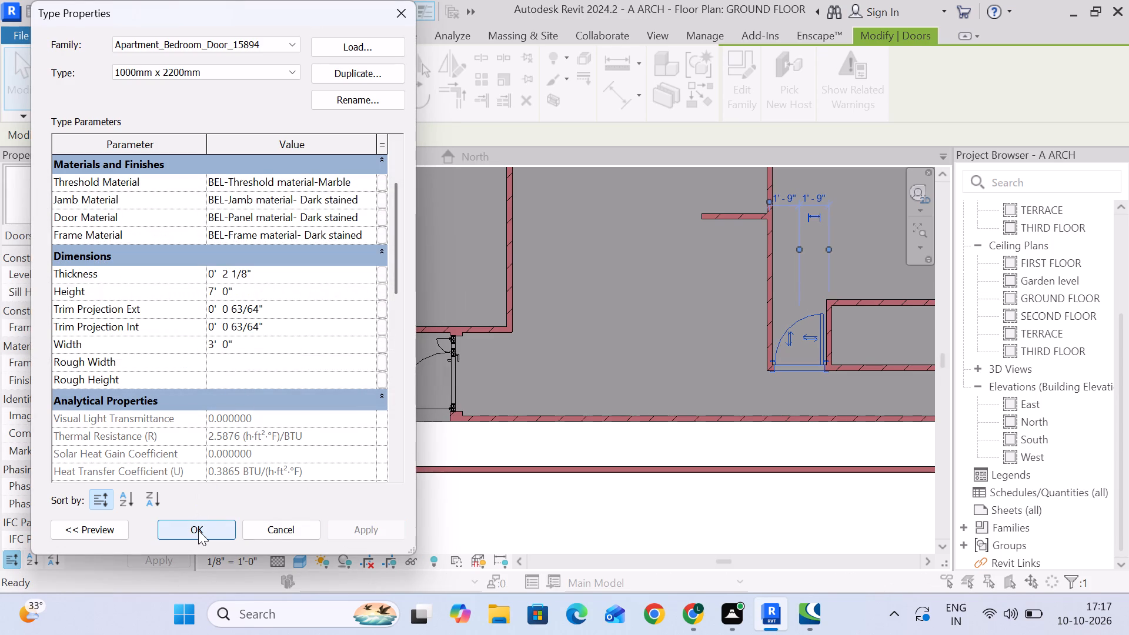
{"action": "left_click", "coordinate": [198, 530]}
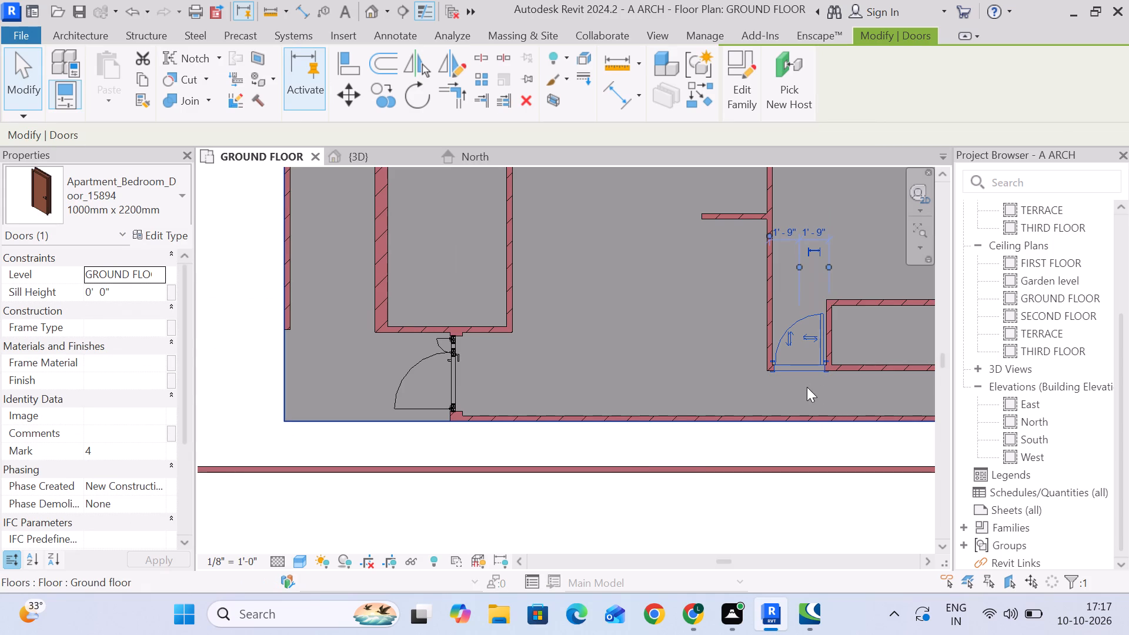
Examine the placed bedroom door and its surrounding walls from several angles in the 3D view.
{"action": "left_click", "coordinate": [720, 526]}
{"action": "left_click", "coordinate": [804, 358]}
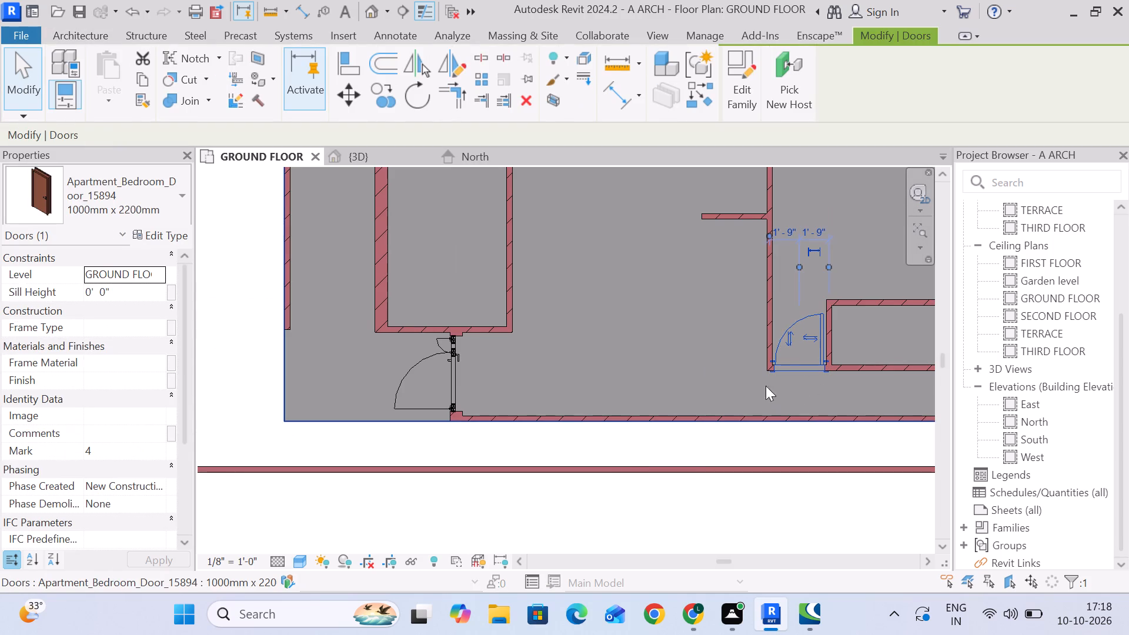
{"action": "left_click", "coordinate": [380, 156]}
{"action": "scroll", "coordinate": [771, 438], "scroll_direction": "down", "scroll_amount": 5}
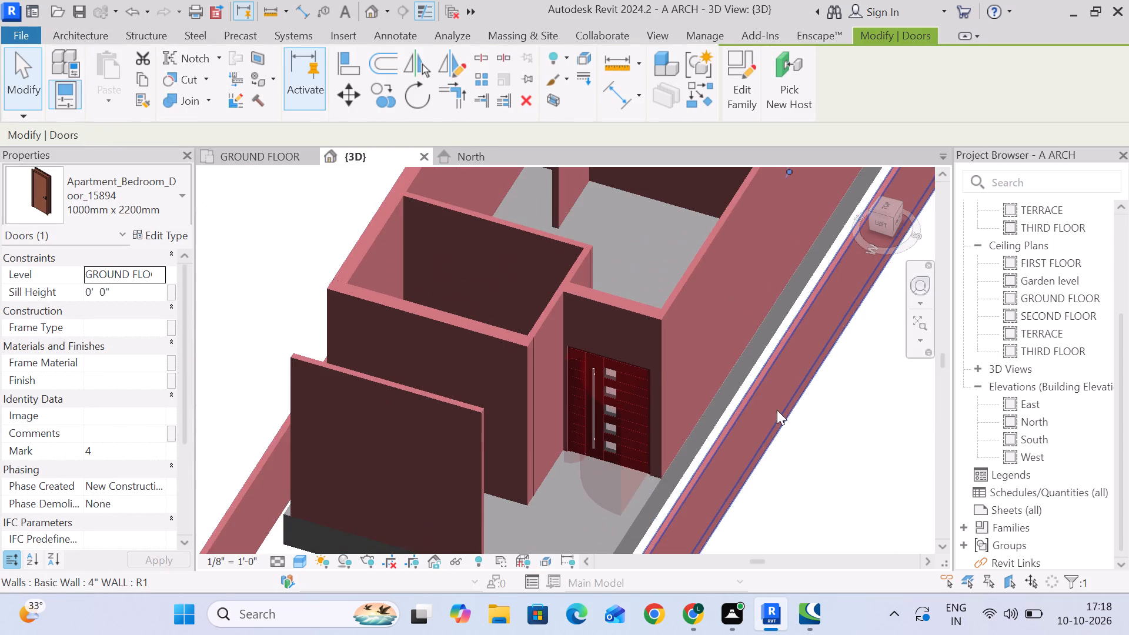
{"action": "middle_click_drag", "start_coordinate": [716, 472], "coordinate": [562, 611]}
{"action": "scroll", "coordinate": [570, 298], "scroll_direction": "up", "scroll_amount": 3}
{"action": "scroll", "coordinate": [576, 299], "scroll_direction": "down", "scroll_amount": 3}
{"action": "scroll", "coordinate": [723, 373], "scroll_direction": "down", "scroll_amount": 2}
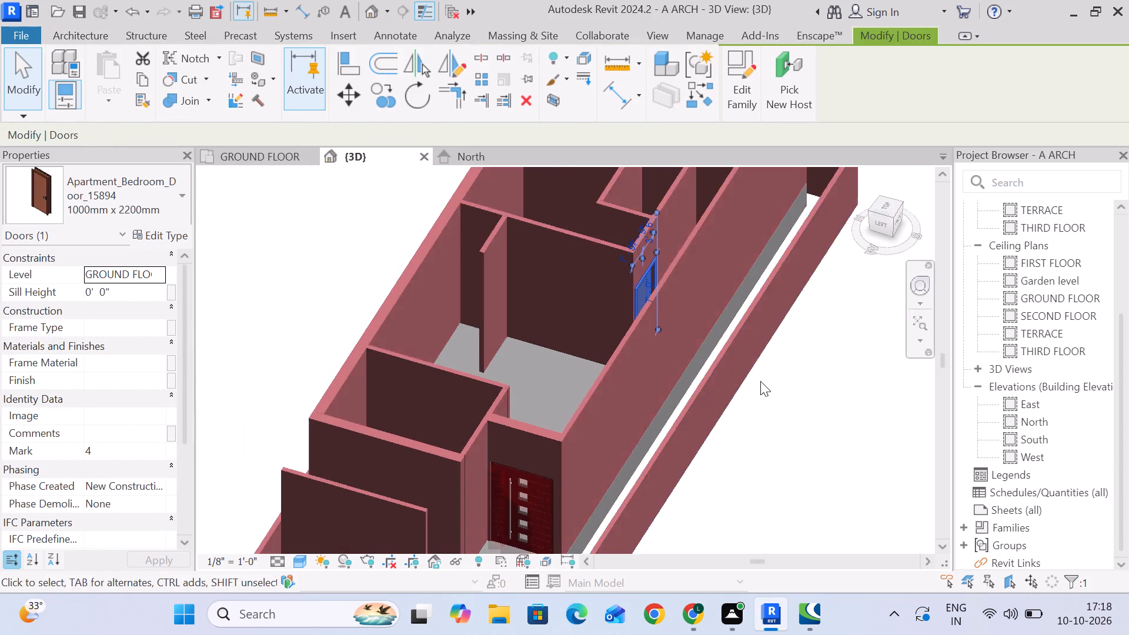
{"action": "middle_click_drag", "start_coordinate": [736, 402], "coordinate": [711, 529], "text": "shift"}
{"action": "scroll", "coordinate": [647, 325], "scroll_direction": "up", "scroll_amount": 12}
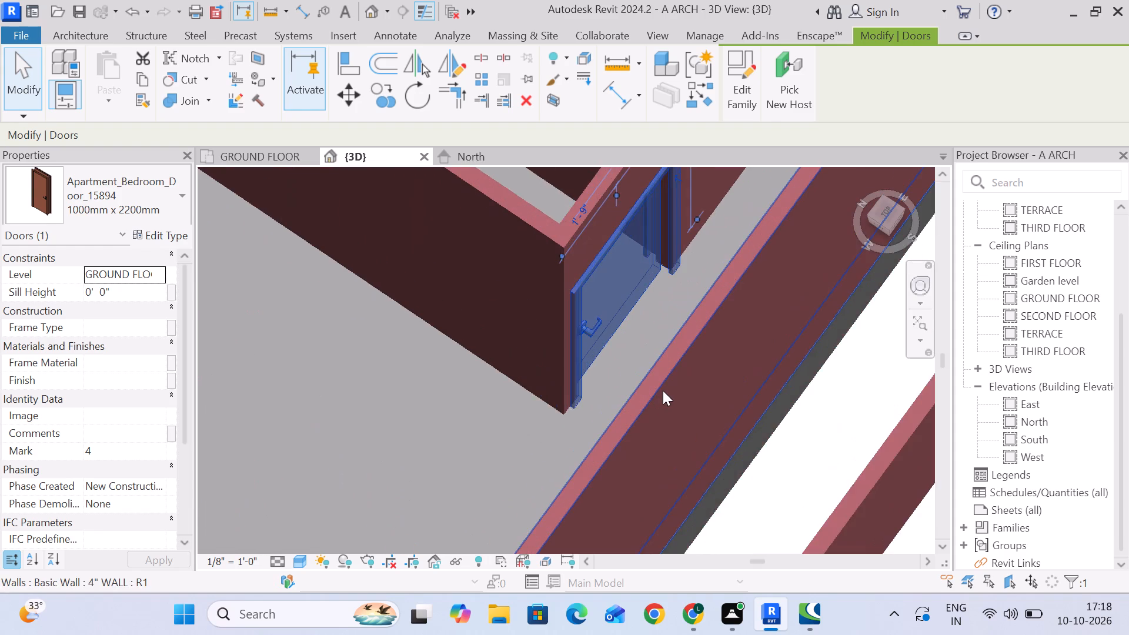
{"action": "key", "text": "Escape"}
{"action": "scroll", "coordinate": [643, 363], "scroll_direction": "down", "scroll_amount": 3}
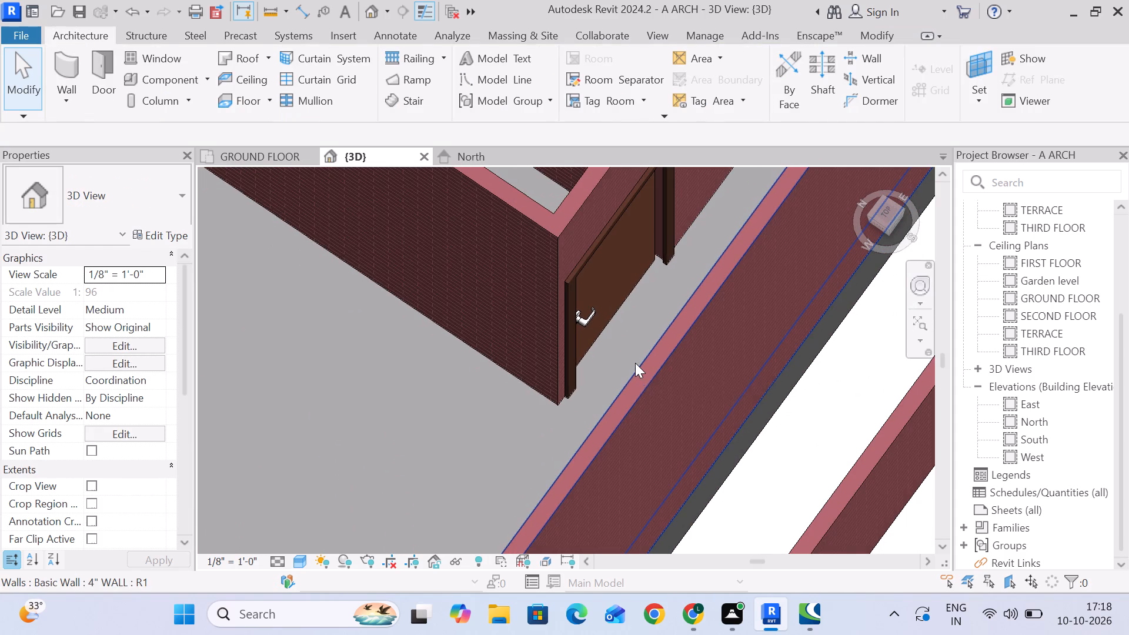
{"action": "middle_click_drag", "start_coordinate": [627, 323], "coordinate": [622, 292], "text": "shift"}
{"action": "scroll", "coordinate": [624, 292], "scroll_direction": "up", "scroll_amount": 1}
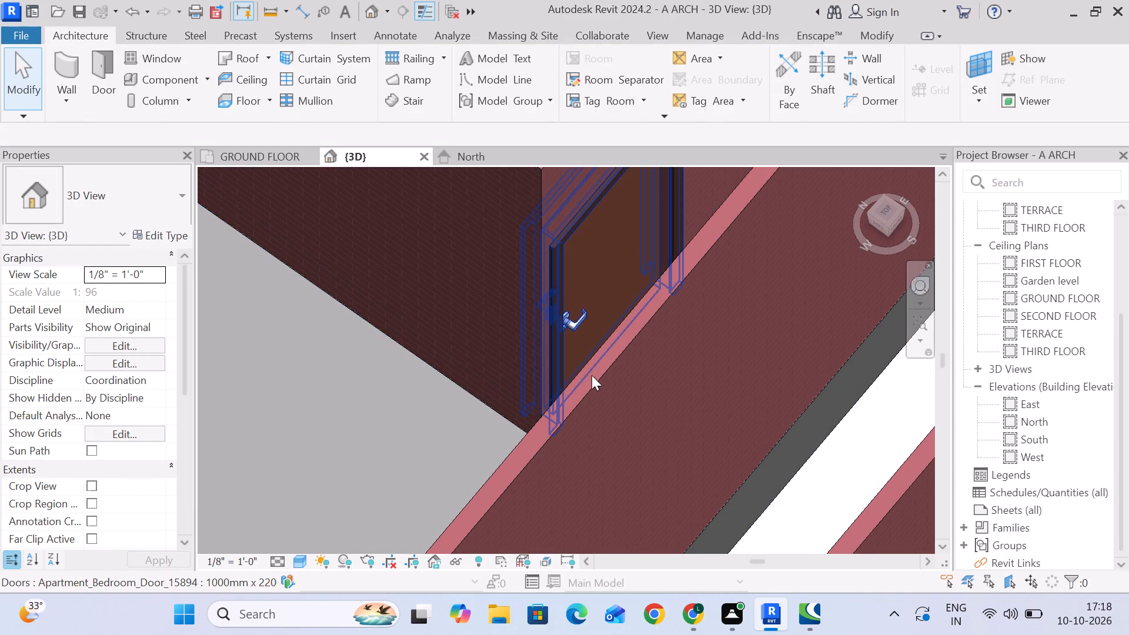
{"action": "scroll", "coordinate": [549, 373], "scroll_direction": "down", "scroll_amount": 3}
{"action": "middle_click_drag", "start_coordinate": [501, 333], "coordinate": [795, 260], "text": "shift"}
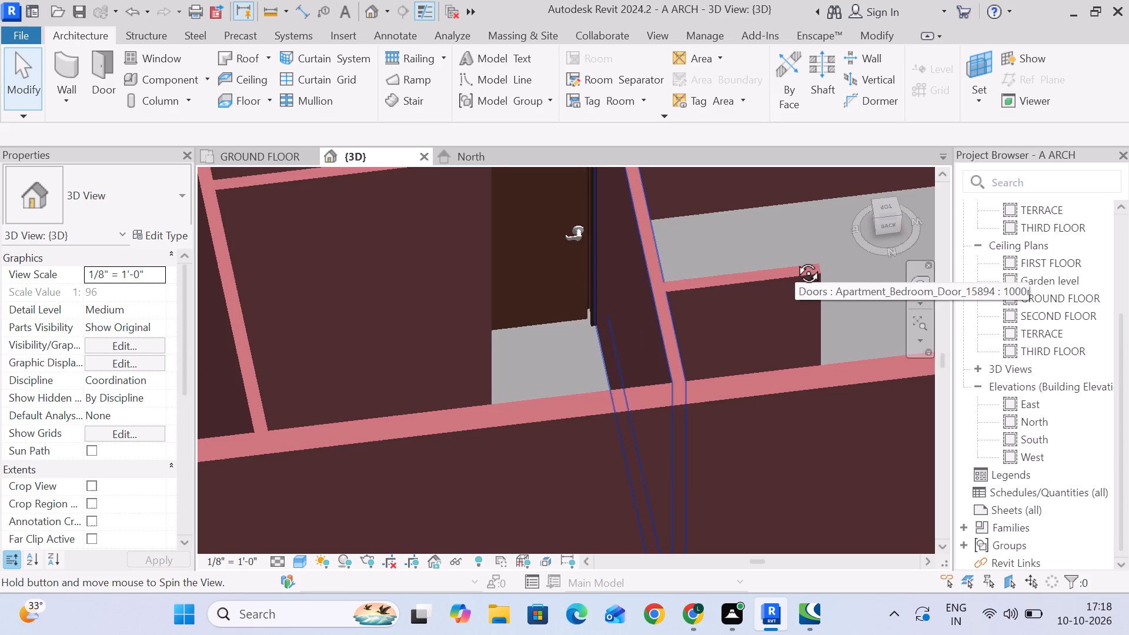
{"action": "middle_click_drag", "start_coordinate": [795, 260], "coordinate": [796, 266], "text": "shift"}
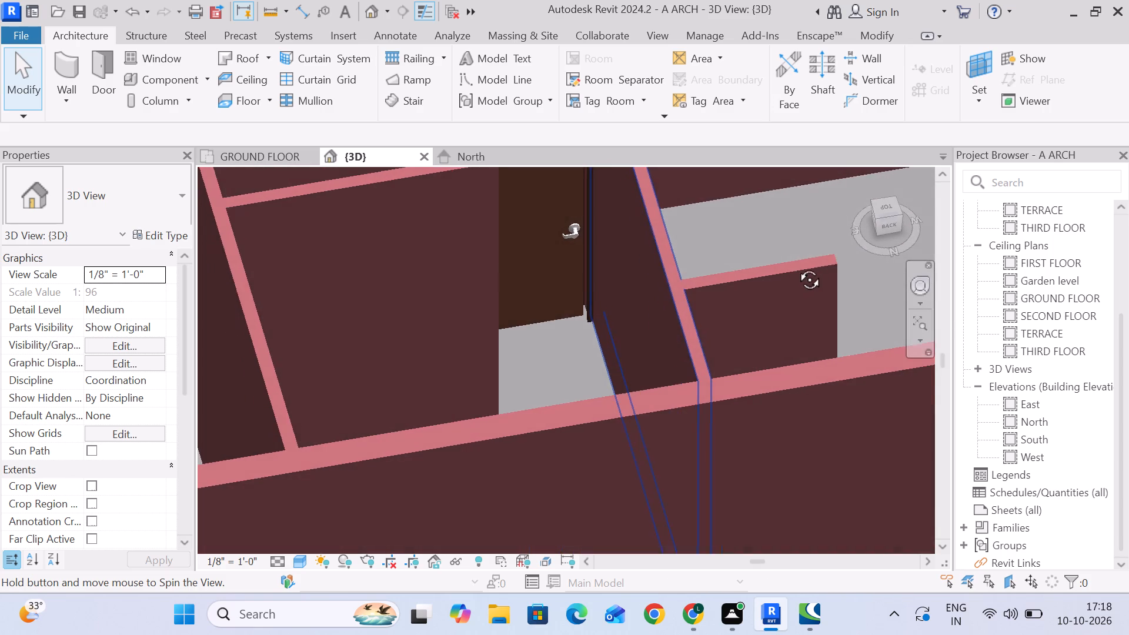
{"action": "middle_click_drag", "start_coordinate": [796, 266], "coordinate": [457, 410], "text": "shift"}
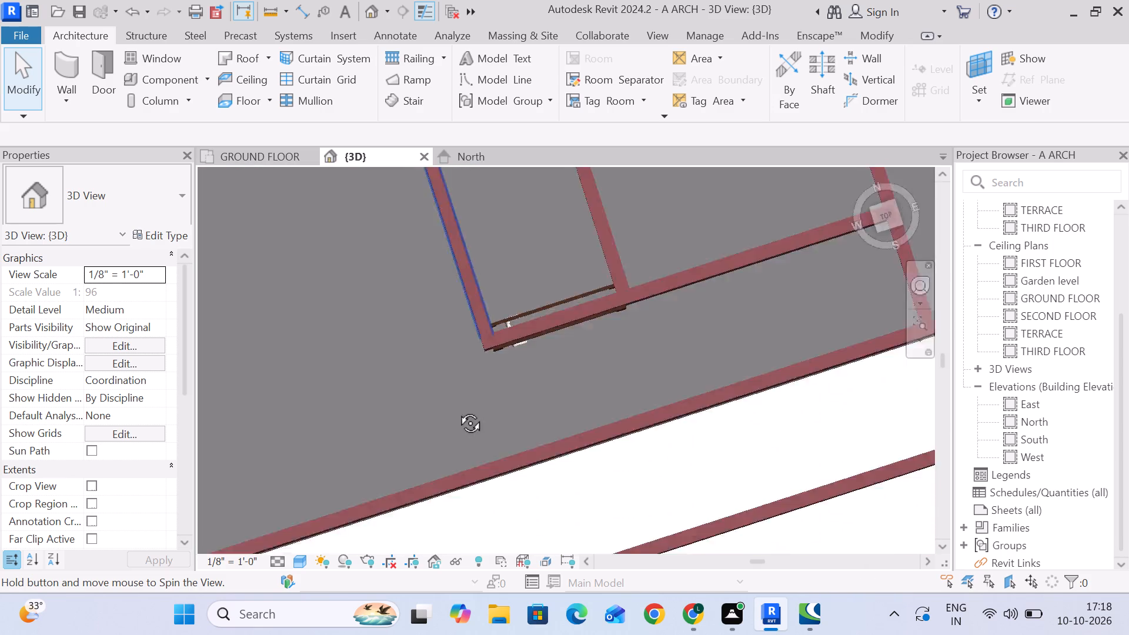
{"action": "middle_click_drag", "start_coordinate": [457, 410], "coordinate": [557, 343], "text": "shift"}
{"action": "scroll", "coordinate": [569, 343], "scroll_direction": "down", "scroll_amount": 5}
{"action": "middle_click_drag", "start_coordinate": [616, 438], "coordinate": [592, 302]}
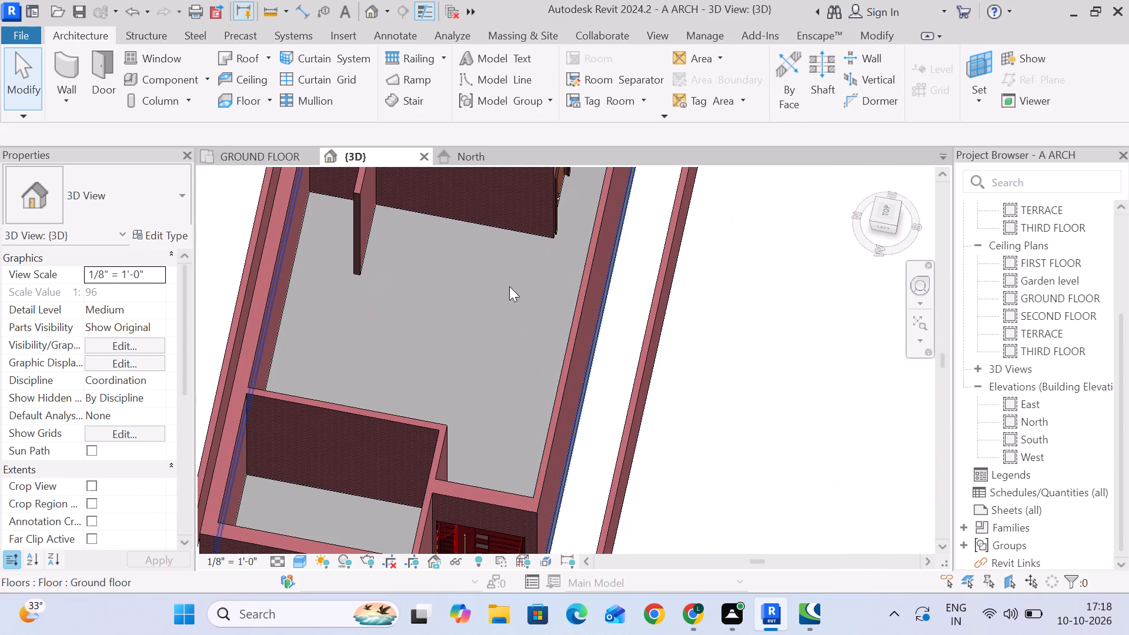
{"action": "middle_click_drag", "start_coordinate": [485, 429], "coordinate": [479, 301]}
Load the Front_Door_with_Sidelights_16280 family from the door folder as the replacement for the D1 E entrance door.
{"action": "left_click", "coordinate": [475, 412]}
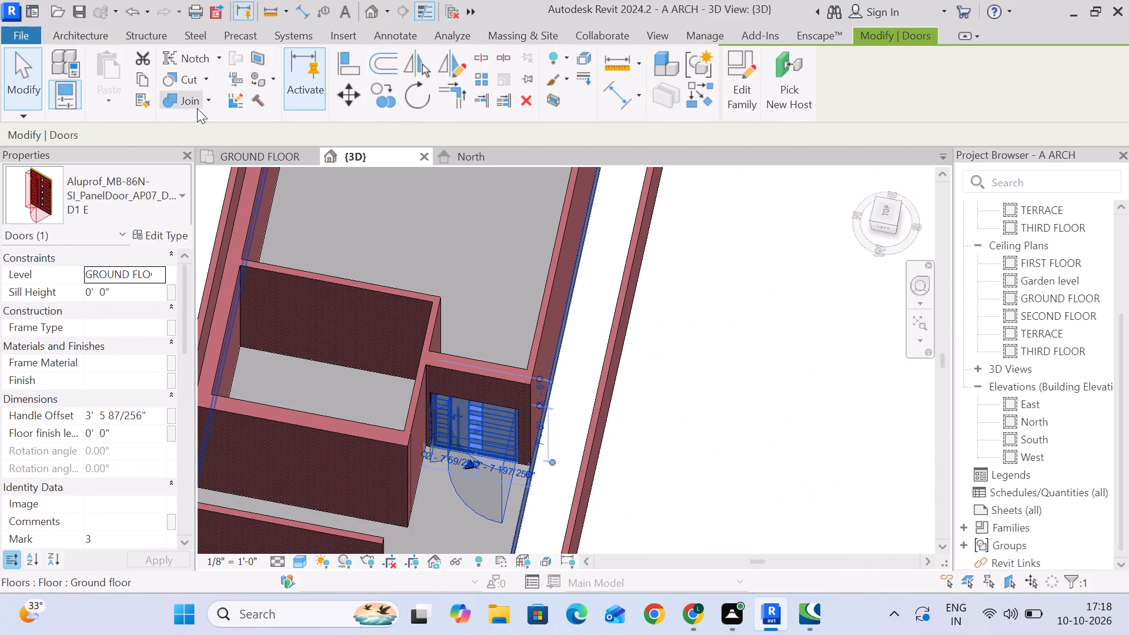
{"action": "left_click", "coordinate": [135, 232]}
{"action": "left_click", "coordinate": [363, 39]}
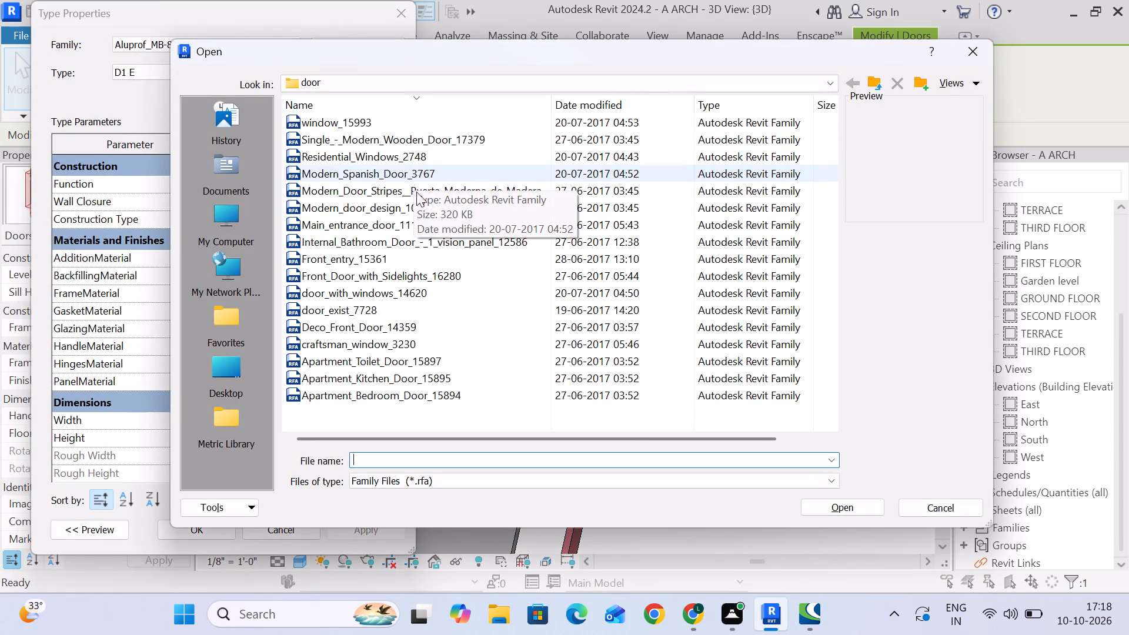
{"action": "left_click", "coordinate": [382, 283]}
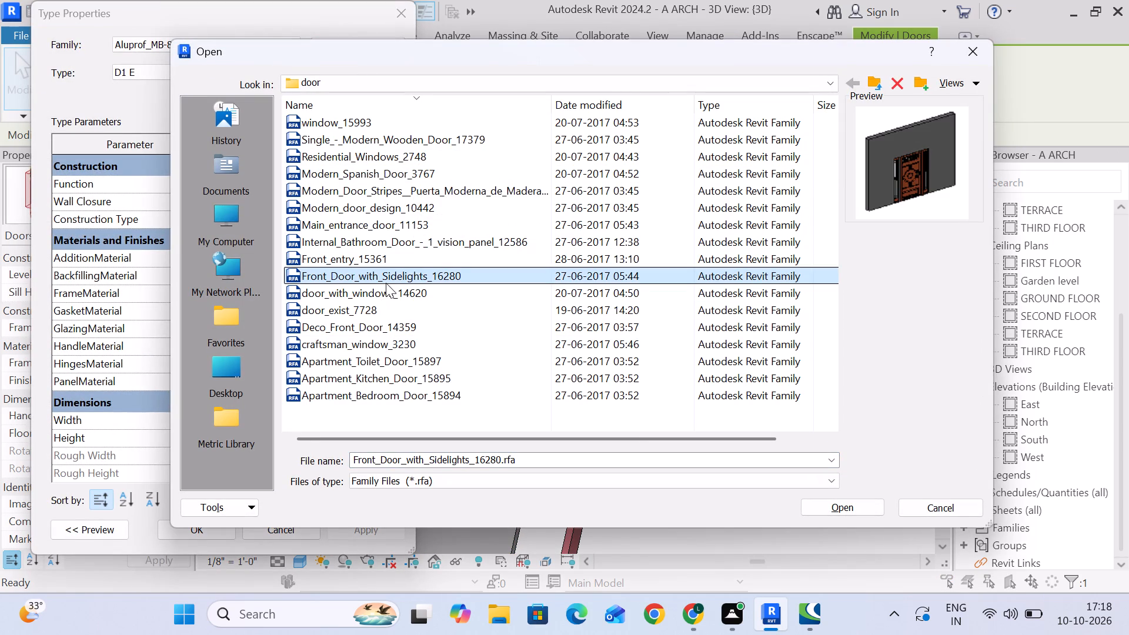
{"action": "left_click", "coordinate": [823, 508]}
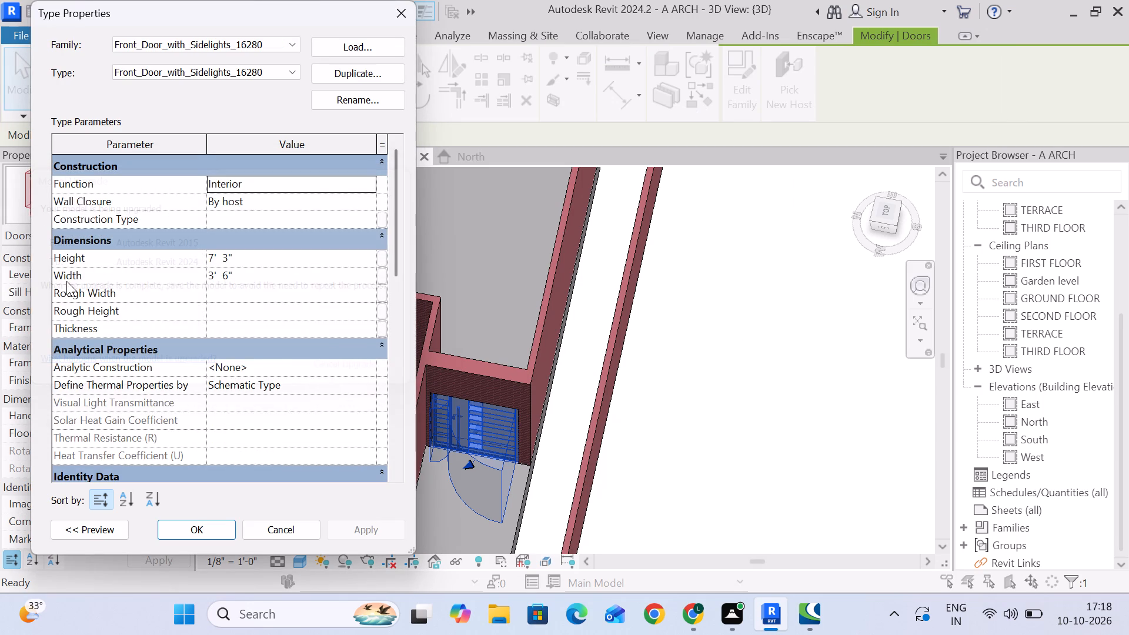
Set the Front_Door_with_Sidelights_16280 type's width to 4' 6" and apply it to the entrance door.
{"action": "left_click", "coordinate": [259, 272]}
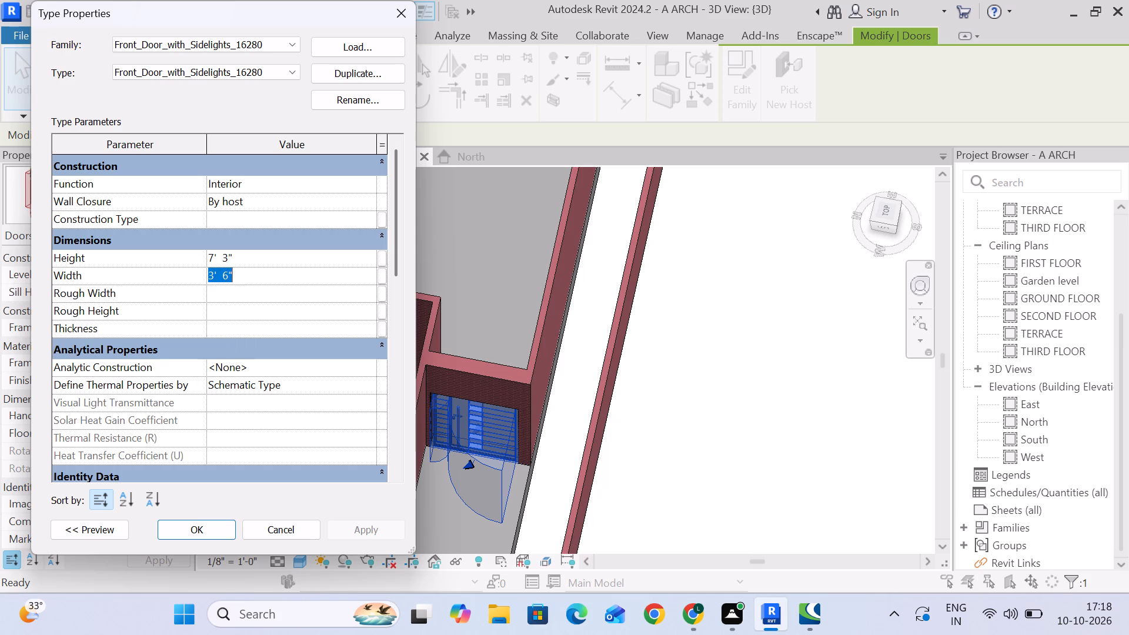
{"action": "key", "text": "4"}
{"action": "key", "text": "6"}
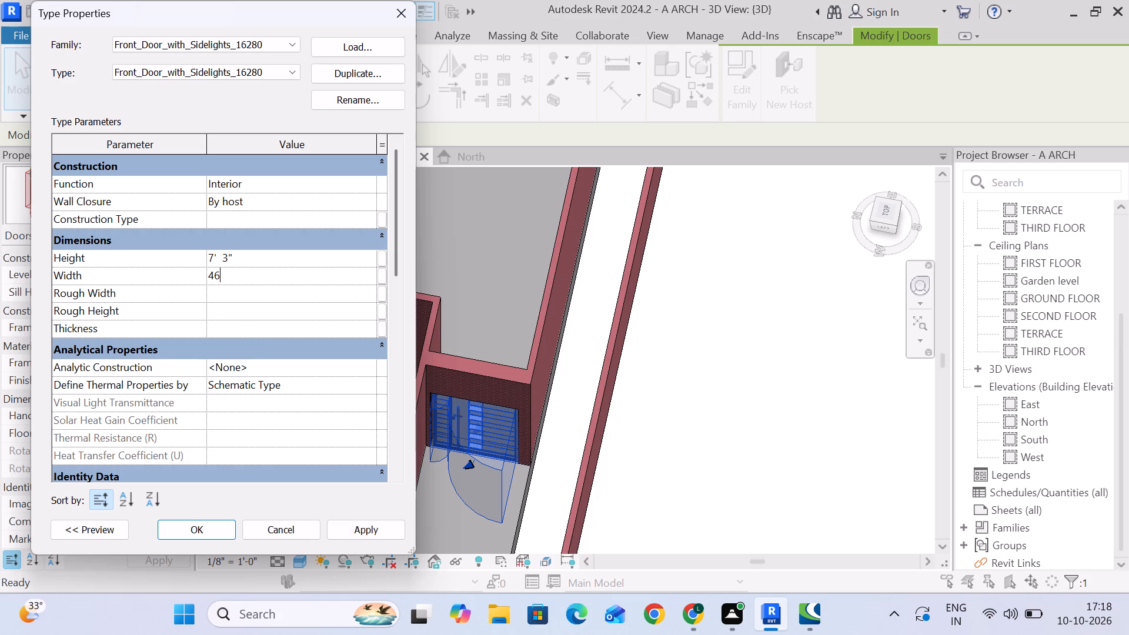
{"action": "key", "text": "BackSpace"}
{"action": "type", "text": "'6"}
{"action": "key", "text": "shift+quotedbl"}
{"action": "key", "text": "Return"}
{"action": "left_click", "coordinate": [354, 530]}
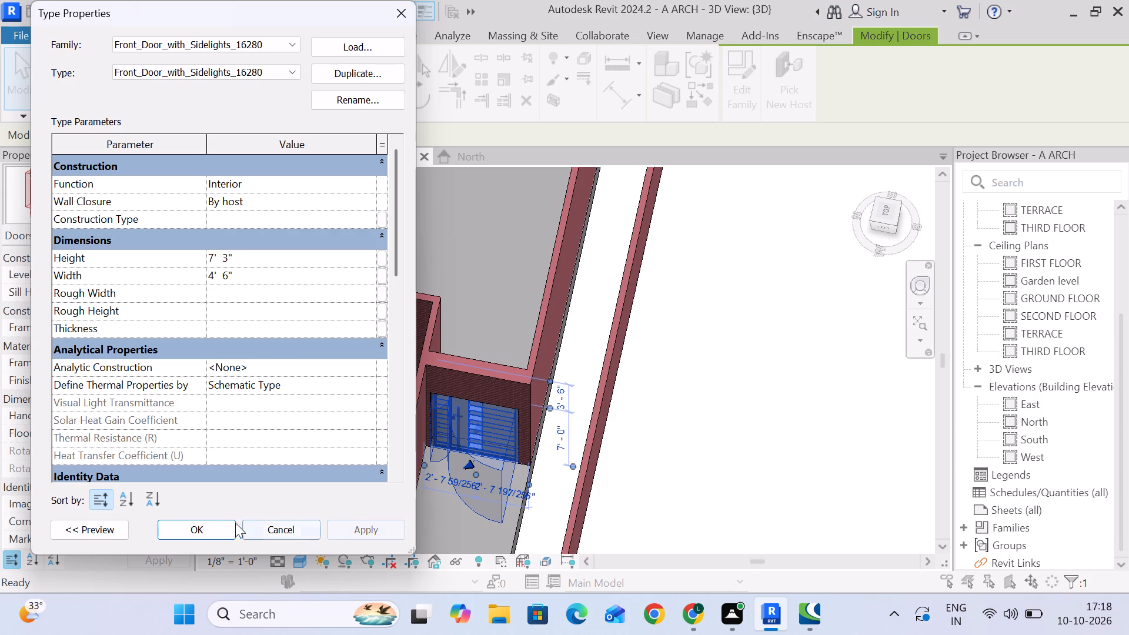
{"action": "left_click", "coordinate": [192, 528]}
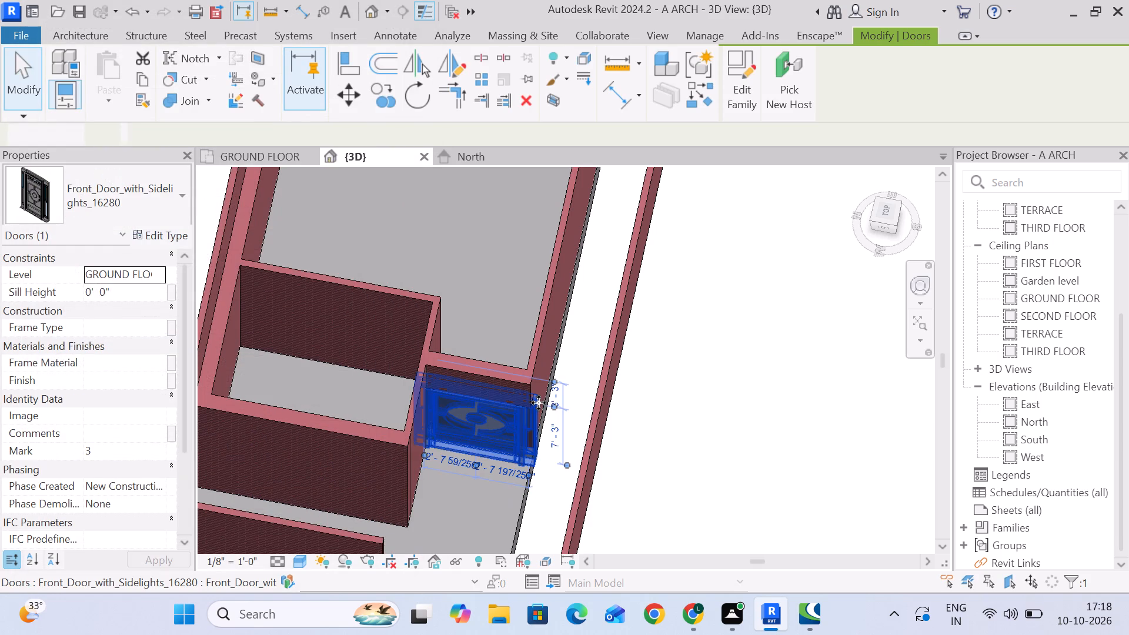
Inspect the replaced entrance door in the 3D view, from the whole front down to its panel detail.
{"action": "scroll", "coordinate": [644, 470], "scroll_direction": "down", "scroll_amount": 2}
{"action": "middle_click_drag", "start_coordinate": [687, 449], "coordinate": [687, 362], "text": "shift"}
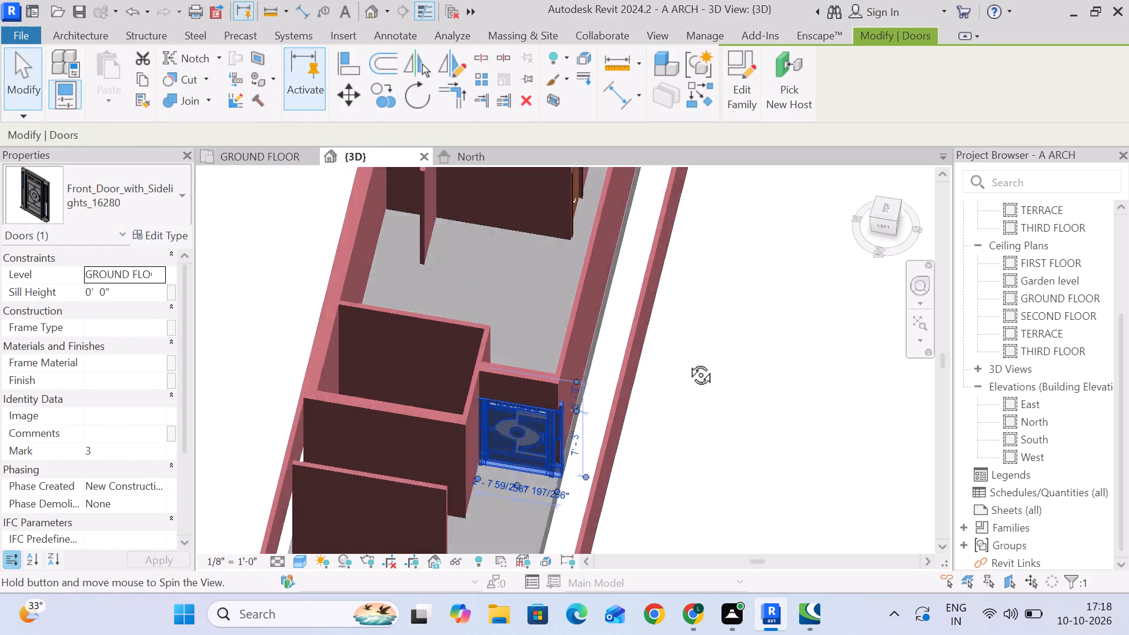
{"action": "middle_click_drag", "start_coordinate": [687, 362], "coordinate": [684, 238], "text": "shift"}
{"action": "left_click", "coordinate": [736, 490]}
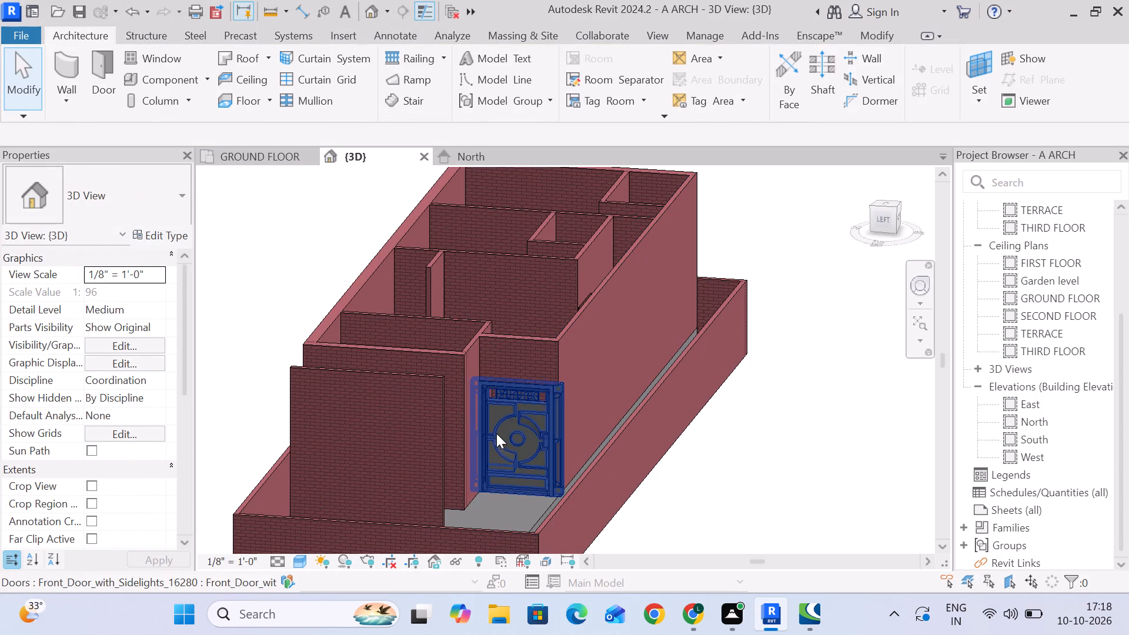
{"action": "scroll", "coordinate": [496, 433], "scroll_direction": "up", "scroll_amount": 6}
{"action": "middle_click_drag", "start_coordinate": [767, 489], "coordinate": [722, 402]}
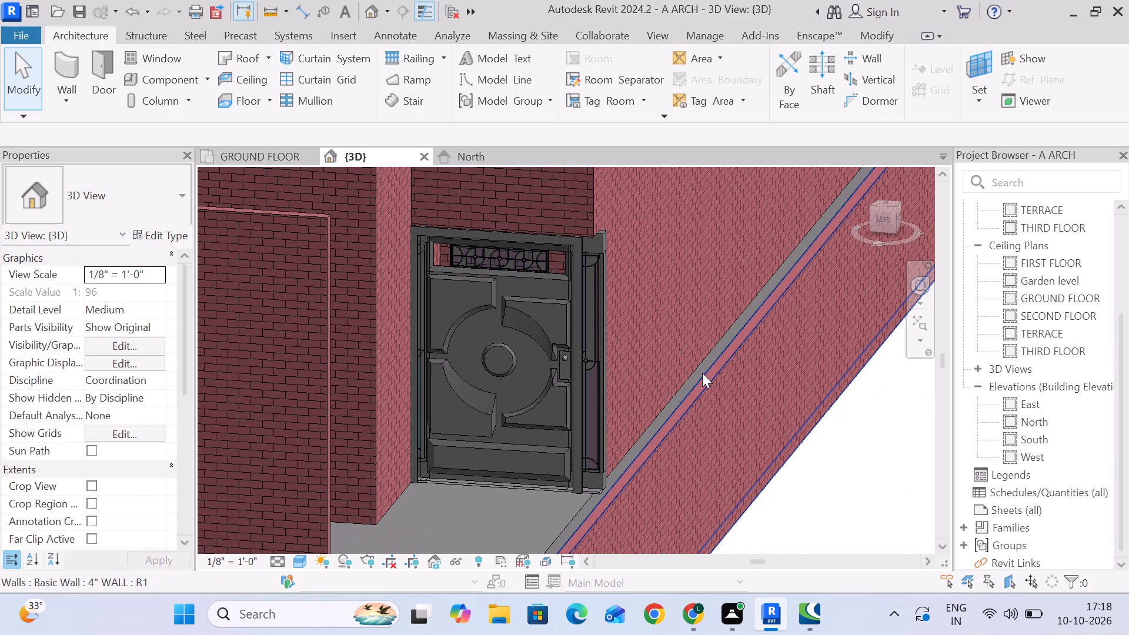
{"action": "scroll", "coordinate": [541, 362], "scroll_direction": "up", "scroll_amount": 6}
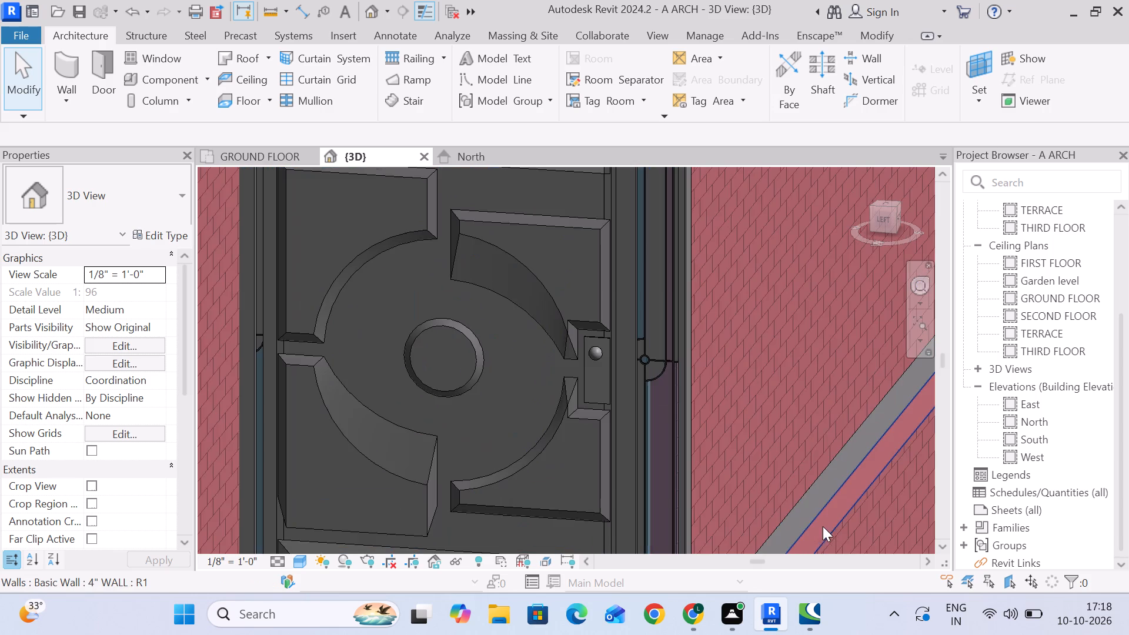
Preview the families in the door folder for an alternative entrance door, and close the file browser without loading one.
{"action": "left_click", "coordinate": [506, 368]}
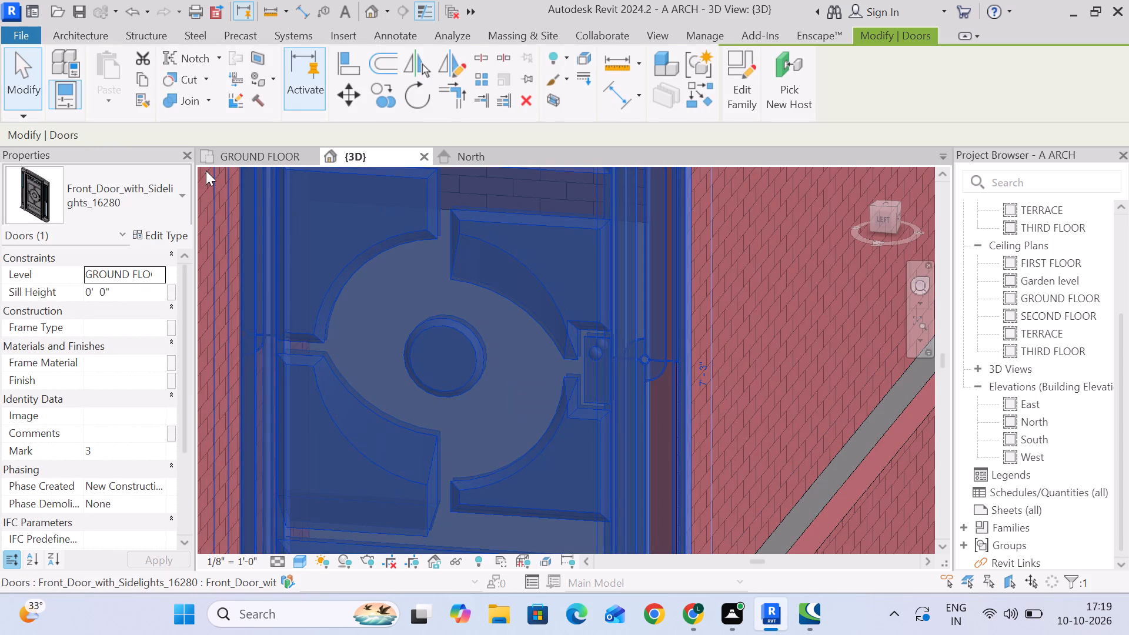
{"action": "left_click", "coordinate": [168, 239]}
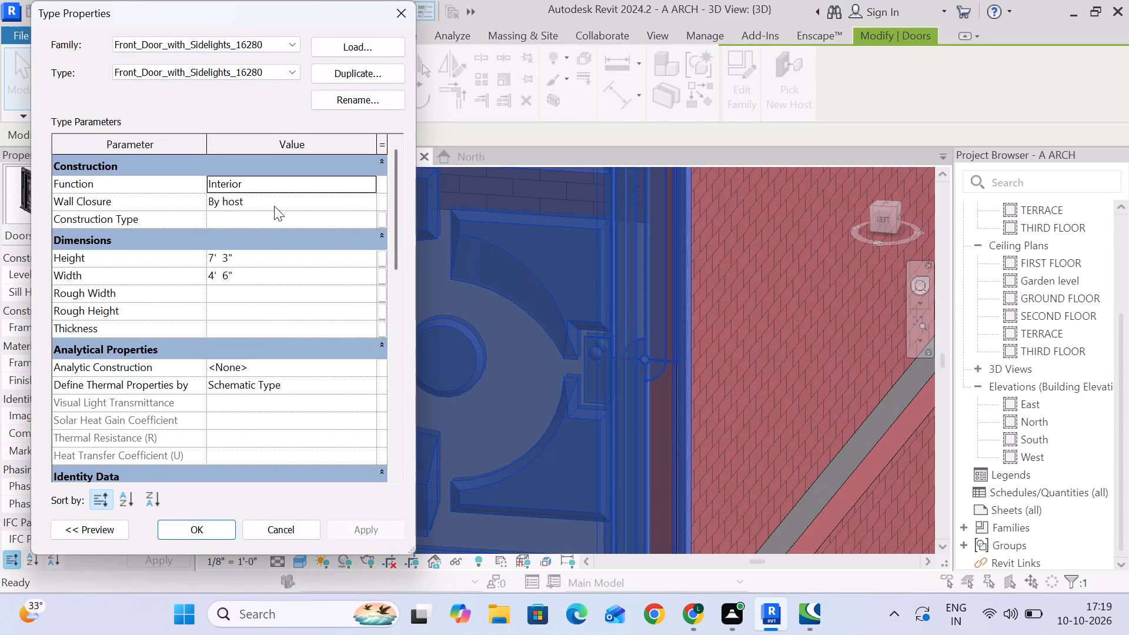
{"action": "left_click", "coordinate": [349, 45]}
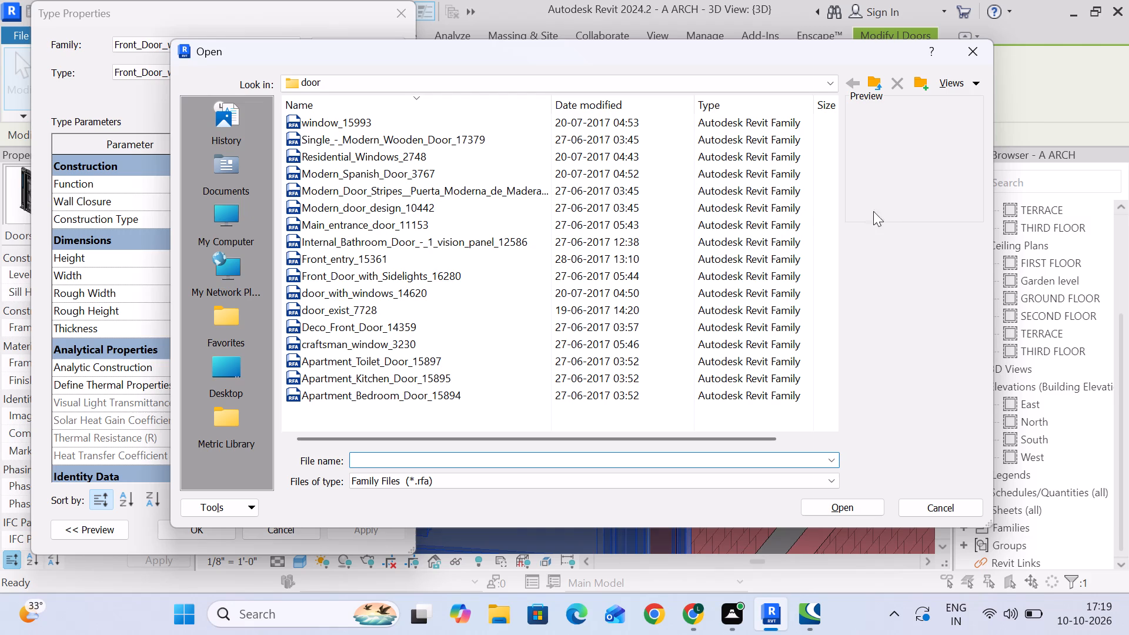
{"action": "left_click", "coordinate": [357, 245]}
{"action": "left_click", "coordinate": [360, 226]}
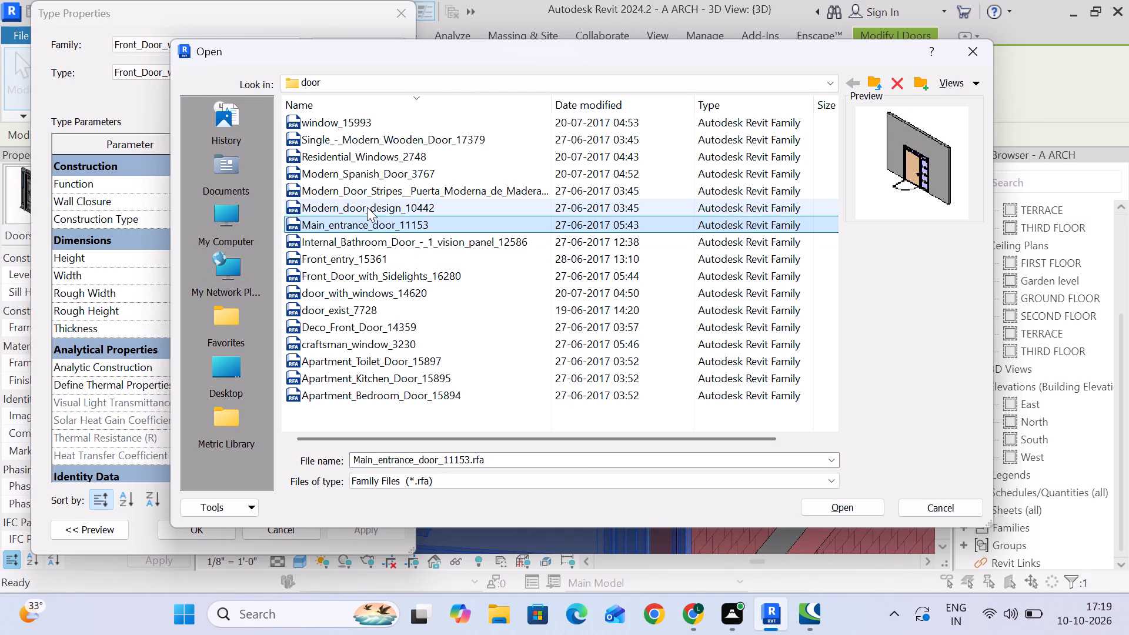
{"action": "left_click", "coordinate": [367, 207]}
{"action": "left_click", "coordinate": [369, 265]}
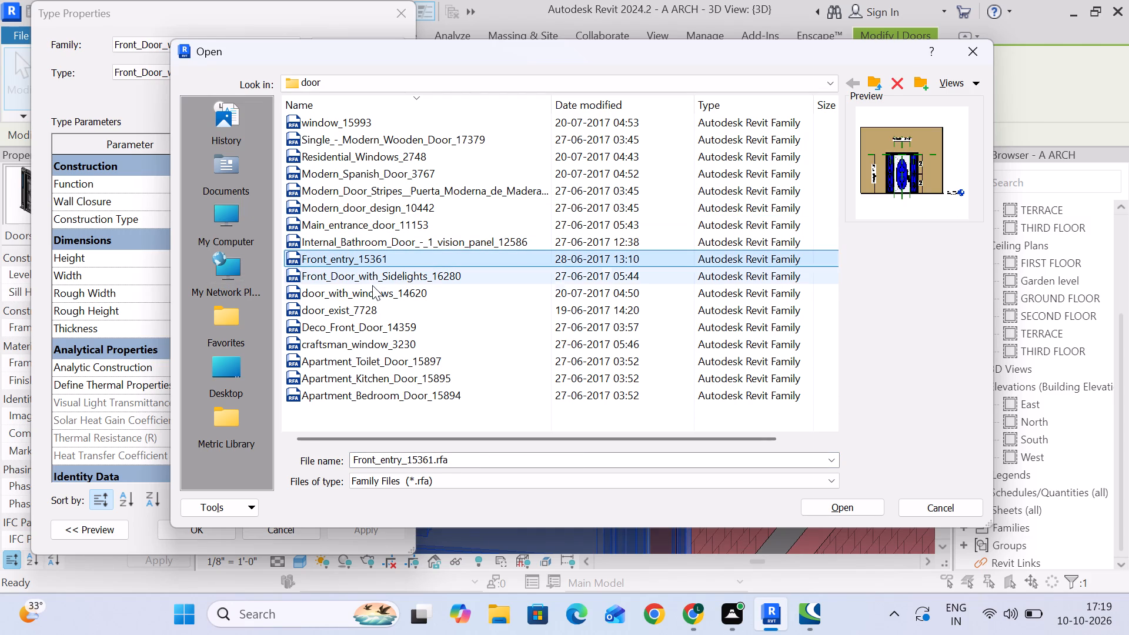
{"action": "left_click", "coordinate": [373, 286]}
{"action": "left_click", "coordinate": [376, 308]}
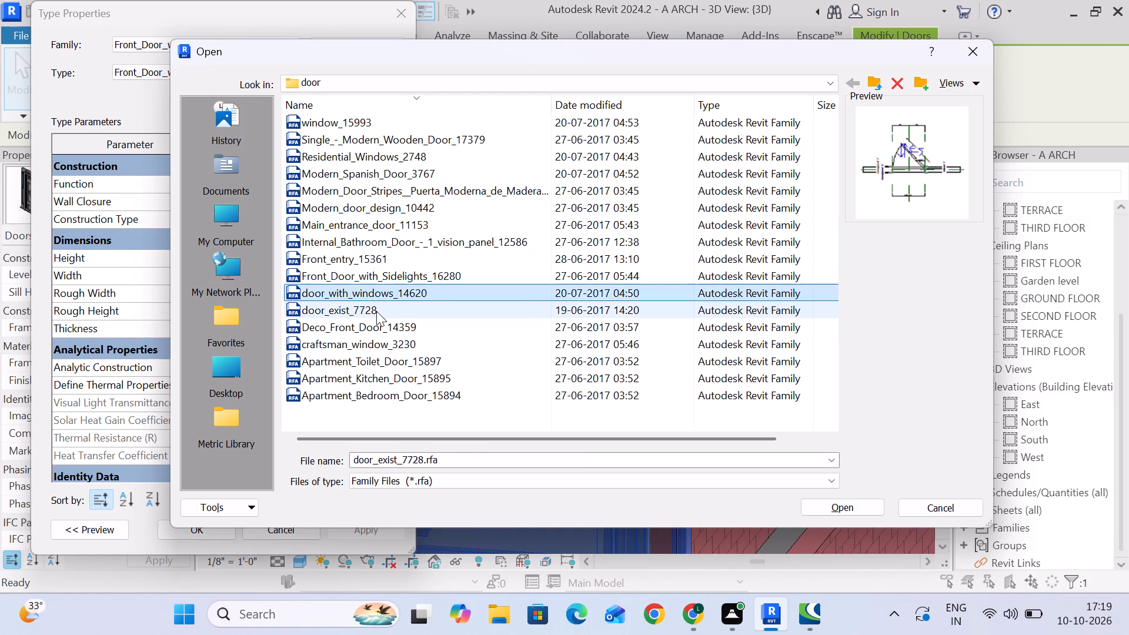
{"action": "left_click", "coordinate": [376, 326]}
{"action": "left_click", "coordinate": [376, 345]}
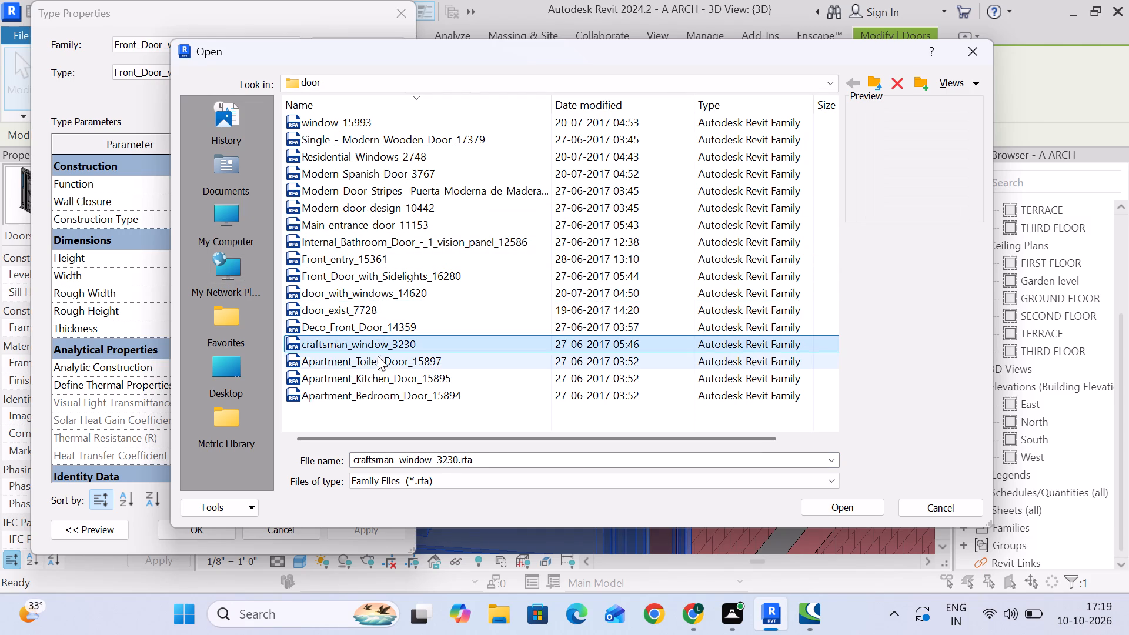
{"action": "left_click", "coordinate": [379, 362]}
{"action": "left_click", "coordinate": [378, 329]}
{"action": "left_click", "coordinate": [374, 316]}
{"action": "left_click", "coordinate": [374, 296]}
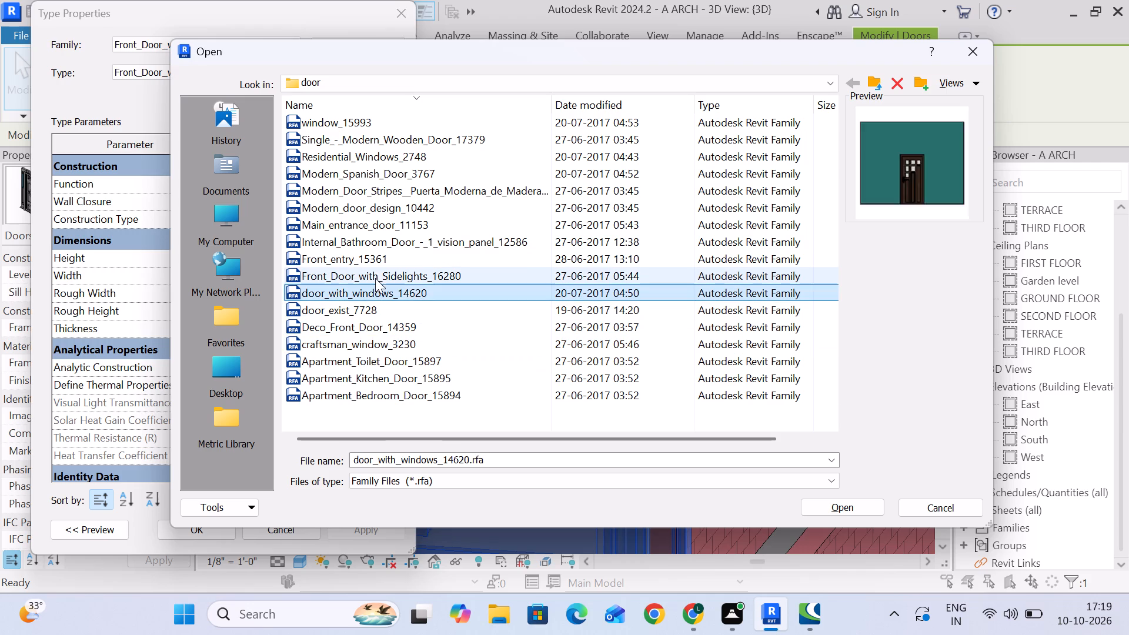
{"action": "left_click", "coordinate": [375, 273]}
{"action": "left_click", "coordinate": [378, 256]}
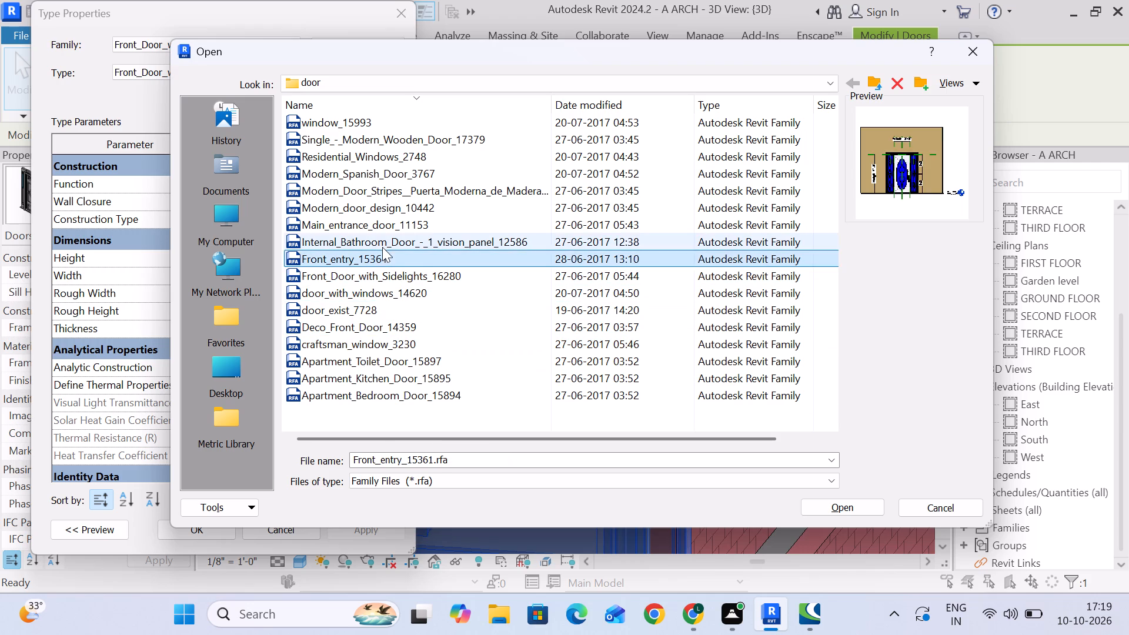
{"action": "left_click", "coordinate": [383, 246]}
{"action": "left_click", "coordinate": [389, 222]}
{"action": "left_click", "coordinate": [395, 202]}
{"action": "left_click", "coordinate": [398, 187]}
{"action": "left_click", "coordinate": [402, 166]}
{"action": "left_click", "coordinate": [407, 148]}
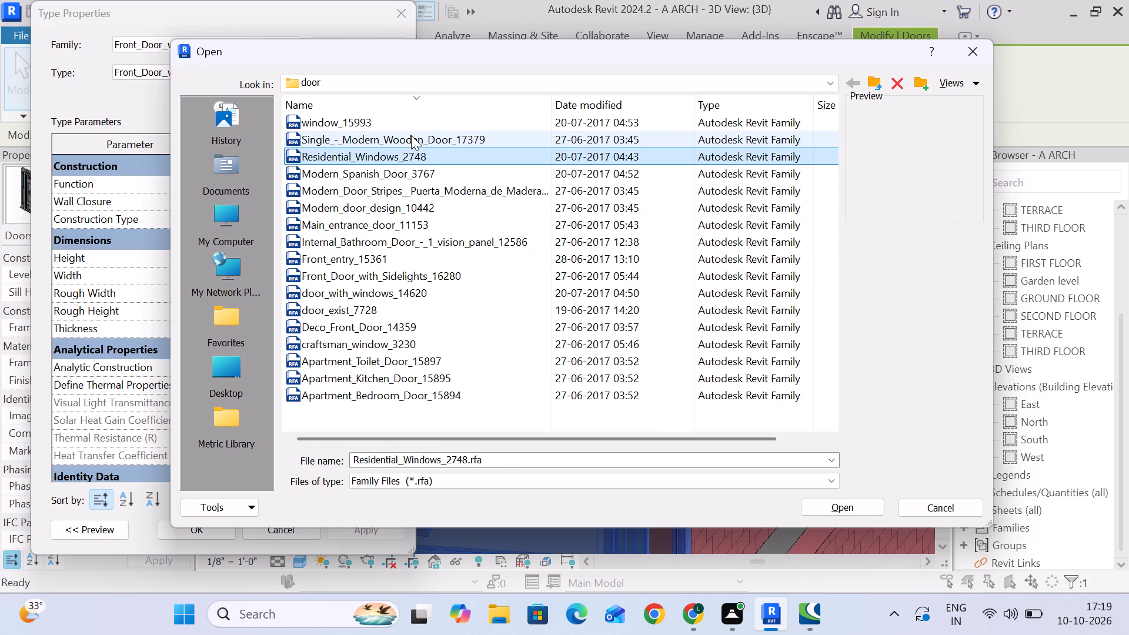
{"action": "left_click", "coordinate": [412, 133]}
{"action": "left_click", "coordinate": [414, 122]}
{"action": "key", "text": "ctrl+z"}
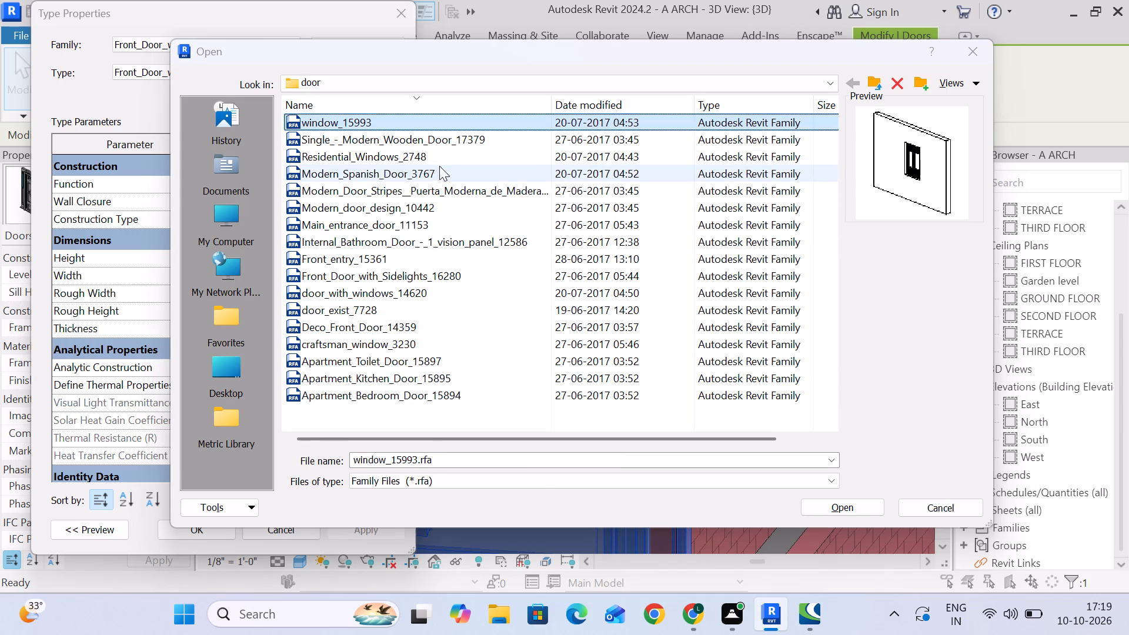
{"action": "left_click", "coordinate": [977, 50]}
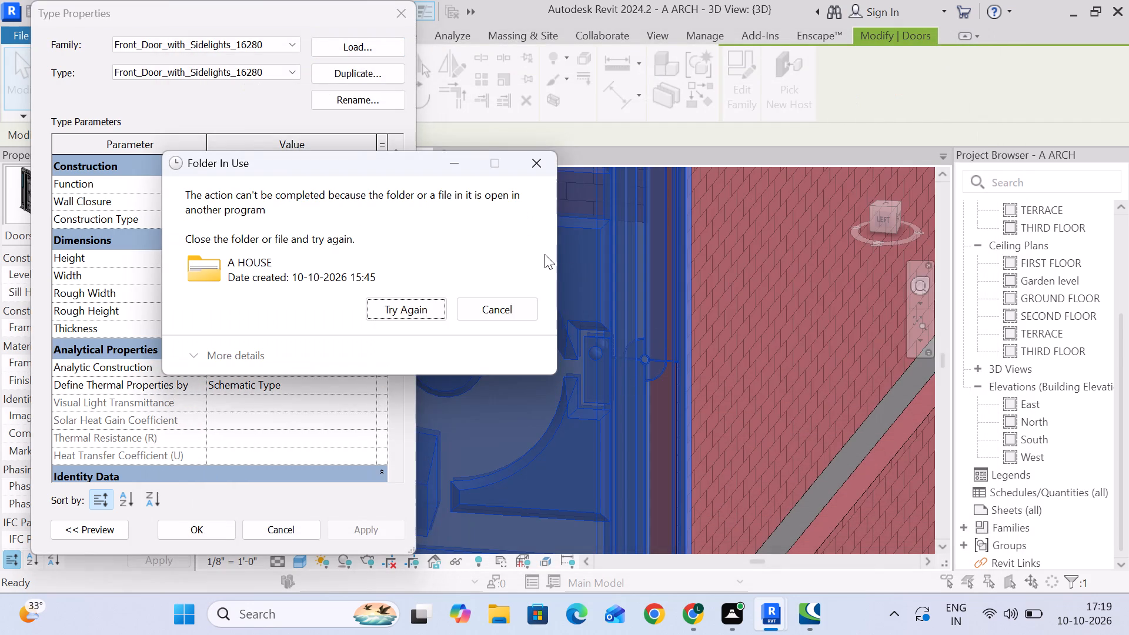
Dismiss the folder dialog, close the type properties without changes, and undo the entrance door's replacement by Front_Door_with_Sidelights_16280.
{"action": "left_click", "coordinate": [495, 319]}
{"action": "left_click", "coordinate": [499, 311]}
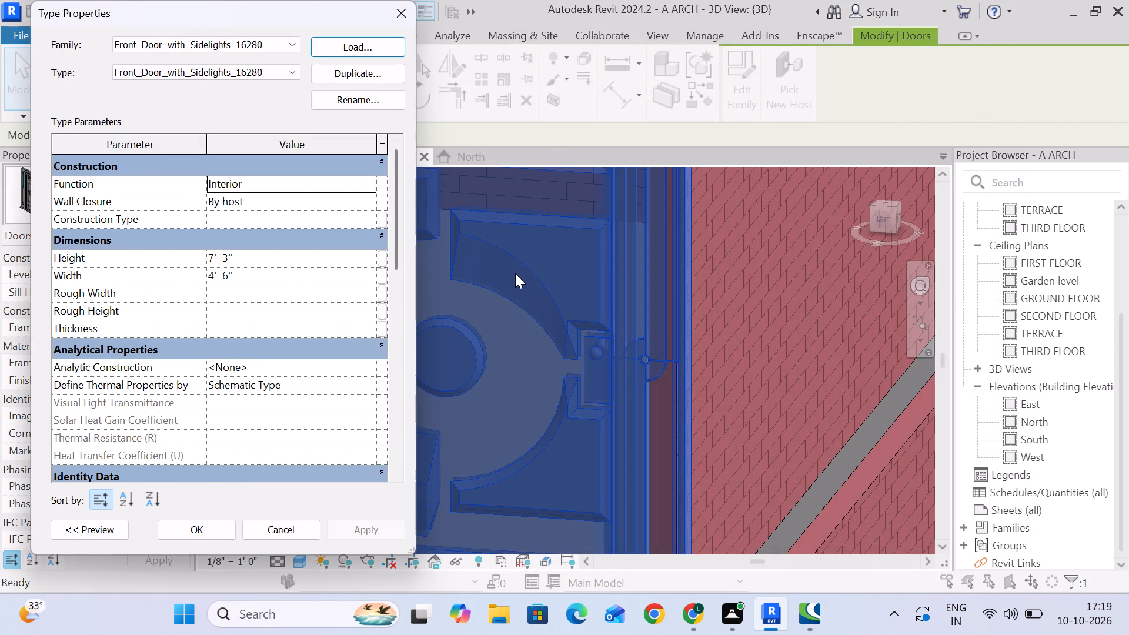
{"action": "key", "text": "ctrl+z"}
{"action": "left_click", "coordinate": [306, 533]}
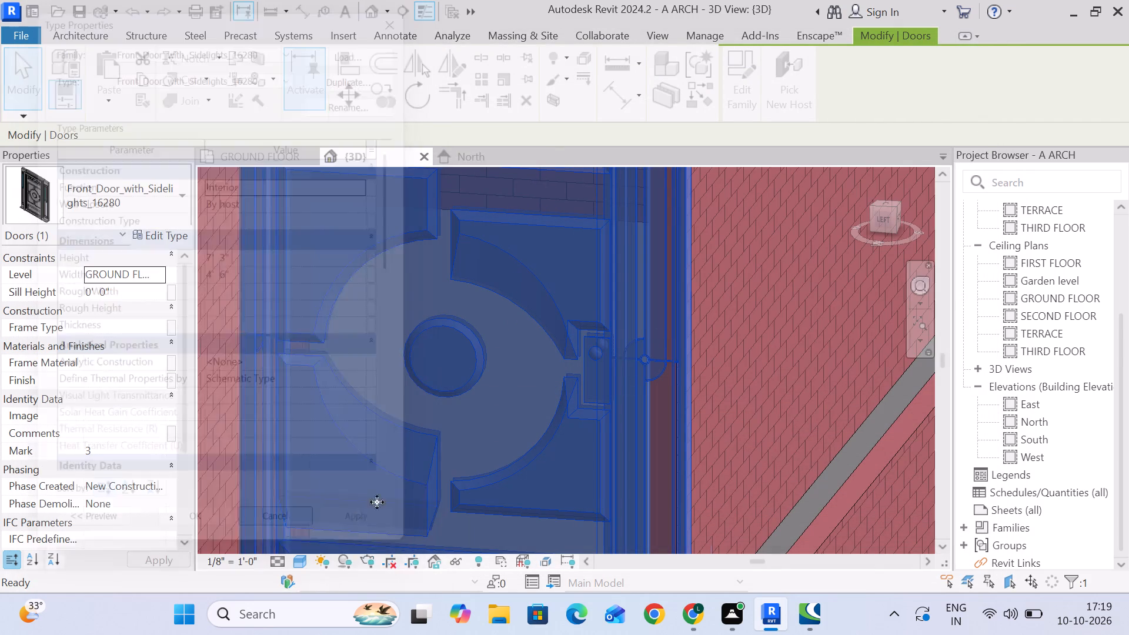
{"action": "key", "text": "ctrl+z"}
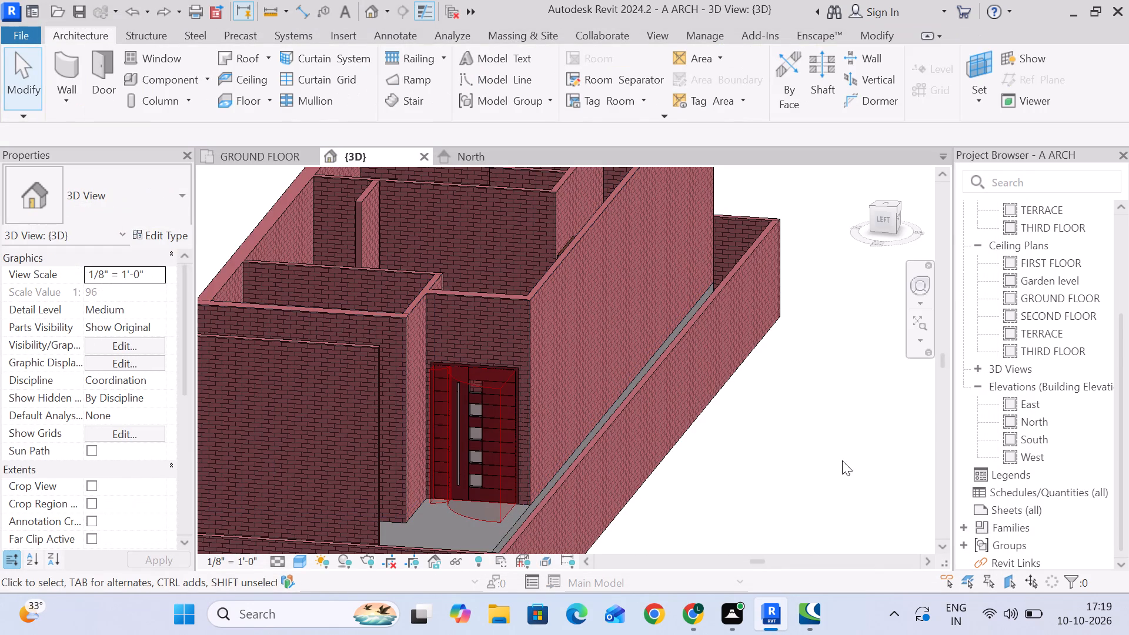
{"action": "left_click", "coordinate": [827, 452]}
Rename the entrance door's D1 E type as D1 Entrance.
{"action": "left_click", "coordinate": [463, 416]}
{"action": "left_click", "coordinate": [157, 240]}
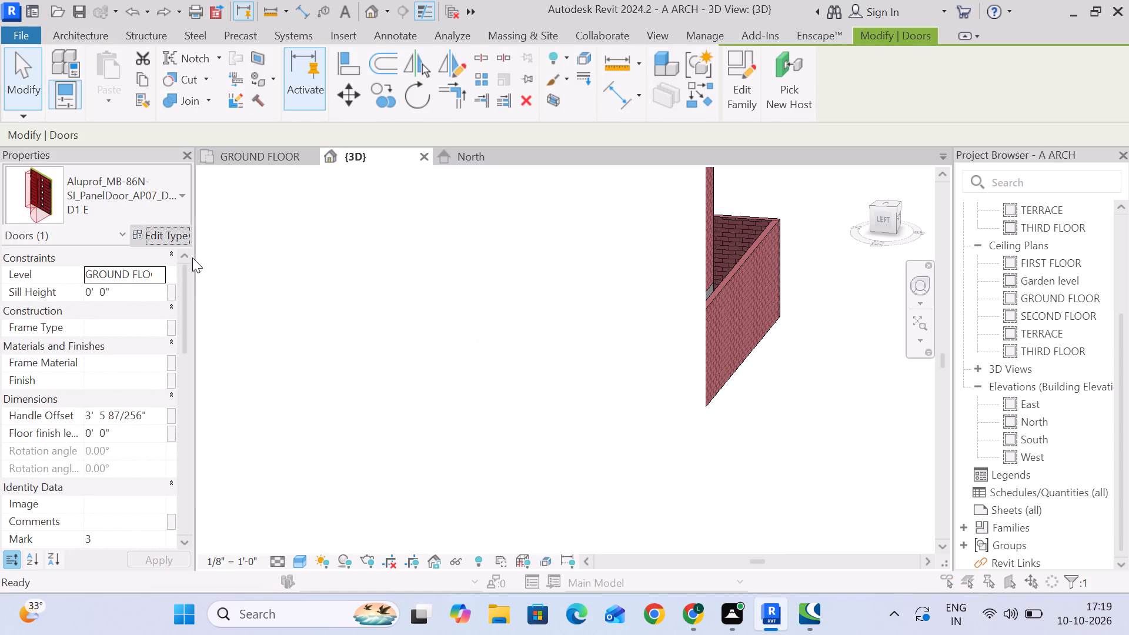
{"action": "left_click", "coordinate": [345, 101]}
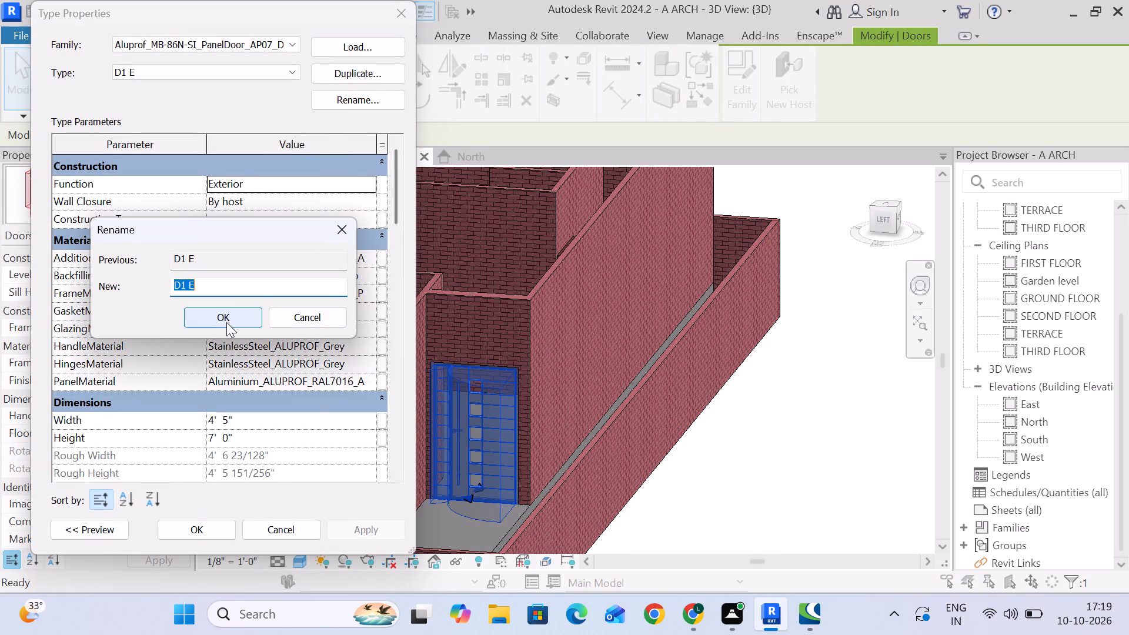
{"action": "left_click", "coordinate": [241, 279]}
{"action": "left_click", "coordinate": [242, 292]}
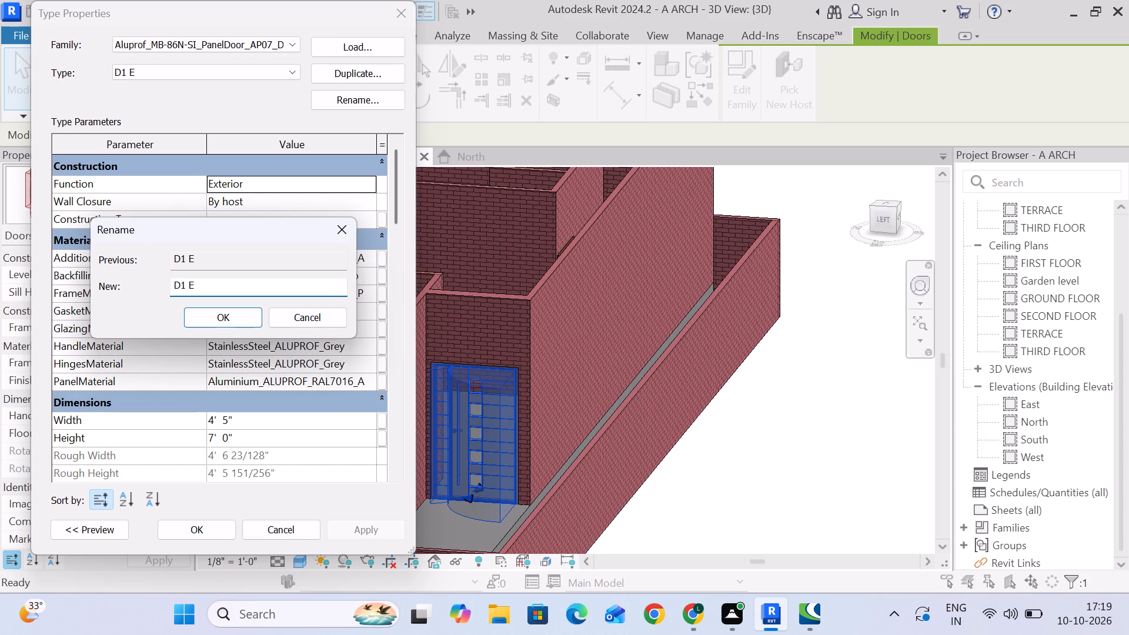
{"action": "type", "text": "NT"}
{"action": "key", "text": "BackSpace"}
{"action": "key", "text": "BackSpace"}
{"action": "type", "text": "ntrance"}
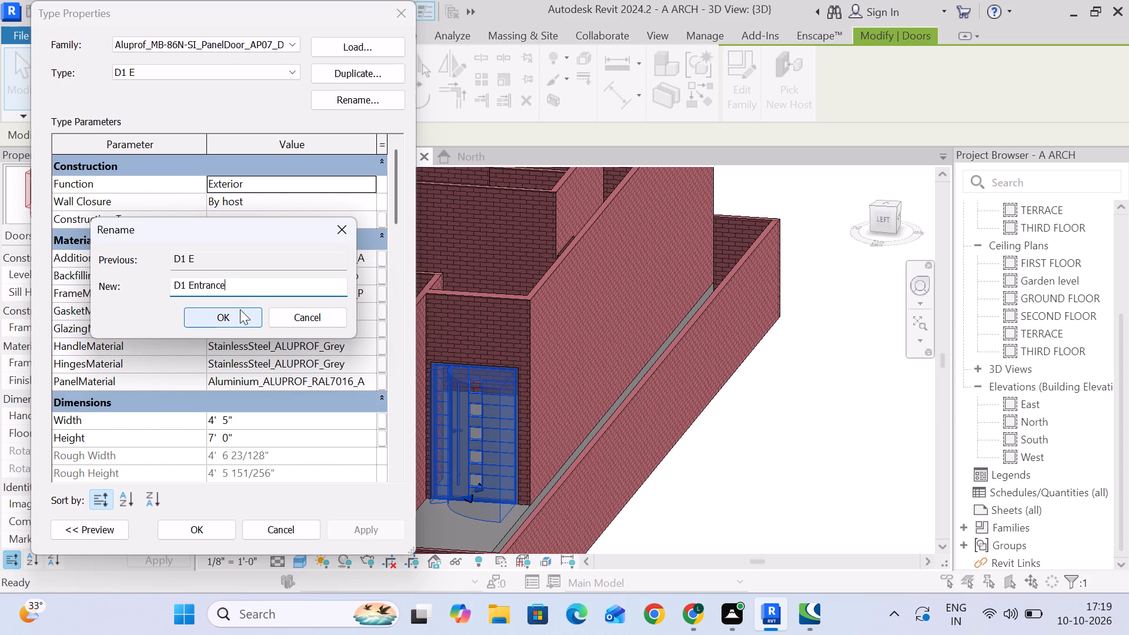
{"action": "left_click", "coordinate": [248, 314]}
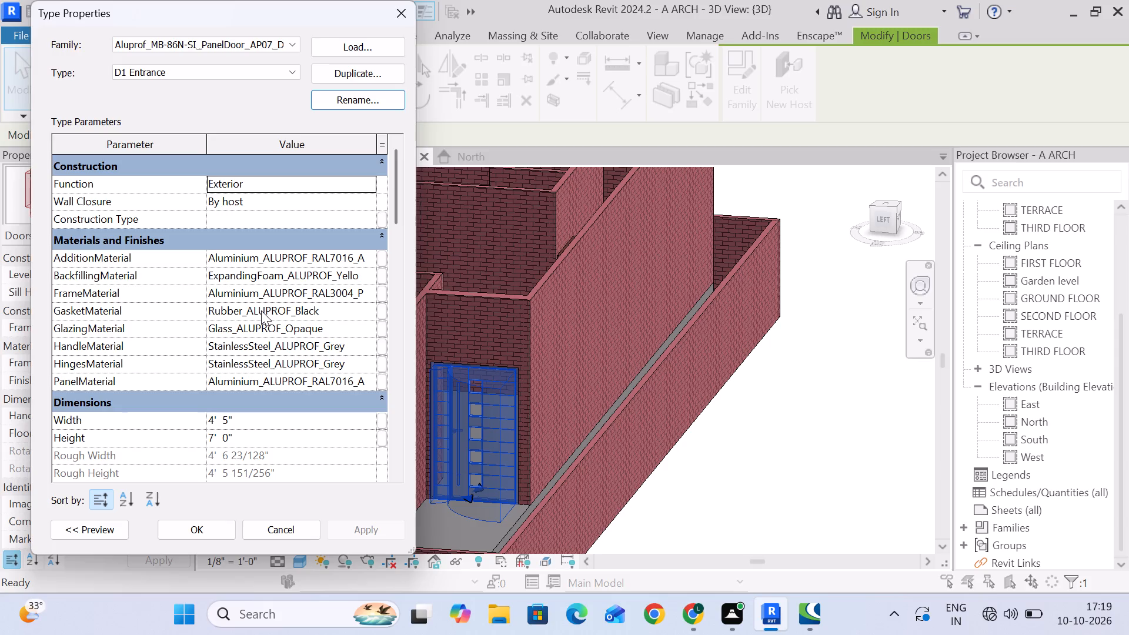
{"action": "left_click", "coordinate": [220, 529]}
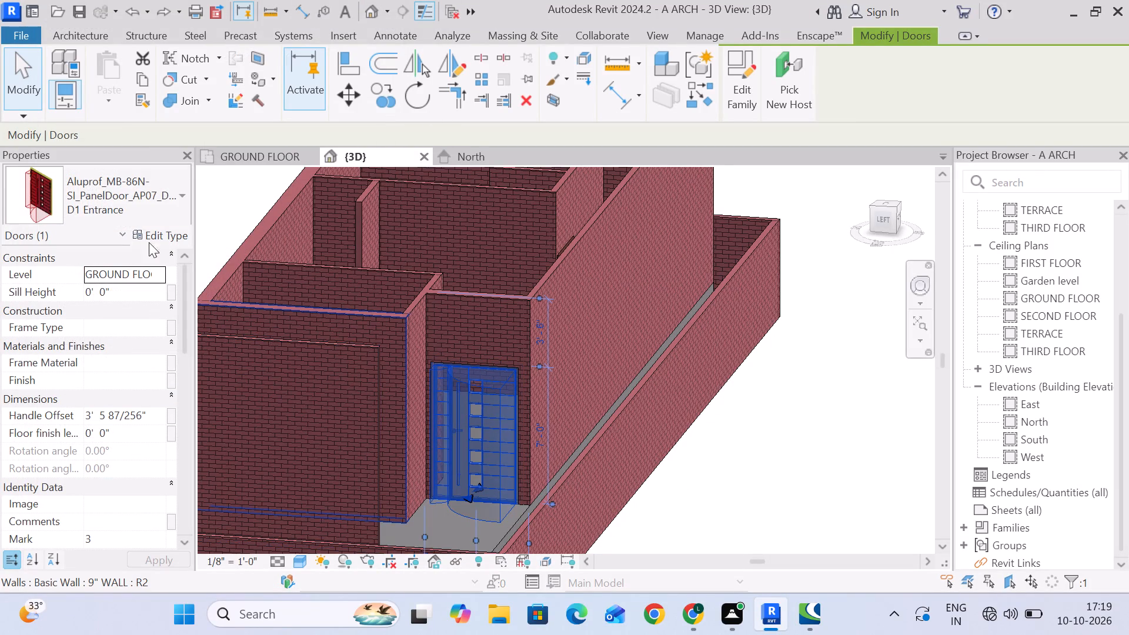
Set the D1 Entrance type's width to 4' 6" and apply it to the entrance door.
{"action": "left_click", "coordinate": [159, 232]}
{"action": "left_click", "coordinate": [250, 416]}
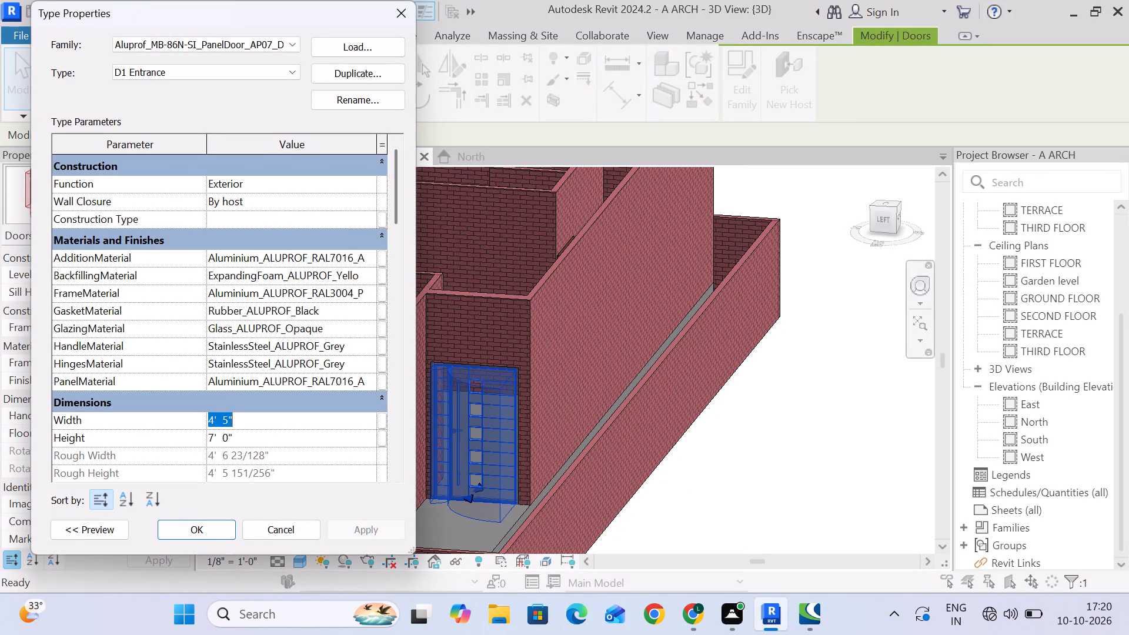
{"action": "key", "text": "4"}
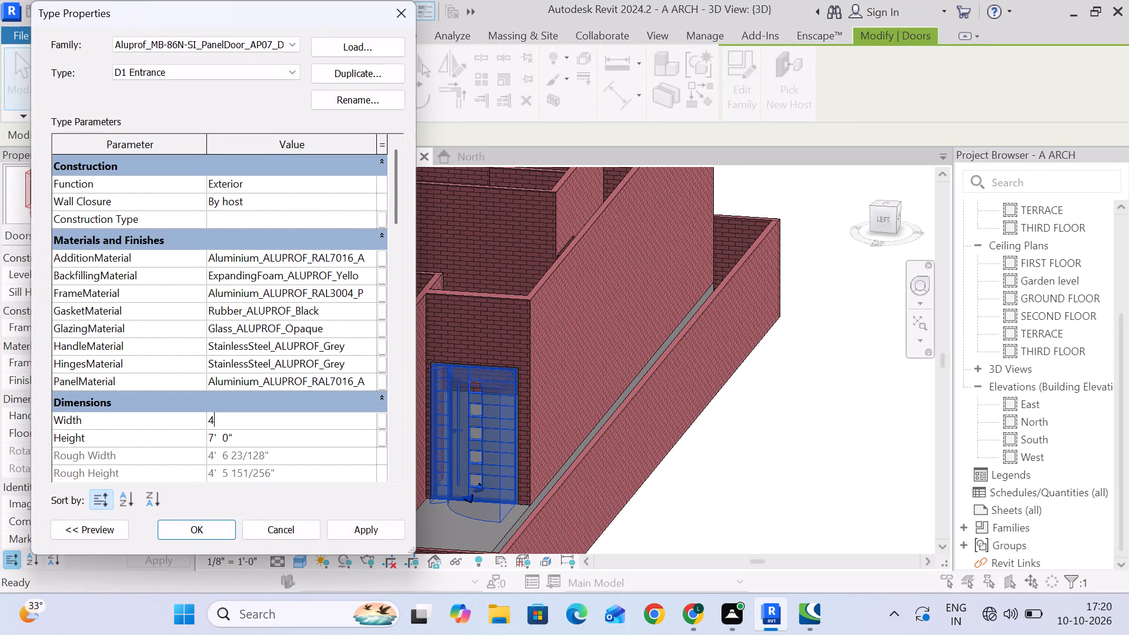
{"action": "type", "text": "'6"}
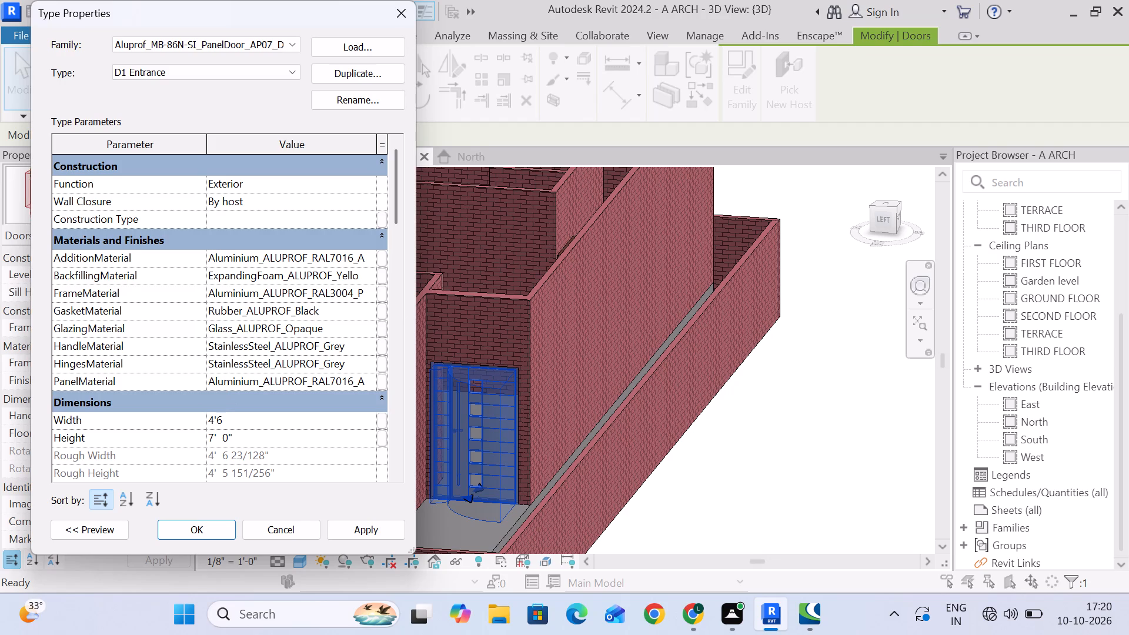
{"action": "key", "text": "shift+quotedbl"}
{"action": "key", "text": "Return"}
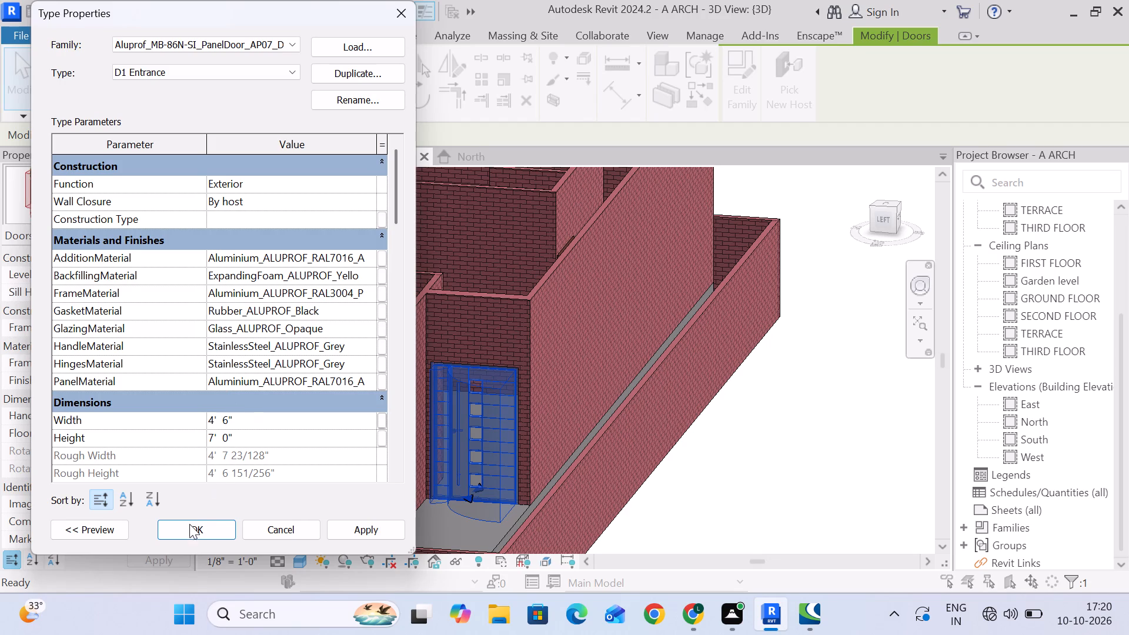
{"action": "left_click", "coordinate": [189, 525]}
{"action": "left_click", "coordinate": [360, 534]}
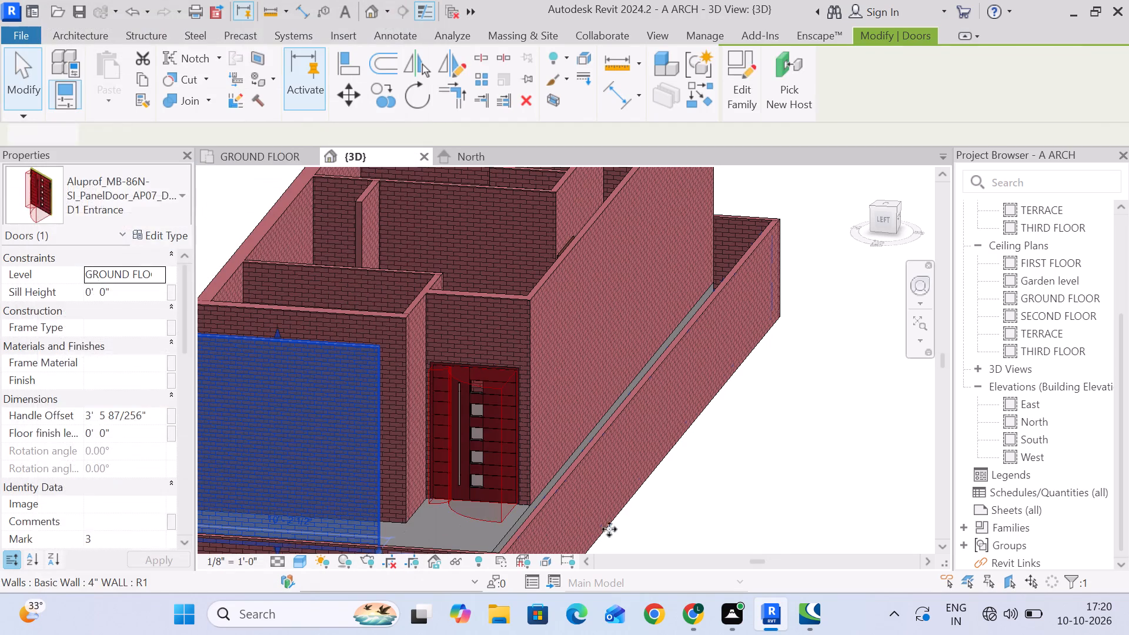
{"action": "left_click", "coordinate": [709, 494]}
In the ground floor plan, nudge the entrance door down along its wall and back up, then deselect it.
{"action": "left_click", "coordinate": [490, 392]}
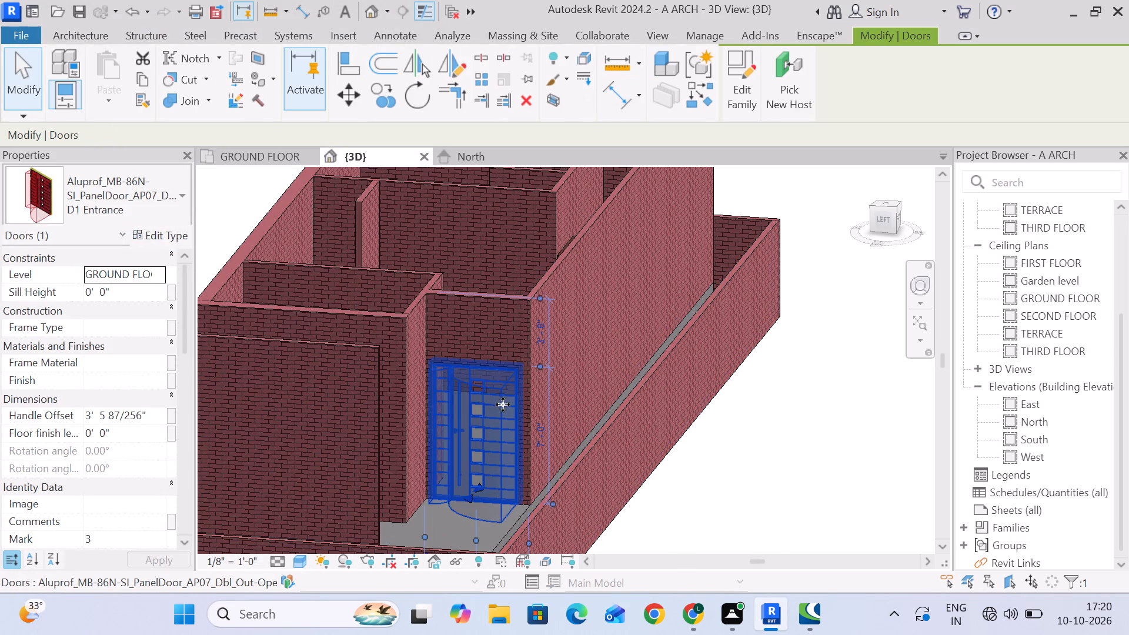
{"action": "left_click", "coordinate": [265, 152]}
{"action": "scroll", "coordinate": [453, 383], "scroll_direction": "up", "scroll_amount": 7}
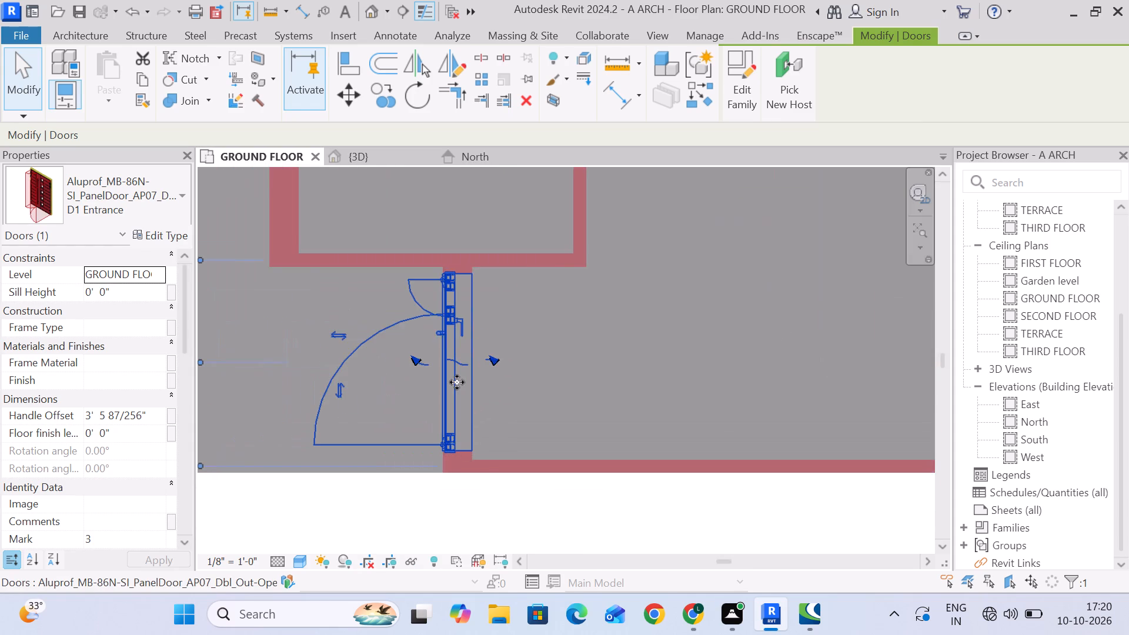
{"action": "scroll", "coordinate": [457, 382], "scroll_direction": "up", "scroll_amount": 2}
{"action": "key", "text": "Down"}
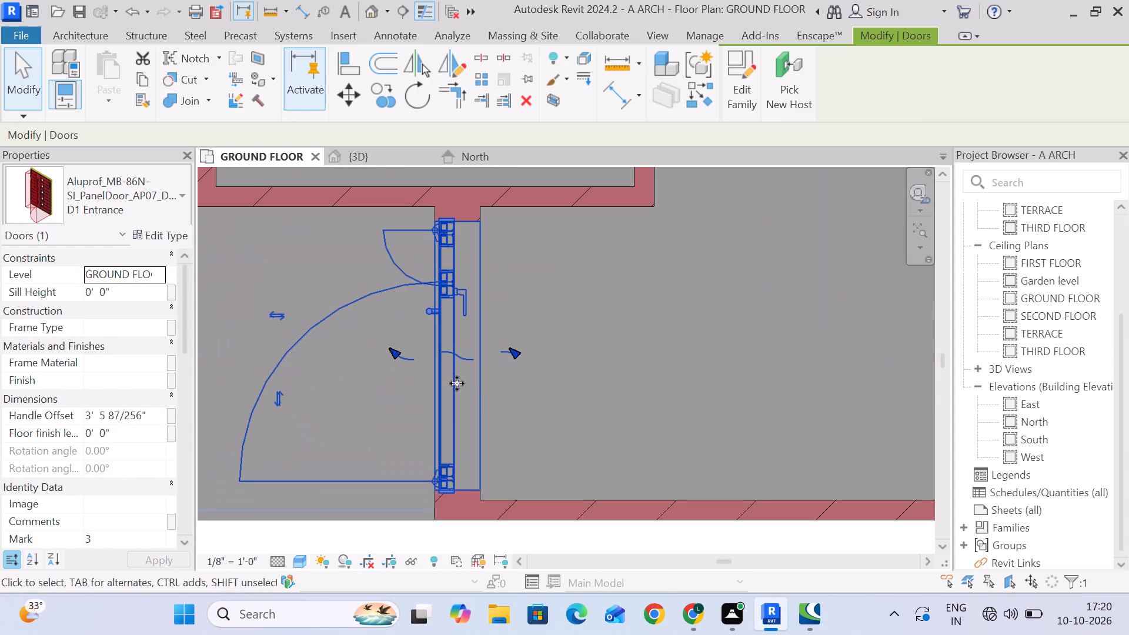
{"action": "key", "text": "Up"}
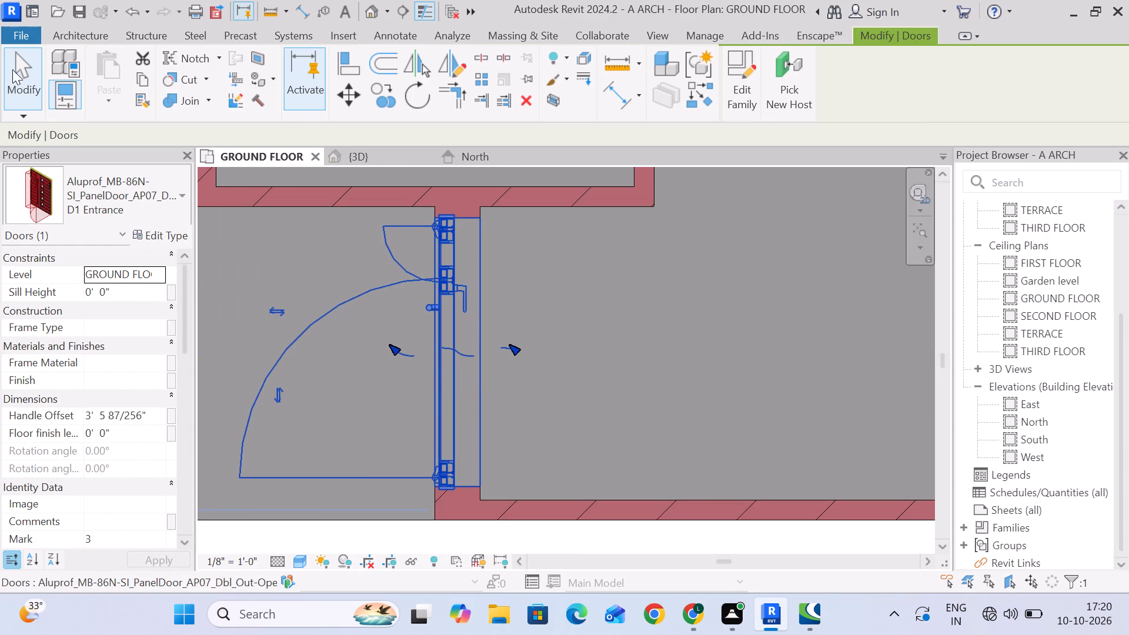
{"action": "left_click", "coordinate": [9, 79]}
Rename the 1000mm x 2200mm type of the Apartment_Bedroom_Door_15894 door in the ground floor plan as D2 BEDROOM.
{"action": "scroll", "coordinate": [460, 291], "scroll_direction": "down", "scroll_amount": 4}
{"action": "scroll", "coordinate": [530, 316], "scroll_direction": "down", "scroll_amount": 3}
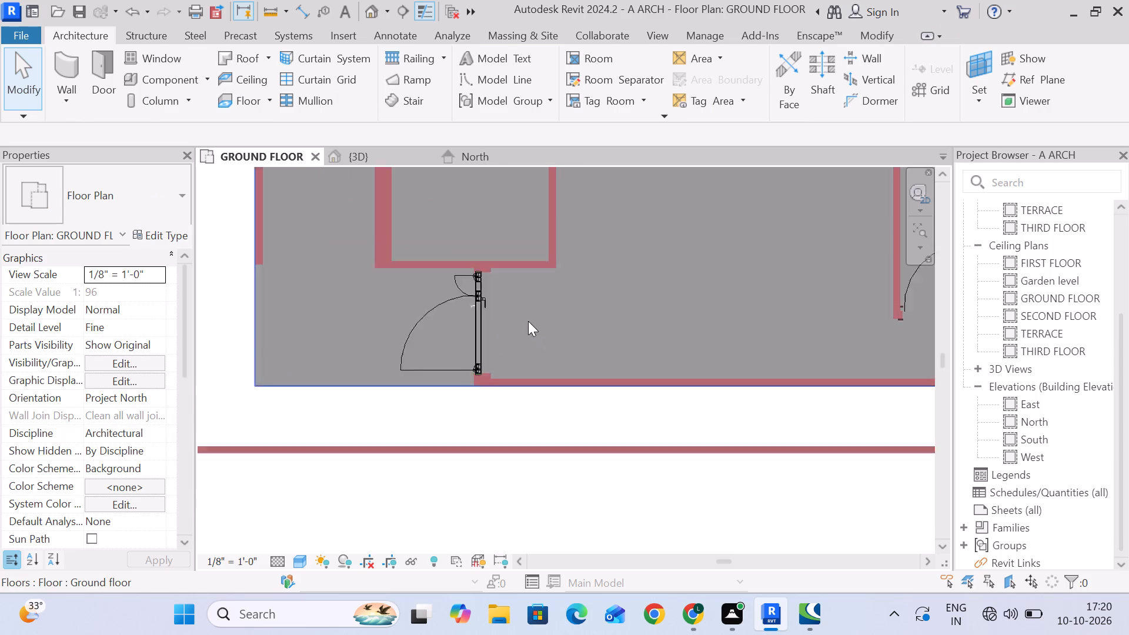
{"action": "scroll", "coordinate": [528, 321], "scroll_direction": "down", "scroll_amount": 3}
{"action": "scroll", "coordinate": [796, 336], "scroll_direction": "up", "scroll_amount": 11}
{"action": "middle_click_drag", "start_coordinate": [839, 365], "coordinate": [772, 366]}
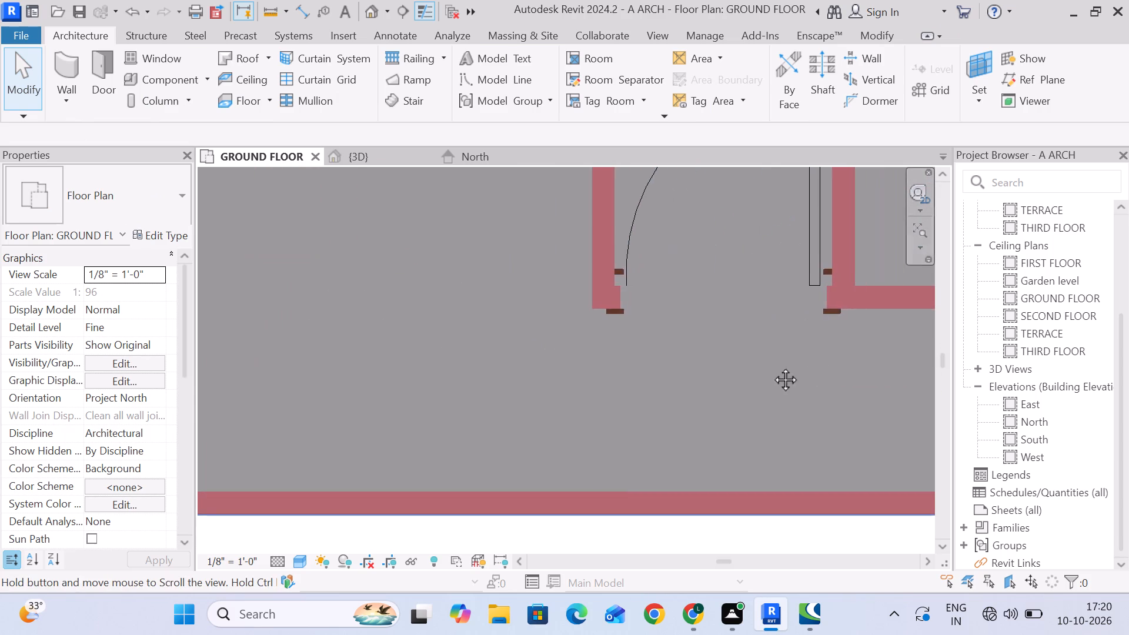
{"action": "middle_click_drag", "start_coordinate": [772, 366], "coordinate": [652, 402]}
{"action": "left_click", "coordinate": [492, 293]}
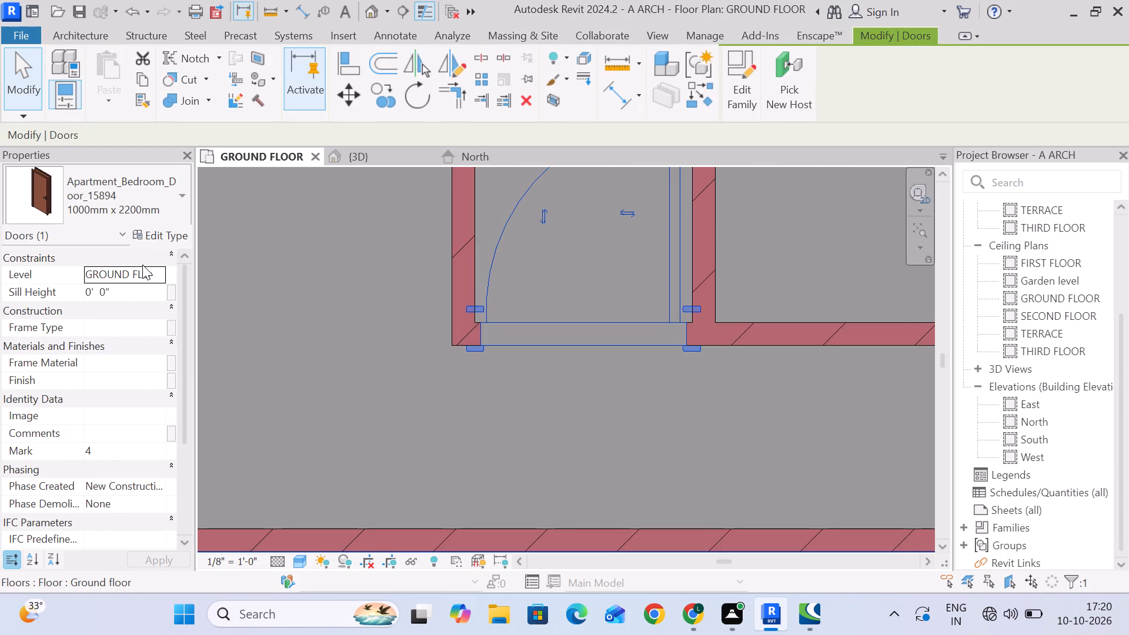
{"action": "left_click", "coordinate": [150, 235]}
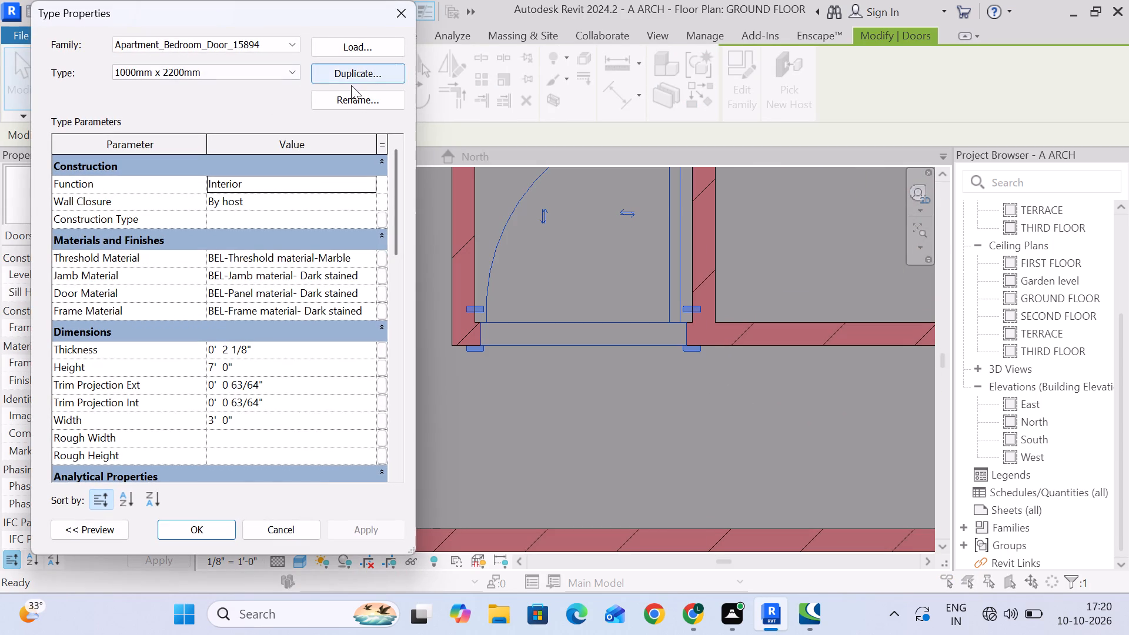
{"action": "left_click", "coordinate": [359, 103]}
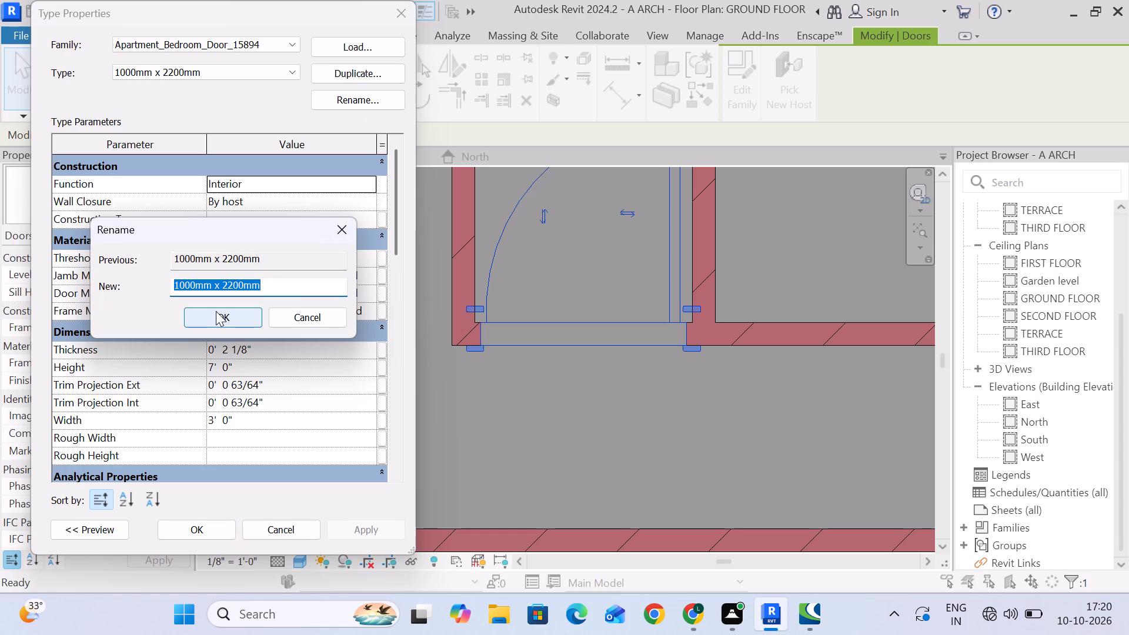
{"action": "type", "text": "d2"}
{"action": "key", "text": "BackSpace"}
{"action": "key", "text": "BackSpace"}
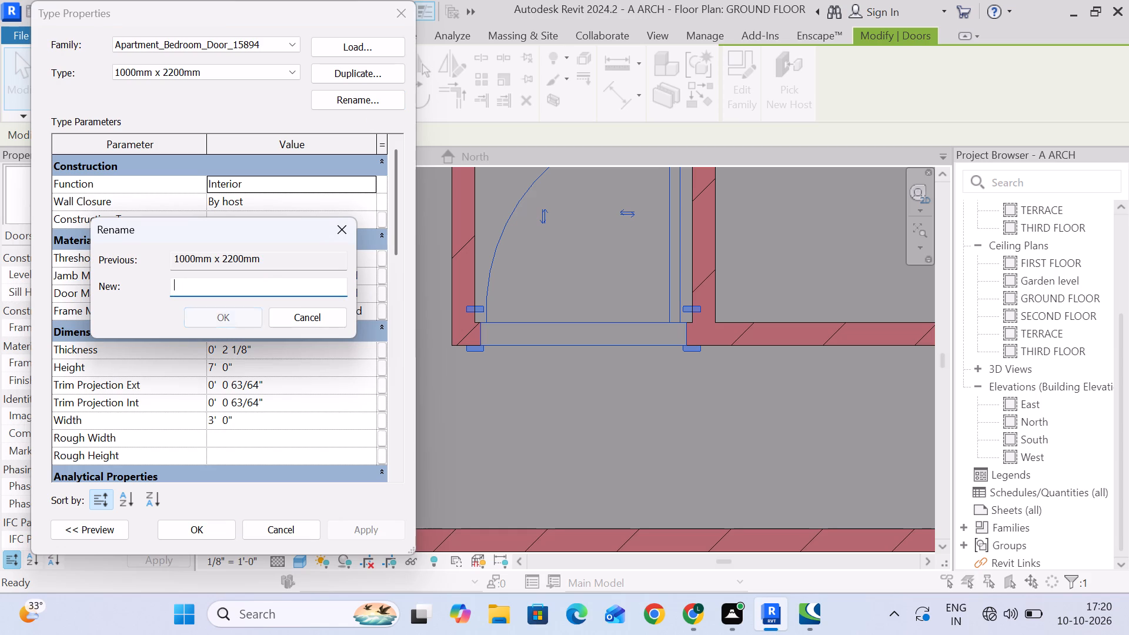
{"action": "key", "text": "BackSpace"}
{"action": "type", "text": "D2"}
{"action": "key", "text": "space"}
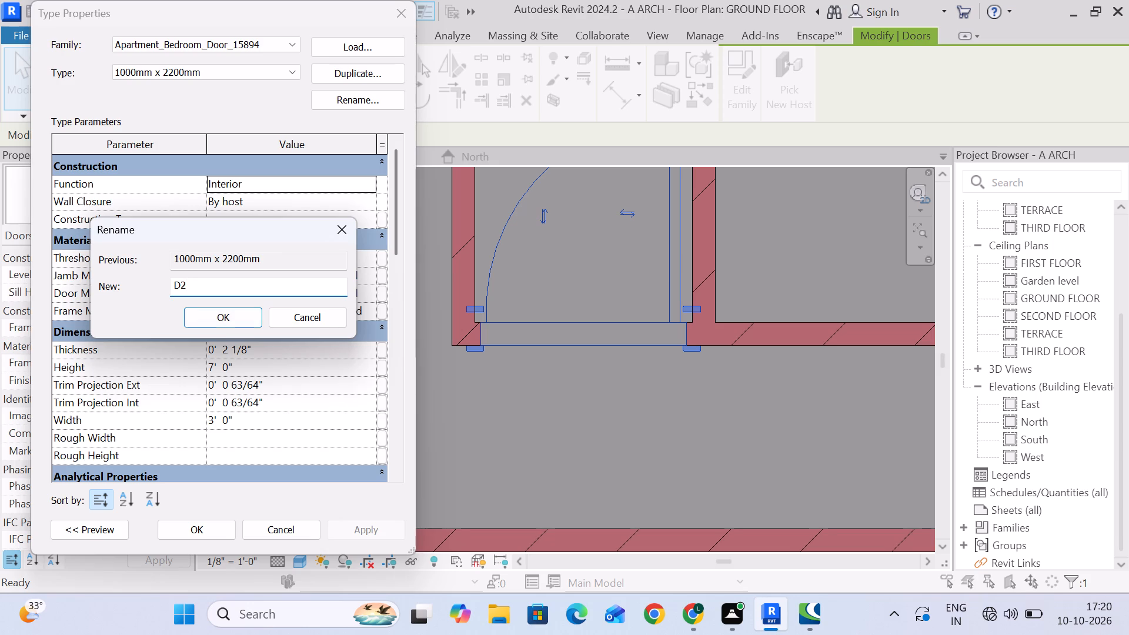
{"action": "key", "text": "b"}
{"action": "type", "text": "ED"}
{"action": "key", "text": "r"}
{"action": "type", "text": "OOM"}
{"action": "key", "text": "Return"}
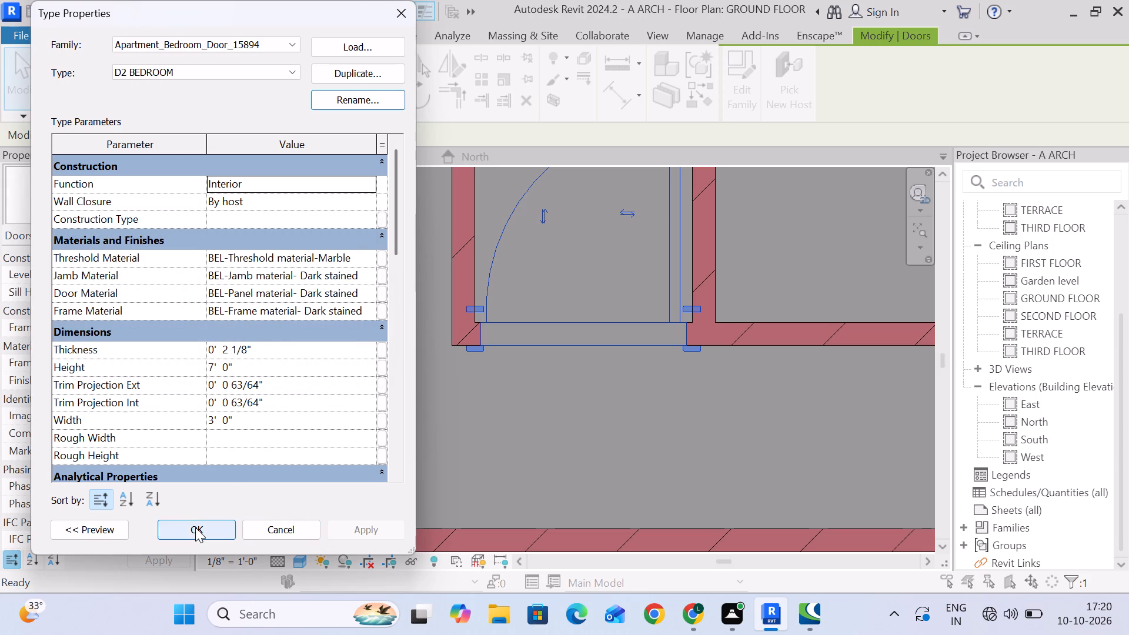
Set the D2 BEDROOM door type's width to 2' 8" and apply it to the bedroom door.
{"action": "left_click", "coordinate": [243, 416]}
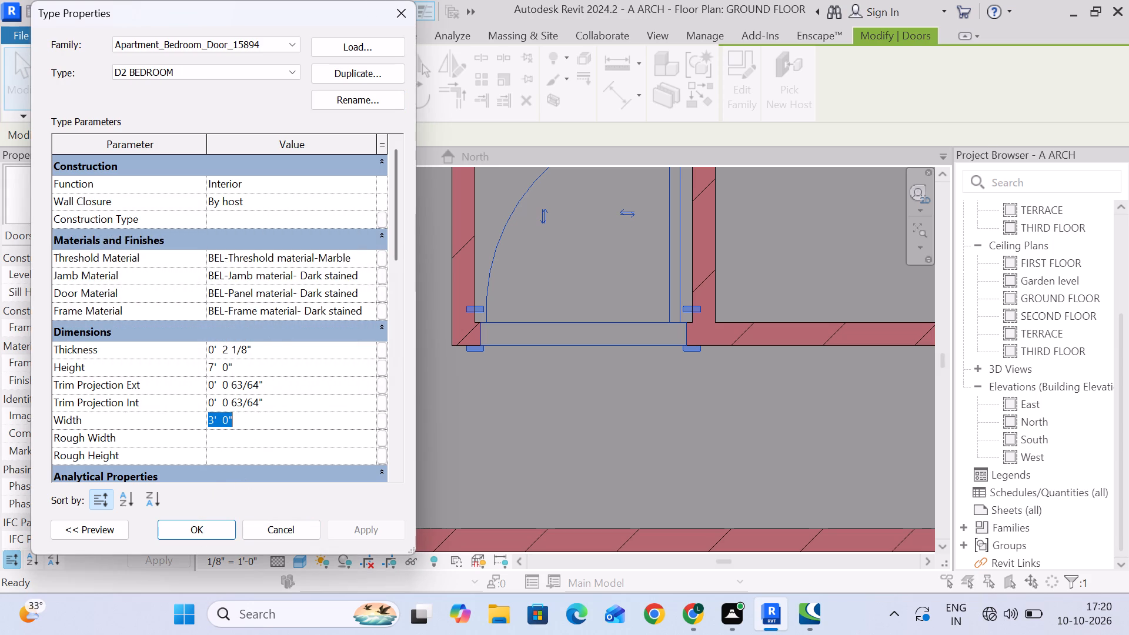
{"action": "key", "text": "2"}
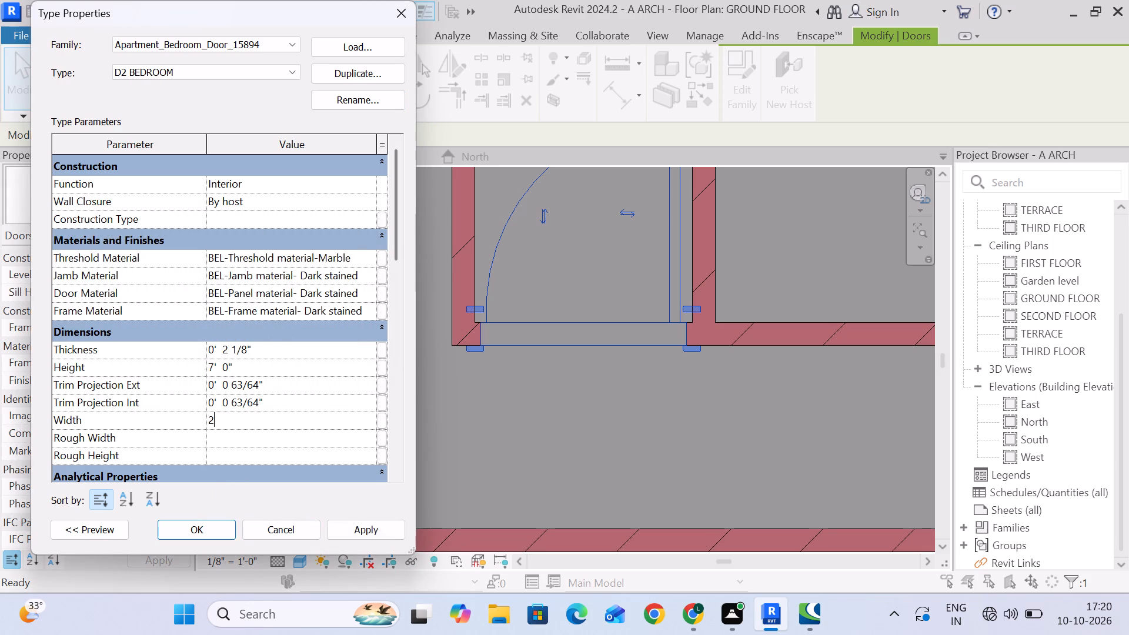
{"action": "type", "text": "'8"}
{"action": "key", "text": "shift+quotedbl"}
{"action": "key", "text": "Return"}
{"action": "left_click", "coordinate": [347, 526]}
{"action": "left_click", "coordinate": [218, 526]}
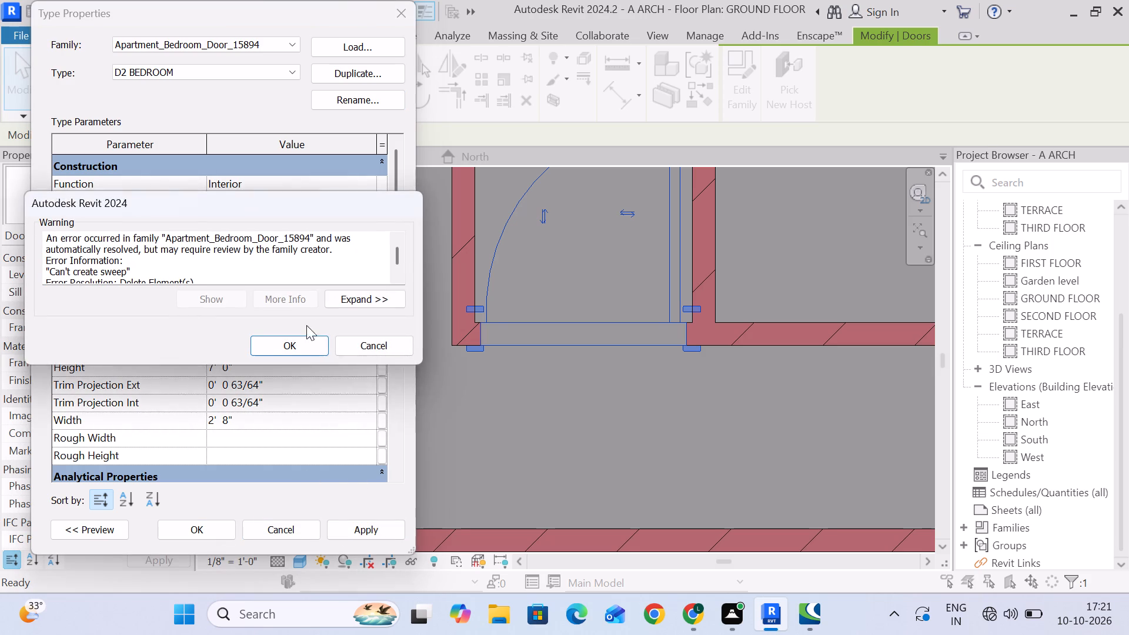
{"action": "left_click", "coordinate": [298, 343]}
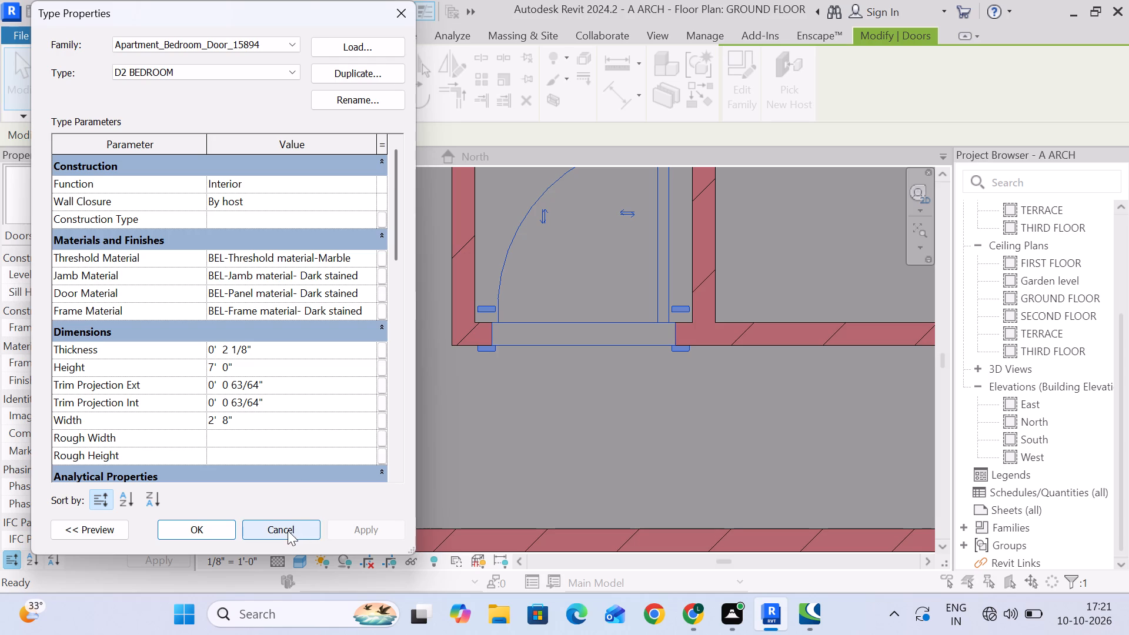
{"action": "left_click", "coordinate": [213, 529]}
{"action": "key", "text": "Escape"}
Select the bedroom door in the ground floor plan and review the D2 BEDROOM type's dimensions and other parameters.
{"action": "scroll", "coordinate": [534, 375], "scroll_direction": "down", "scroll_amount": 4}
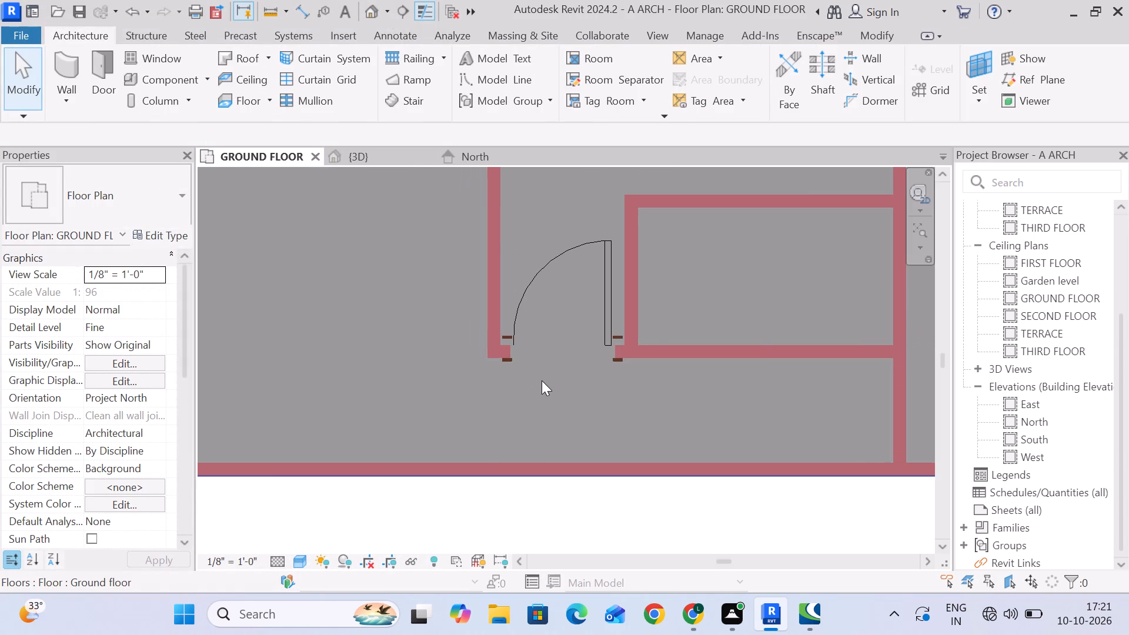
{"action": "scroll", "coordinate": [513, 339], "scroll_direction": "up", "scroll_amount": 6}
{"action": "left_click", "coordinate": [545, 369]}
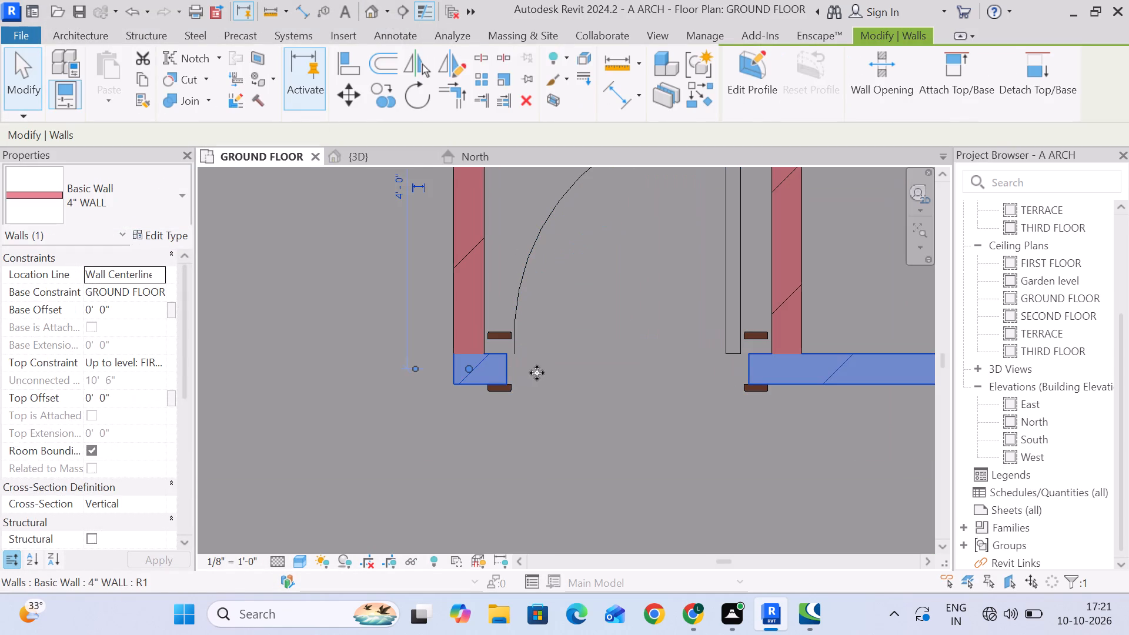
{"action": "left_click", "coordinate": [519, 325]}
{"action": "left_click", "coordinate": [156, 231]}
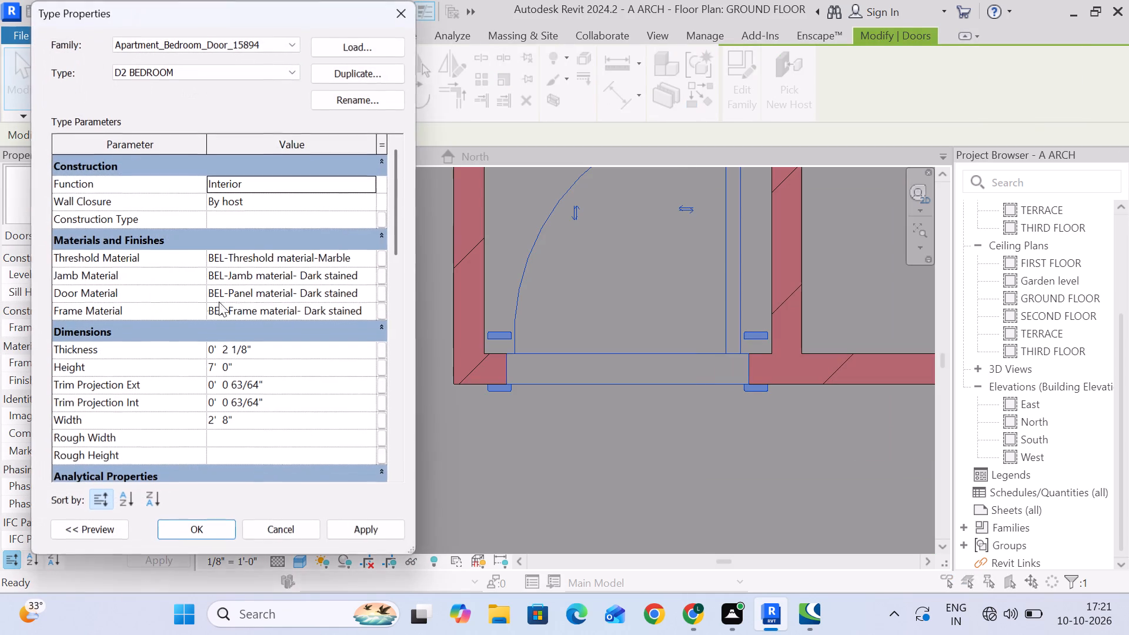
{"action": "left_click", "coordinate": [273, 352]}
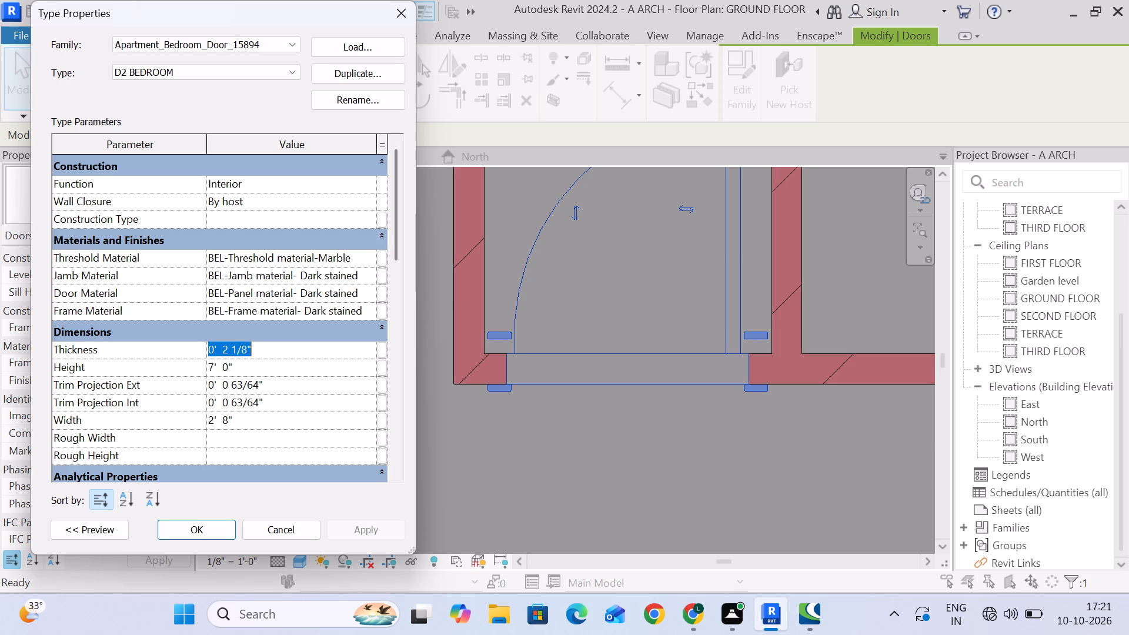
{"action": "scroll", "coordinate": [268, 413], "scroll_direction": "down", "scroll_amount": 5}
{"action": "scroll", "coordinate": [266, 407], "scroll_direction": "up", "scroll_amount": 1}
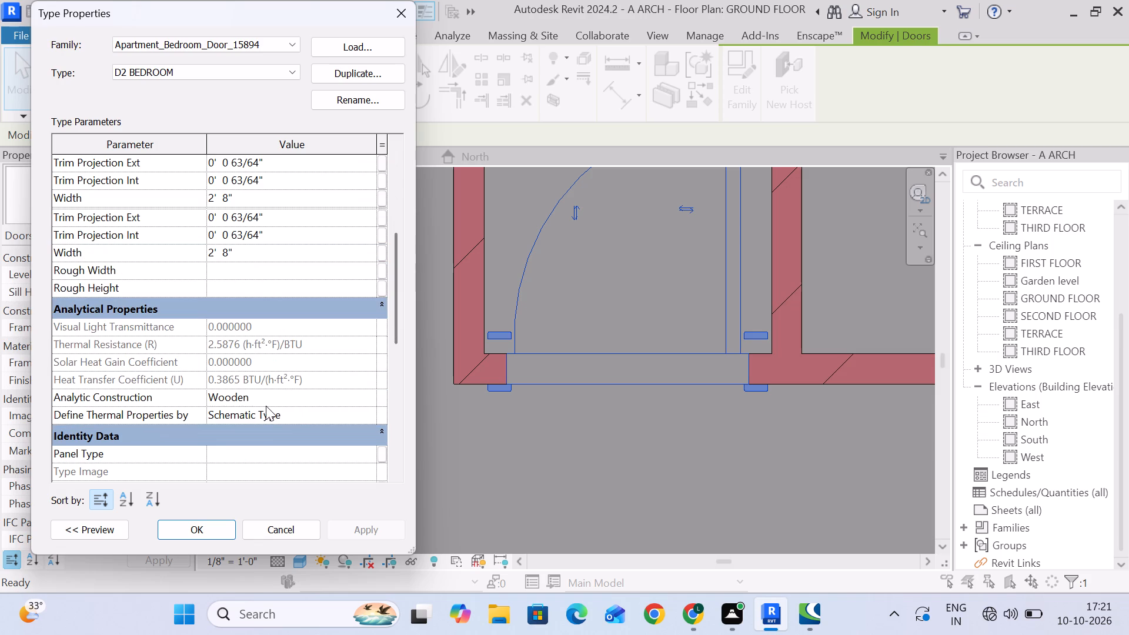
{"action": "scroll", "coordinate": [272, 373], "scroll_direction": "up", "scroll_amount": 1}
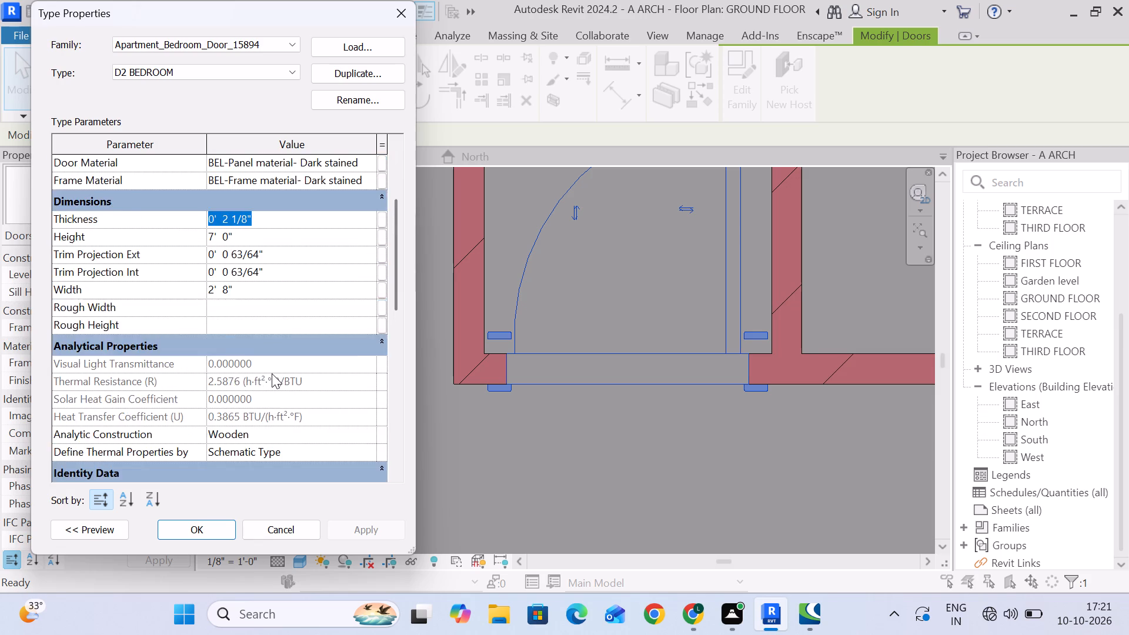
{"action": "scroll", "coordinate": [272, 373], "scroll_direction": "up", "scroll_amount": 3}
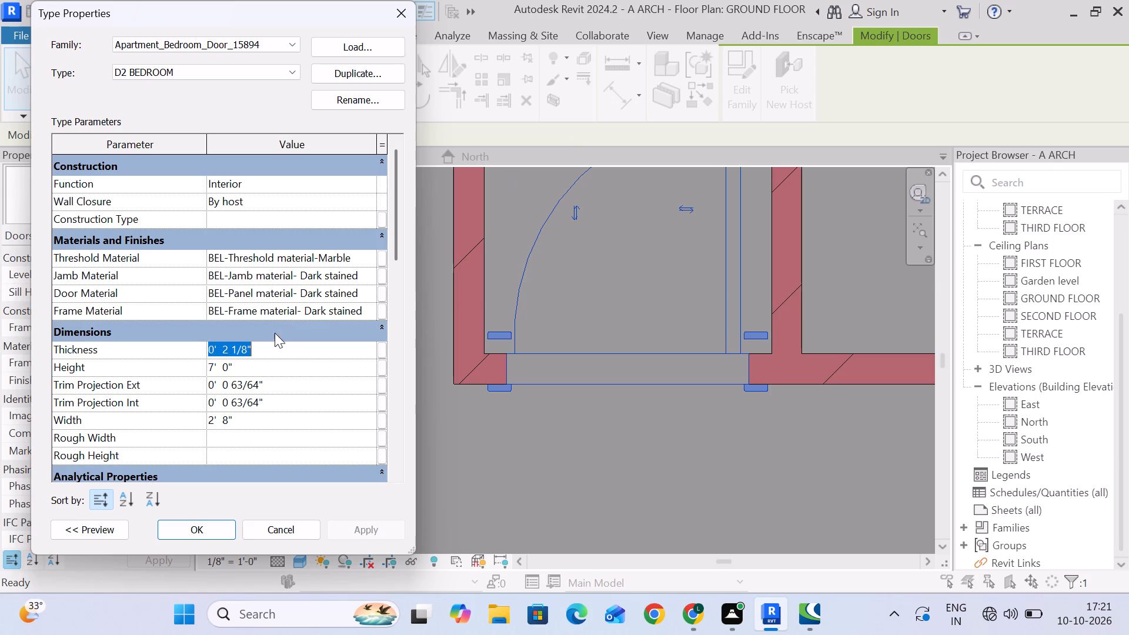
{"action": "left_click", "coordinate": [211, 528]}
{"action": "left_click", "coordinate": [621, 364]}
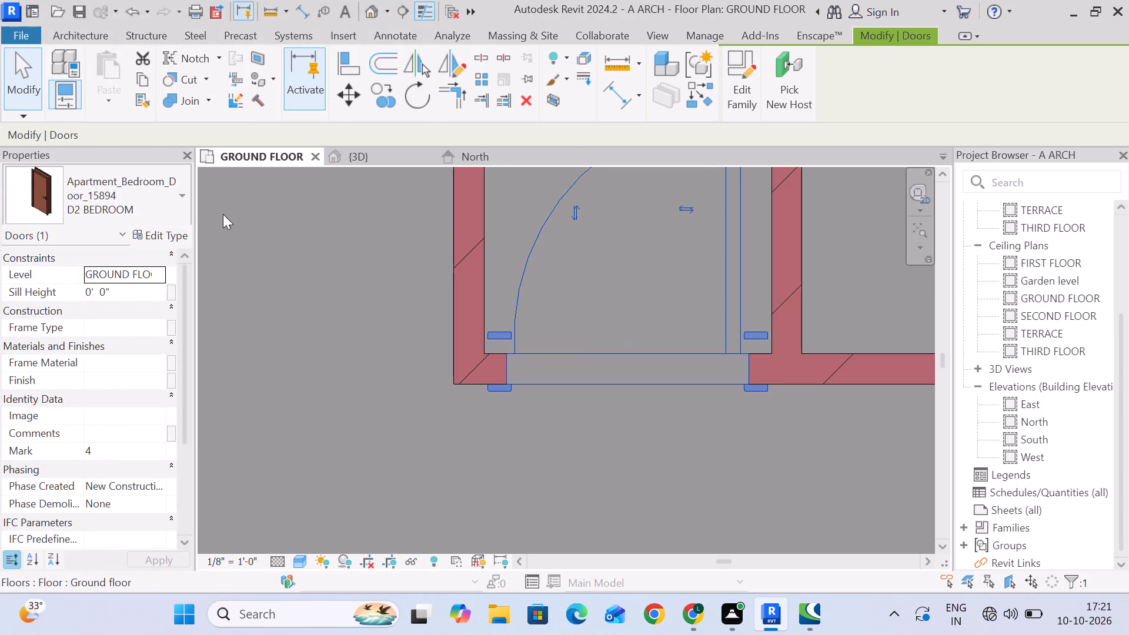
{"action": "left_click", "coordinate": [165, 230]}
{"action": "left_click", "coordinate": [403, 18]}
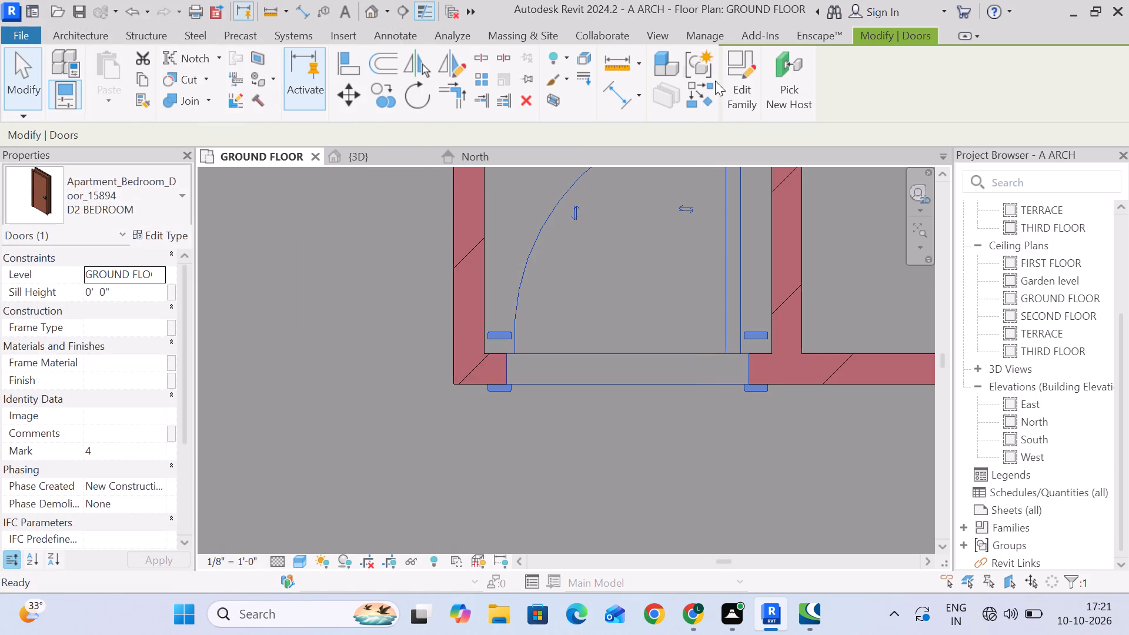
Open the Apartment_Bedroom_Door_15894 family for editing and show its Ground floor plan.
{"action": "left_click", "coordinate": [722, 83]}
{"action": "left_click", "coordinate": [733, 101]}
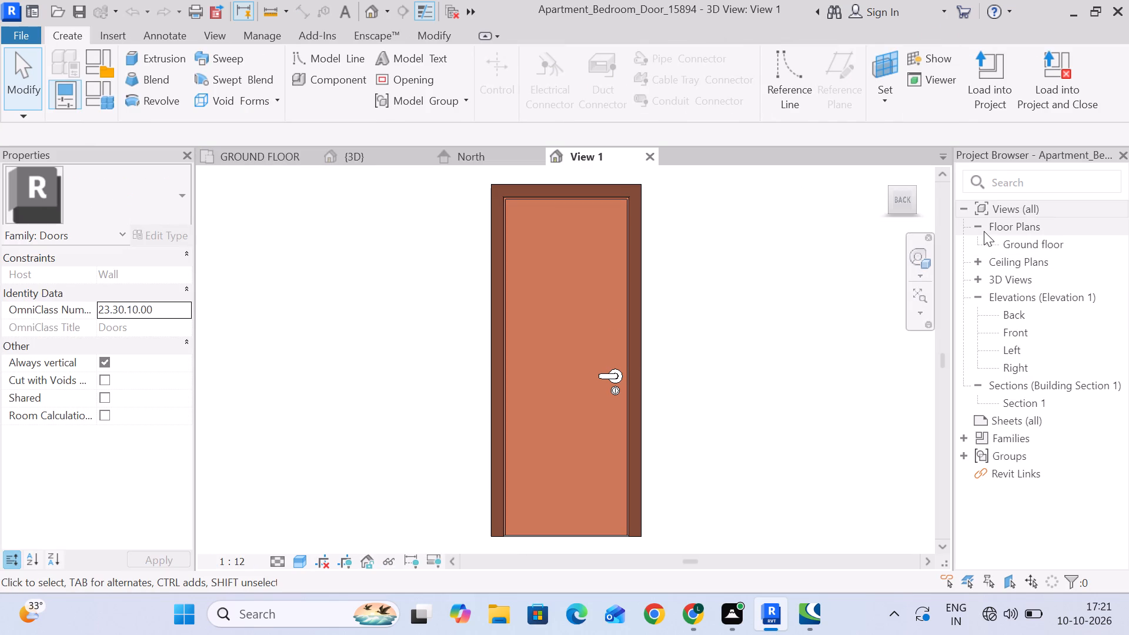
{"action": "double_click", "coordinate": [1036, 239]}
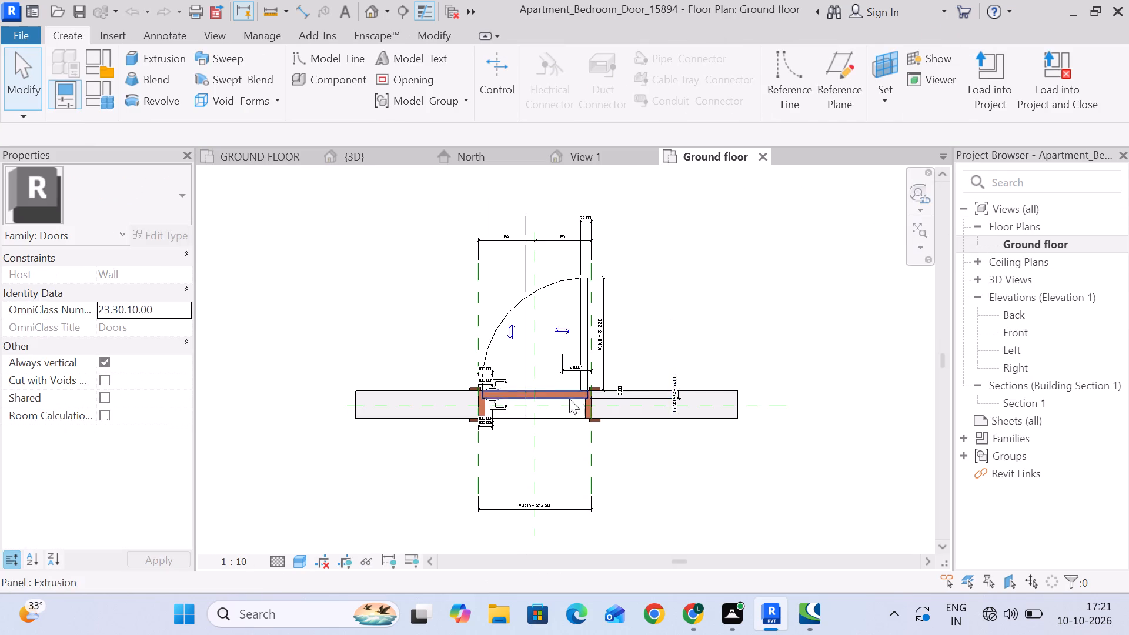
Examine the door family's plan around the frame and thickness dimension, and check which types are available for the host wall.
{"action": "scroll", "coordinate": [562, 396], "scroll_direction": "up", "scroll_amount": 8}
{"action": "scroll", "coordinate": [736, 376], "scroll_direction": "down", "scroll_amount": 4}
{"action": "middle_click_drag", "start_coordinate": [770, 477], "coordinate": [787, 450]}
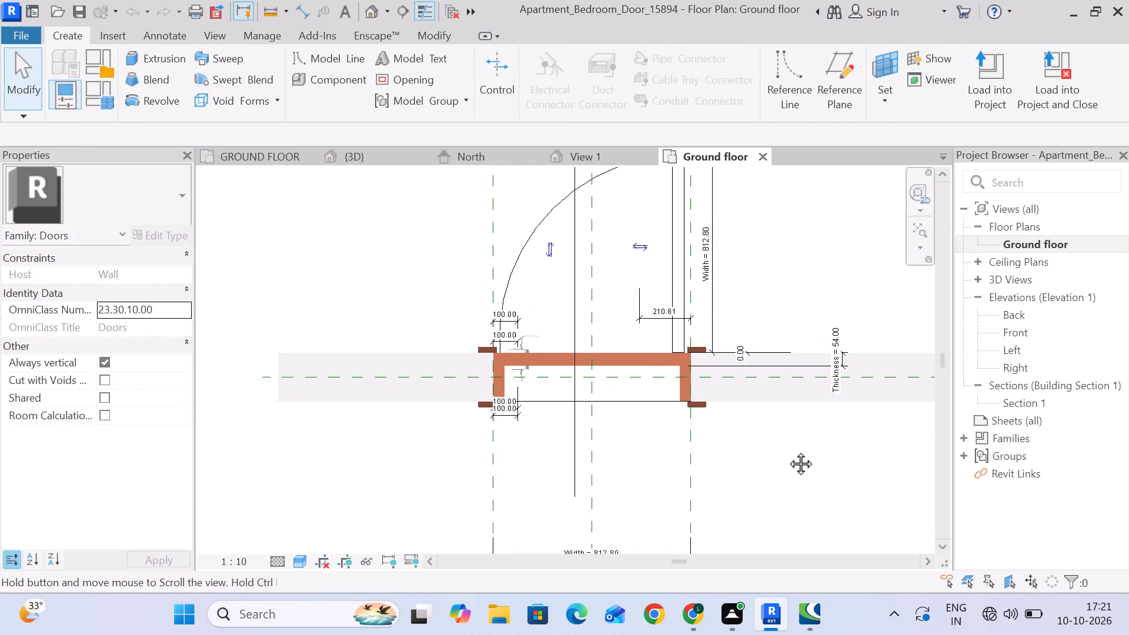
{"action": "middle_click_drag", "start_coordinate": [787, 450], "coordinate": [797, 413]}
{"action": "scroll", "coordinate": [789, 365], "scroll_direction": "up", "scroll_amount": 1}
{"action": "middle_click_drag", "start_coordinate": [815, 389], "coordinate": [794, 389]}
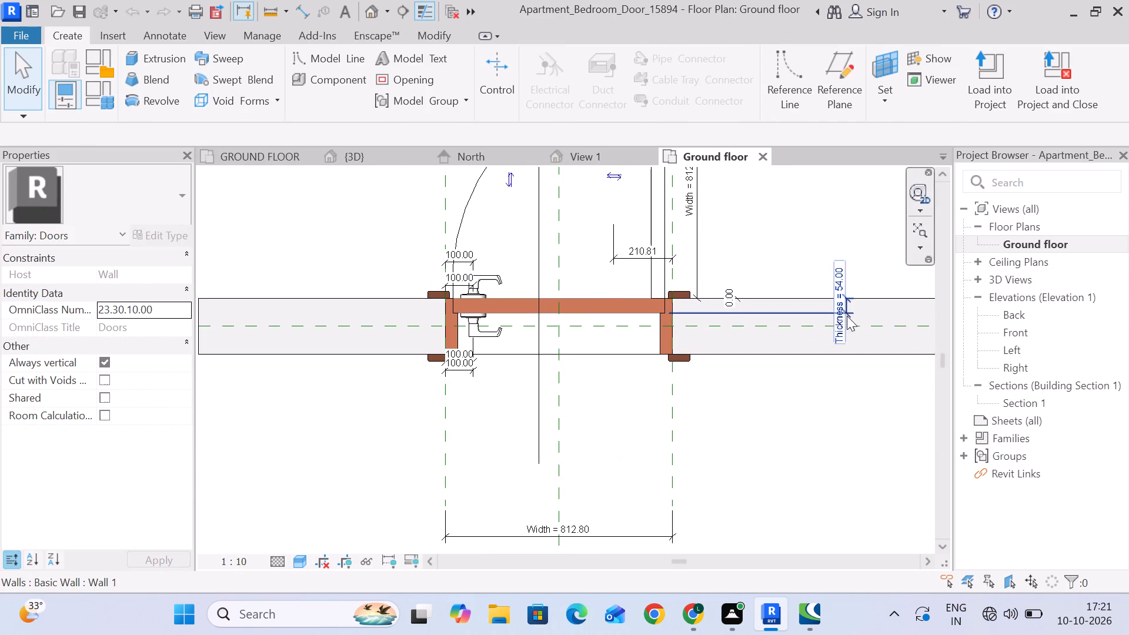
{"action": "scroll", "coordinate": [839, 274], "scroll_direction": "up", "scroll_amount": 3}
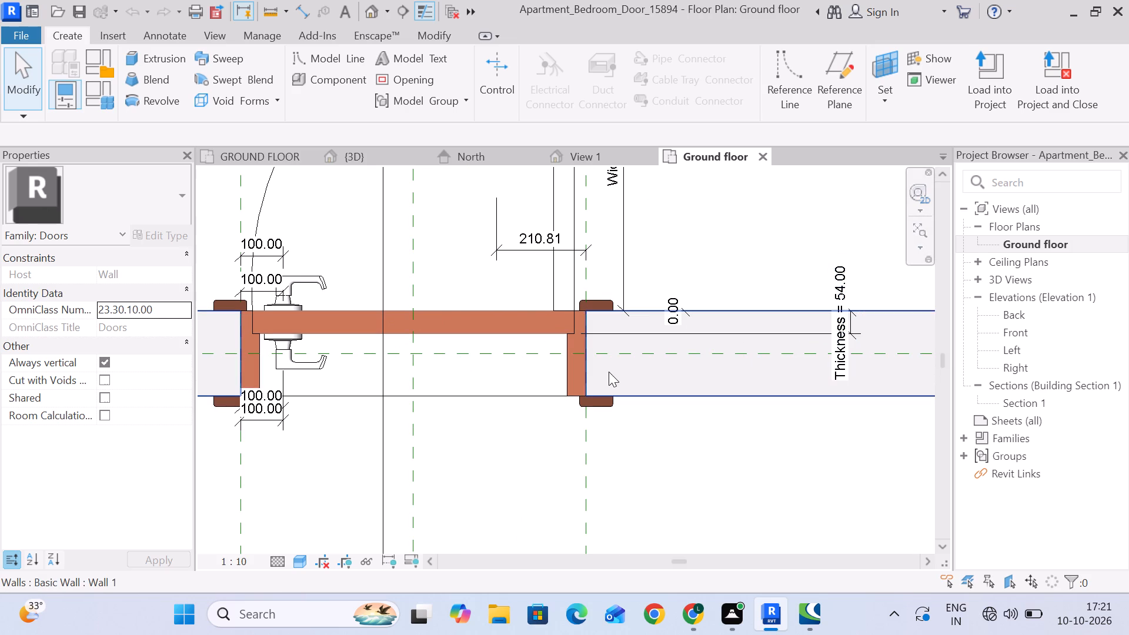
{"action": "left_click", "coordinate": [606, 399]}
{"action": "scroll", "coordinate": [701, 422], "scroll_direction": "down", "scroll_amount": 5}
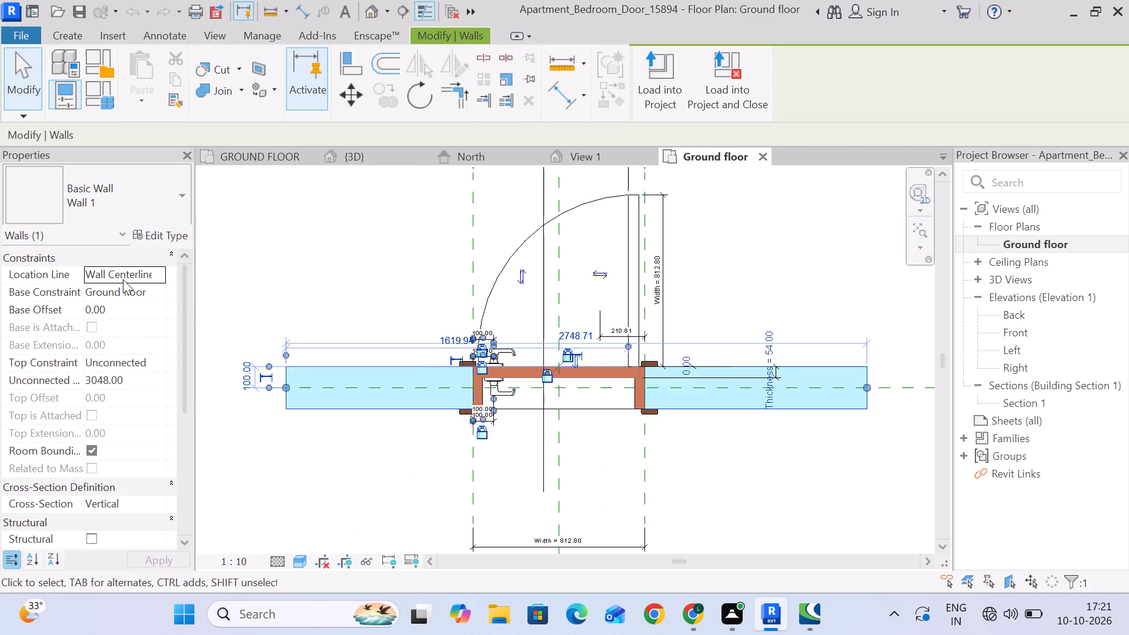
{"action": "left_click", "coordinate": [135, 197]}
{"action": "left_click", "coordinate": [135, 200]}
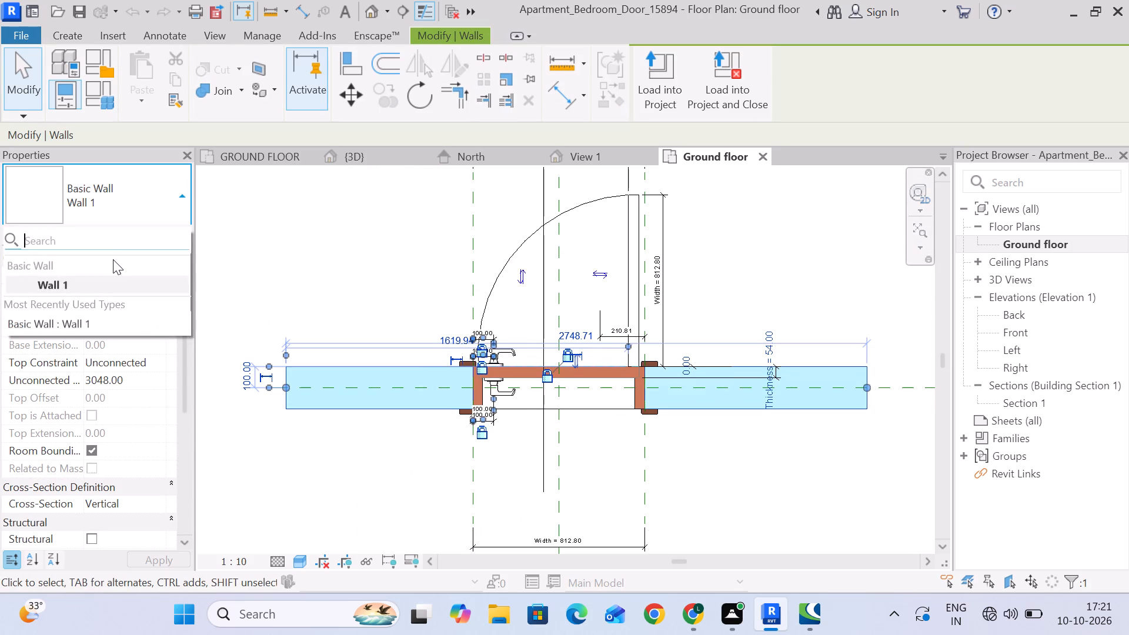
{"action": "left_click", "coordinate": [173, 172]}
{"action": "left_click", "coordinate": [105, 237]}
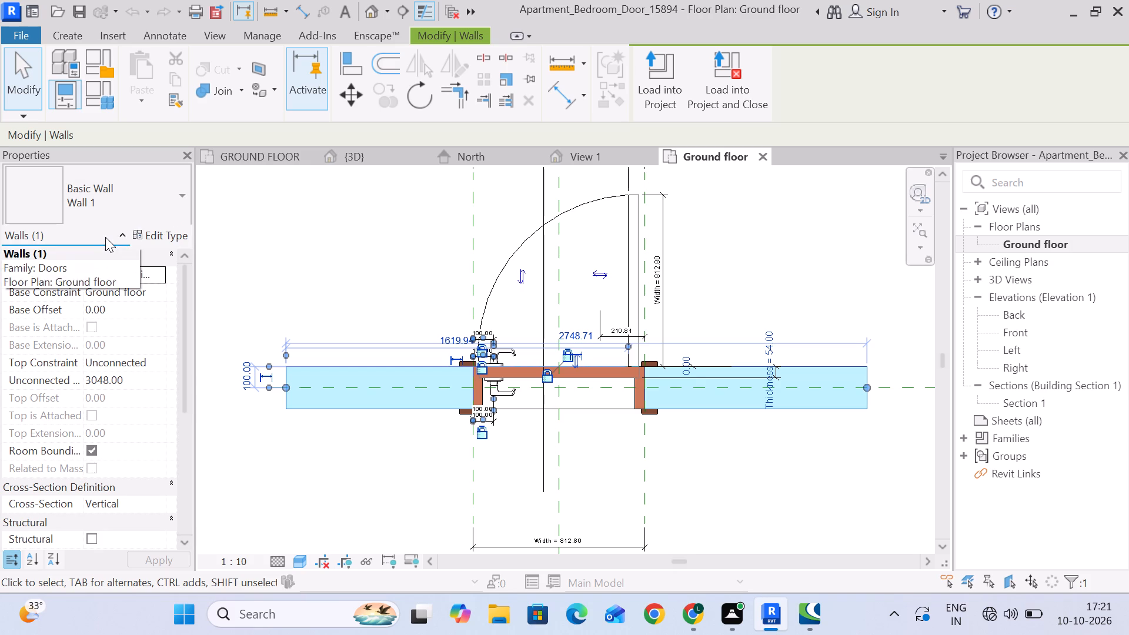
{"action": "left_click", "coordinate": [105, 237]}
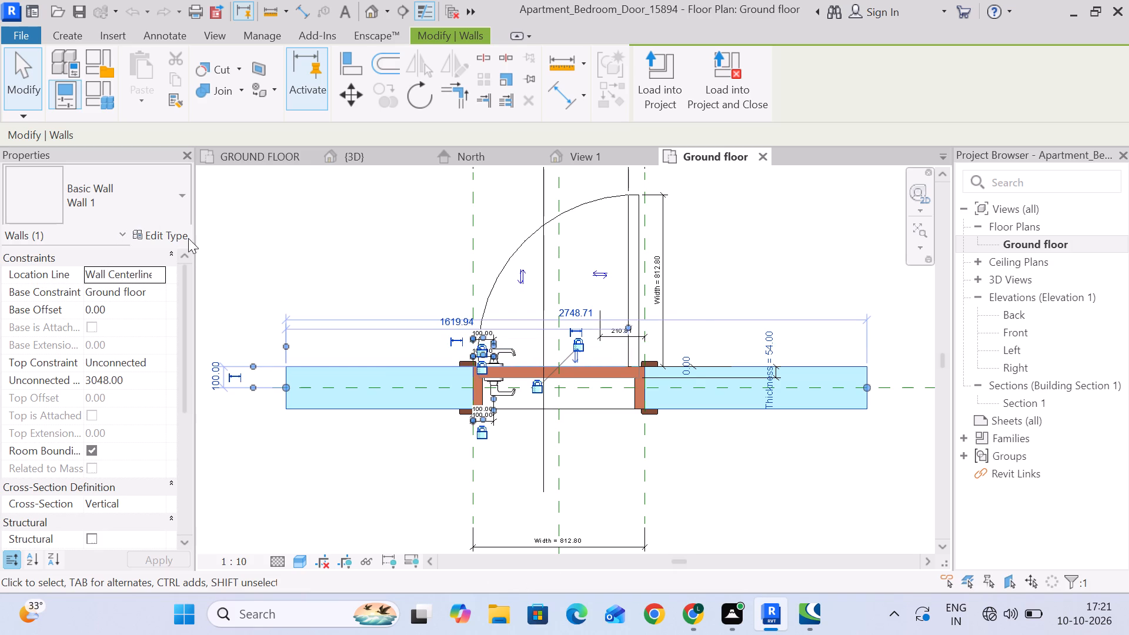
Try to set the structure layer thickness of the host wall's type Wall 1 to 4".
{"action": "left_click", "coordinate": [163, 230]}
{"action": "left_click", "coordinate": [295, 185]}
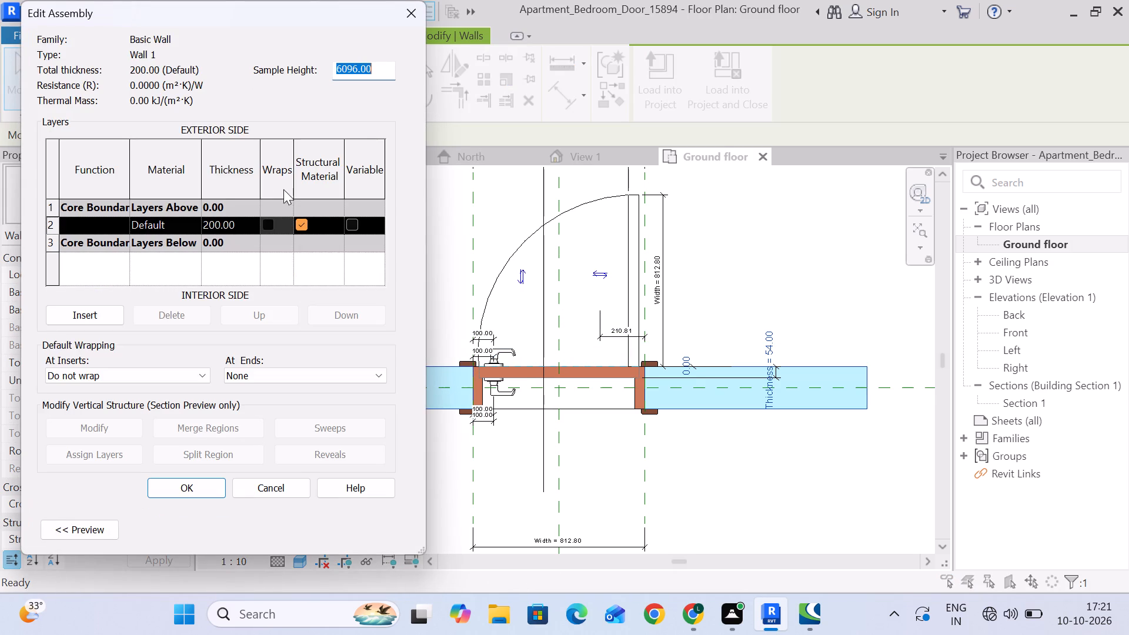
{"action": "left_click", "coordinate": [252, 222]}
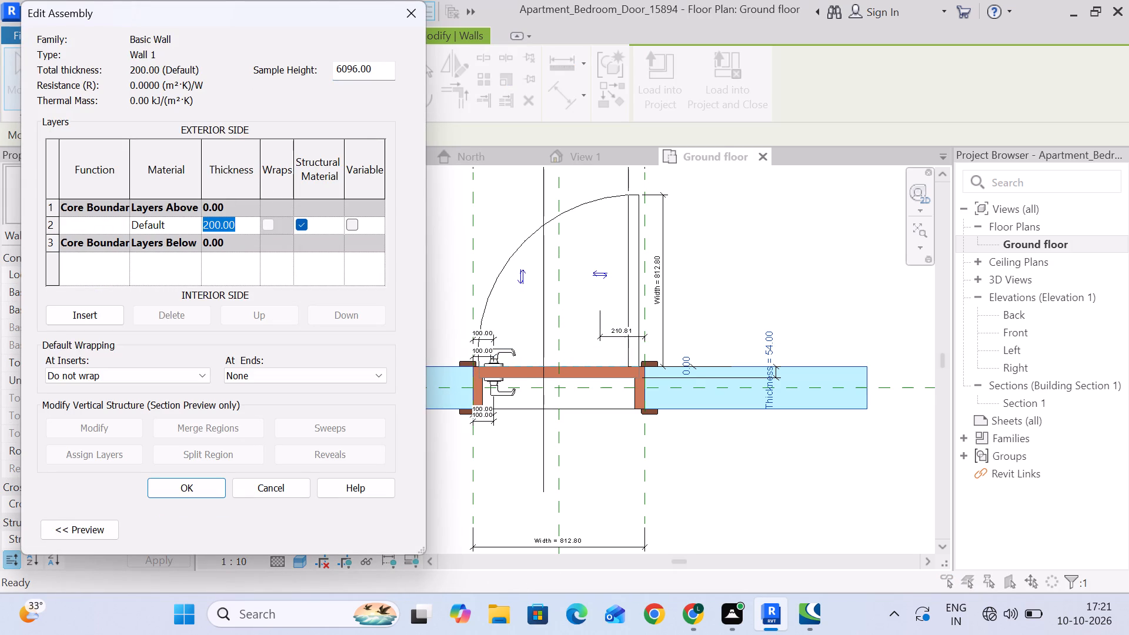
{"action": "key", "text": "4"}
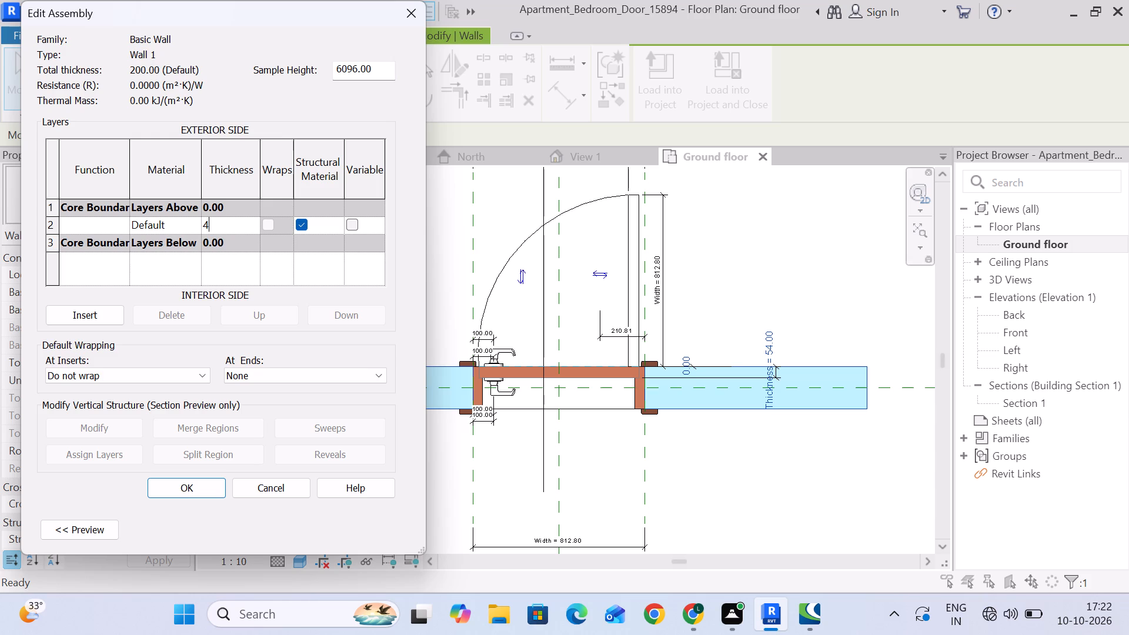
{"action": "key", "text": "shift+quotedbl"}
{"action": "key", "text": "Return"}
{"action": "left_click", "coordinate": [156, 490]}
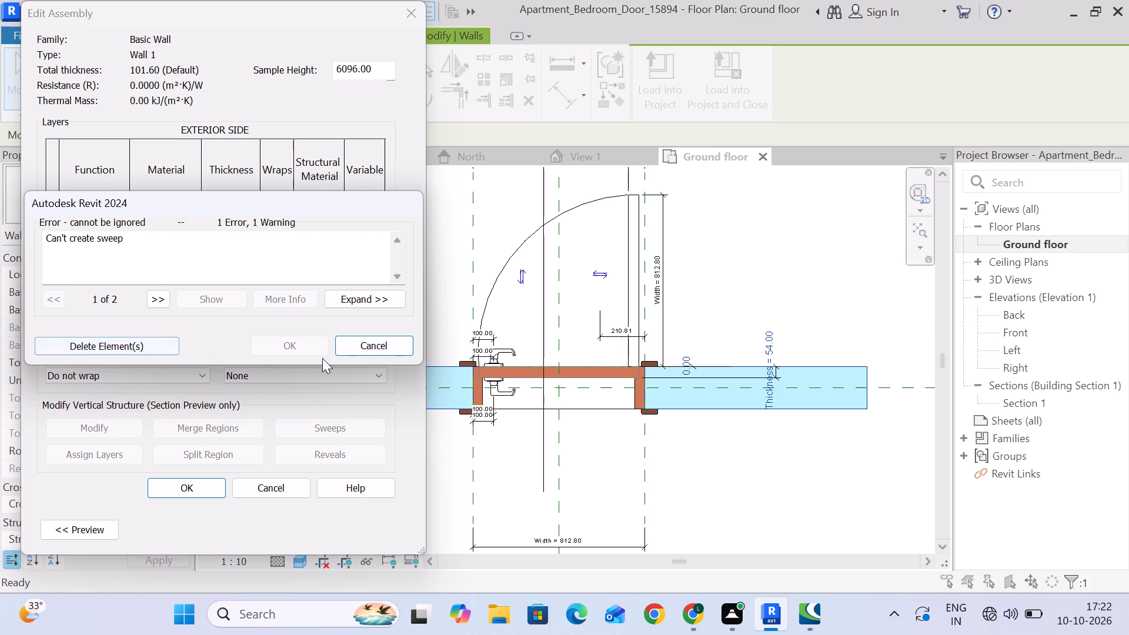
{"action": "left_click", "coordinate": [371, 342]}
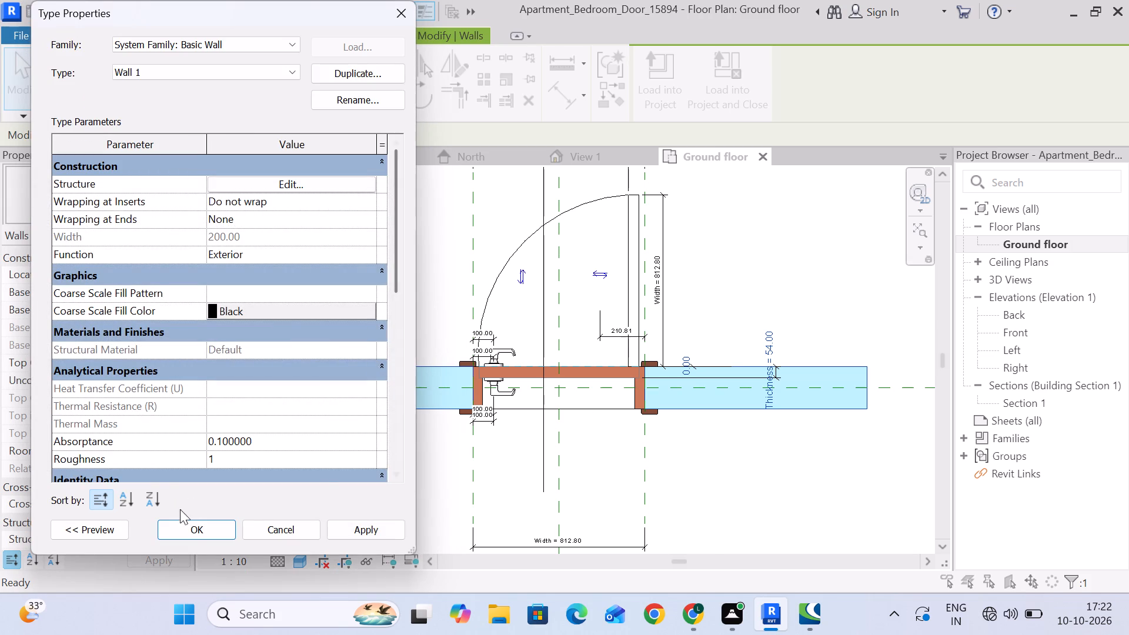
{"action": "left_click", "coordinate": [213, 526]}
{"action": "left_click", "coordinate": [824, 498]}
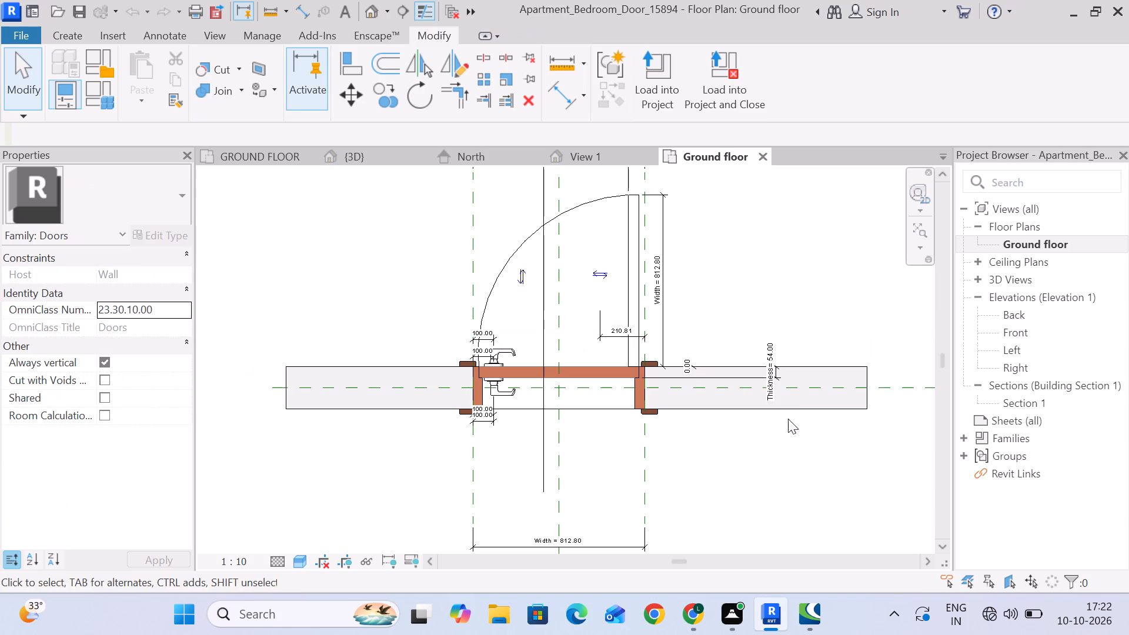
Select the host wall in the door family's plan and check the layer structure of its type Wall 1.
{"action": "left_click", "coordinate": [836, 401]}
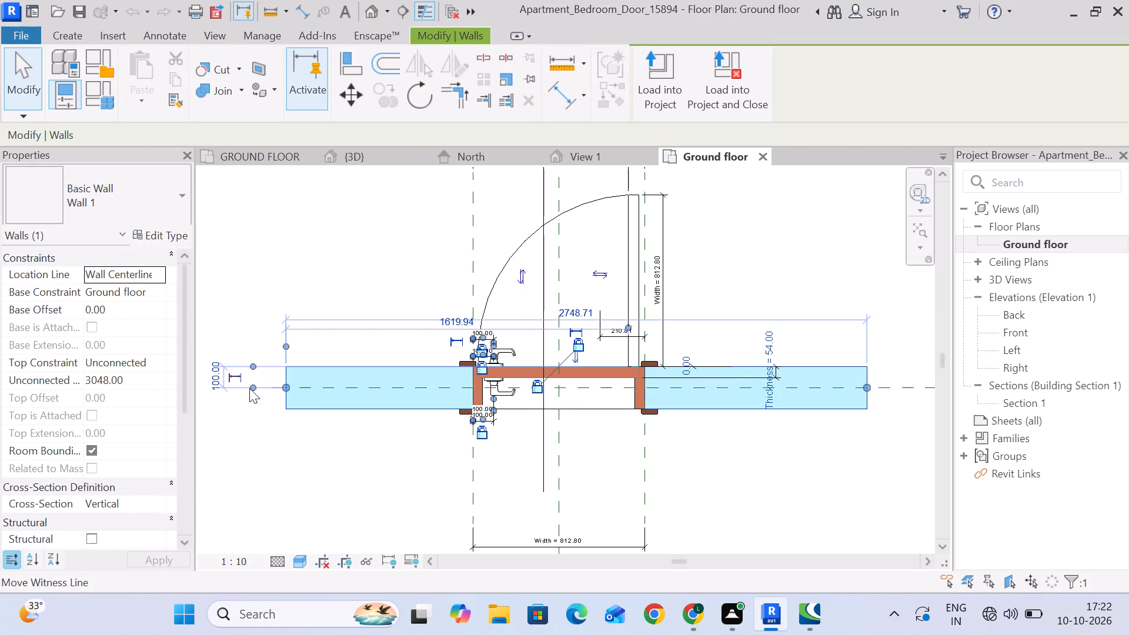
{"action": "scroll", "coordinate": [318, 402], "scroll_direction": "up", "scroll_amount": 3}
{"action": "scroll", "coordinate": [423, 474], "scroll_direction": "down", "scroll_amount": 2}
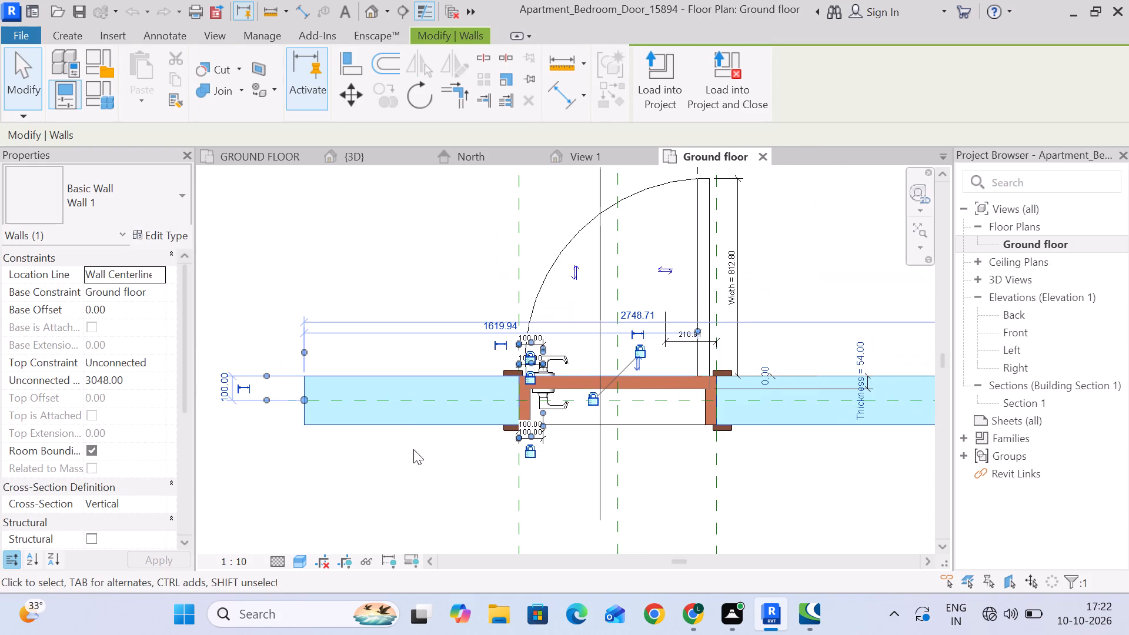
{"action": "left_click", "coordinate": [158, 236]}
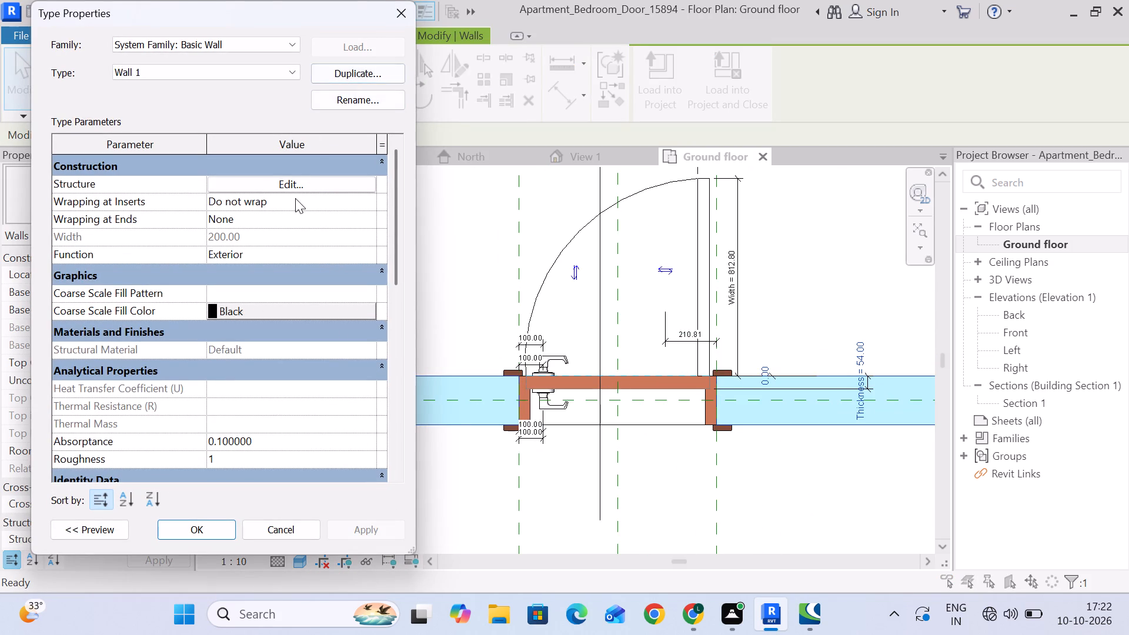
{"action": "left_click", "coordinate": [297, 181]}
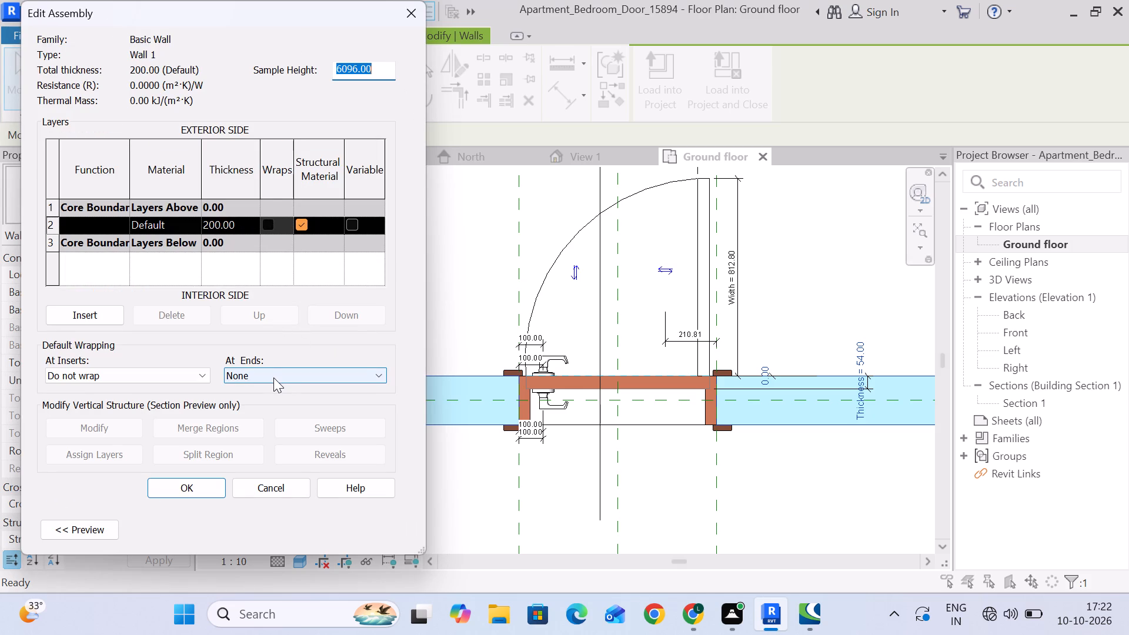
{"action": "left_click", "coordinate": [211, 487]}
{"action": "left_click", "coordinate": [398, 18]}
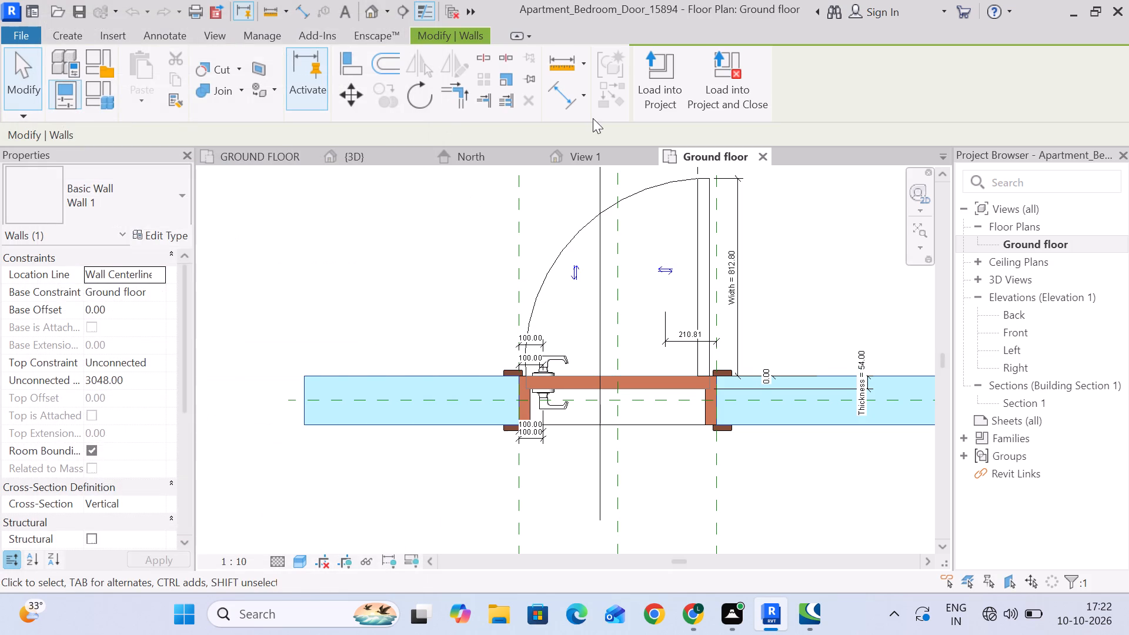
Inspect the door frame sweep in the family's 3D view, then close the family's views to return to the project.
{"action": "left_click", "coordinate": [599, 149]}
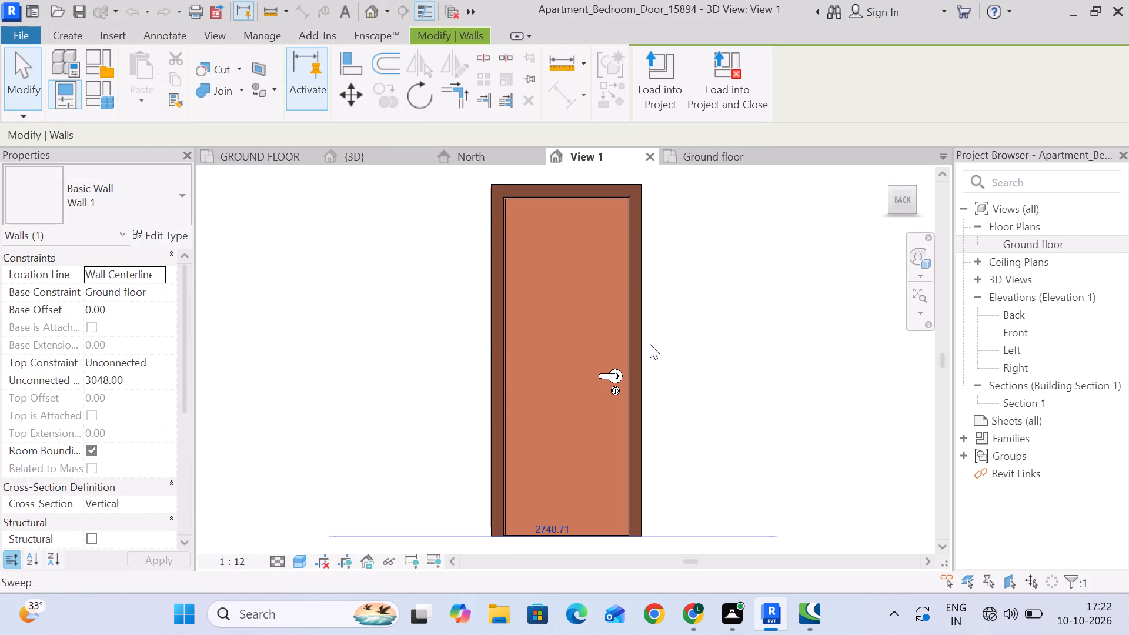
{"action": "left_click", "coordinate": [644, 335]}
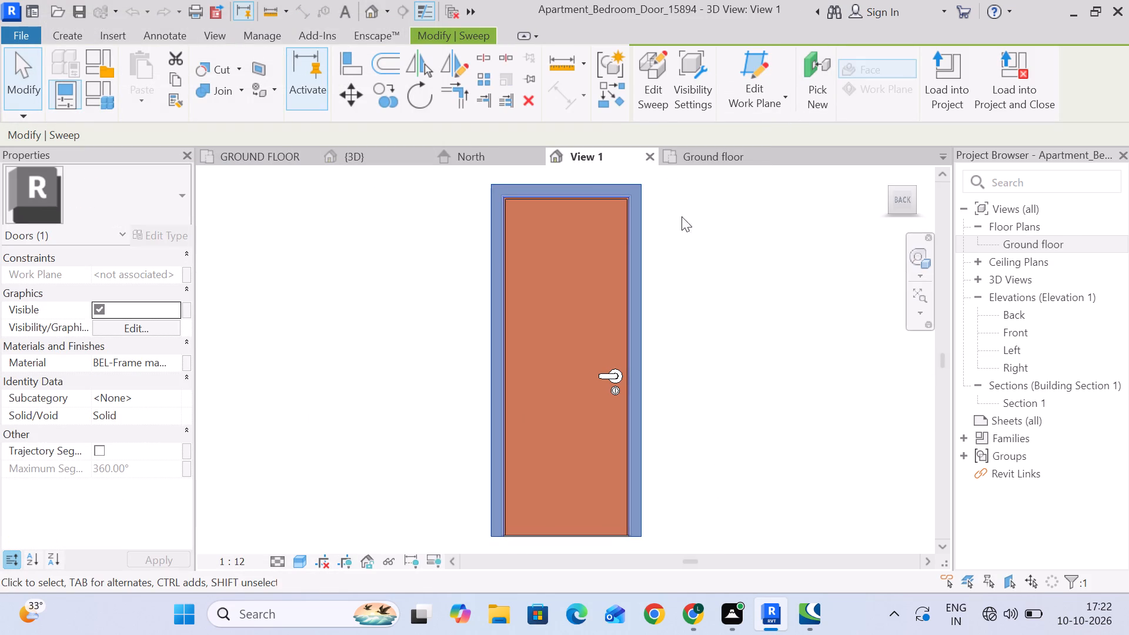
{"action": "left_click", "coordinate": [692, 198]}
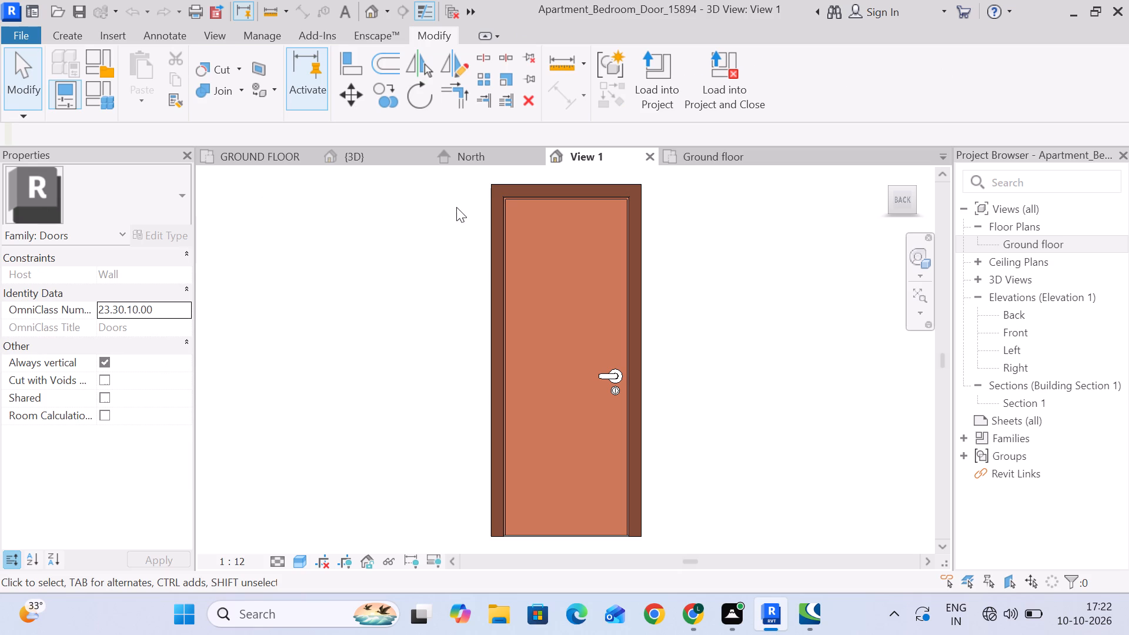
{"action": "left_click", "coordinate": [649, 156]}
{"action": "left_click", "coordinate": [649, 154]}
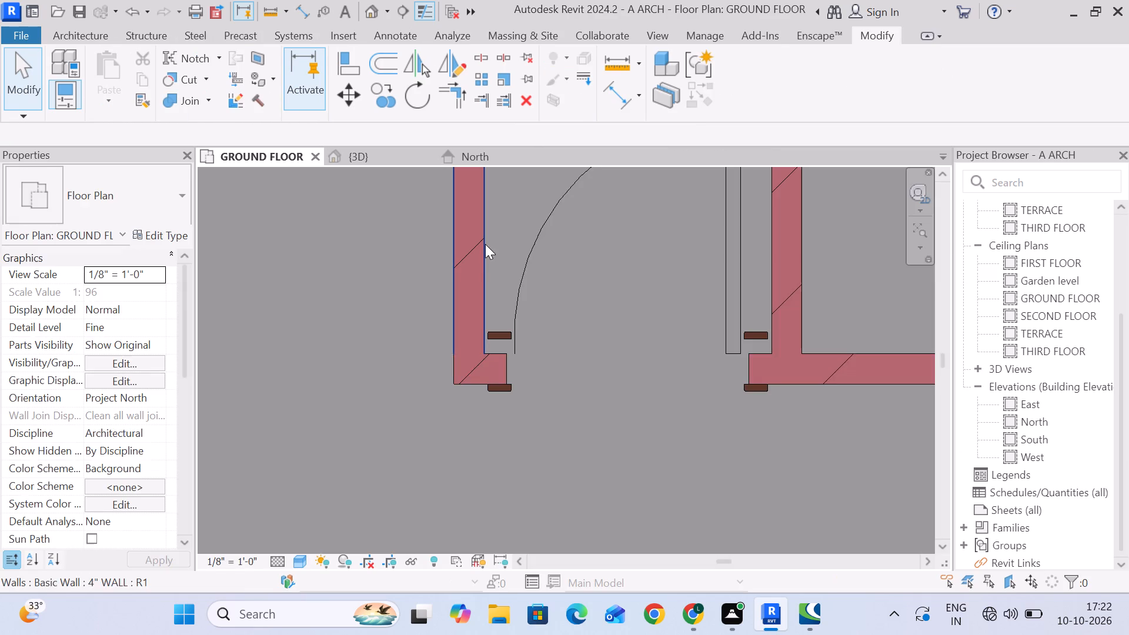
Examine the bedroom door and the surrounding walls in the project's ground floor plan.
{"action": "scroll", "coordinate": [537, 313], "scroll_direction": "down", "scroll_amount": 8}
{"action": "middle_click_drag", "start_coordinate": [607, 296], "coordinate": [554, 358]}
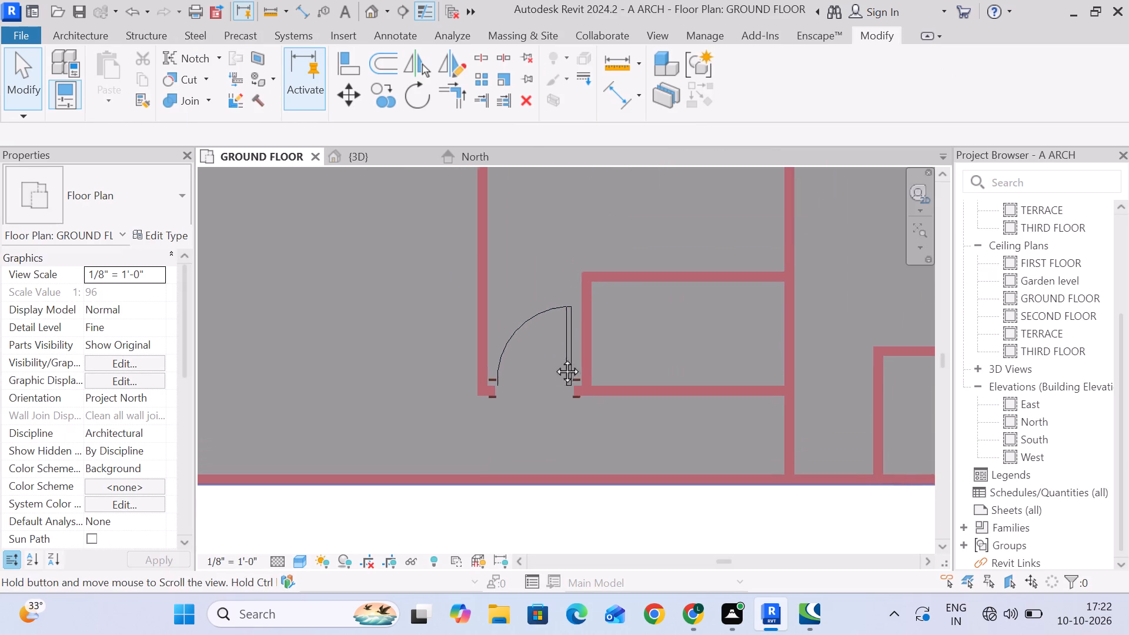
{"action": "middle_click_drag", "start_coordinate": [554, 358], "coordinate": [552, 370]}
{"action": "middle_click_drag", "start_coordinate": [608, 241], "coordinate": [572, 328]}
{"action": "middle_click_drag", "start_coordinate": [573, 329], "coordinate": [623, 158]}
{"action": "middle_click_drag", "start_coordinate": [678, 339], "coordinate": [632, 326]}
{"action": "left_click", "coordinate": [470, 296]}
{"action": "left_click", "coordinate": [505, 317]}
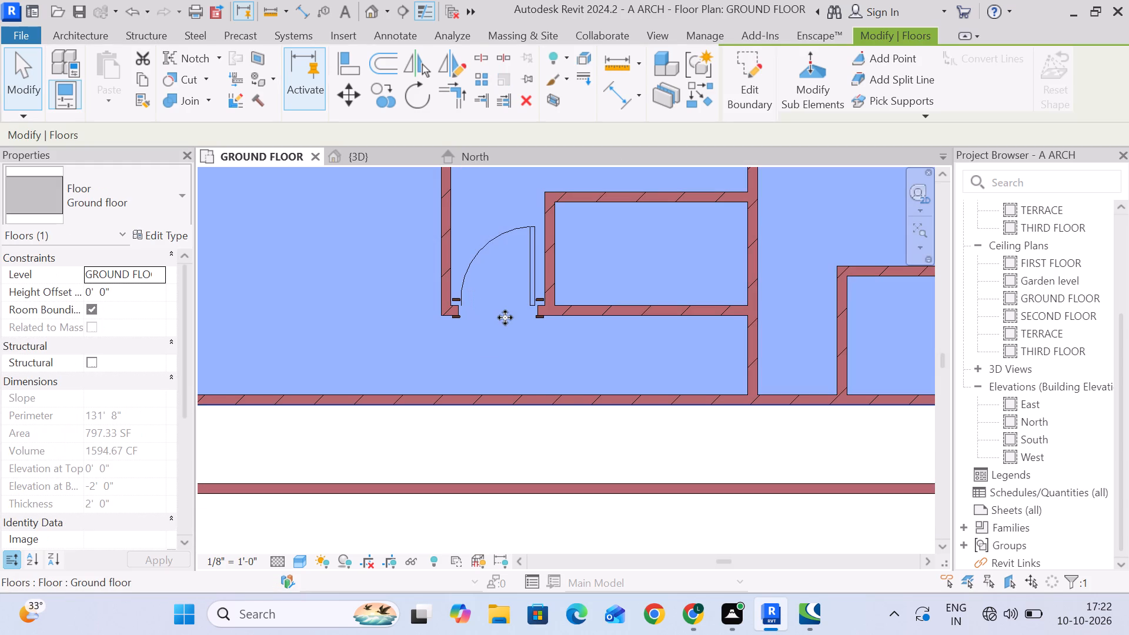
{"action": "left_click", "coordinate": [602, 444]}
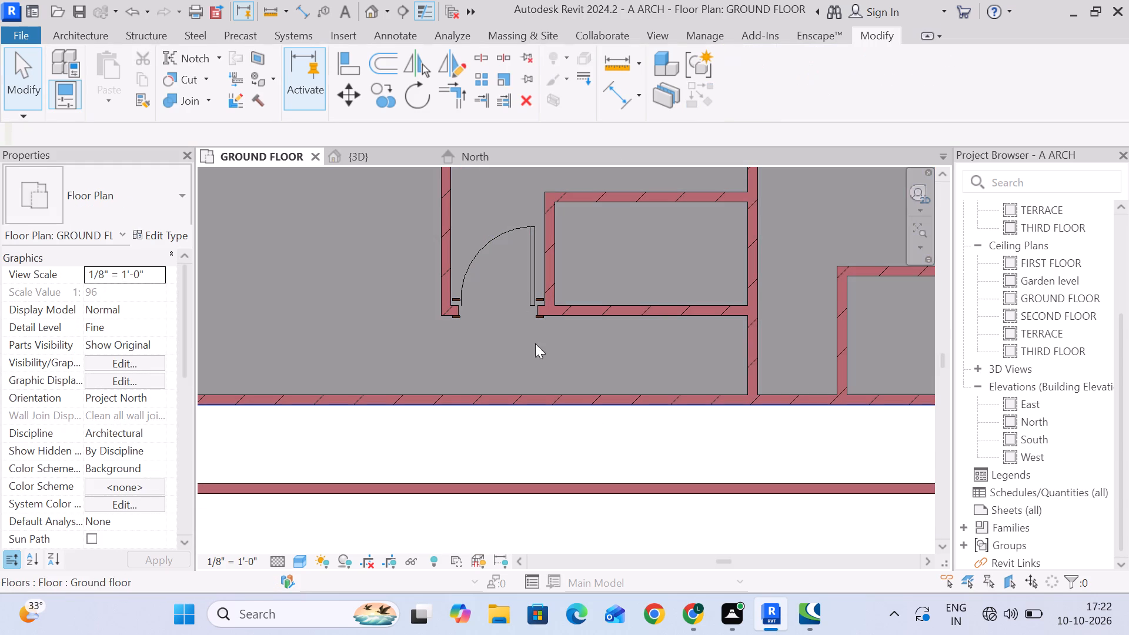
{"action": "left_click", "coordinate": [527, 272]}
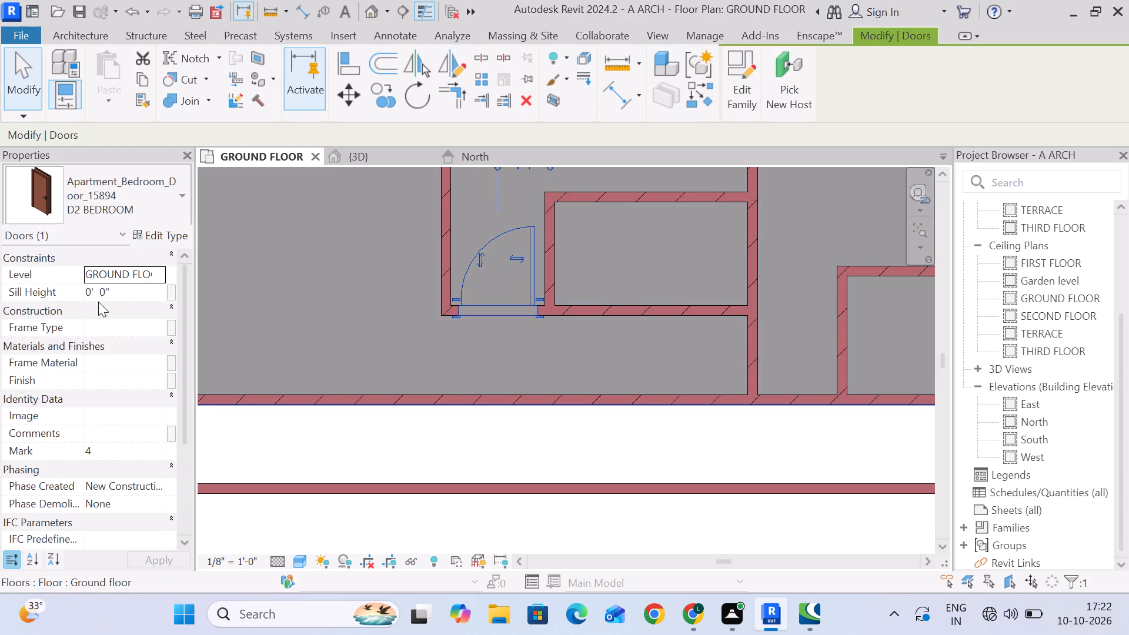
{"action": "left_click", "coordinate": [510, 446]}
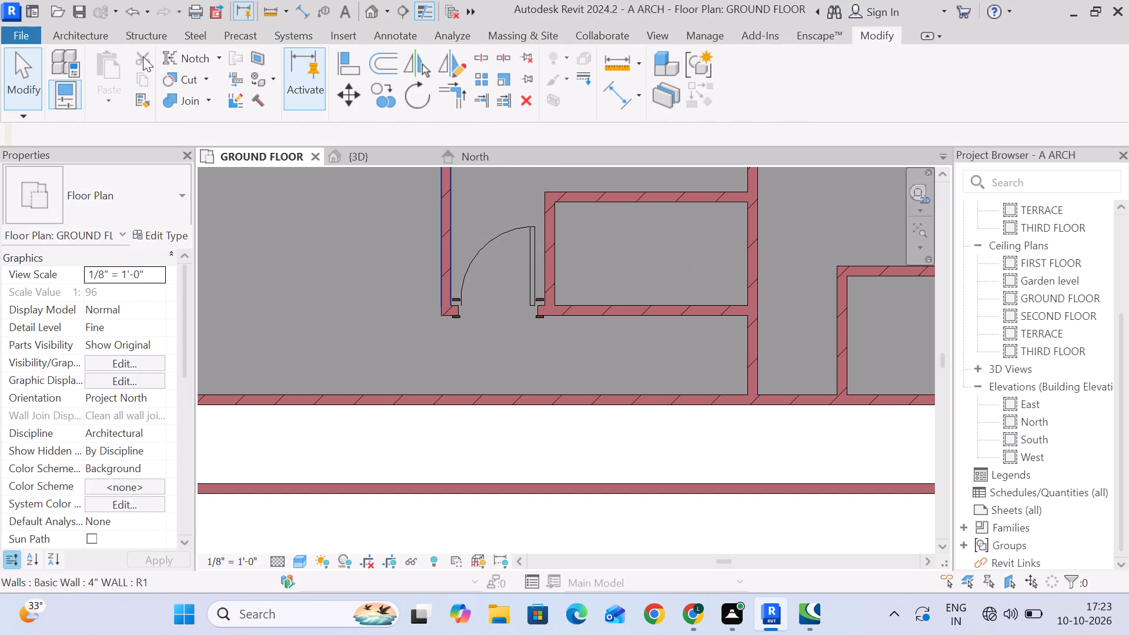
Place an Apartment_Bedroom_Door_15894 D2 BEDROOM door in the 4" wall at the end of the corridor, opening away from the corridor.
{"action": "left_click", "coordinate": [75, 44]}
{"action": "left_click", "coordinate": [103, 75]}
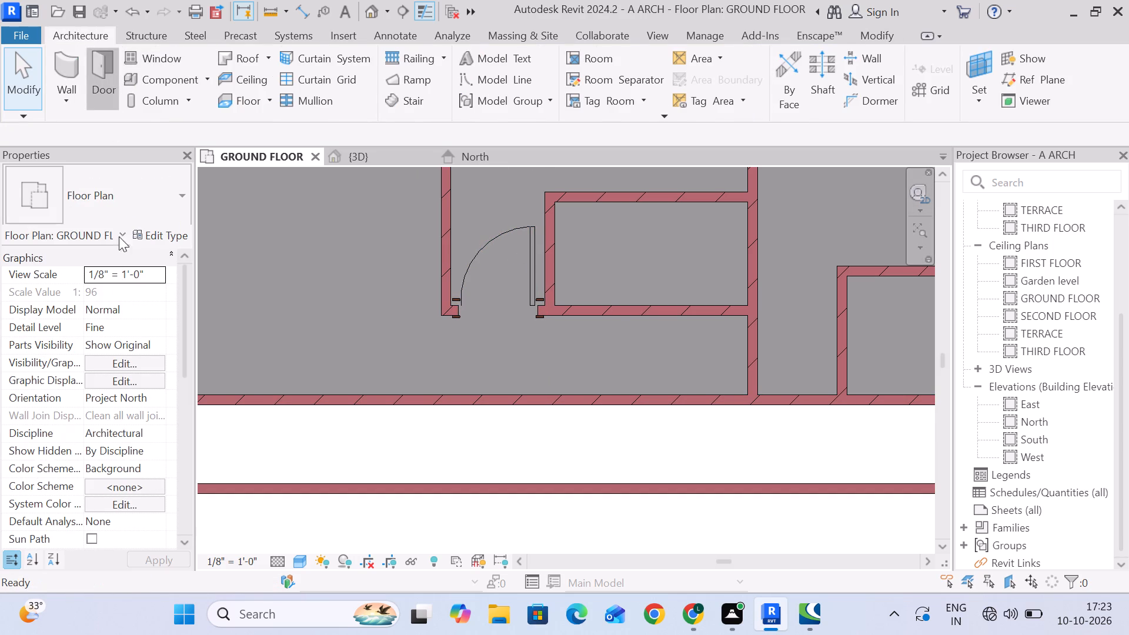
{"action": "left_click", "coordinate": [143, 205]}
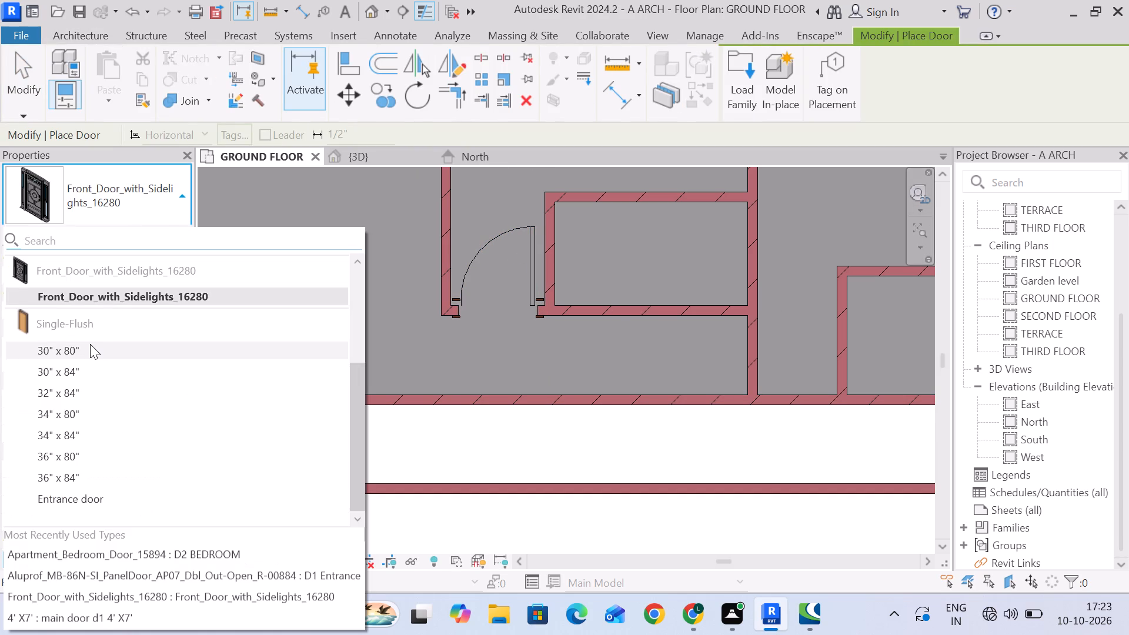
{"action": "scroll", "coordinate": [89, 346], "scroll_direction": "up", "scroll_amount": 8}
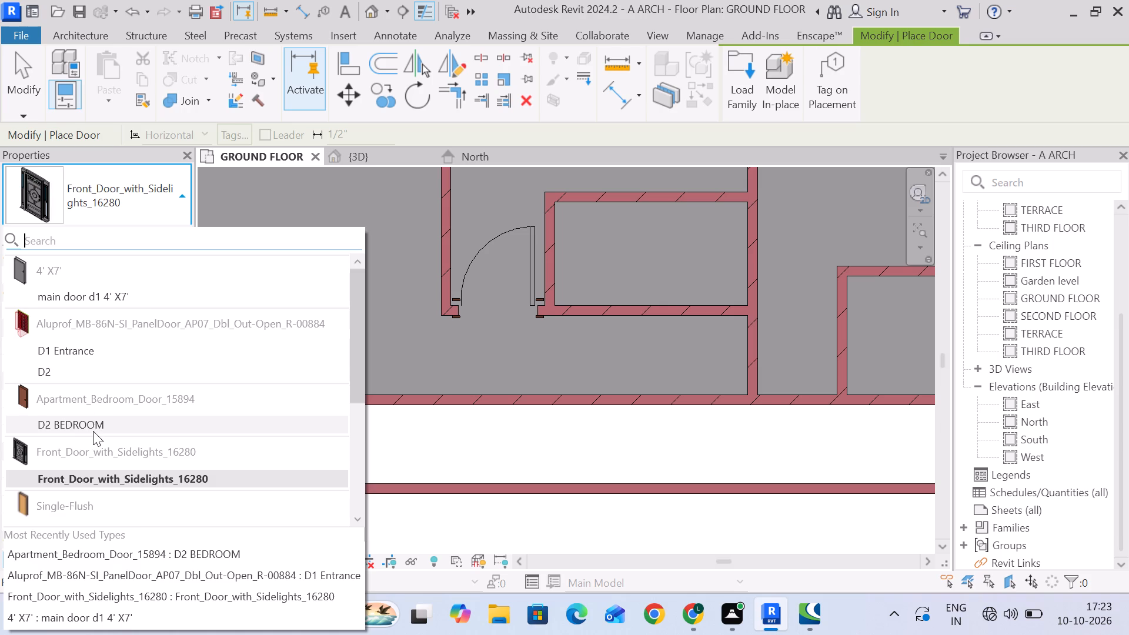
{"action": "left_click", "coordinate": [90, 423]}
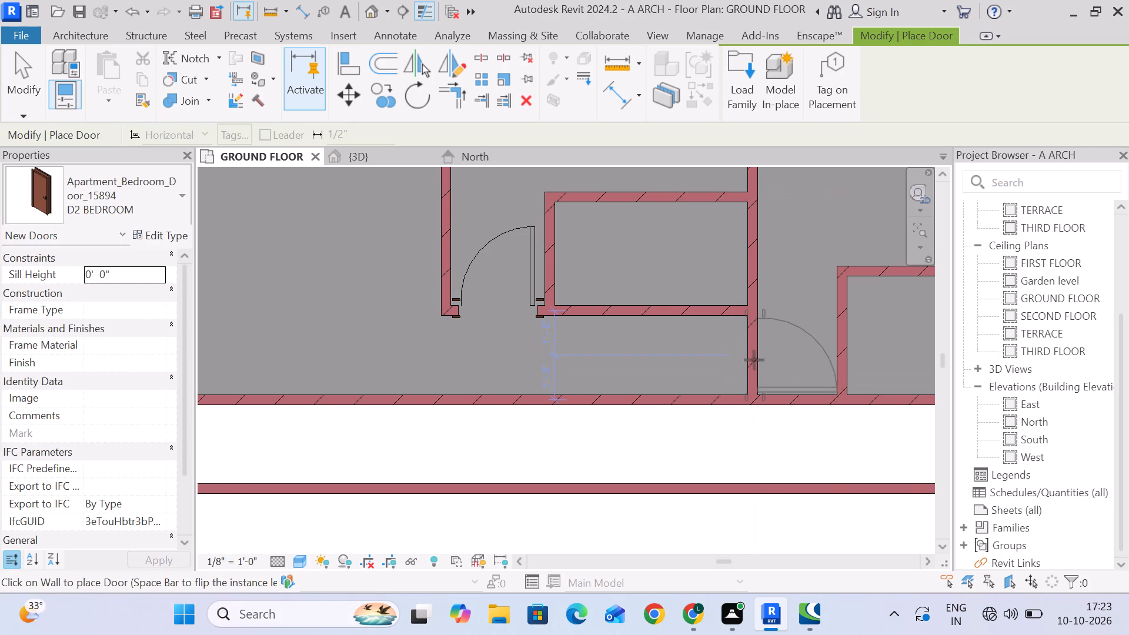
{"action": "scroll", "coordinate": [754, 360], "scroll_direction": "up", "scroll_amount": 3}
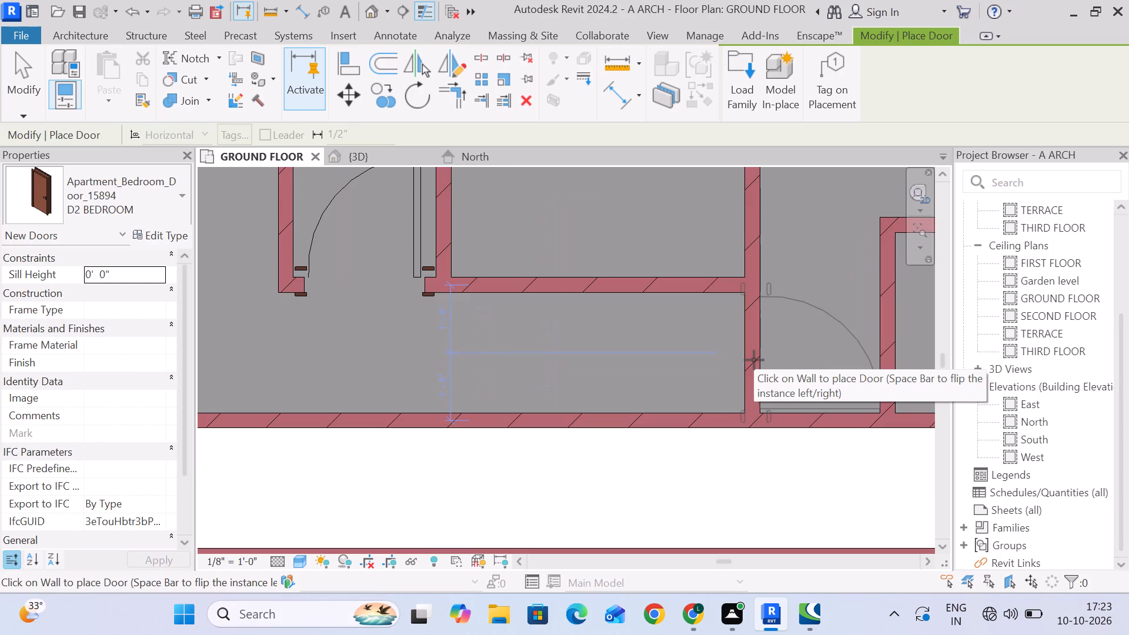
{"action": "left_click", "coordinate": [756, 350]}
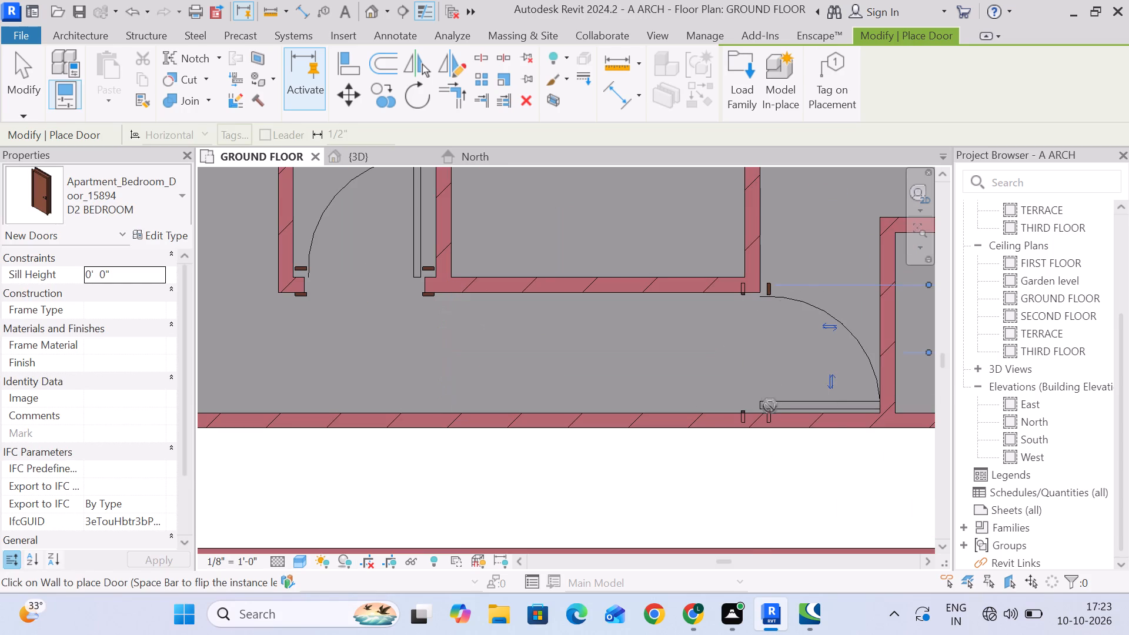
{"action": "left_click", "coordinate": [21, 58]}
Select the D2 BEDROOM door at the corridor end and review its type parameters and dimensions.
{"action": "left_click", "coordinate": [786, 294]}
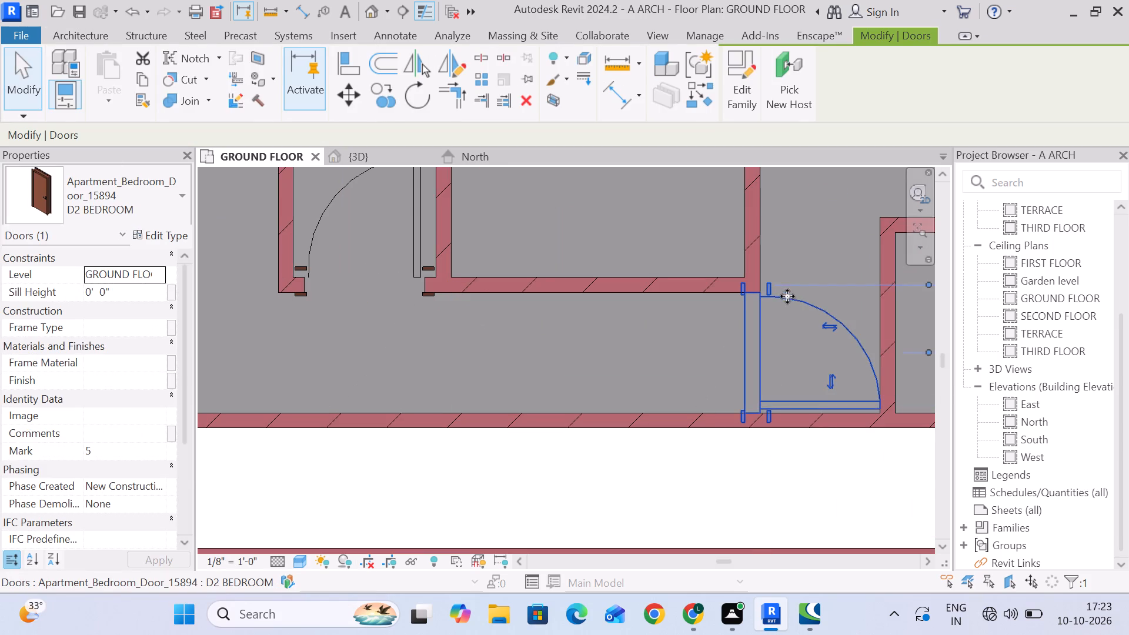
{"action": "scroll", "coordinate": [797, 321], "scroll_direction": "down", "scroll_amount": 3}
{"action": "middle_click_drag", "start_coordinate": [784, 322], "coordinate": [669, 305]}
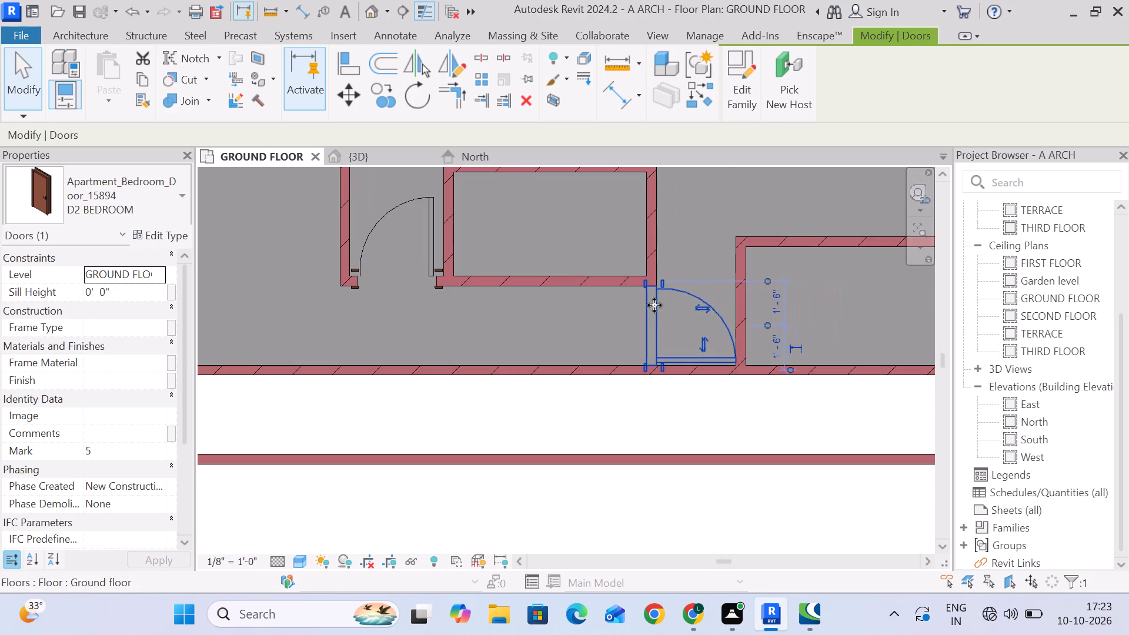
{"action": "scroll", "coordinate": [612, 316], "scroll_direction": "down", "scroll_amount": 2}
{"action": "middle_click_drag", "start_coordinate": [601, 318], "coordinate": [546, 331]}
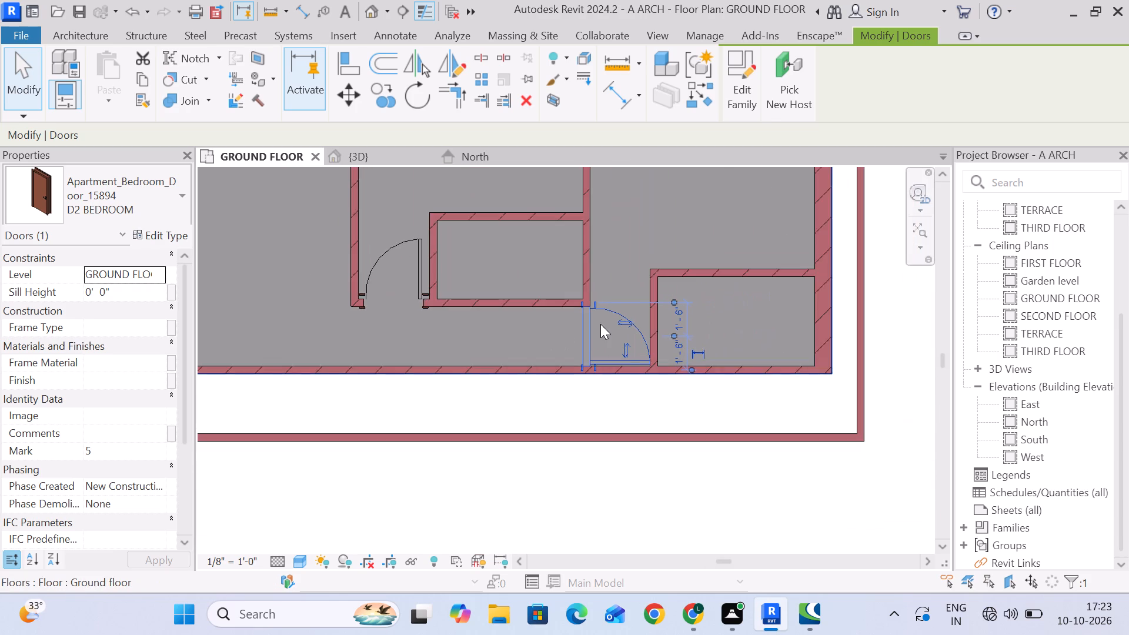
{"action": "scroll", "coordinate": [600, 324], "scroll_direction": "up", "scroll_amount": 7}
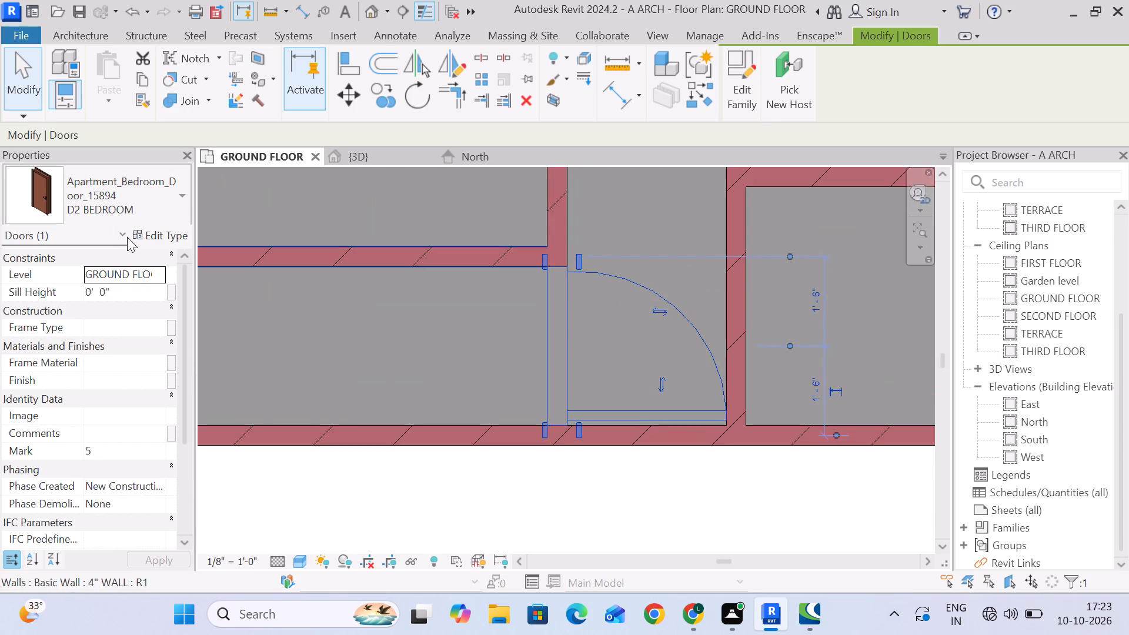
{"action": "left_click", "coordinate": [136, 236]}
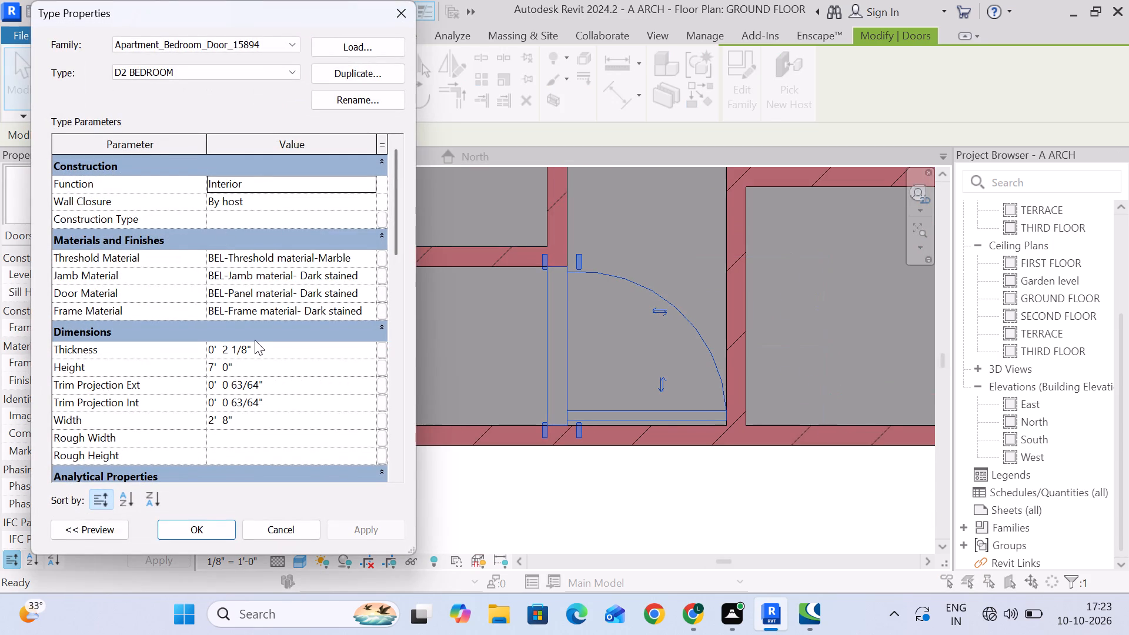
{"action": "left_click", "coordinate": [213, 531]}
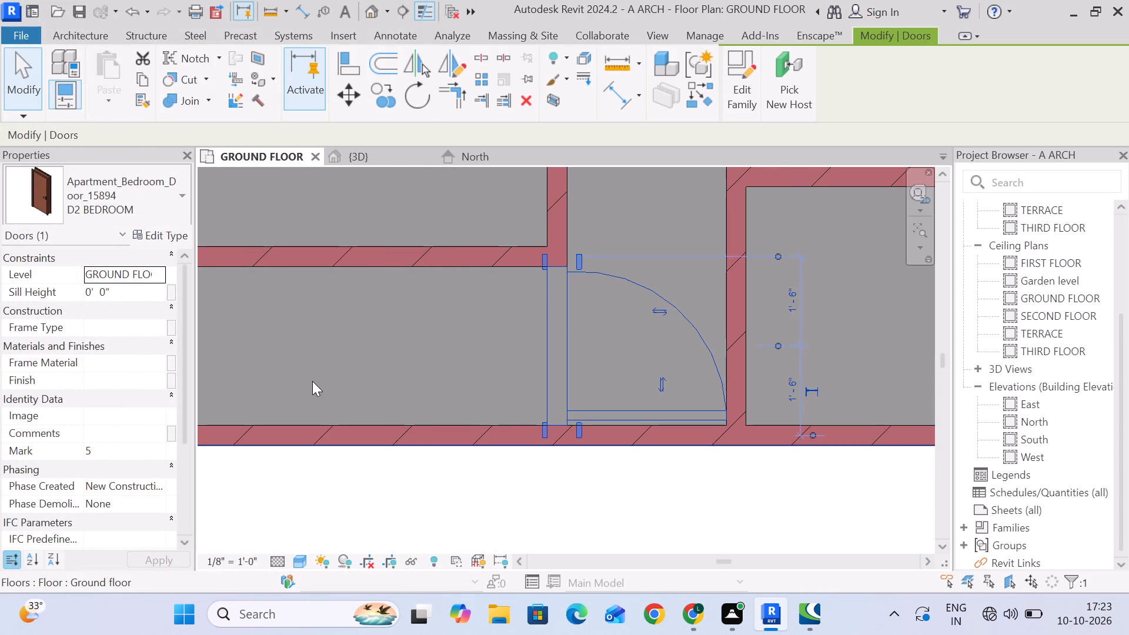
Add an aligned dimension from the inner face of the bedroom's 9" outer wall to the 4" wall holding the first bedroom door.
{"action": "scroll", "coordinate": [314, 372], "scroll_direction": "down", "scroll_amount": 2}
{"action": "middle_click_drag", "start_coordinate": [314, 372], "coordinate": [465, 340]}
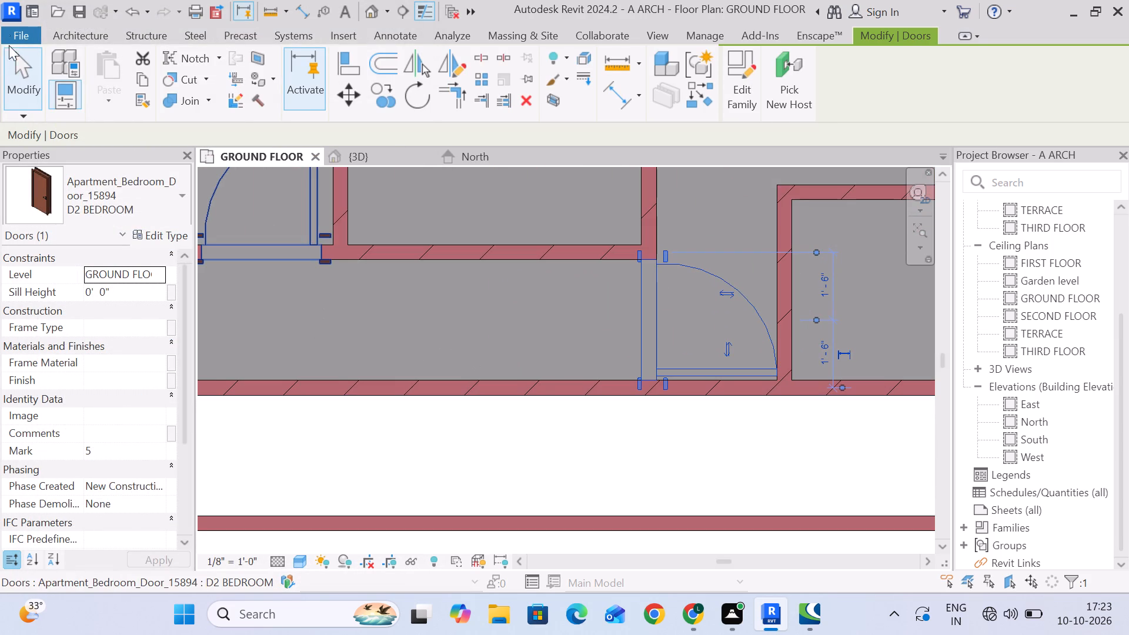
{"action": "left_click", "coordinate": [16, 61]}
{"action": "left_click", "coordinate": [494, 245]}
{"action": "scroll", "coordinate": [499, 248], "scroll_direction": "down", "scroll_amount": 4}
{"action": "middle_click_drag", "start_coordinate": [499, 252], "coordinate": [496, 409]}
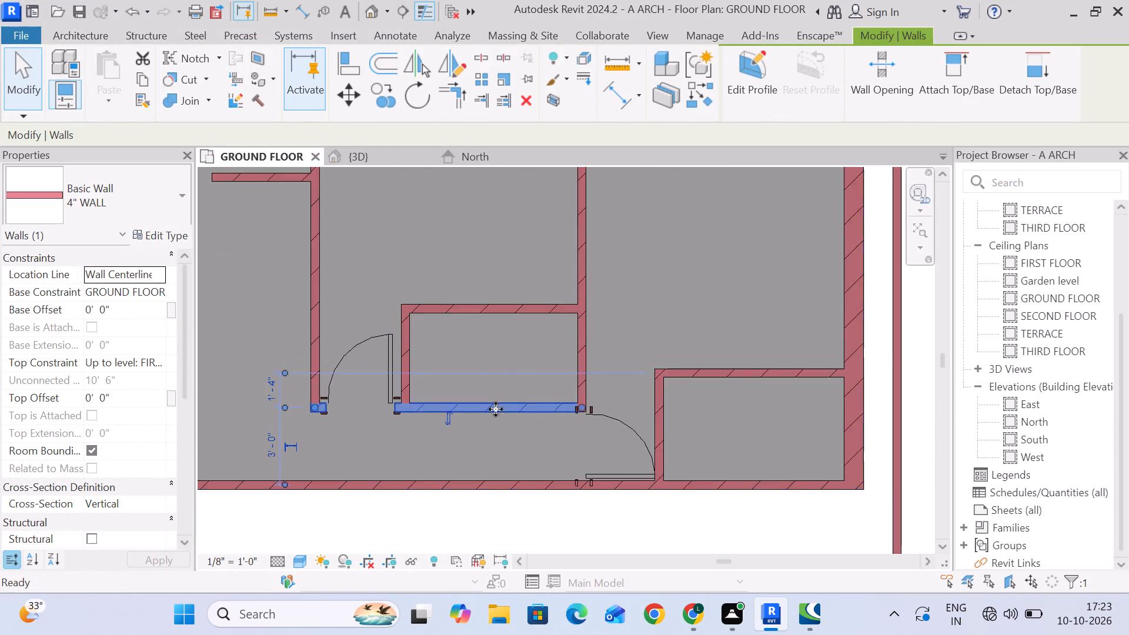
{"action": "scroll", "coordinate": [510, 365], "scroll_direction": "down", "scroll_amount": 3}
{"action": "middle_click_drag", "start_coordinate": [500, 360], "coordinate": [460, 336]}
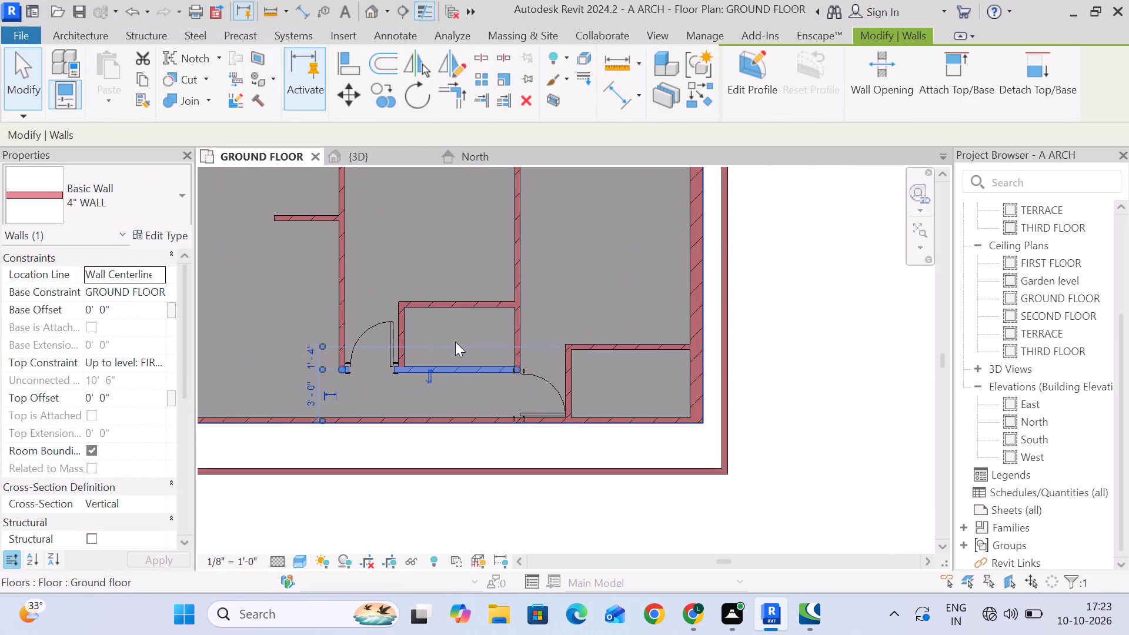
{"action": "scroll", "coordinate": [455, 342], "scroll_direction": "up", "scroll_amount": 2}
{"action": "scroll", "coordinate": [461, 342], "scroll_direction": "down", "scroll_amount": 3}
{"action": "left_click", "coordinate": [398, 36]}
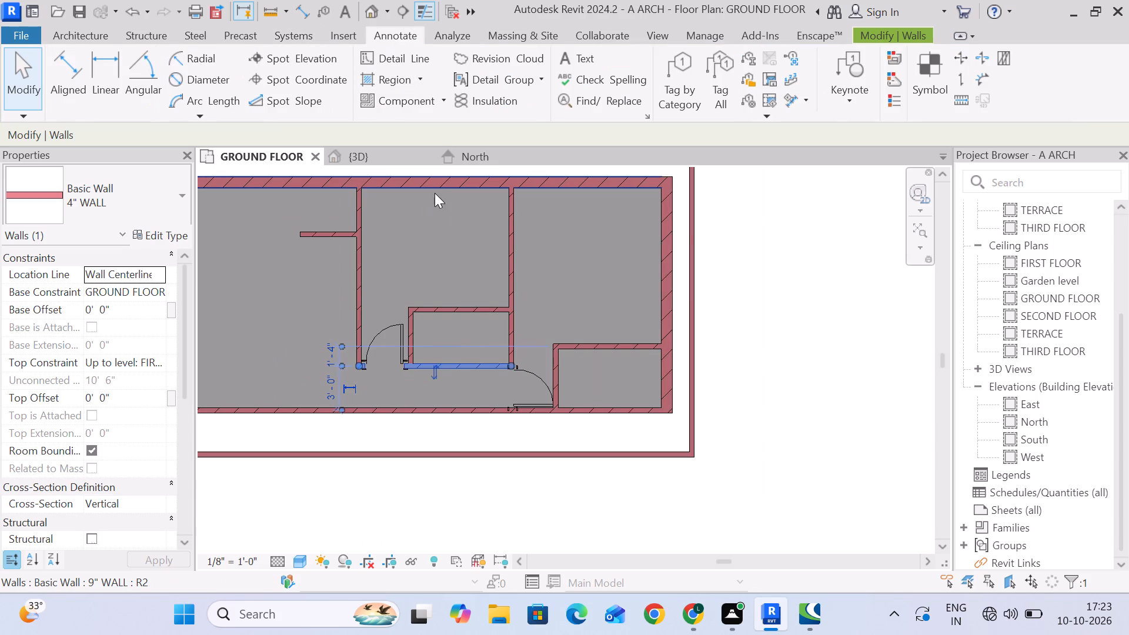
{"action": "left_click", "coordinate": [435, 189]}
{"action": "left_click", "coordinate": [35, 67]}
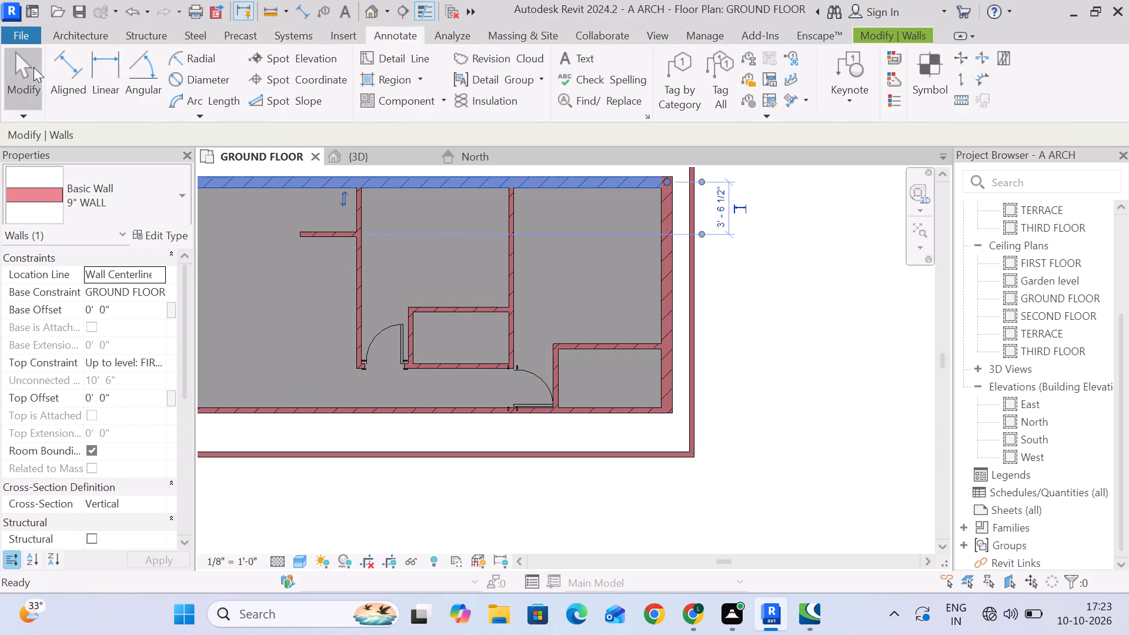
{"action": "left_click", "coordinate": [70, 73]}
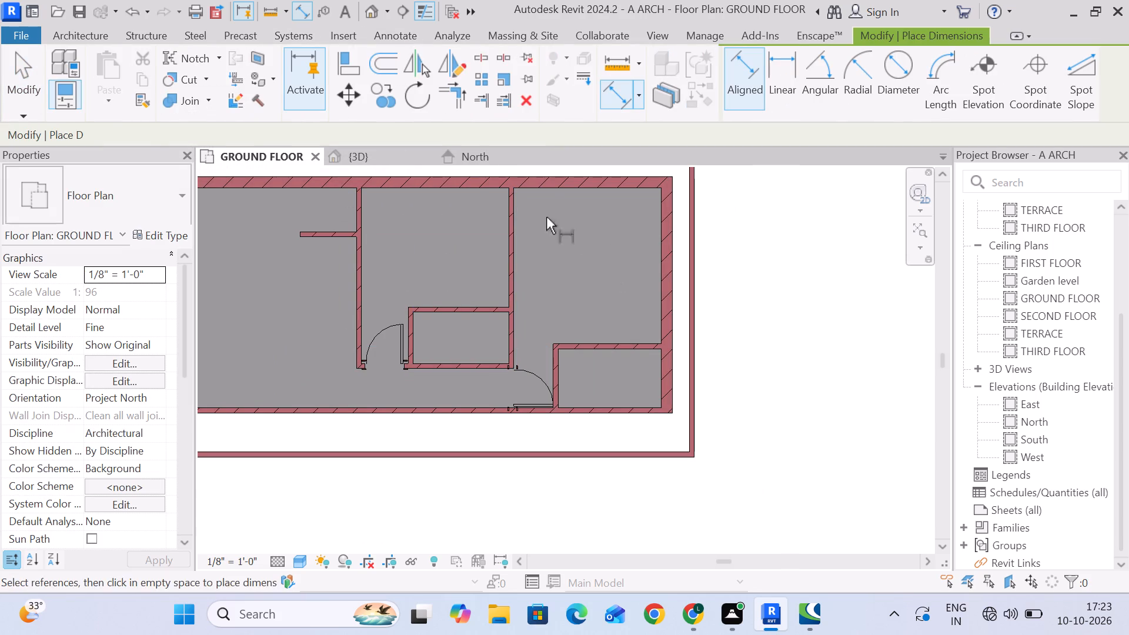
{"action": "left_click", "coordinate": [473, 190]}
{"action": "left_click", "coordinate": [460, 365]}
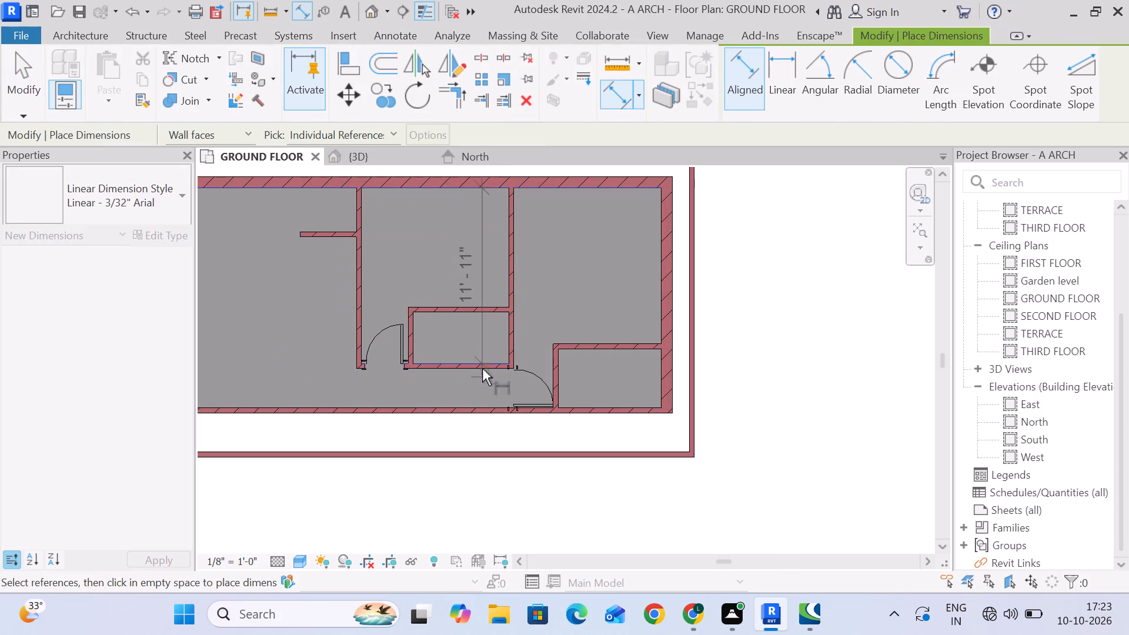
{"action": "left_click", "coordinate": [462, 338]}
{"action": "left_click", "coordinate": [32, 96]}
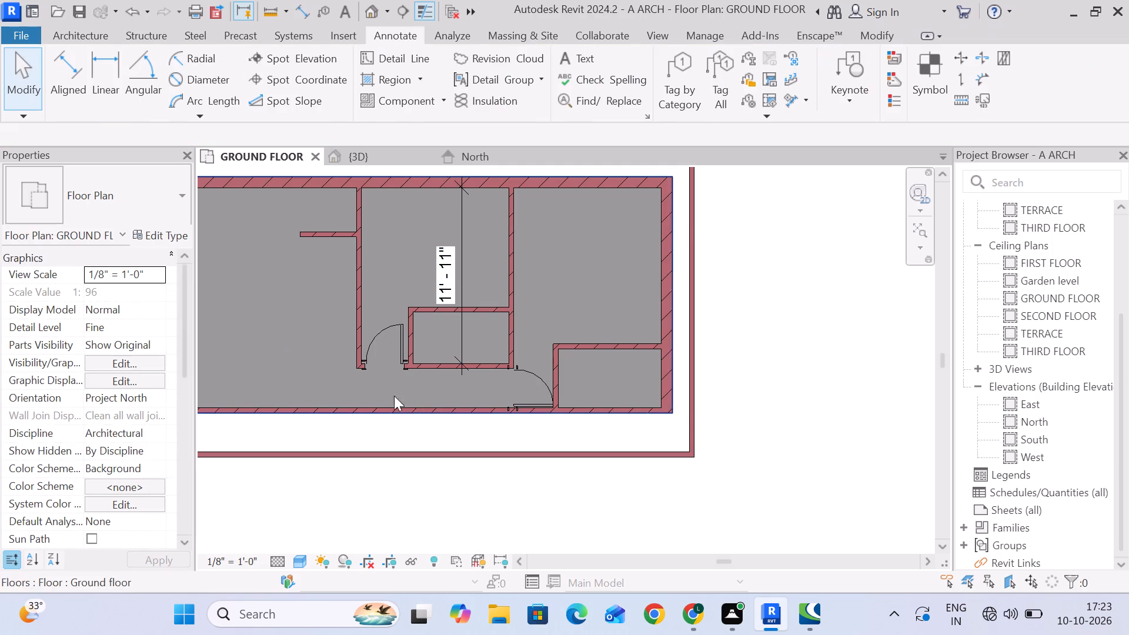
Set the distance from the bedroom's 9" outer wall to the 4" wall holding the first bedroom door to 11' 9".
{"action": "left_click", "coordinate": [477, 369]}
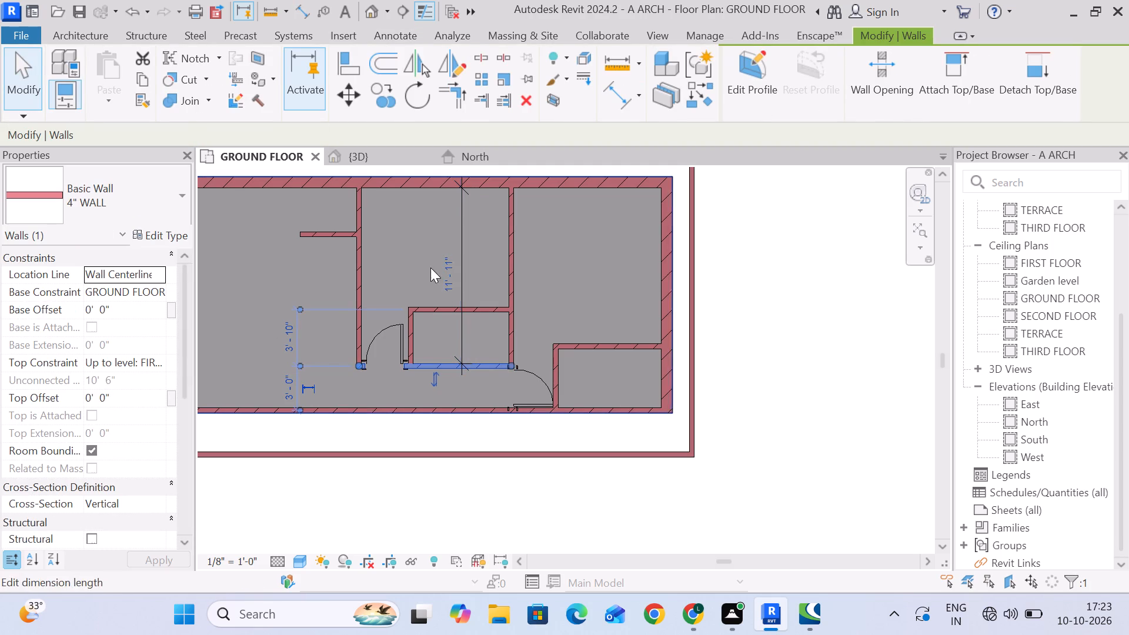
{"action": "scroll", "coordinate": [513, 368], "scroll_direction": "up", "scroll_amount": 4}
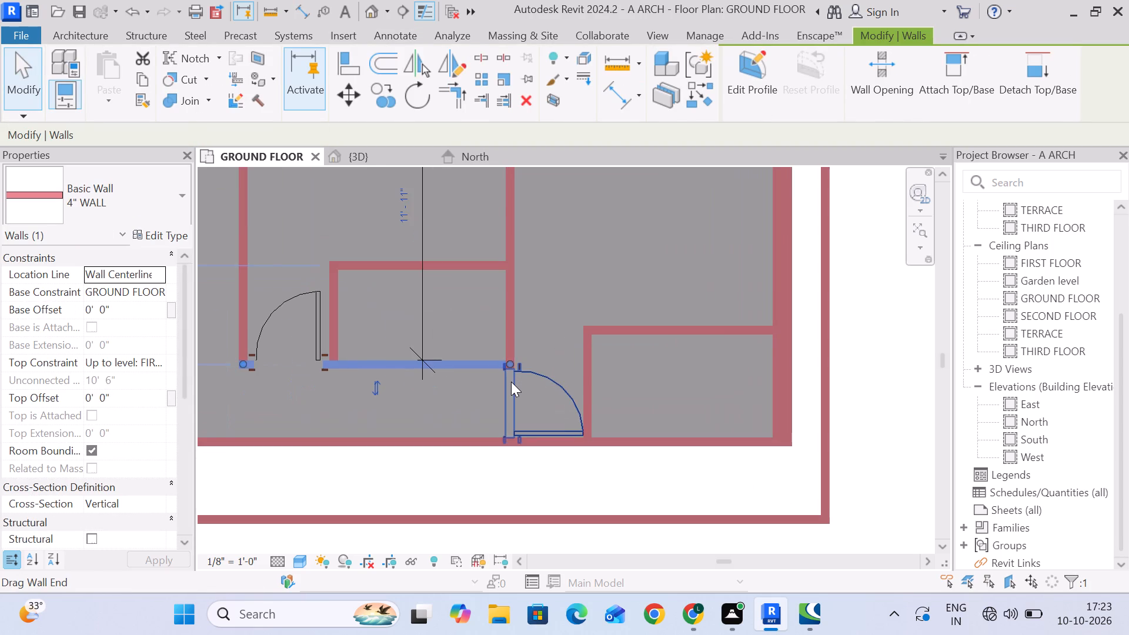
{"action": "left_click", "coordinate": [404, 209]}
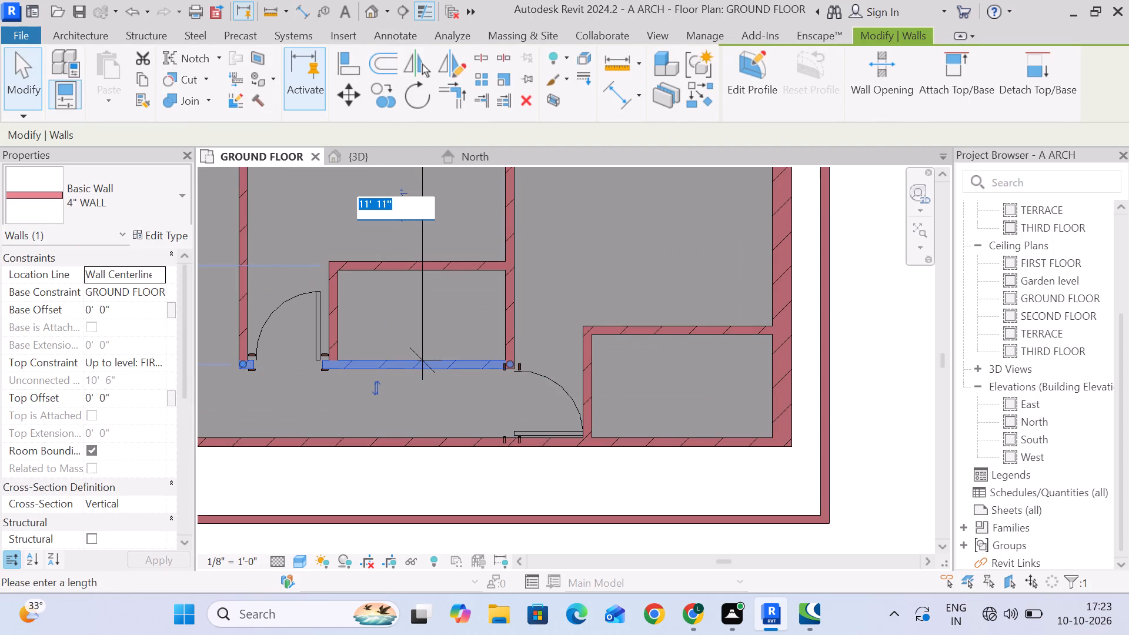
{"action": "type", "text": "11"}
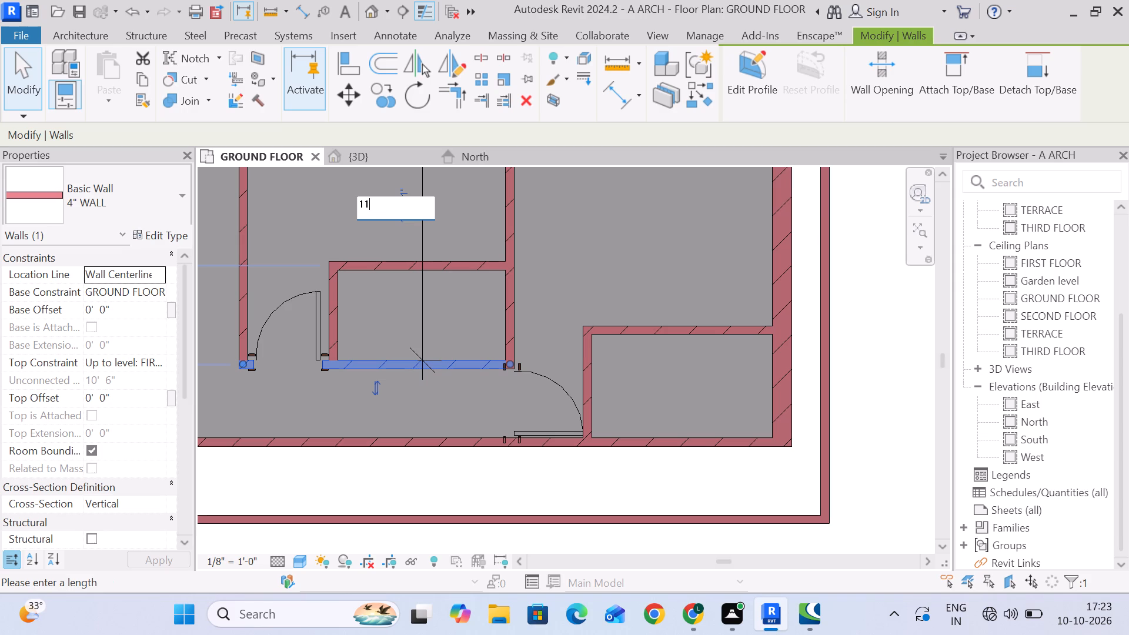
{"action": "key", "text": "apostrophe"}
{"action": "key", "text": "9"}
{"action": "key", "text": "shift+quotedbl"}
{"action": "key", "text": "shift+BackSpace"}
{"action": "key", "text": "Return"}
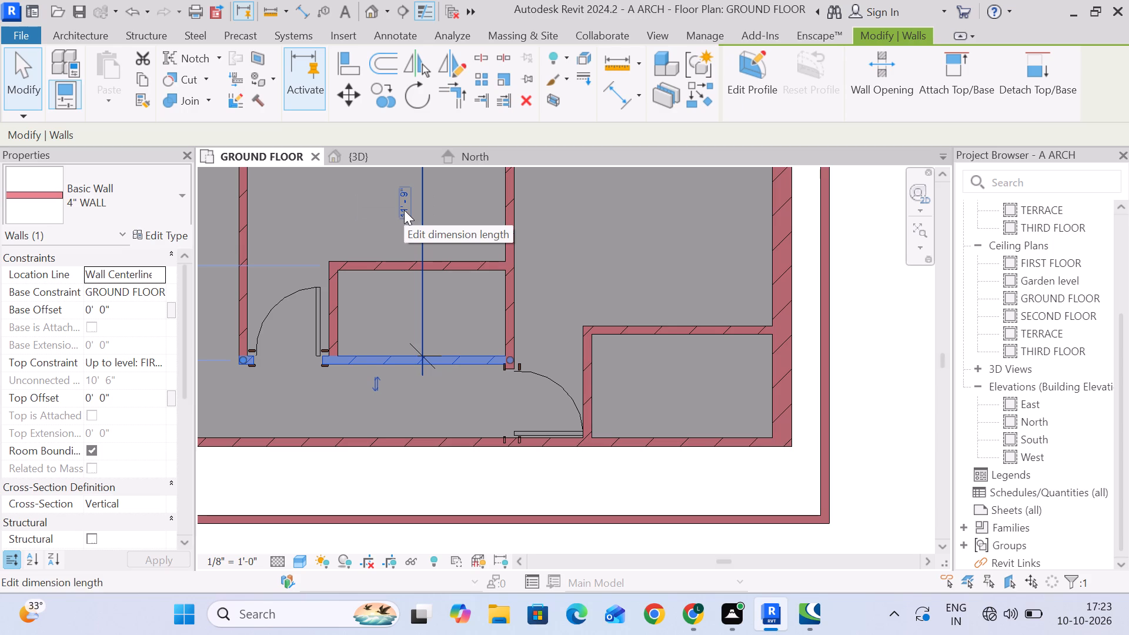
Nudge the corridor-end D2 BEDROOM door away from the corridor's outer wall until its centre offset is 1' 8 1/2".
{"action": "scroll", "coordinate": [503, 387], "scroll_direction": "up", "scroll_amount": 5}
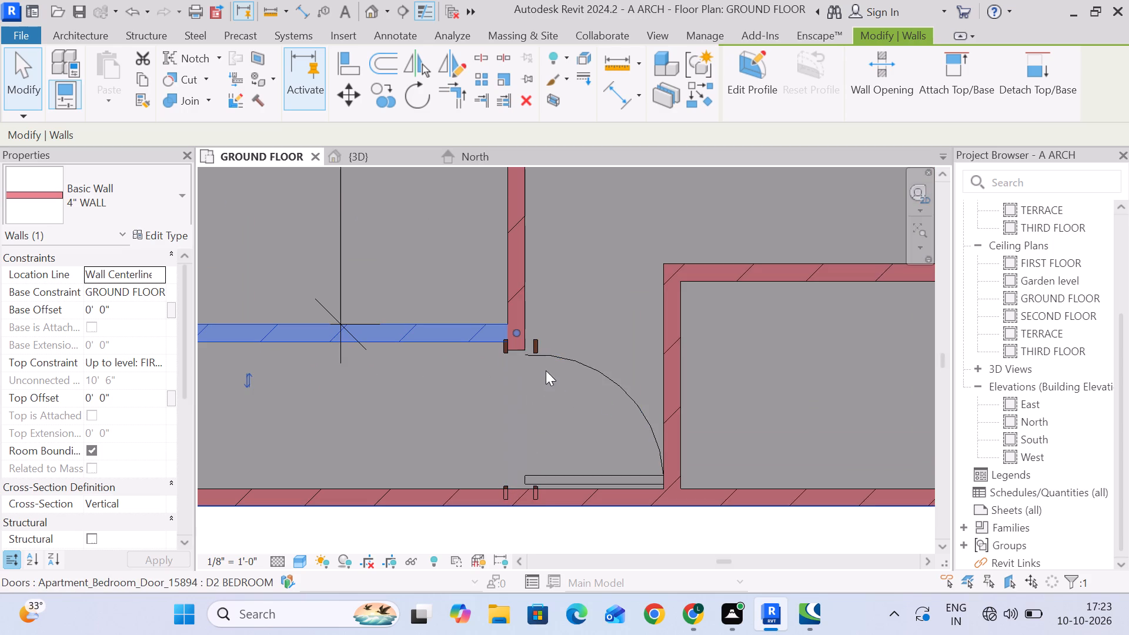
{"action": "left_click", "coordinate": [543, 351]}
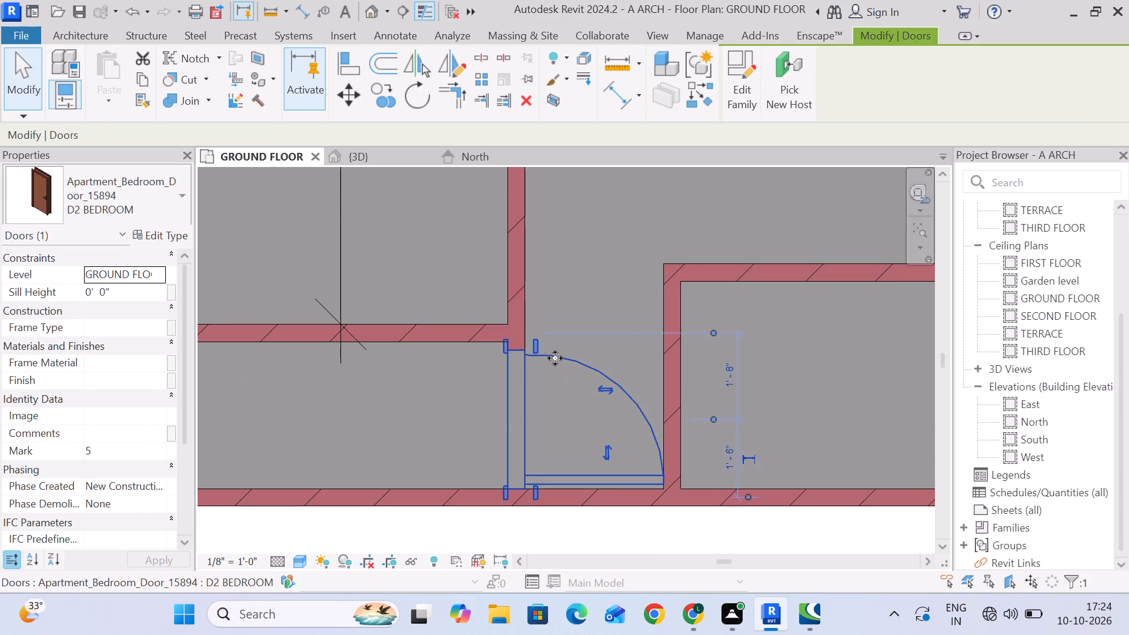
{"action": "key", "text": "Up"}
{"action": "key", "text": "Up"}
{"action": "key", "text": "Up"}
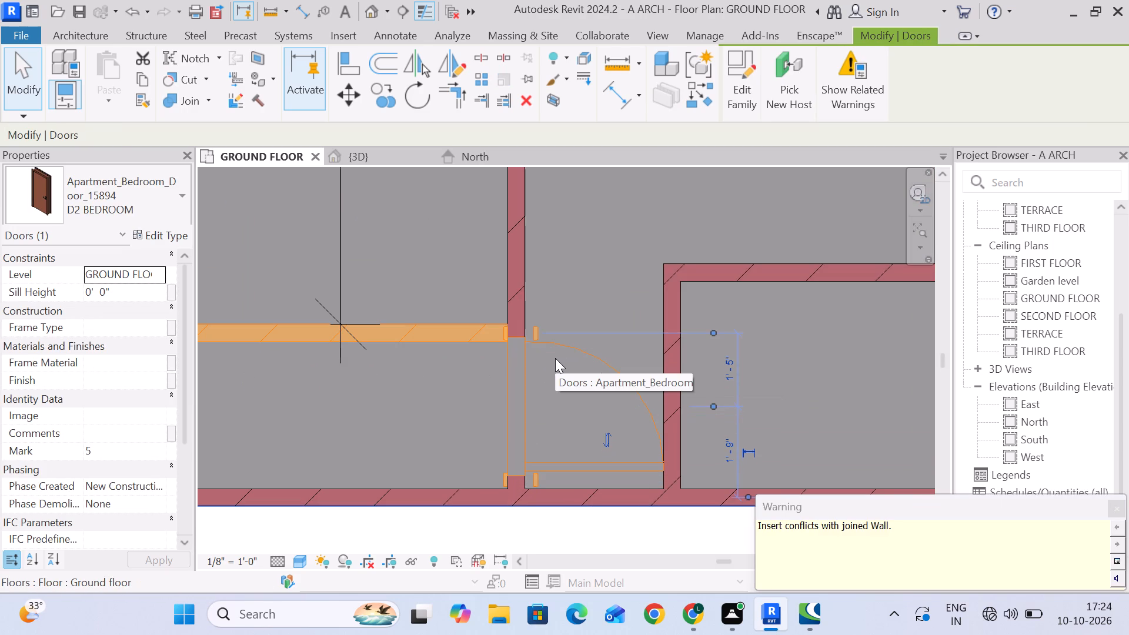
{"action": "key", "text": "Down"}
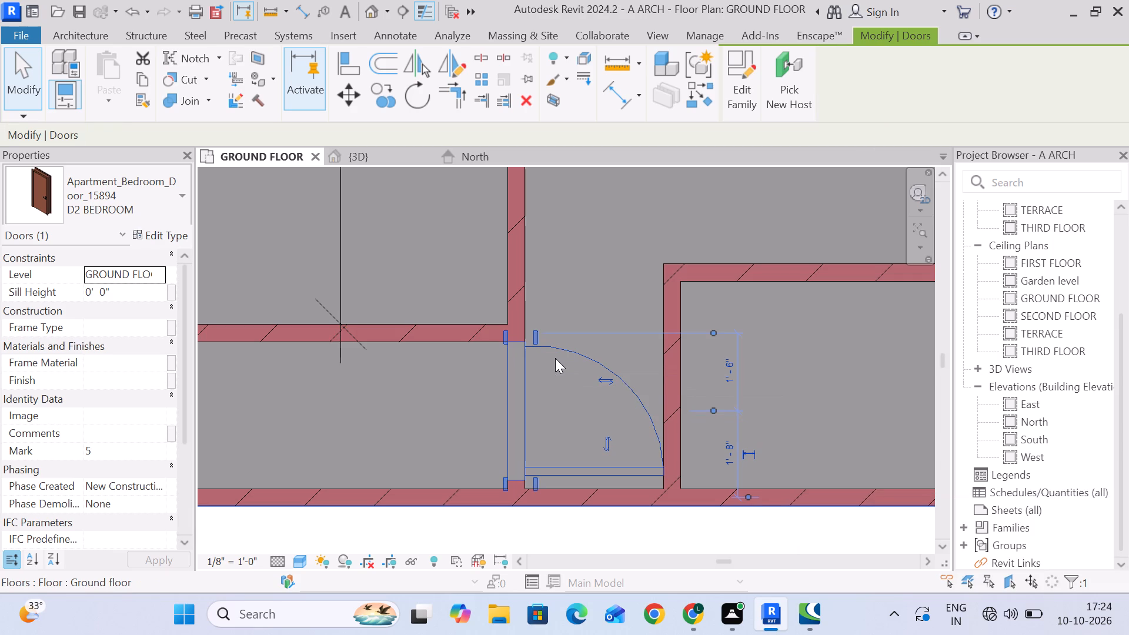
{"action": "scroll", "coordinate": [538, 406], "scroll_direction": "up", "scroll_amount": 3}
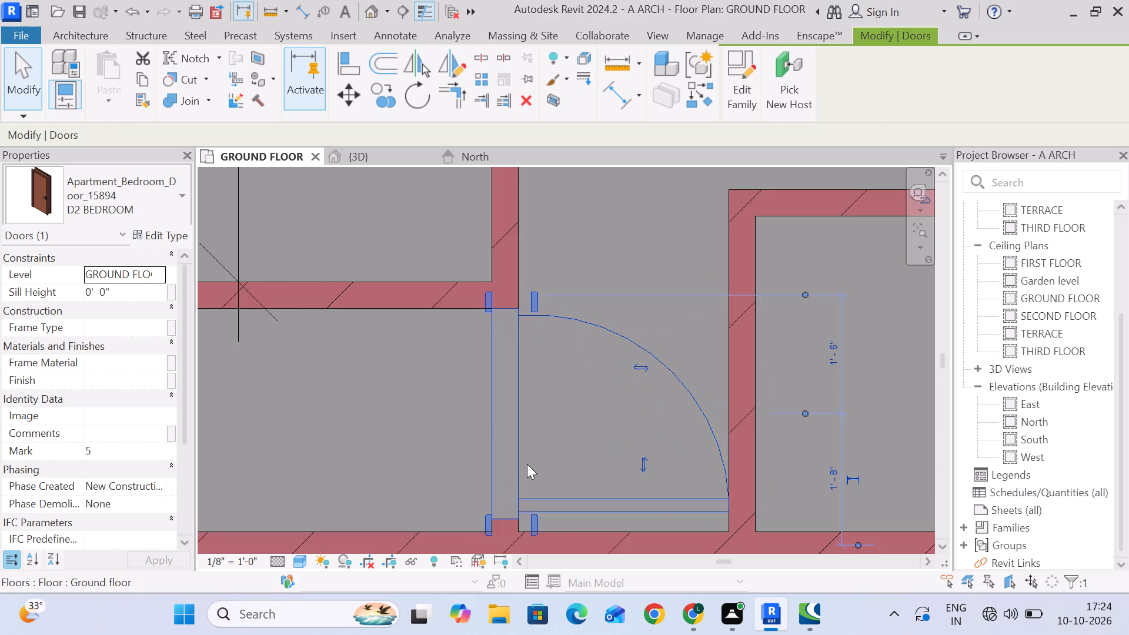
{"action": "key", "text": "Up"}
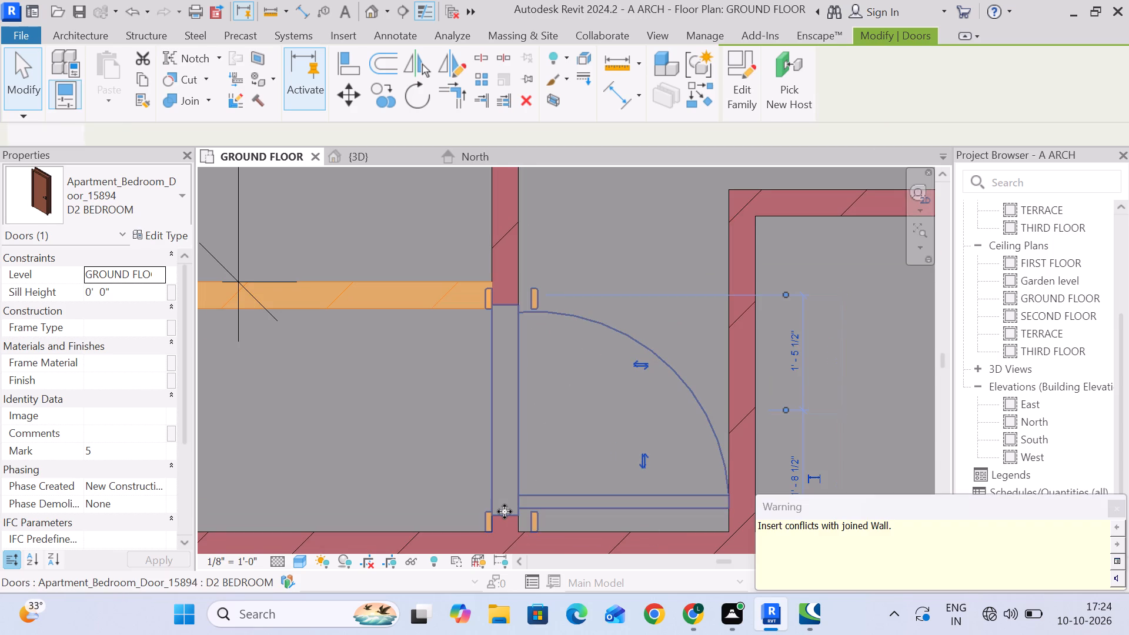
{"action": "scroll", "coordinate": [531, 549], "scroll_direction": "up", "scroll_amount": 6}
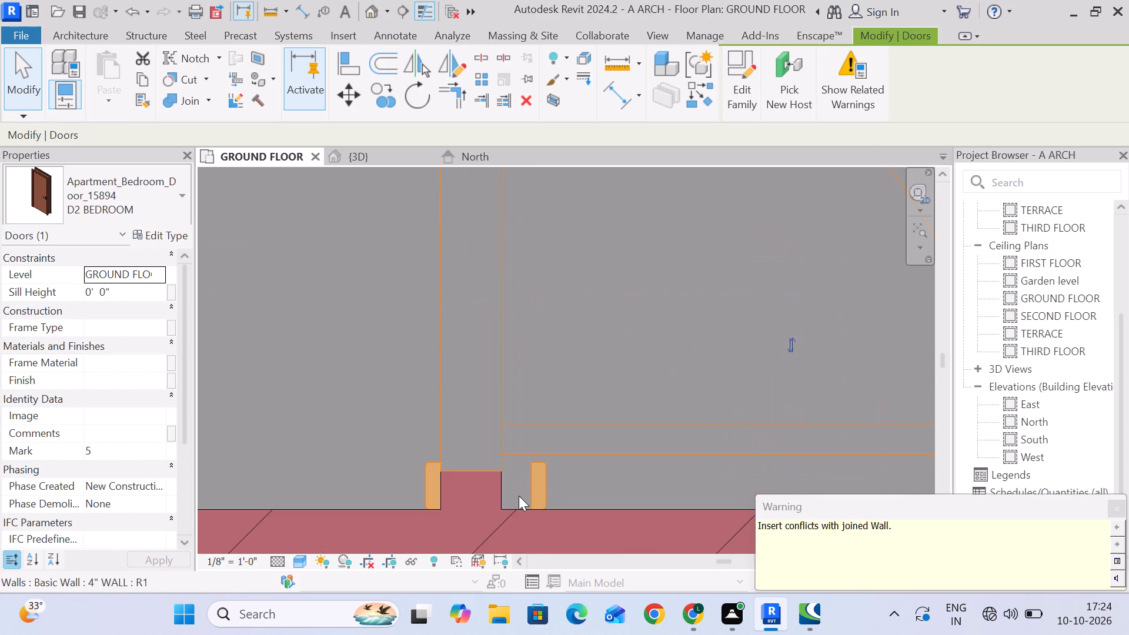
Nudge the 4" wall holding the first bedroom door away from the corridor until the bedroom dimension is 11' 5".
{"action": "scroll", "coordinate": [519, 496], "scroll_direction": "down", "scroll_amount": 11}
{"action": "left_click", "coordinate": [352, 444]}
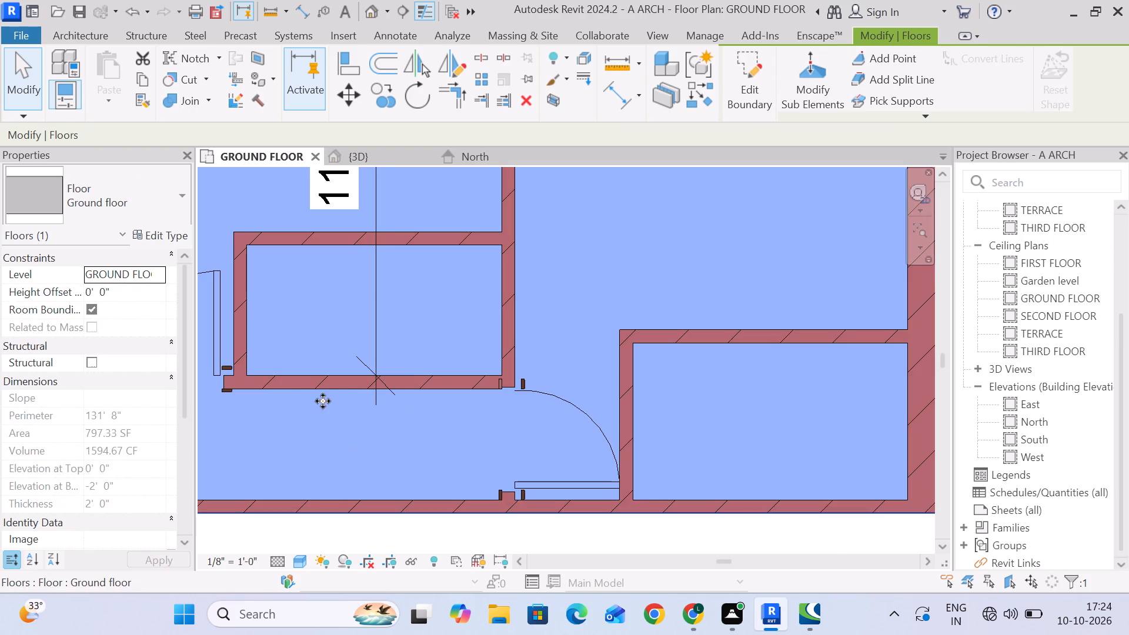
{"action": "left_click", "coordinate": [305, 382]}
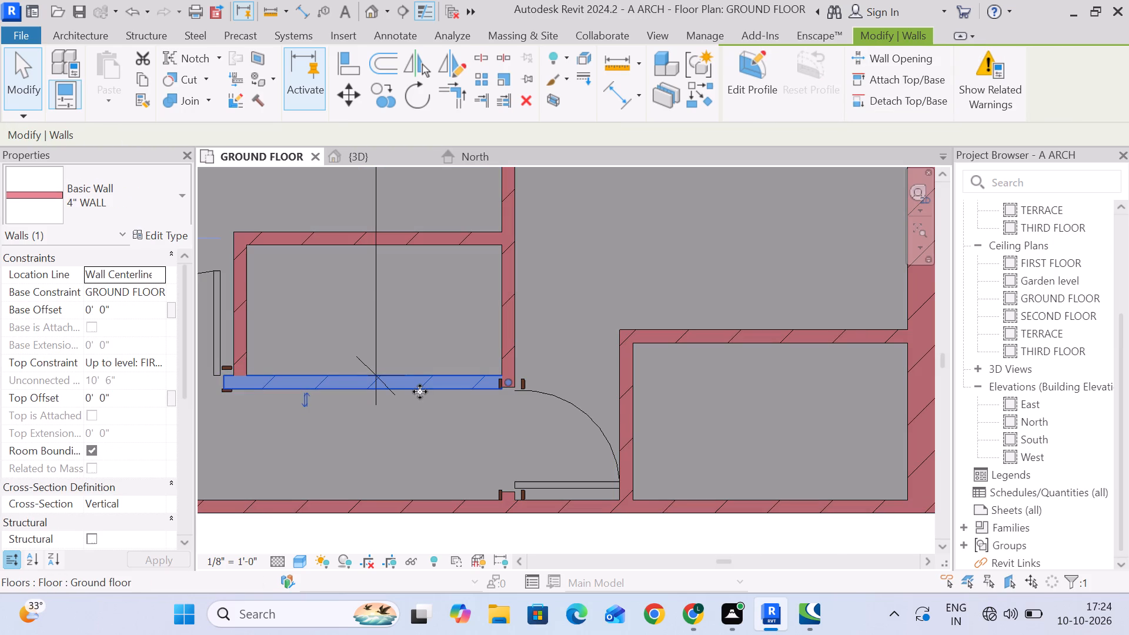
{"action": "key", "text": "Up"}
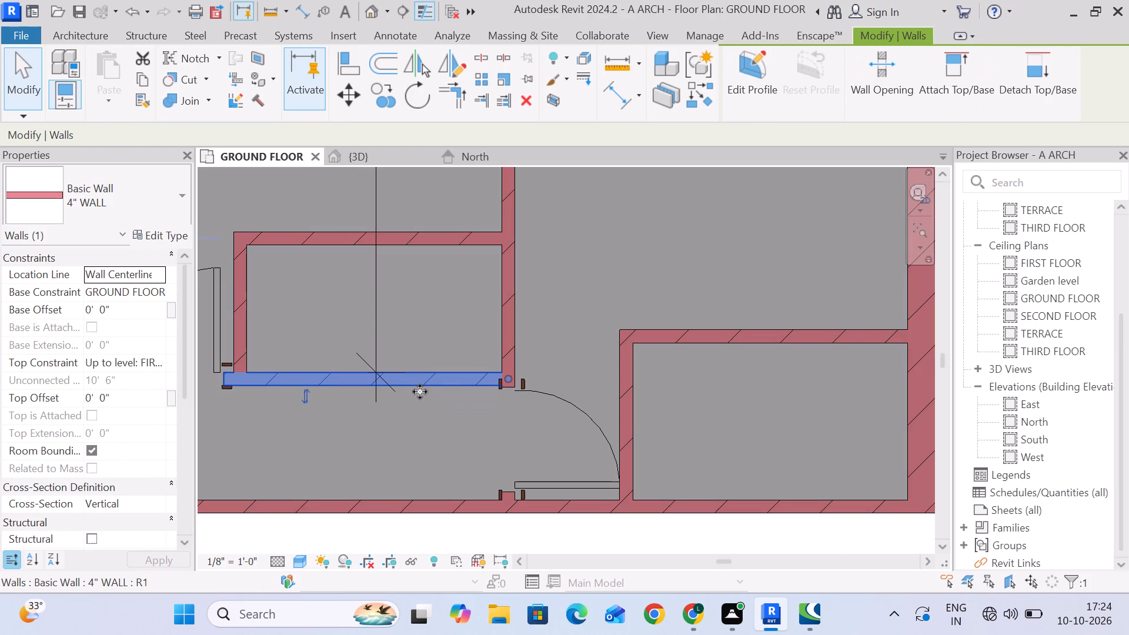
{"action": "key", "text": "Up"}
{"action": "key", "text": "Up"}
{"action": "key", "text": "Up"}
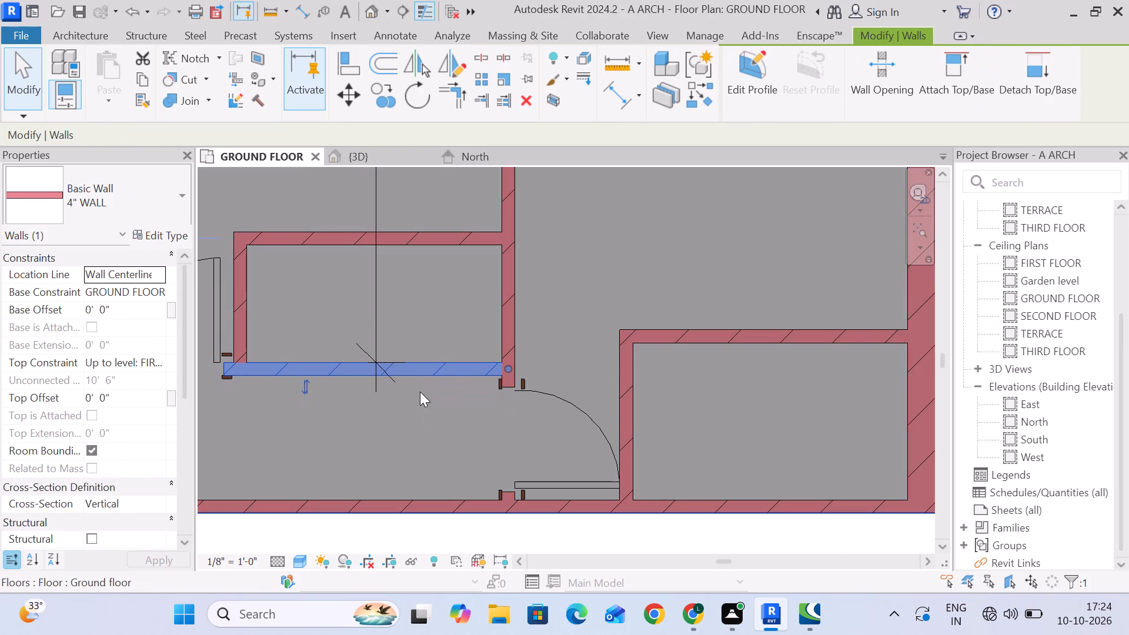
{"action": "scroll", "coordinate": [425, 415], "scroll_direction": "down", "scroll_amount": 1}
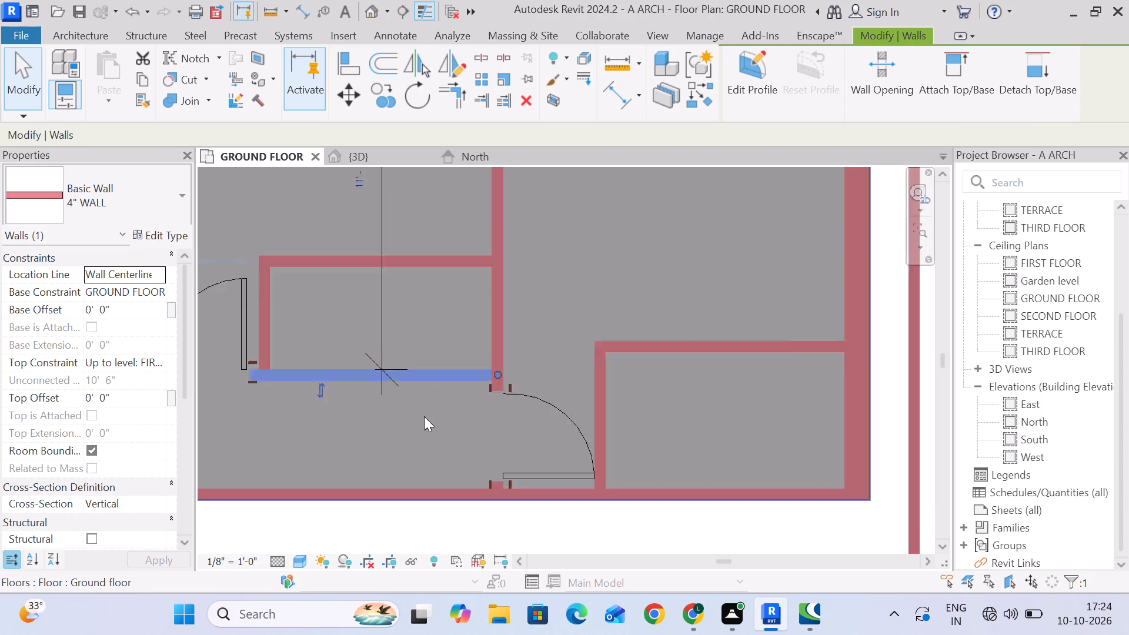
{"action": "scroll", "coordinate": [424, 416], "scroll_direction": "down", "scroll_amount": 2}
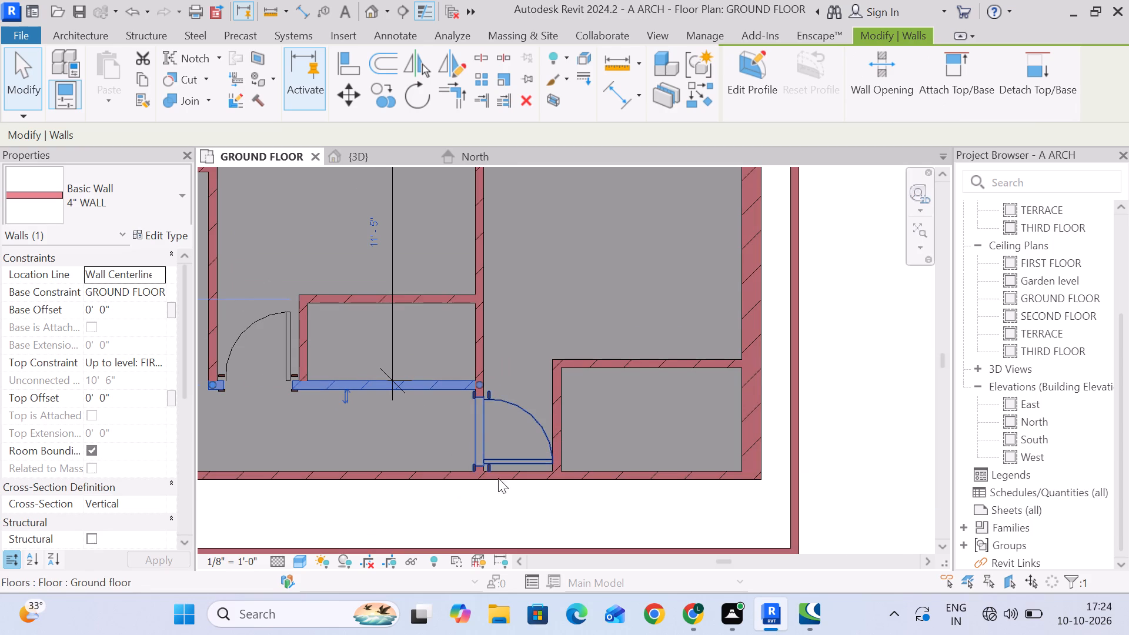
Review the type parameters and dimensions of the D2 BEDROOM door at the corridor end, leaving the project unsaved.
{"action": "left_click", "coordinate": [505, 457]}
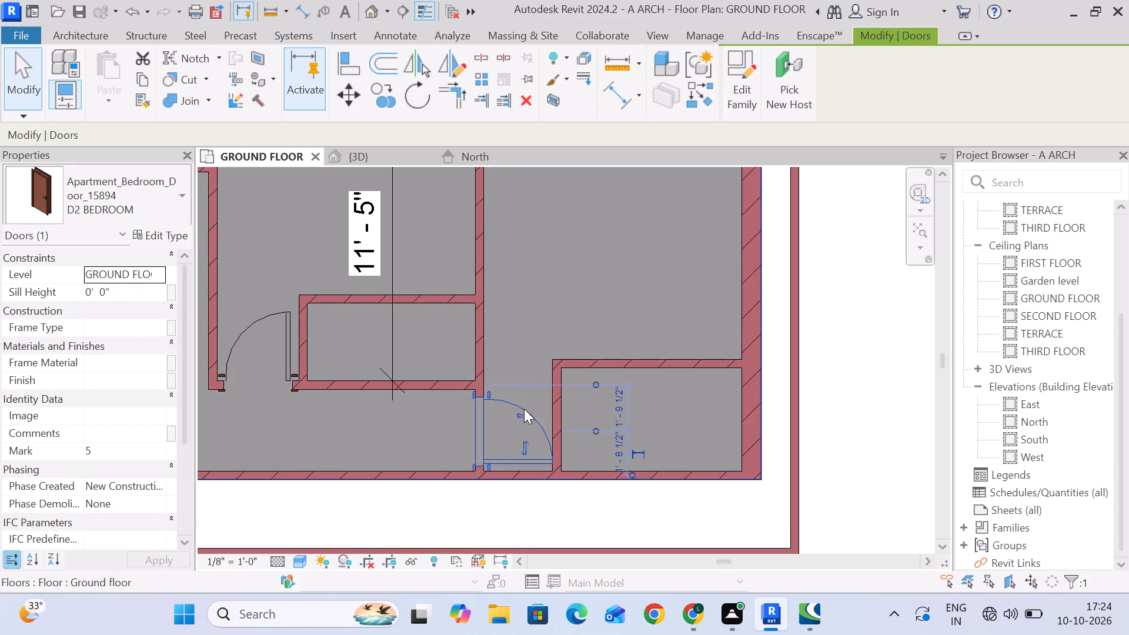
{"action": "left_click", "coordinate": [164, 227]}
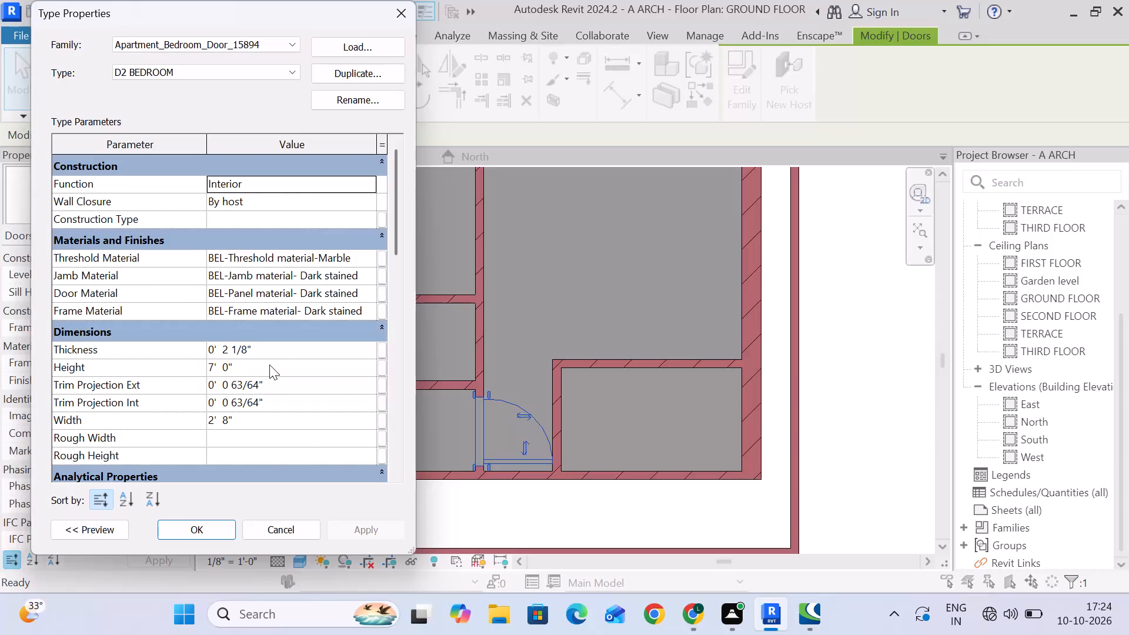
{"action": "scroll", "coordinate": [317, 339], "scroll_direction": "down", "scroll_amount": 2}
{"action": "scroll", "coordinate": [316, 339], "scroll_direction": "up", "scroll_amount": 1}
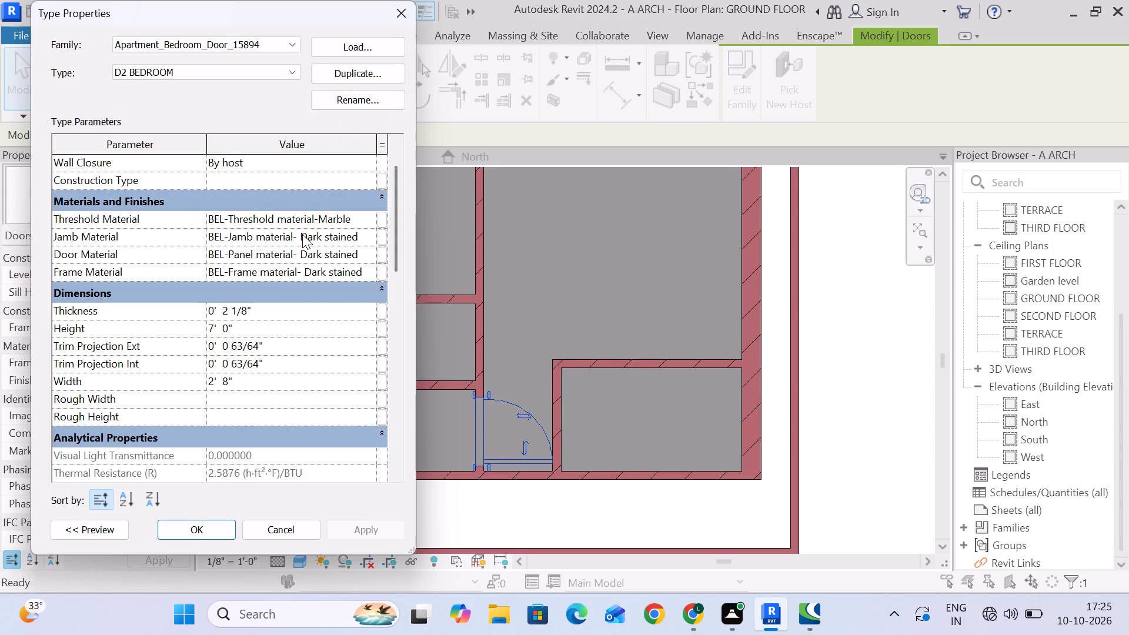
{"action": "scroll", "coordinate": [302, 234], "scroll_direction": "up", "scroll_amount": 1}
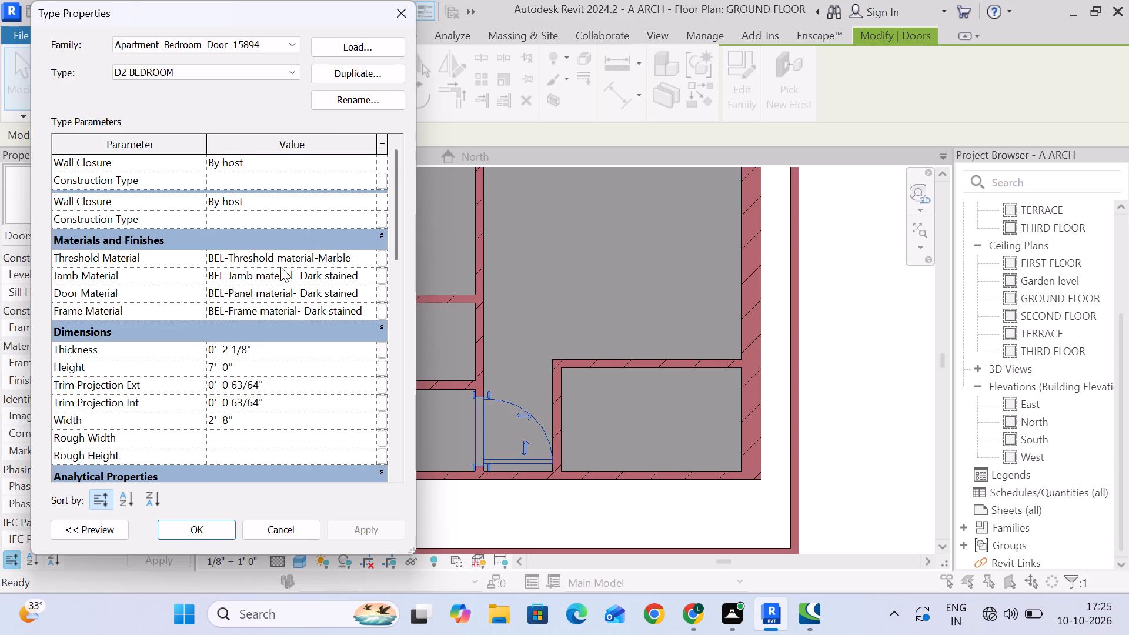
{"action": "scroll", "coordinate": [280, 267], "scroll_direction": "up", "scroll_amount": 1}
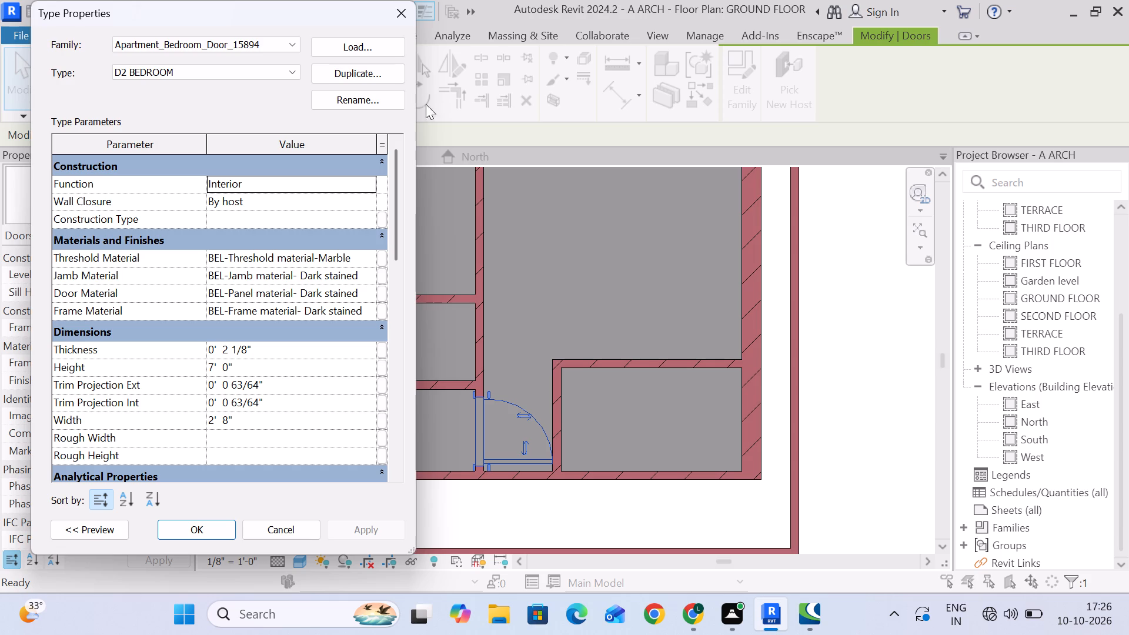
{"action": "left_click", "coordinate": [215, 525]}
{"action": "scroll", "coordinate": [479, 421], "scroll_direction": "up", "scroll_amount": 5}
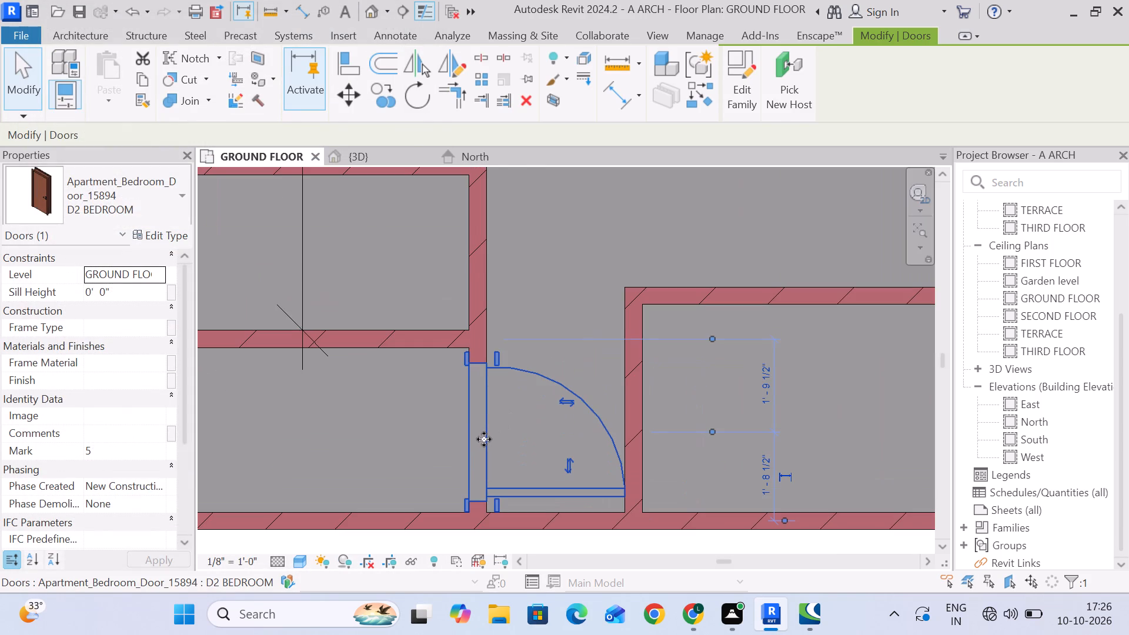
{"action": "left_click", "coordinate": [14, 73]}
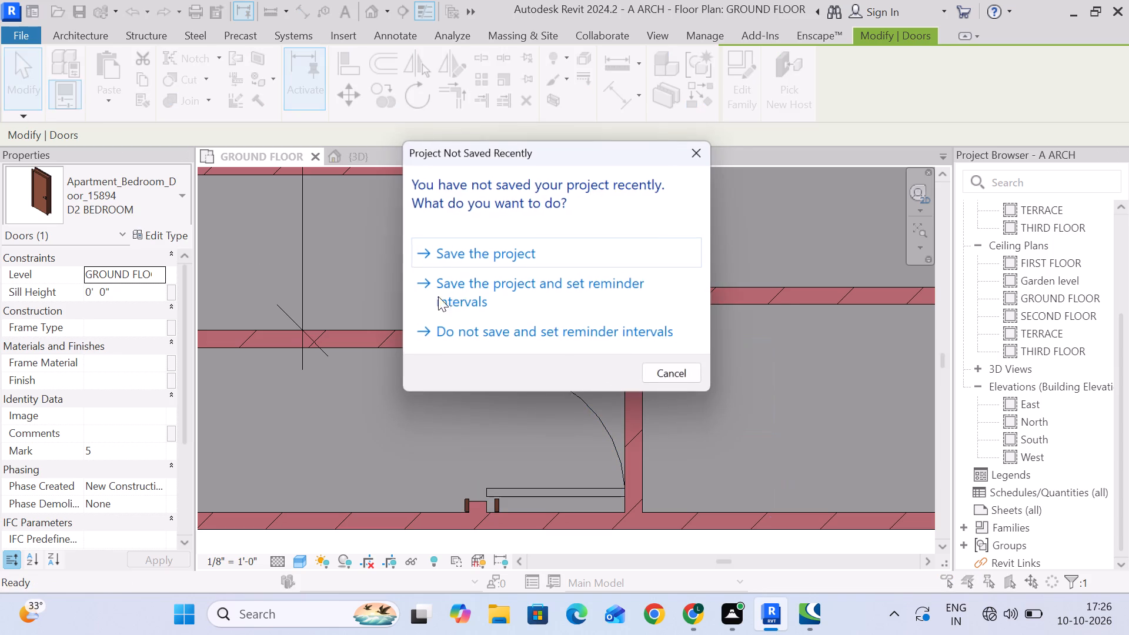
{"action": "scroll", "coordinate": [458, 299], "scroll_direction": "down", "scroll_amount": 3}
{"action": "left_click", "coordinate": [696, 155]}
Examine the bedroom doors, corridor and surrounding walls in the 3D view.
{"action": "scroll", "coordinate": [529, 276], "scroll_direction": "down", "scroll_amount": 4}
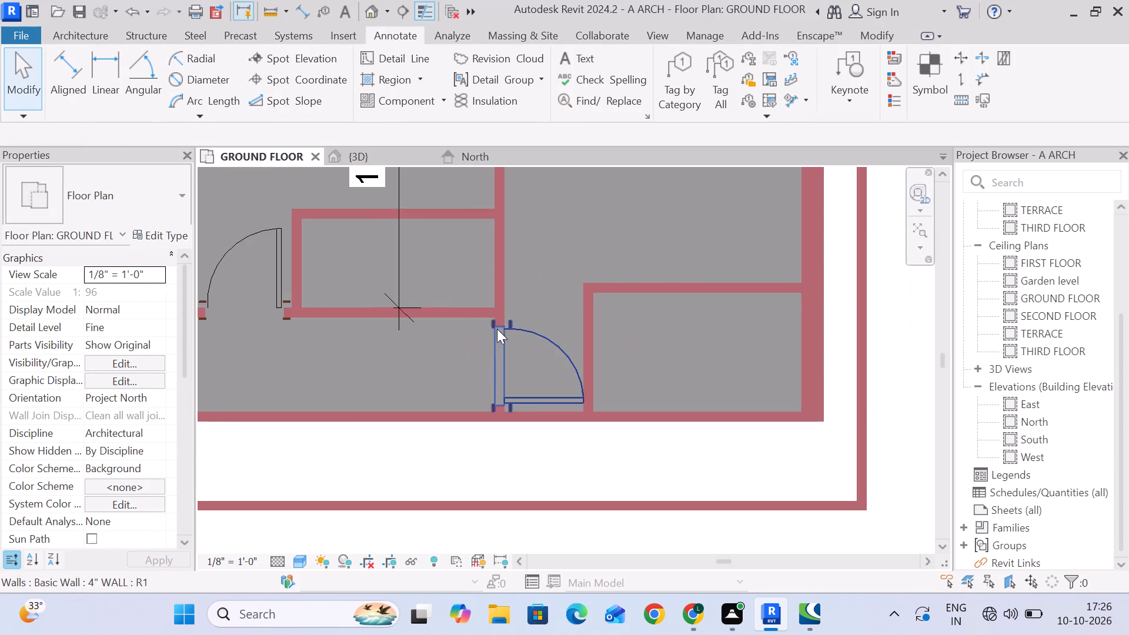
{"action": "middle_click_drag", "start_coordinate": [548, 336], "coordinate": [577, 333]}
{"action": "scroll", "coordinate": [582, 328], "scroll_direction": "down", "scroll_amount": 5}
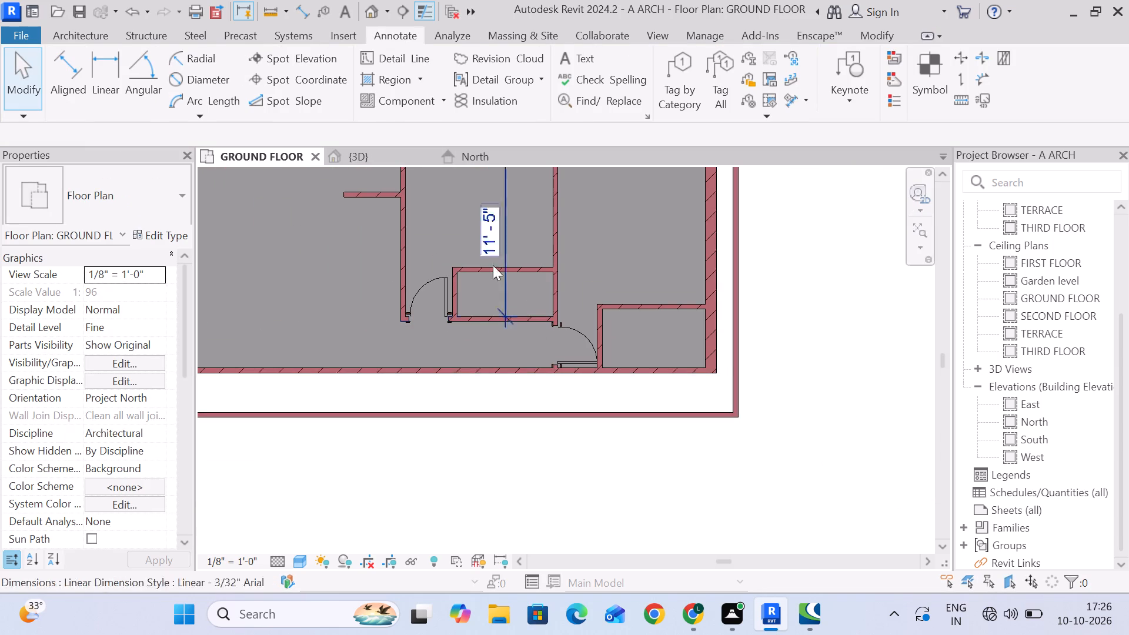
{"action": "left_click", "coordinate": [363, 155]}
{"action": "scroll", "coordinate": [603, 327], "scroll_direction": "down", "scroll_amount": 2}
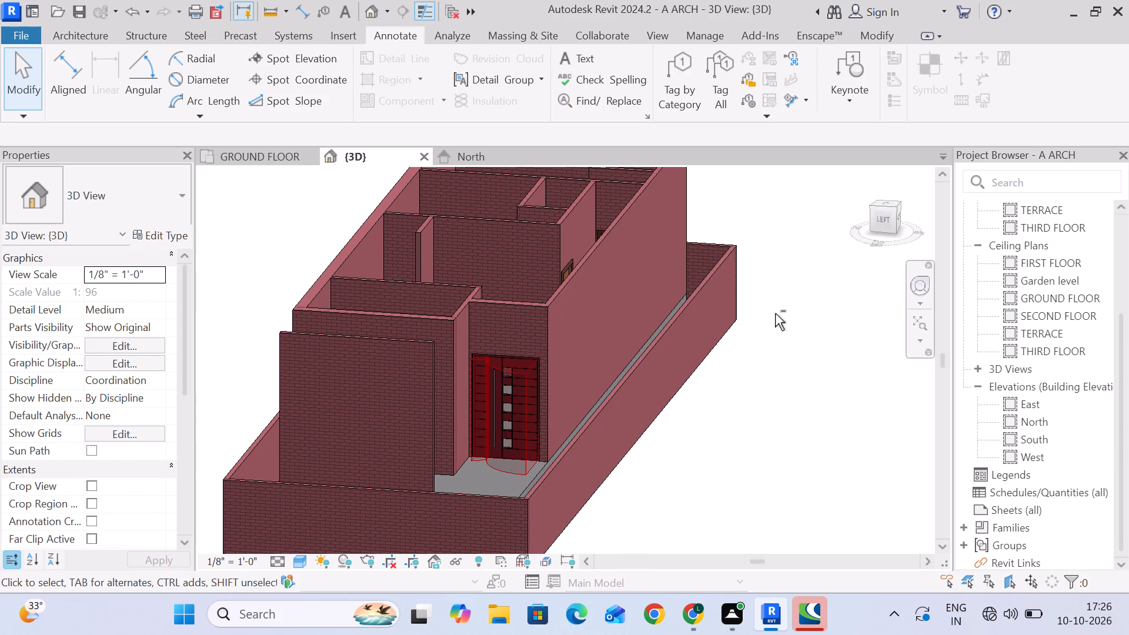
{"action": "key", "text": "Escape"}
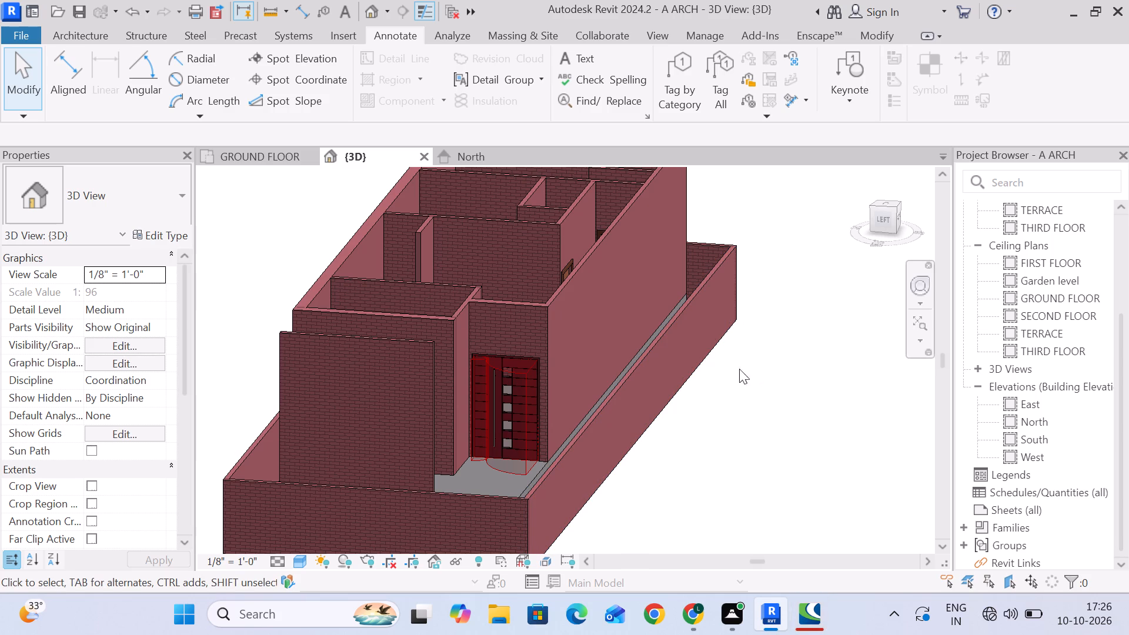
{"action": "middle_click_drag", "start_coordinate": [760, 347], "coordinate": [776, 464], "text": "shift"}
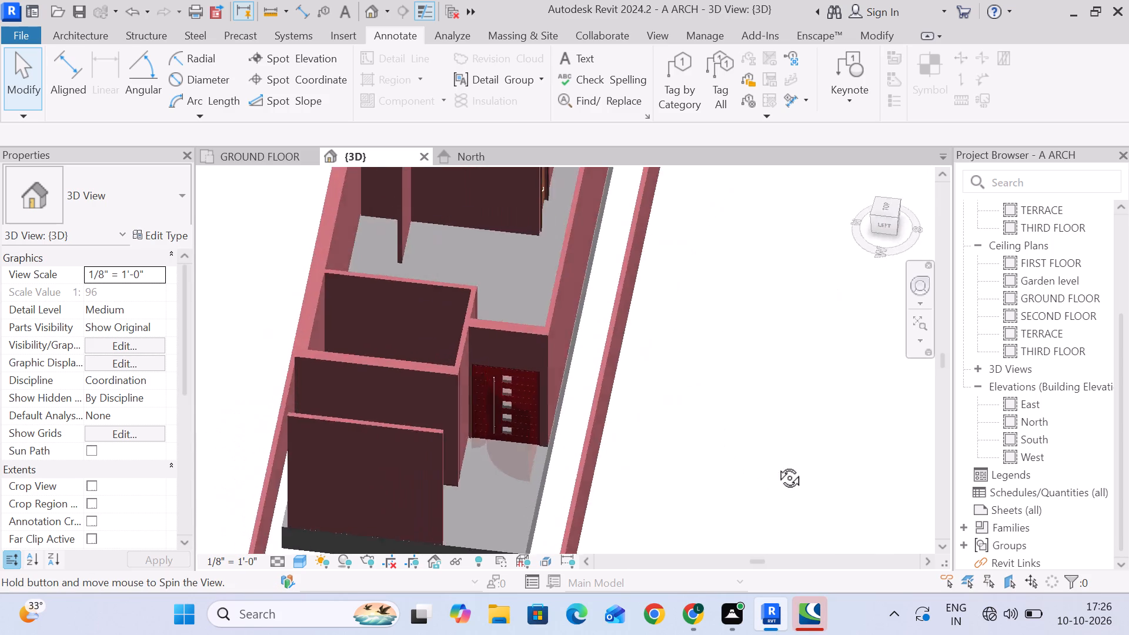
{"action": "middle_click_drag", "start_coordinate": [776, 464], "coordinate": [790, 447], "text": "shift"}
{"action": "middle_click_drag", "start_coordinate": [731, 226], "coordinate": [743, 476]}
{"action": "scroll", "coordinate": [480, 343], "scroll_direction": "up", "scroll_amount": 4}
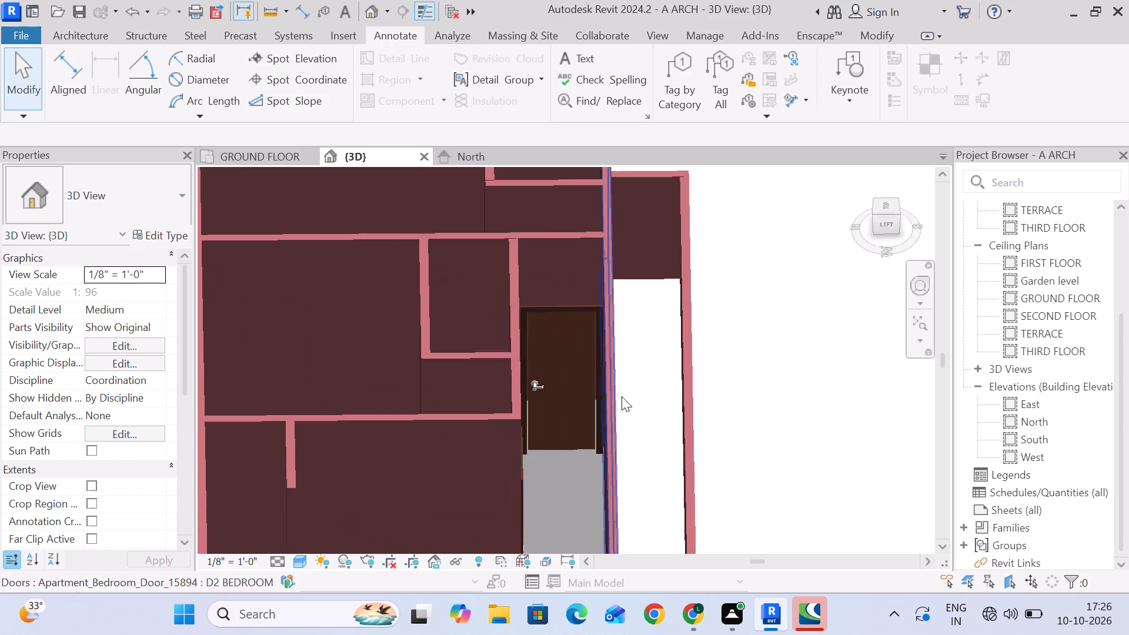
{"action": "scroll", "coordinate": [762, 395], "scroll_direction": "down", "scroll_amount": 2}
{"action": "middle_click_drag", "start_coordinate": [764, 396], "coordinate": [731, 374], "text": "shift"}
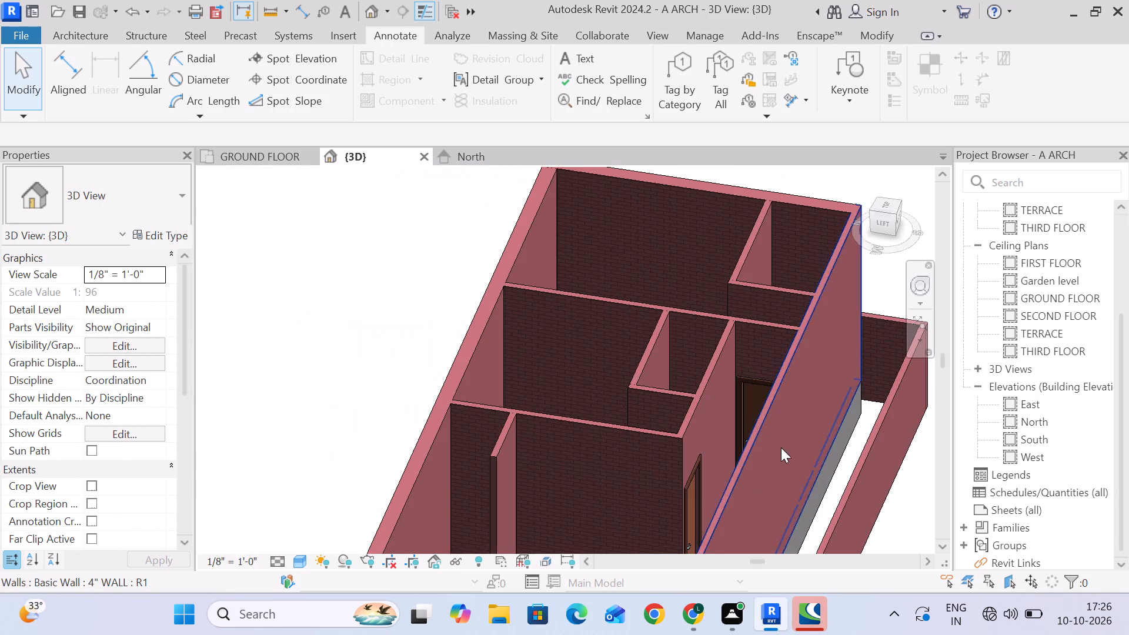
{"action": "middle_click_drag", "start_coordinate": [781, 447], "coordinate": [475, 336]}
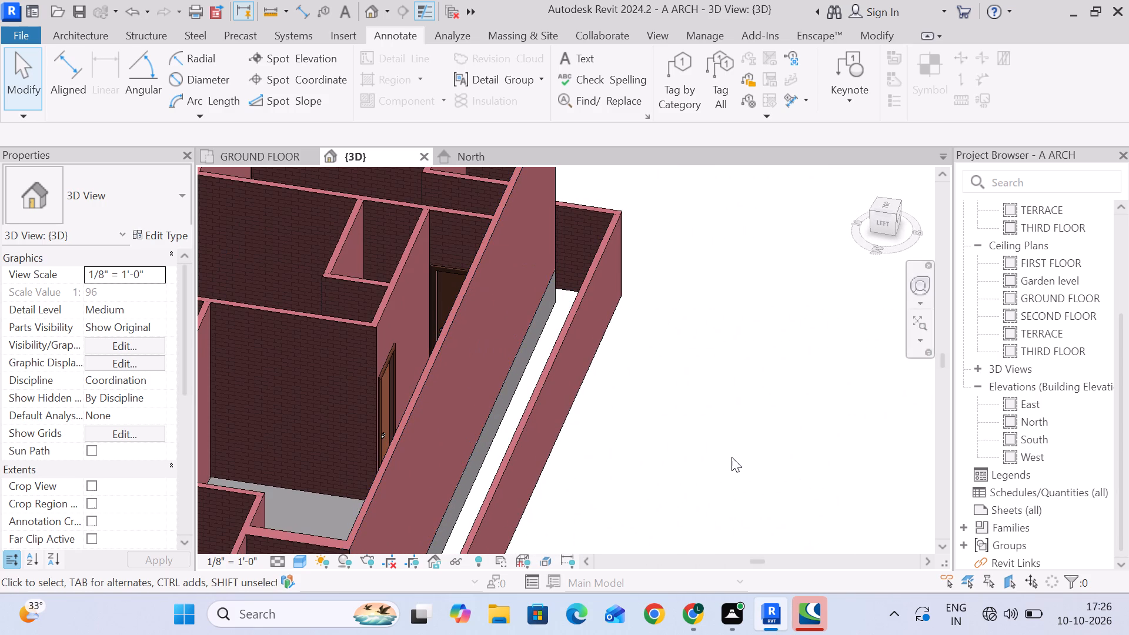
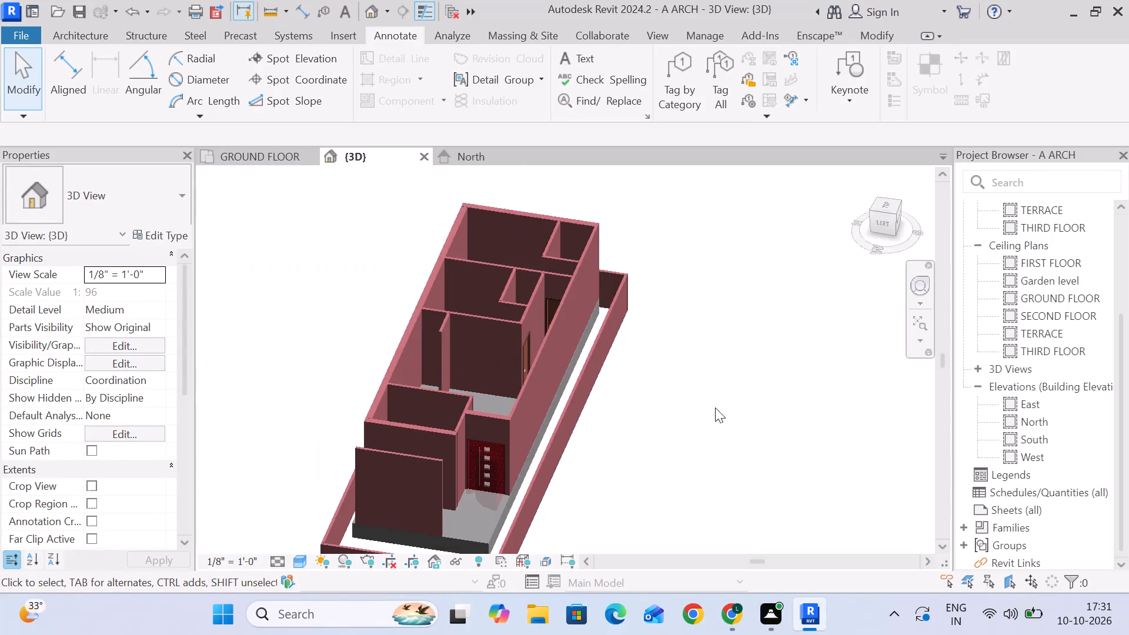
Examine the rooms and entrance in the 3D view, and return to the front room area of the GROUND FLOOR plan.
{"action": "middle_click_drag", "start_coordinate": [746, 397], "coordinate": [734, 408], "text": "shift"}
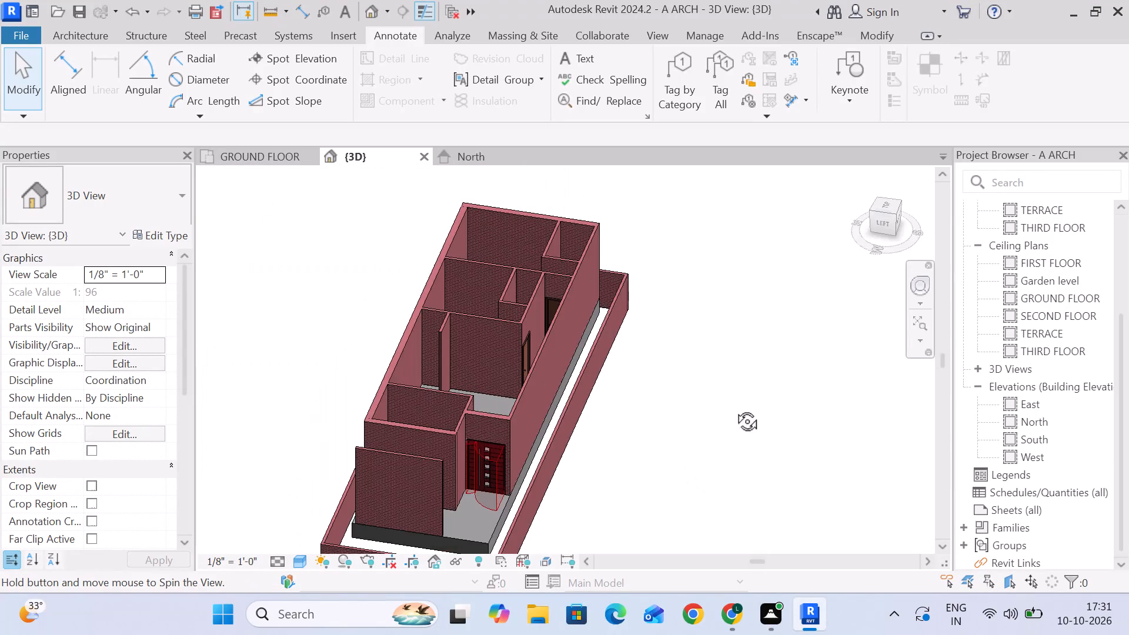
{"action": "middle_click_drag", "start_coordinate": [734, 408], "coordinate": [707, 453], "text": "shift"}
{"action": "middle_click_drag", "start_coordinate": [706, 421], "coordinate": [689, 410]}
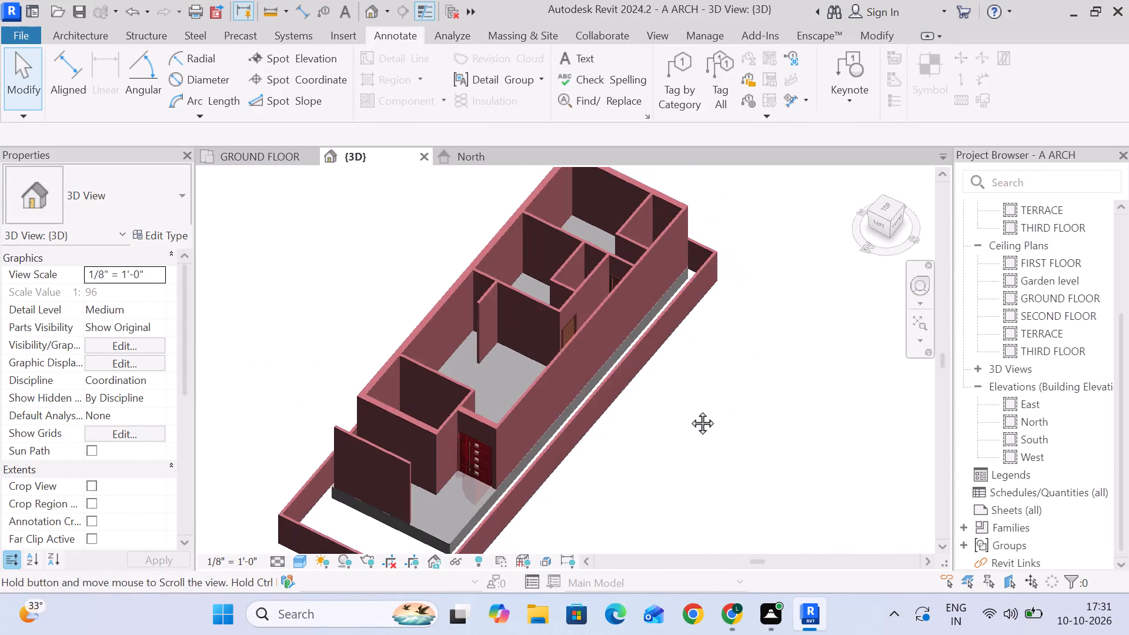
{"action": "middle_click_drag", "start_coordinate": [689, 410], "coordinate": [683, 406]}
{"action": "scroll", "coordinate": [674, 400], "scroll_direction": "up", "scroll_amount": 1}
{"action": "left_click", "coordinate": [287, 150]}
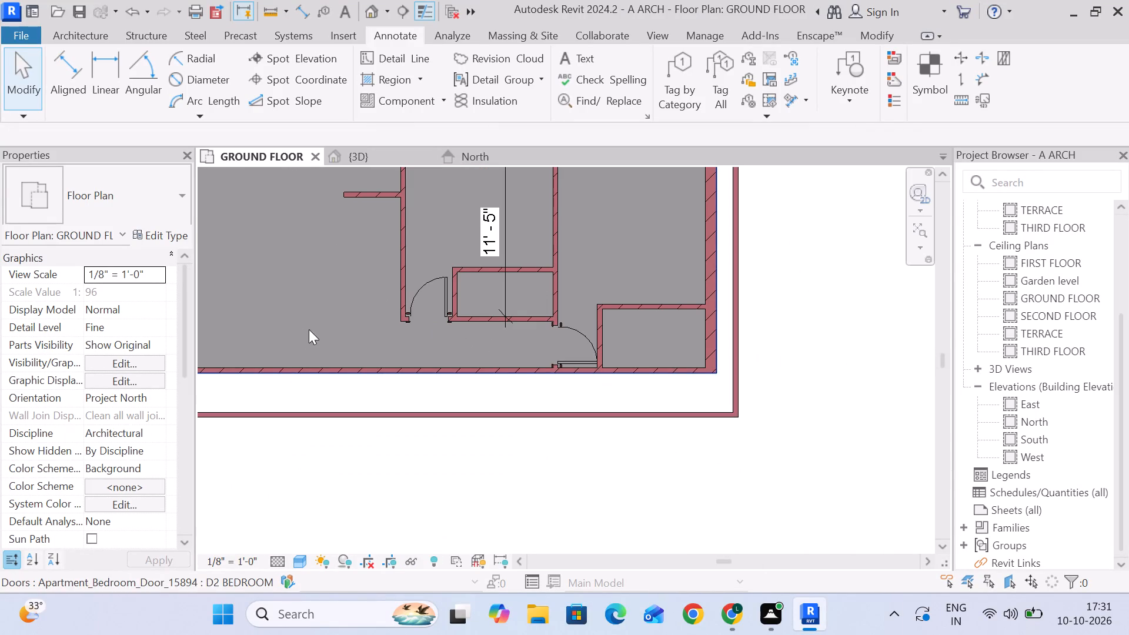
{"action": "scroll", "coordinate": [303, 280], "scroll_direction": "down", "scroll_amount": 2}
{"action": "middle_click_drag", "start_coordinate": [315, 285], "coordinate": [342, 319]}
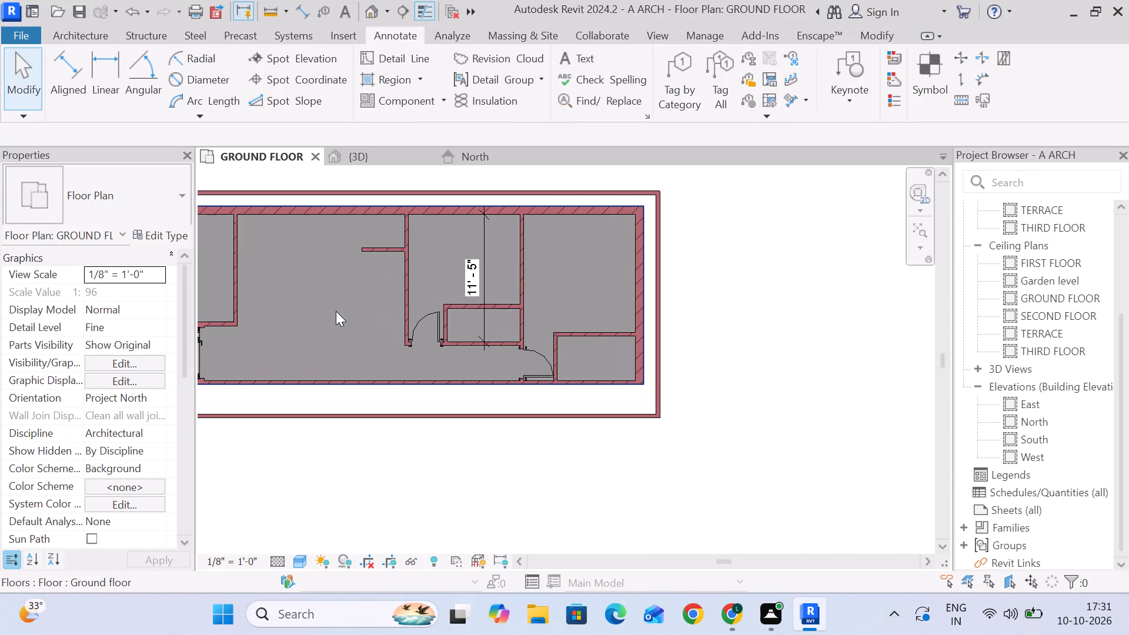
{"action": "middle_click_drag", "start_coordinate": [362, 320], "coordinate": [442, 329]}
{"action": "scroll", "coordinate": [295, 278], "scroll_direction": "up", "scroll_amount": 5}
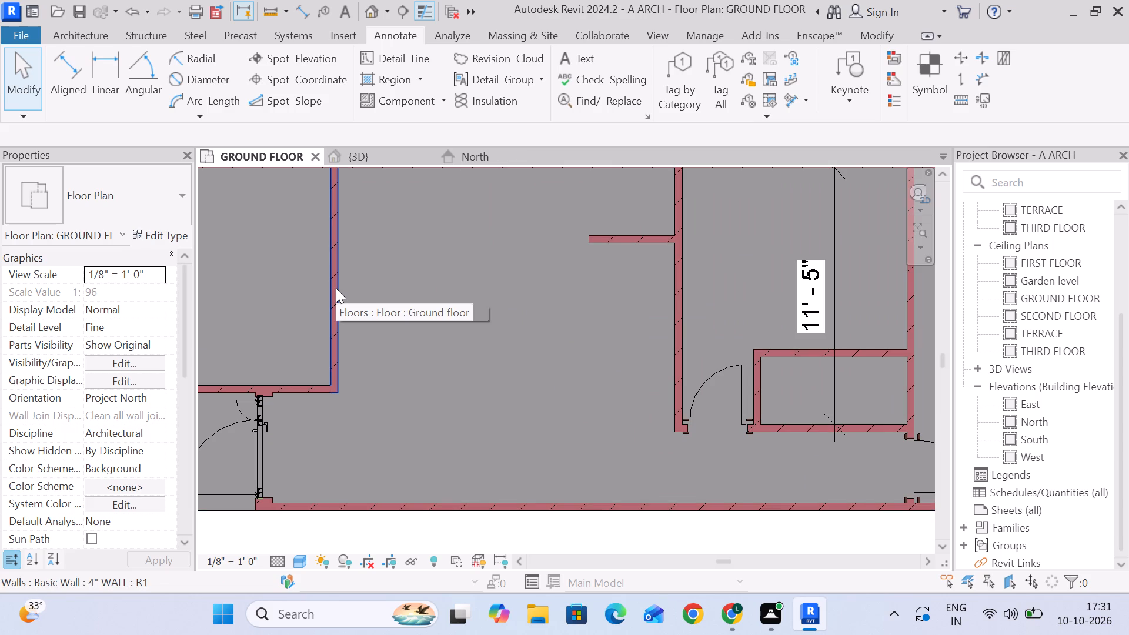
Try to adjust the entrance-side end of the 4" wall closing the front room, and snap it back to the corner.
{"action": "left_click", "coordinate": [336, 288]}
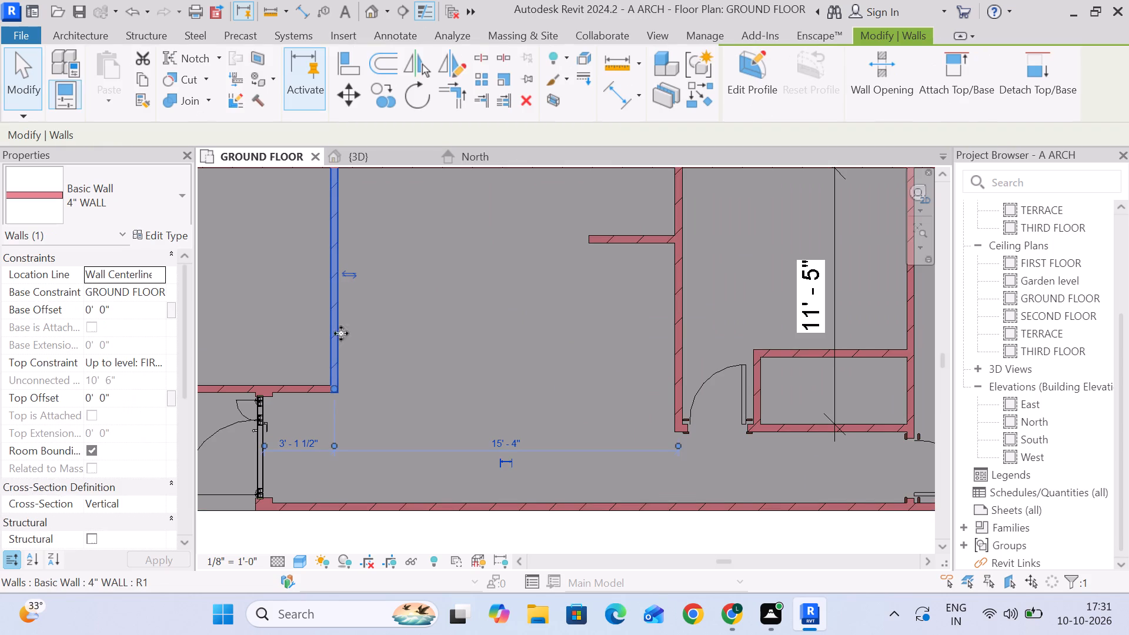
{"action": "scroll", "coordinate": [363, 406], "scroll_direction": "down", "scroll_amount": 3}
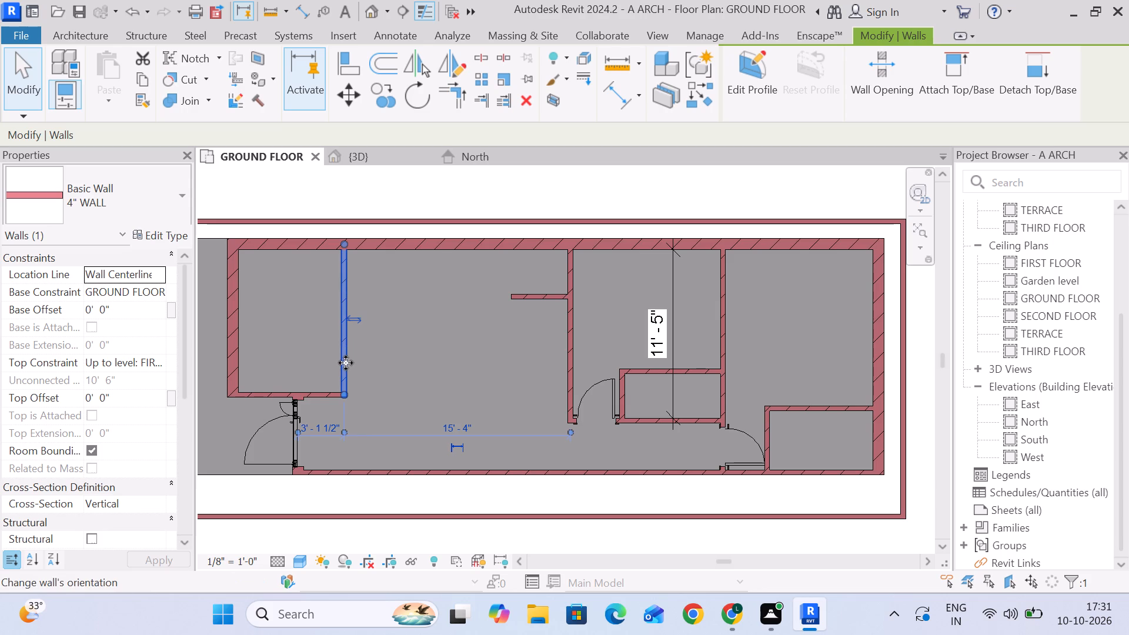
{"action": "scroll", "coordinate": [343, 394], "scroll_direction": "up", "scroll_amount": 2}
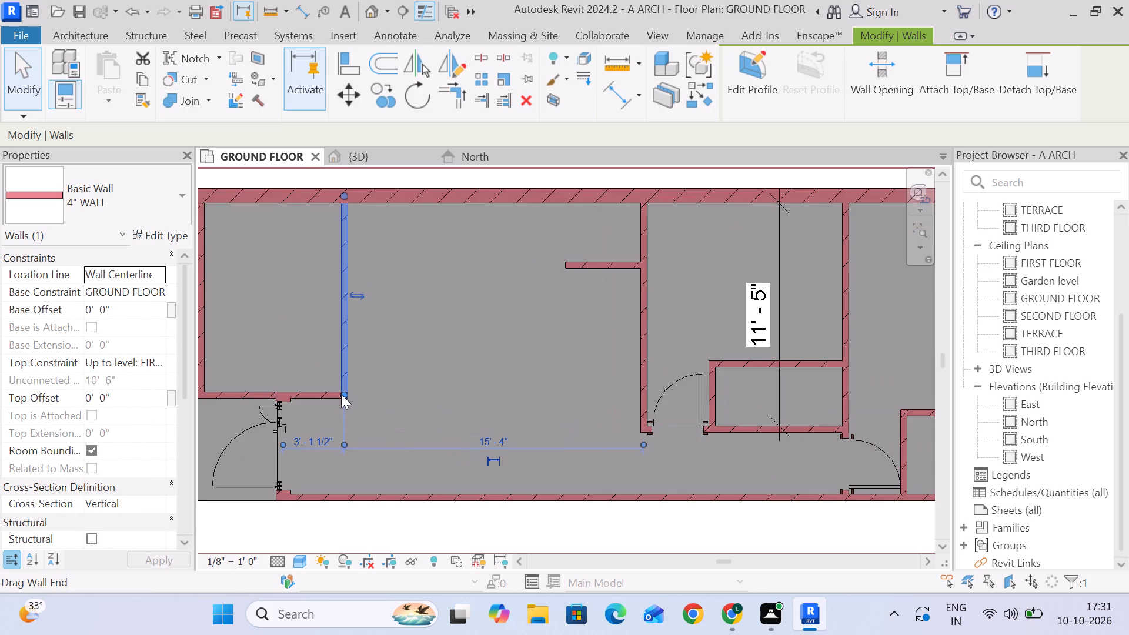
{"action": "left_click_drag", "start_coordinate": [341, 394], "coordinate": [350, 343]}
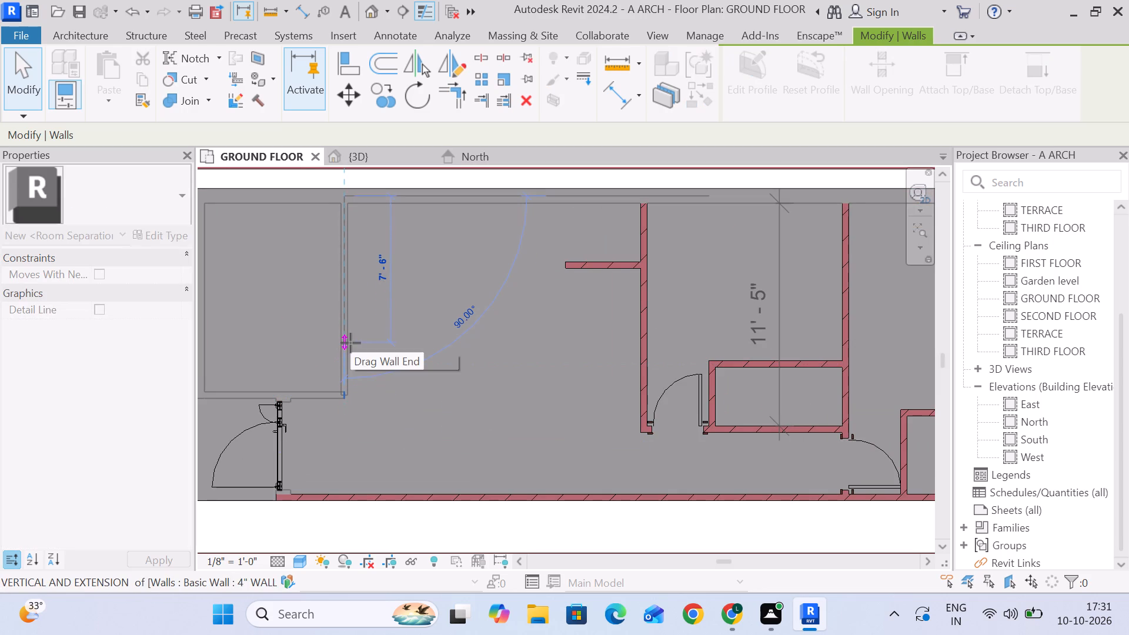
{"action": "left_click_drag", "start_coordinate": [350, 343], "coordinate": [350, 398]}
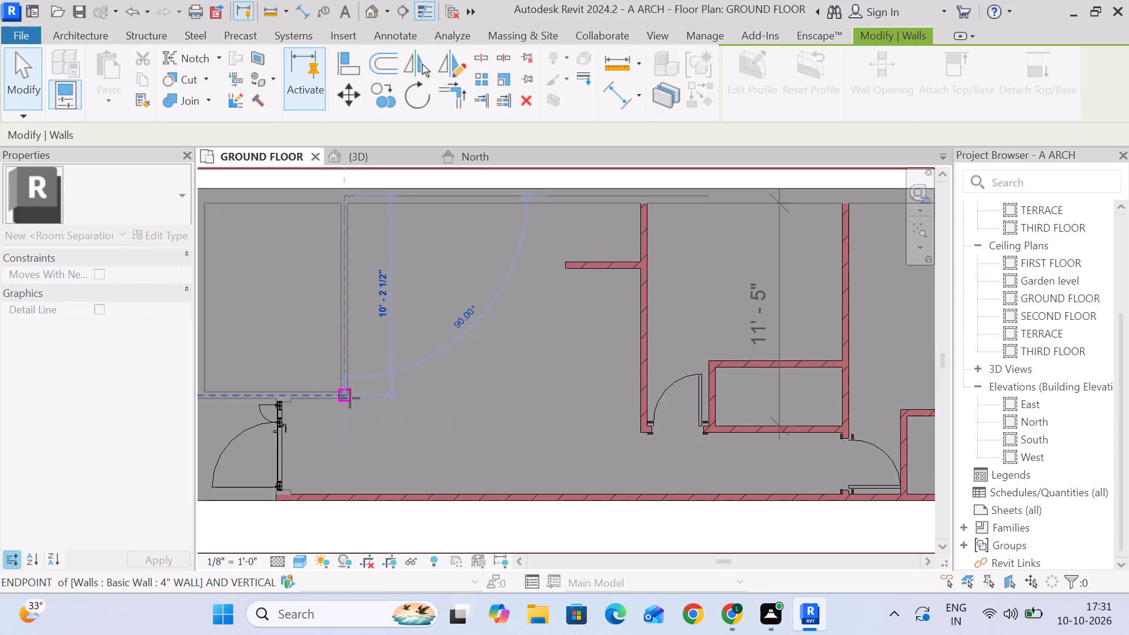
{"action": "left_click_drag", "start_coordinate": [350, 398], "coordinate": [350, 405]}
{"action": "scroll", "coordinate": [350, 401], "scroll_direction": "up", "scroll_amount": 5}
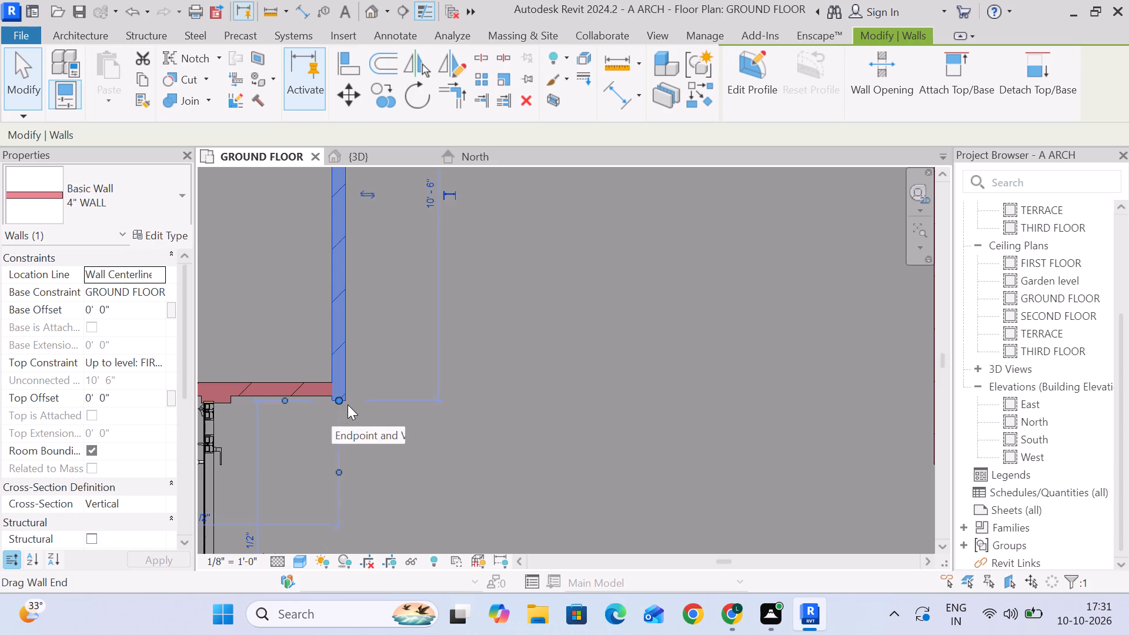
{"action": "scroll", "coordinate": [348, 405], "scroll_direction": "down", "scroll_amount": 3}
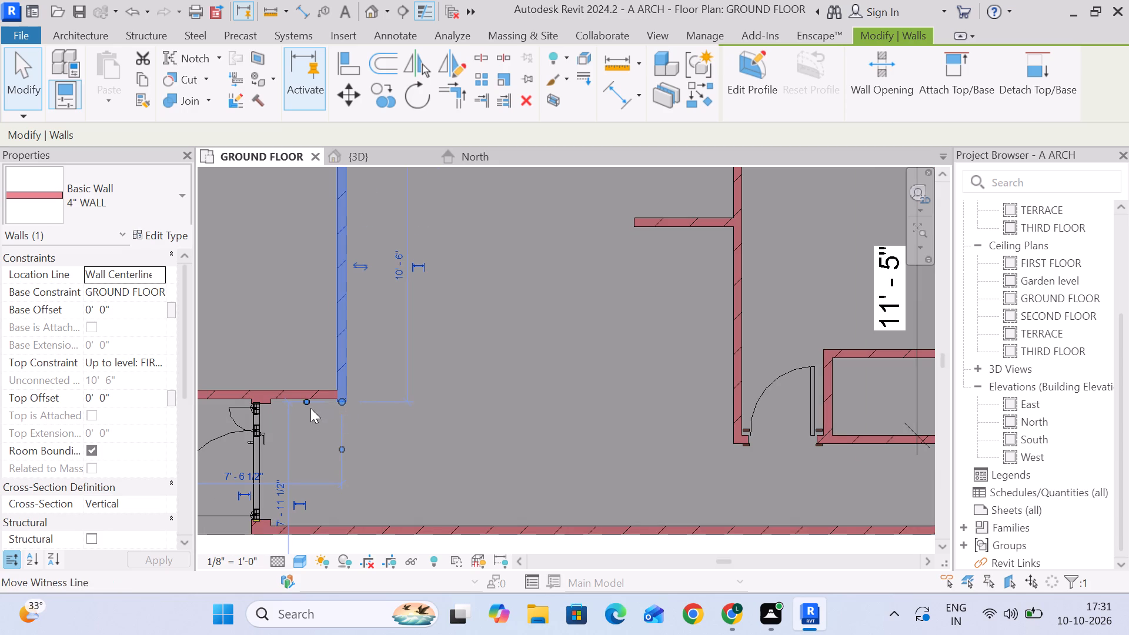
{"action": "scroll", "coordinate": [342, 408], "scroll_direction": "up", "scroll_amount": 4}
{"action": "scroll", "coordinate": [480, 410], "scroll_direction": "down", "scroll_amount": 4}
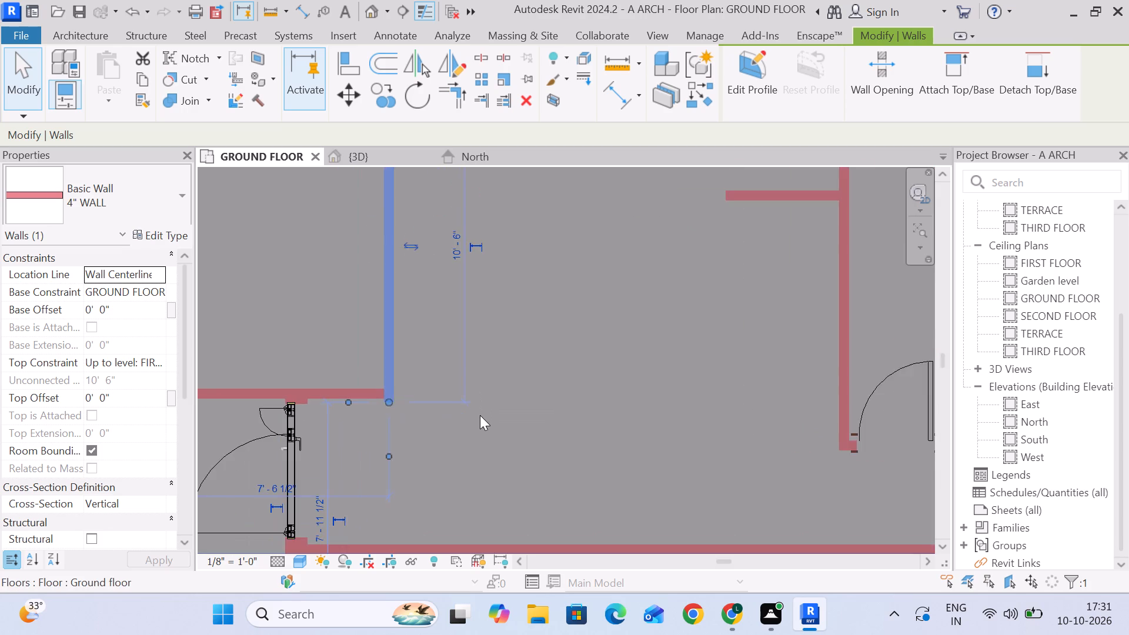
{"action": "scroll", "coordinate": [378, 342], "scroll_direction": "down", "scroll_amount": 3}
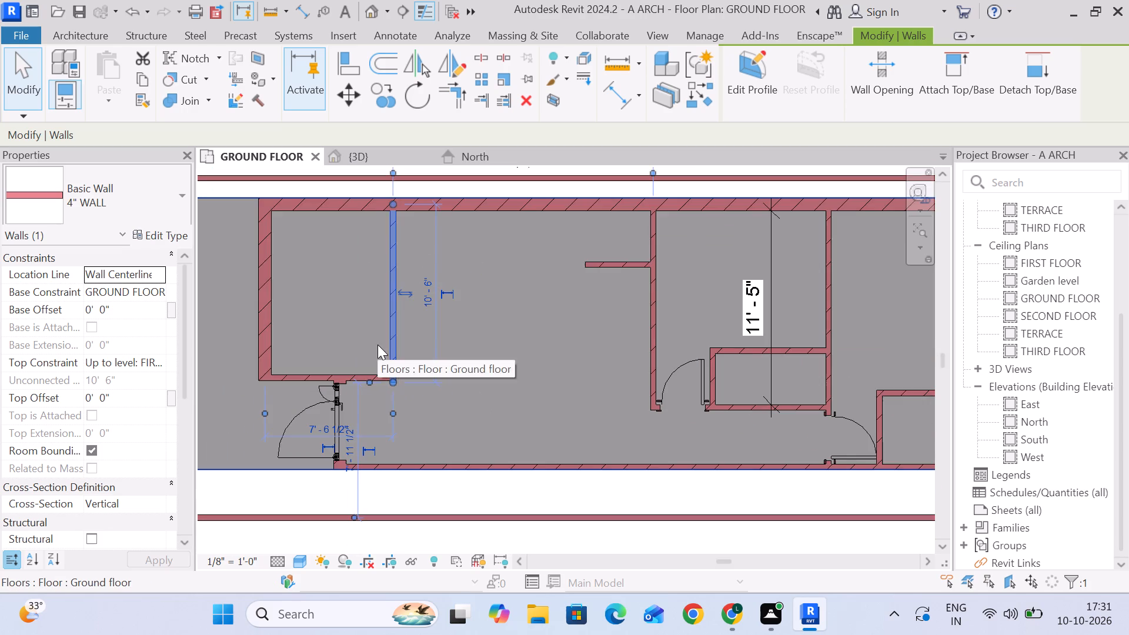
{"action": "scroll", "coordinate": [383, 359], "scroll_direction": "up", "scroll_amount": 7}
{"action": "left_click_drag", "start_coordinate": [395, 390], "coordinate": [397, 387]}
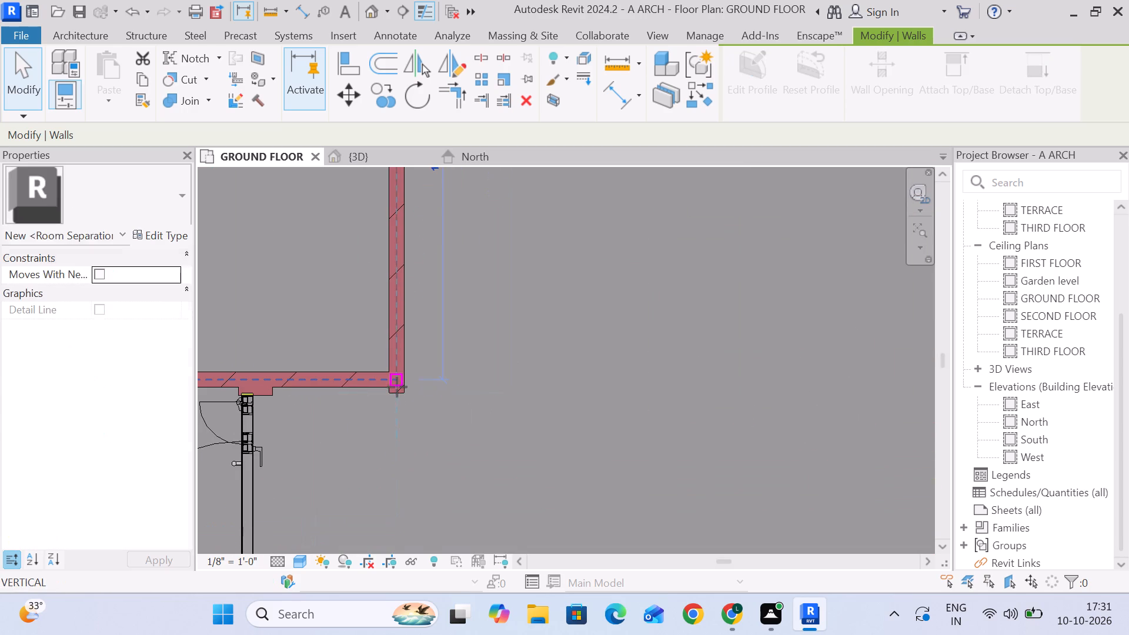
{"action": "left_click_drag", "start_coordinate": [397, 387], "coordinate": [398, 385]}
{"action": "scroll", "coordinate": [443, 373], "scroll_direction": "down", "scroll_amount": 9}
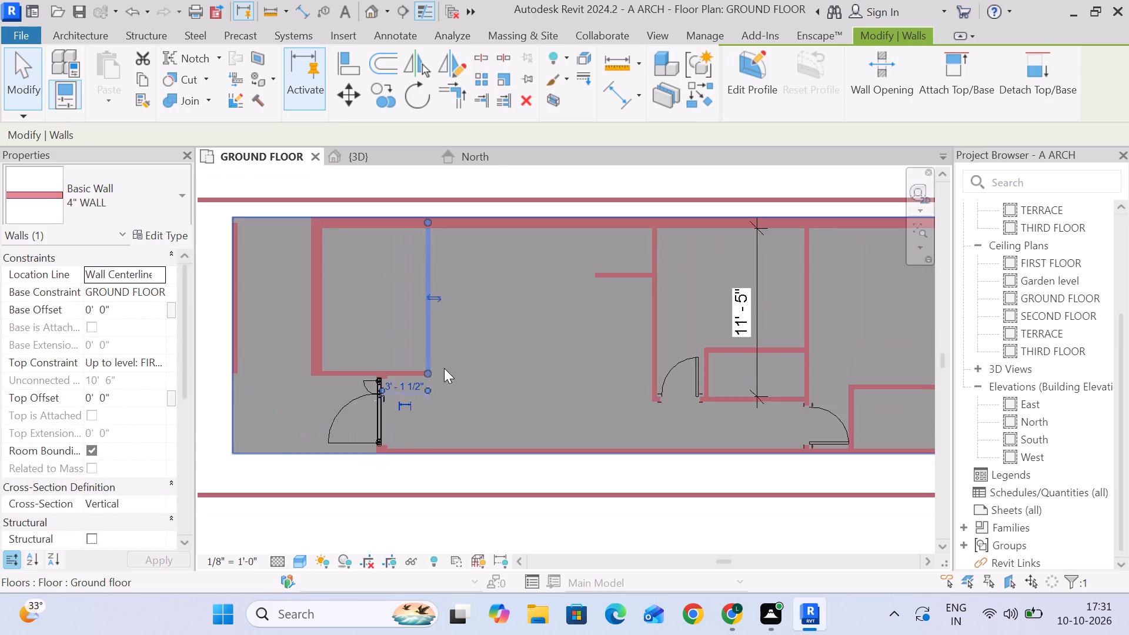
Shorten the front room's 4" wall so its free end stops 3' 0 1/2" from the wall beside the entrance door.
{"action": "left_click", "coordinate": [435, 348]}
{"action": "scroll", "coordinate": [443, 376], "scroll_direction": "up", "scroll_amount": 5}
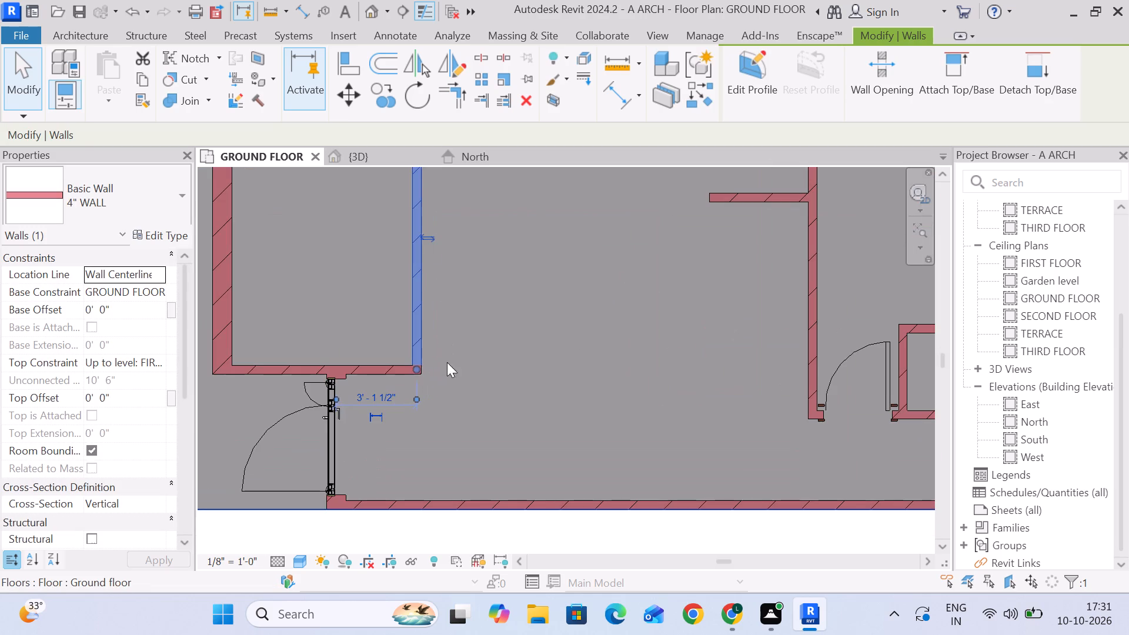
{"action": "left_click_drag", "start_coordinate": [417, 368], "coordinate": [417, 320]}
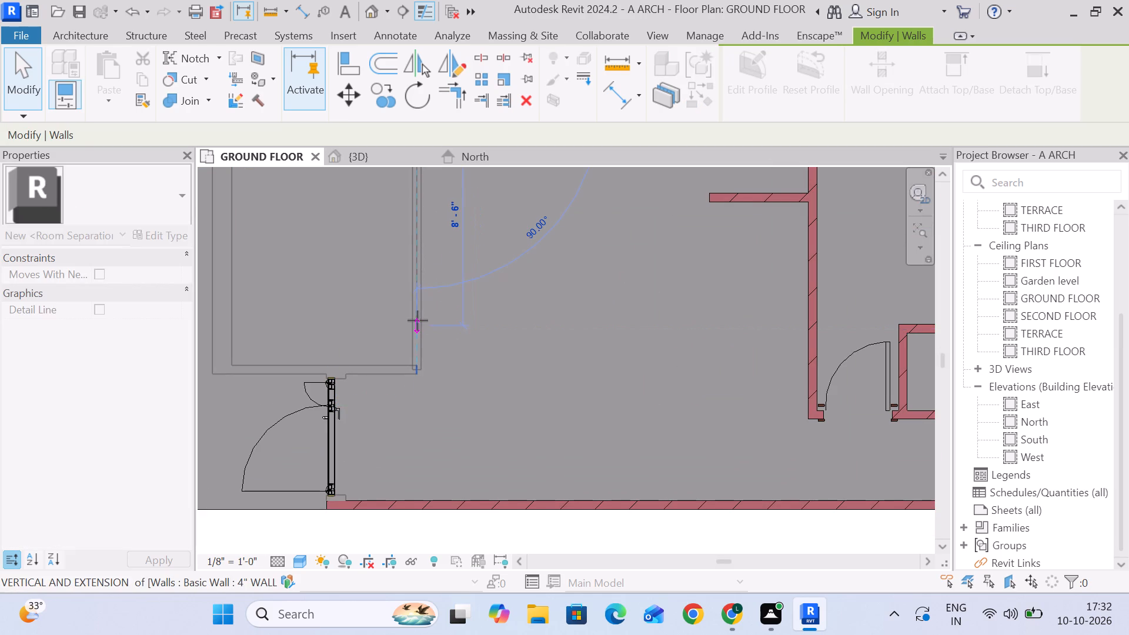
{"action": "left_click_drag", "start_coordinate": [417, 320], "coordinate": [421, 300]}
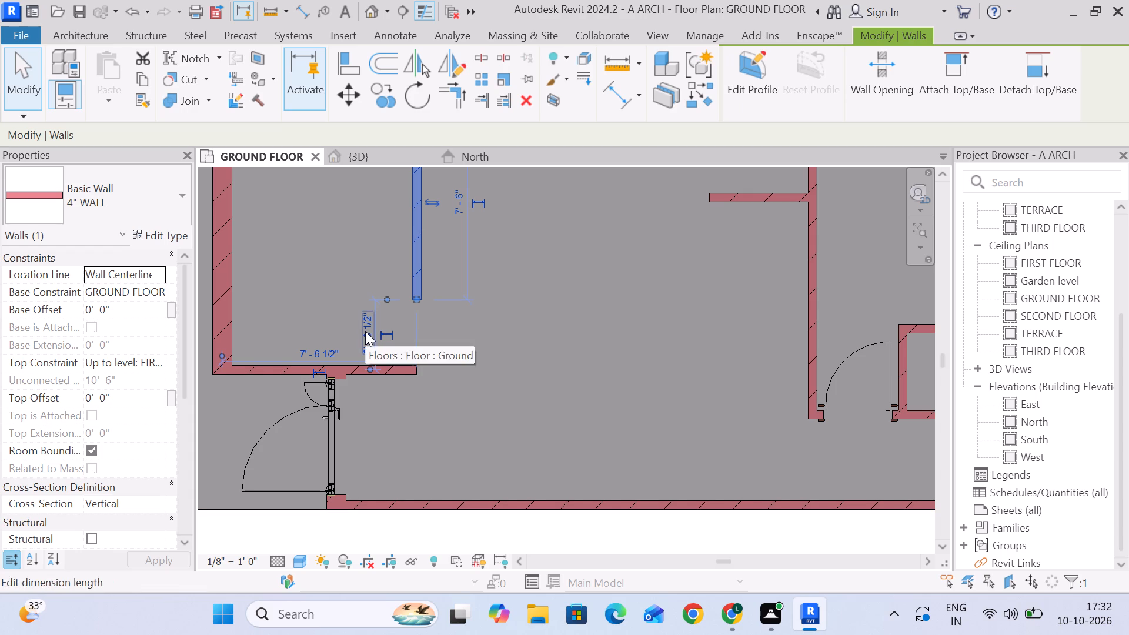
{"action": "scroll", "coordinate": [462, 341], "scroll_direction": "up", "scroll_amount": 5}
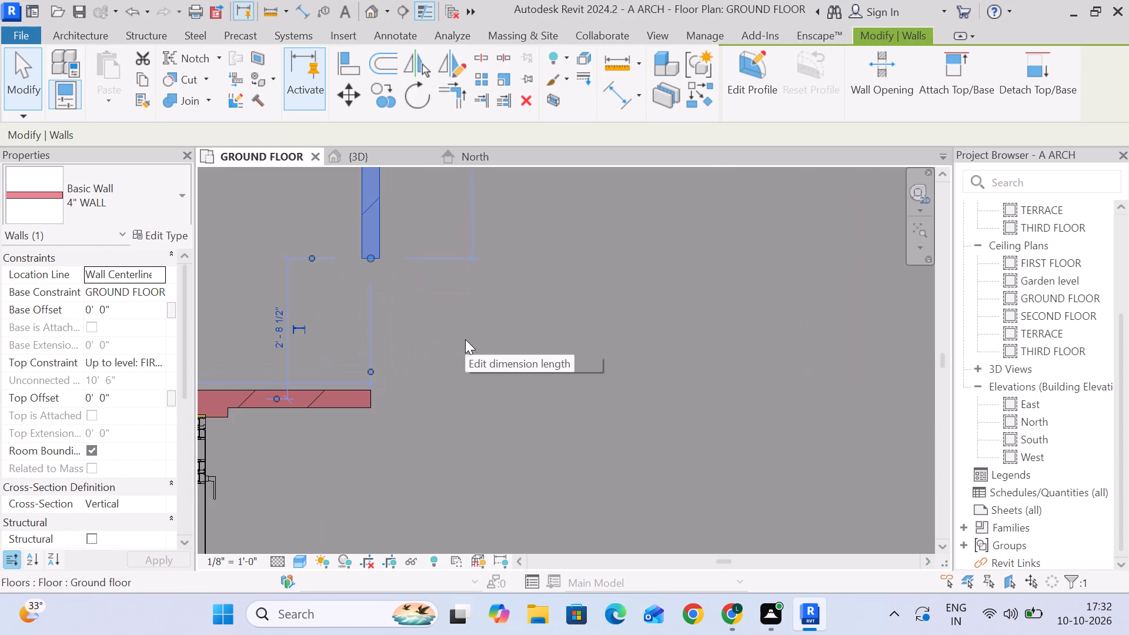
{"action": "left_click", "coordinate": [281, 312]}
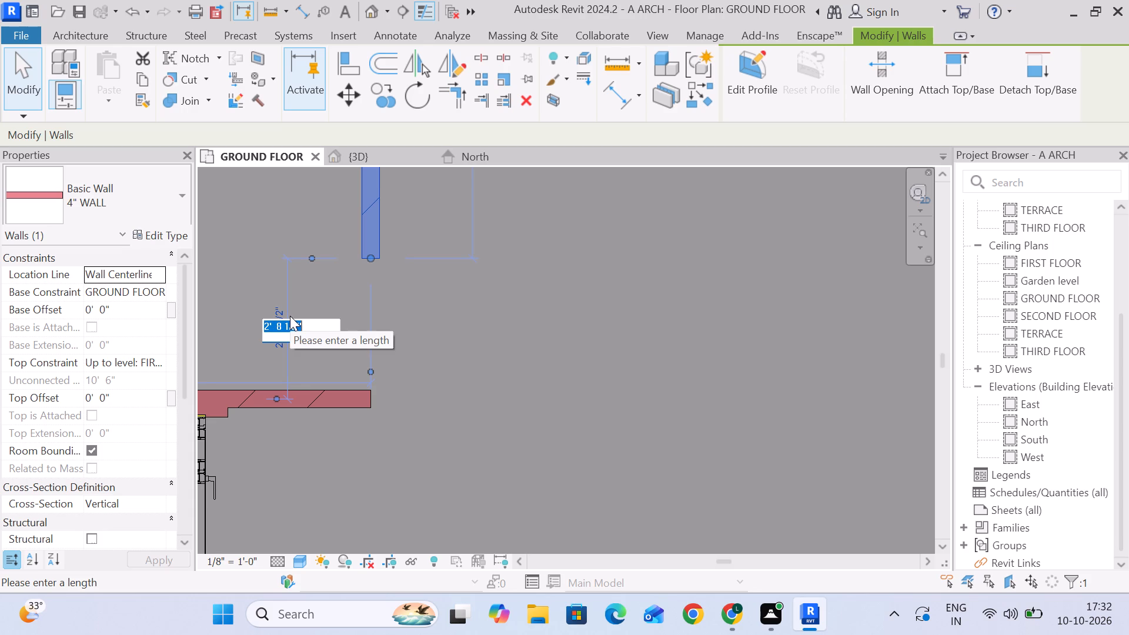
{"action": "key", "text": "3"}
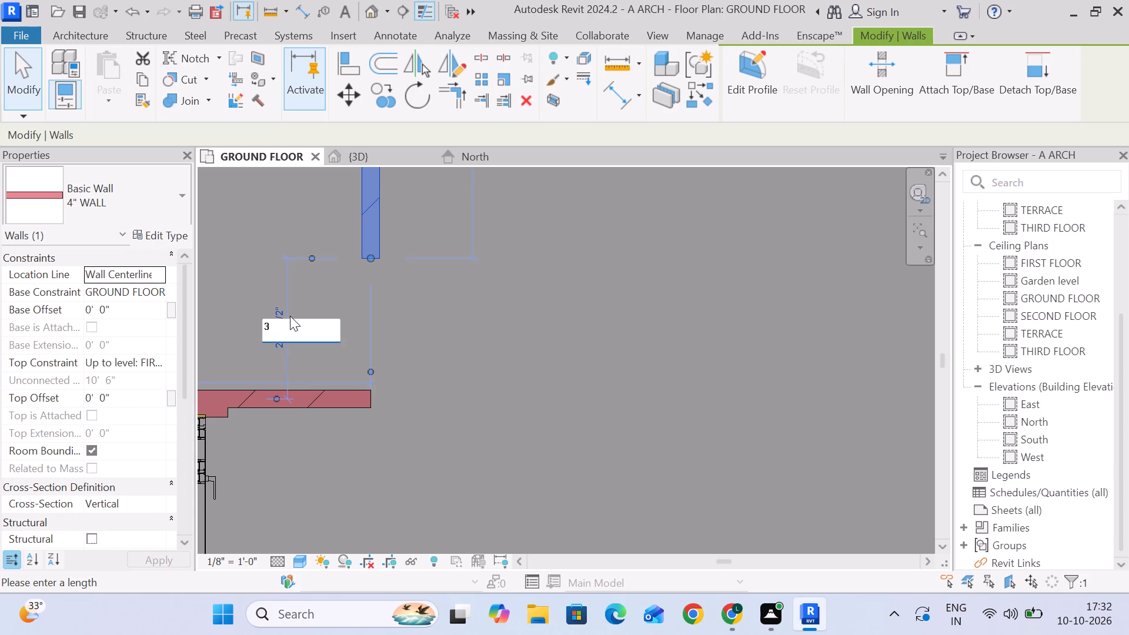
{"action": "key", "text": "apostrophe"}
{"action": "type", "text": "1/2"}
{"action": "key", "text": "Return"}
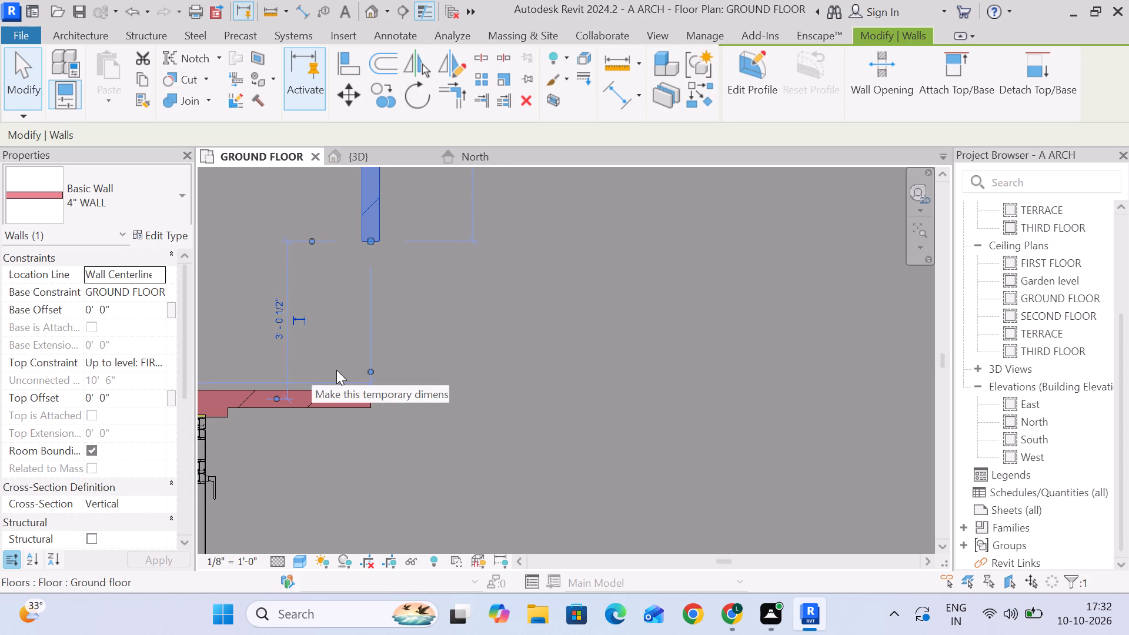
{"action": "scroll", "coordinate": [403, 344], "scroll_direction": "up", "scroll_amount": 1}
{"action": "scroll", "coordinate": [403, 344], "scroll_direction": "down", "scroll_amount": 2}
{"action": "middle_click_drag", "start_coordinate": [405, 346], "coordinate": [445, 406]}
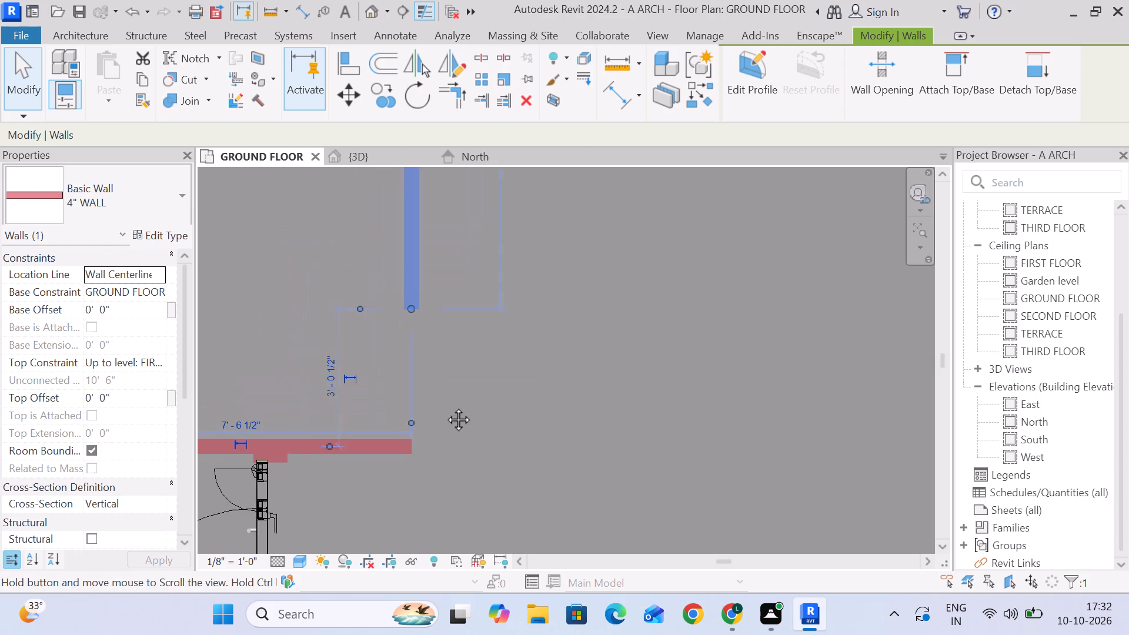
{"action": "middle_click_drag", "start_coordinate": [445, 406], "coordinate": [446, 406]}
{"action": "scroll", "coordinate": [332, 402], "scroll_direction": "up", "scroll_amount": 3}
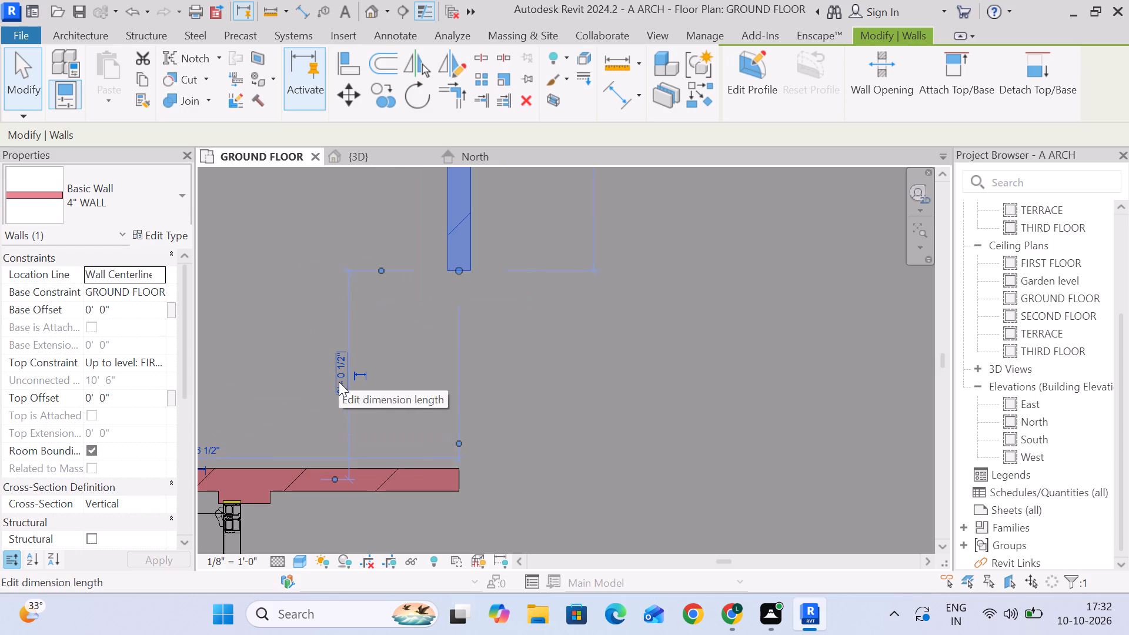
{"action": "middle_click_drag", "start_coordinate": [425, 379], "coordinate": [445, 372]}
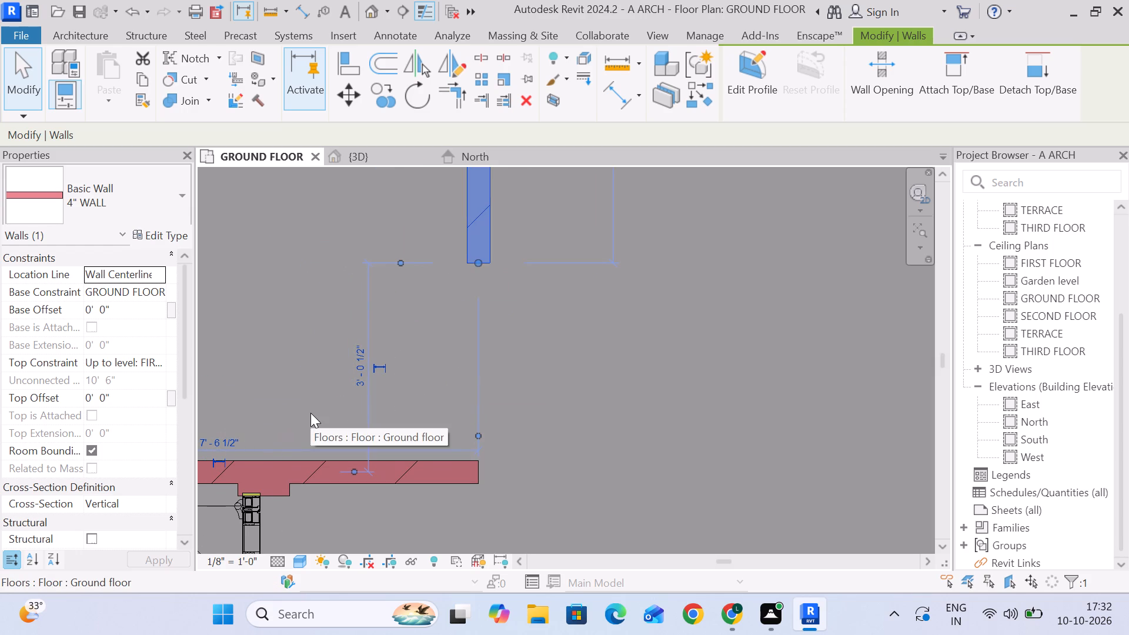
{"action": "scroll", "coordinate": [310, 413], "scroll_direction": "down", "scroll_amount": 3}
{"action": "scroll", "coordinate": [310, 413], "scroll_direction": "up", "scroll_amount": 1}
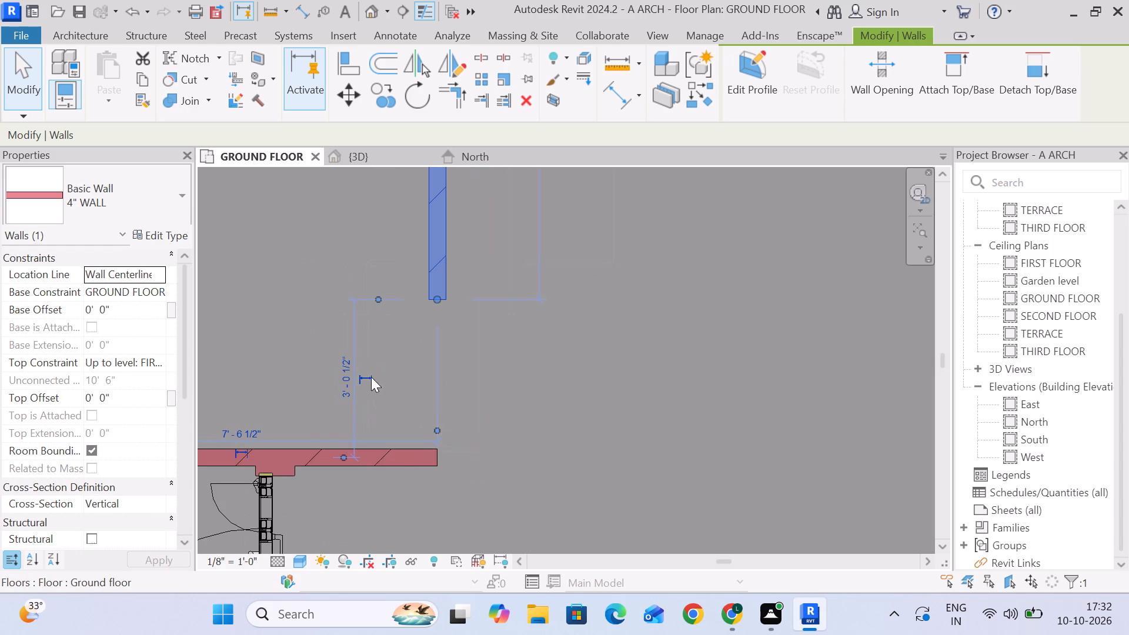
{"action": "left_click", "coordinate": [409, 383]}
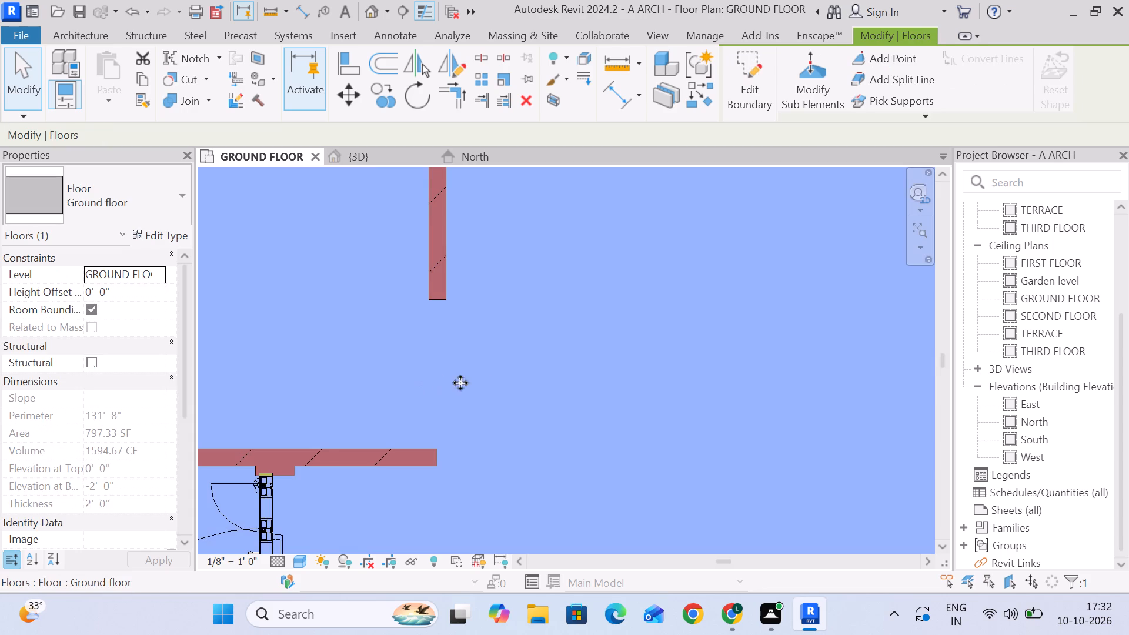
{"action": "scroll", "coordinate": [494, 376], "scroll_direction": "down", "scroll_amount": 10}
{"action": "key", "text": "Escape"}
Set the top offset of the front room's shortened 4" wall to 5'.
{"action": "left_click", "coordinate": [482, 352]}
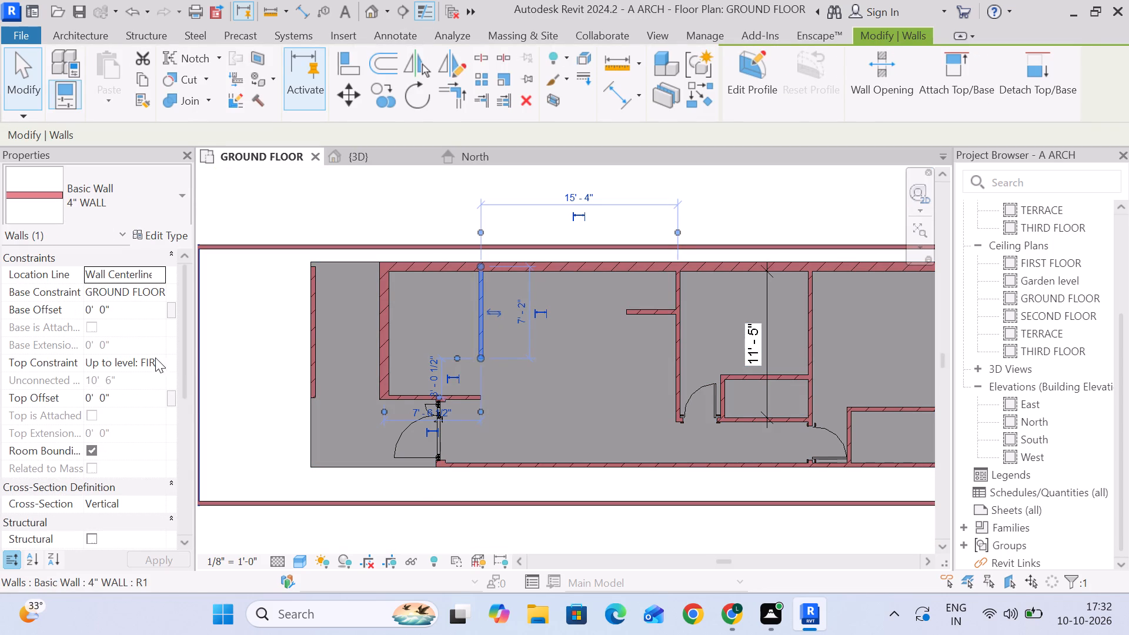
{"action": "left_click", "coordinate": [162, 363]}
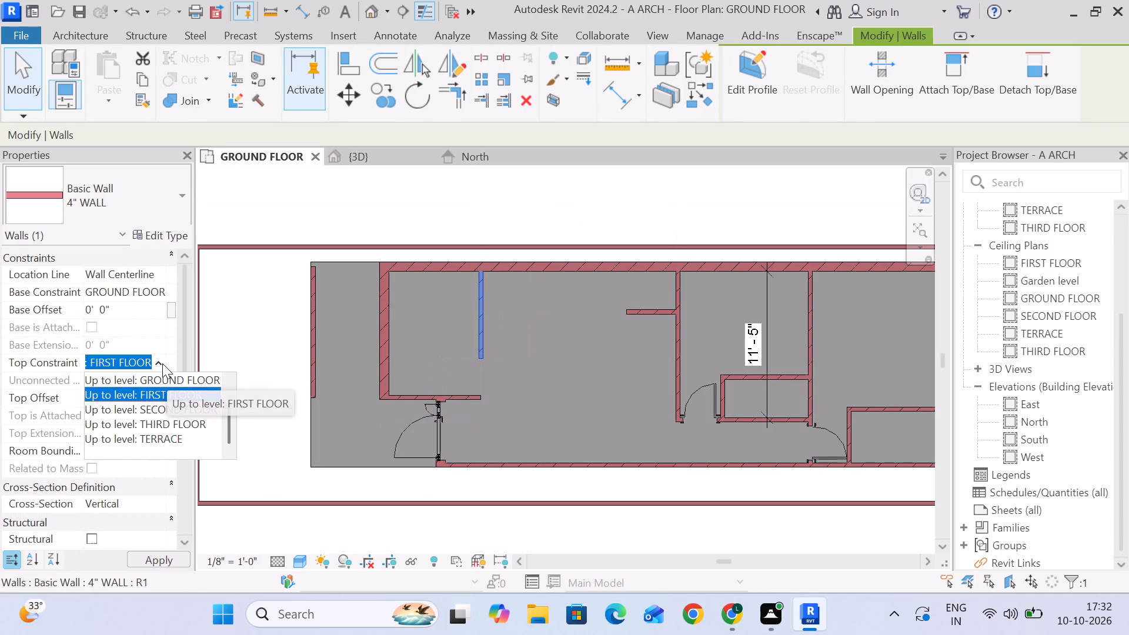
{"action": "left_click", "coordinate": [158, 363]}
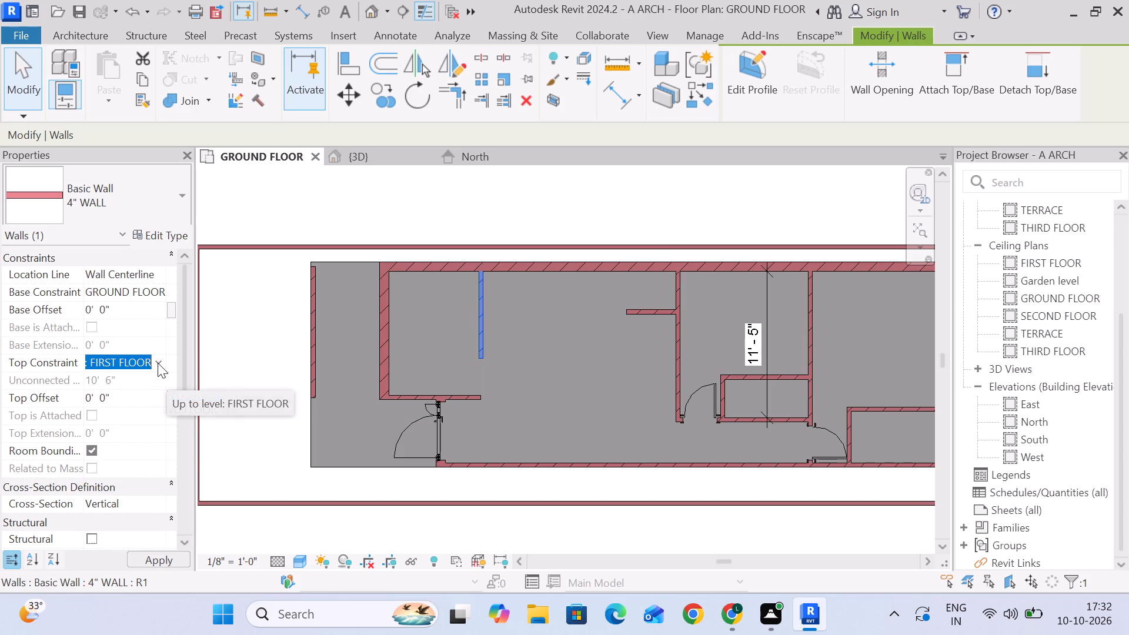
{"action": "left_click", "coordinate": [126, 402]}
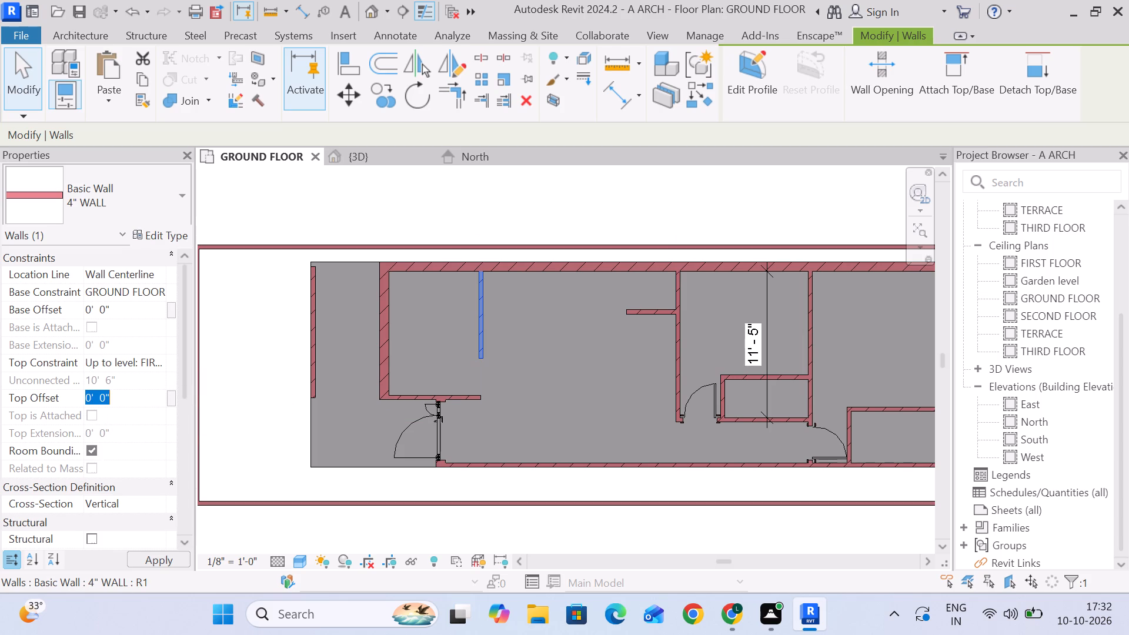
{"action": "key", "text": "5"}
{"action": "key", "text": "Return"}
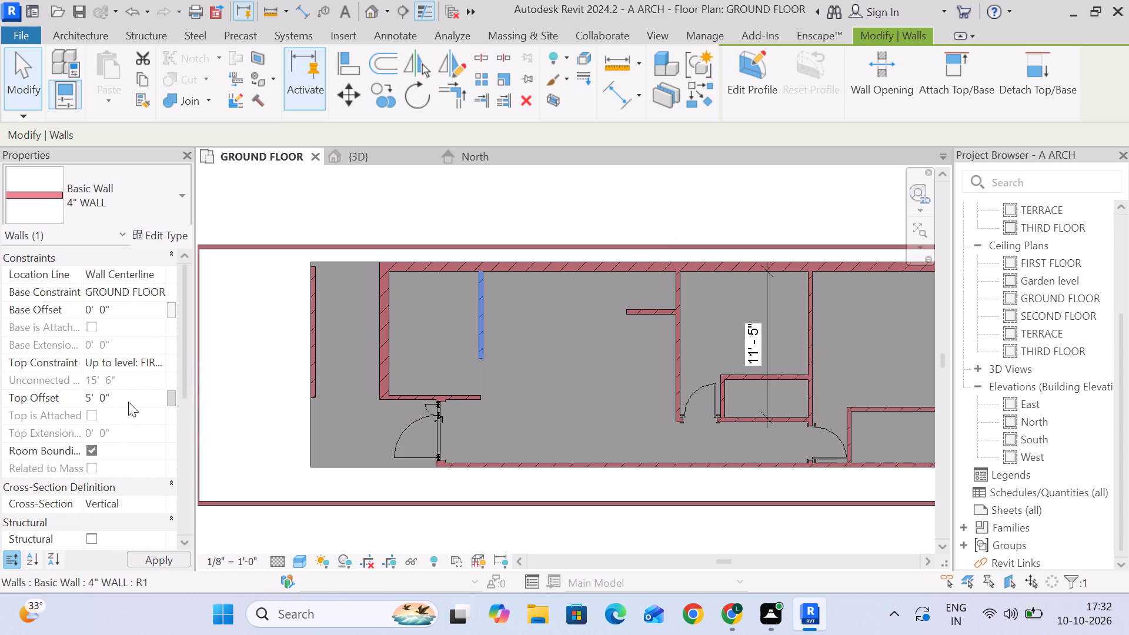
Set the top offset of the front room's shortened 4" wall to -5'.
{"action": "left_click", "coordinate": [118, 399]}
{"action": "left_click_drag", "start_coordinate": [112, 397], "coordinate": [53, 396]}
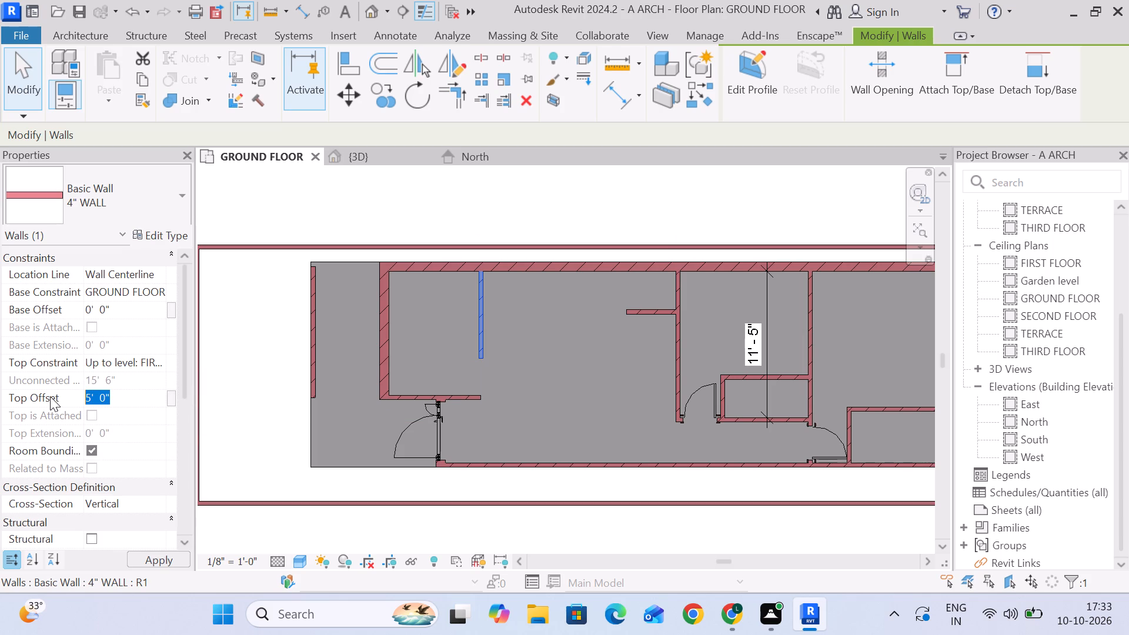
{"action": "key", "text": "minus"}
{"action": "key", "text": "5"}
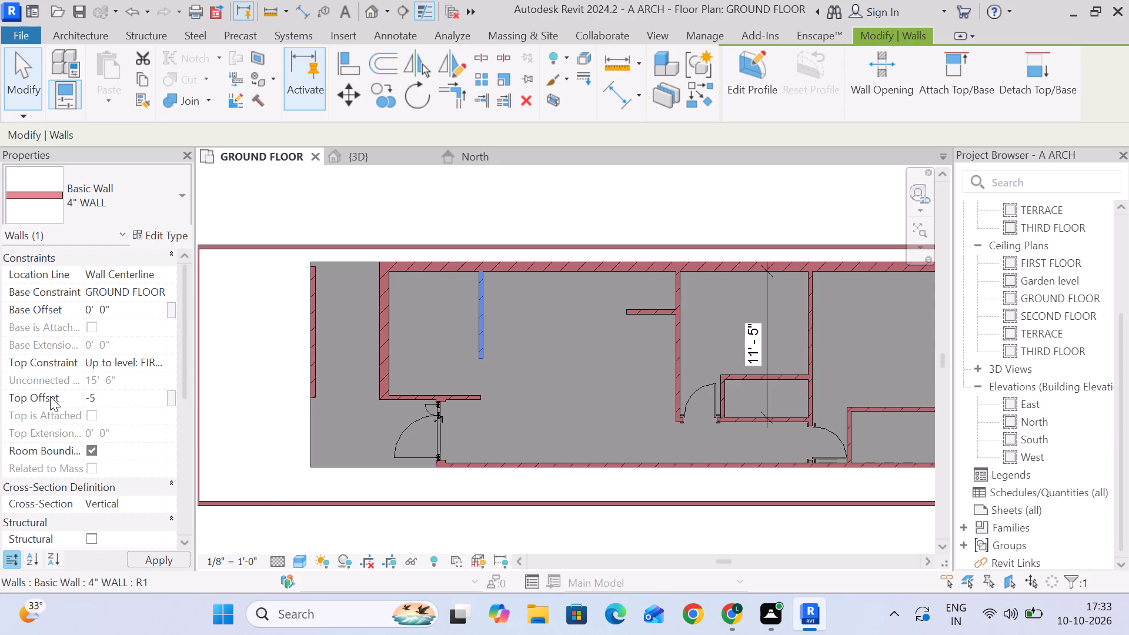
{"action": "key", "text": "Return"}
Examine the height of the front room's 4" wall in the 3D view from several angles.
{"action": "left_click", "coordinate": [366, 162]}
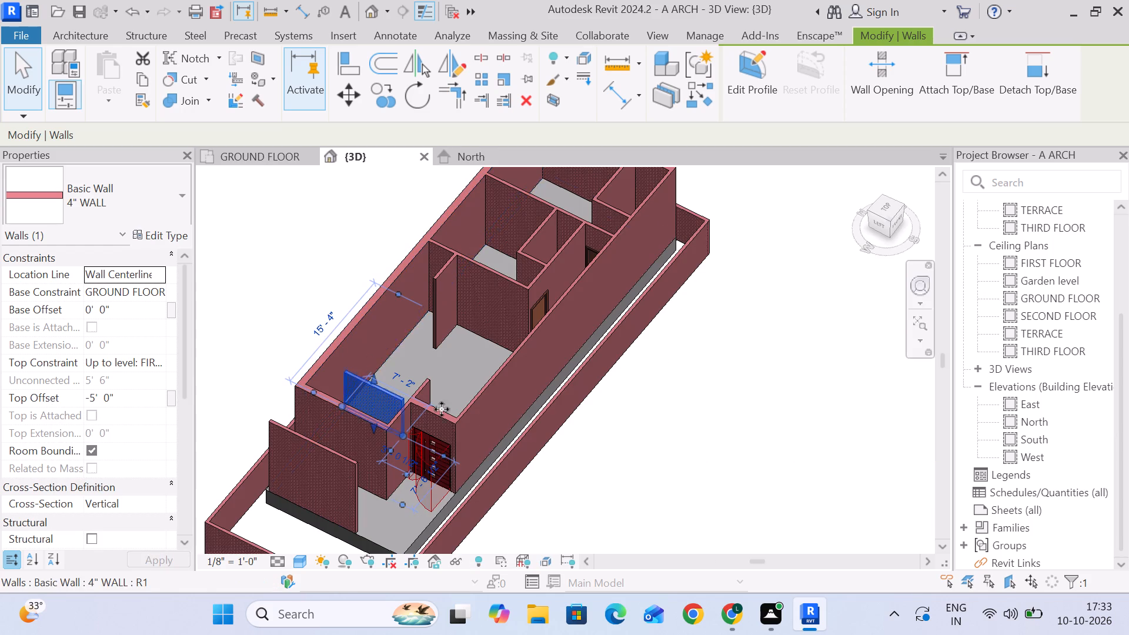
{"action": "scroll", "coordinate": [539, 409], "scroll_direction": "down", "scroll_amount": 3}
{"action": "middle_click_drag", "start_coordinate": [547, 466], "coordinate": [372, 454], "text": "shift"}
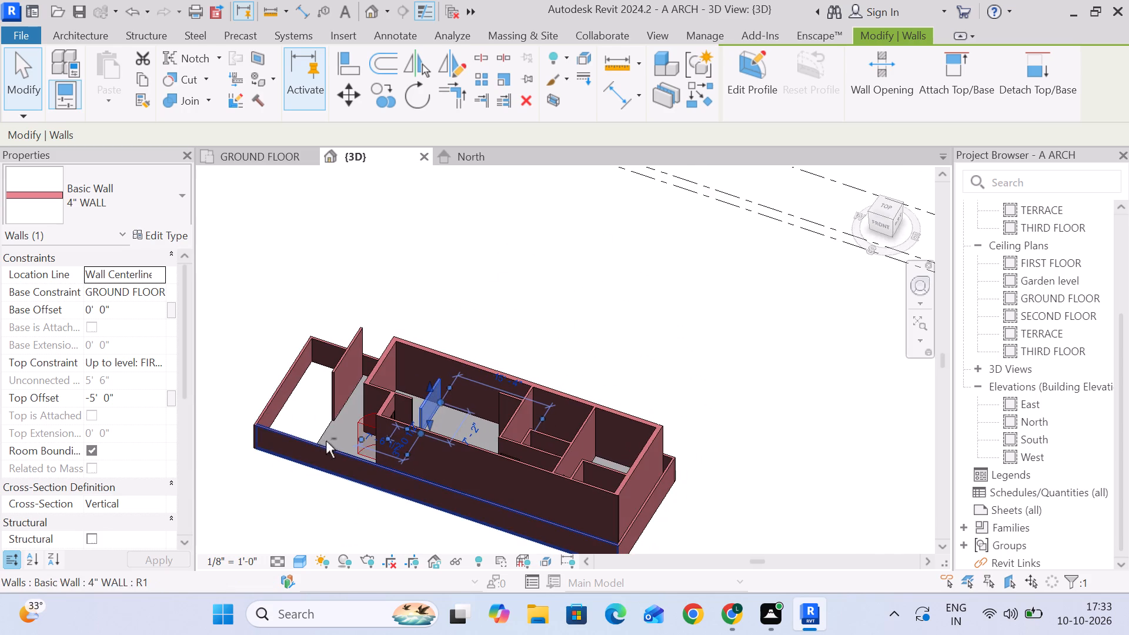
{"action": "middle_click_drag", "start_coordinate": [624, 367], "coordinate": [485, 372]}
{"action": "scroll", "coordinate": [412, 379], "scroll_direction": "up", "scroll_amount": 1}
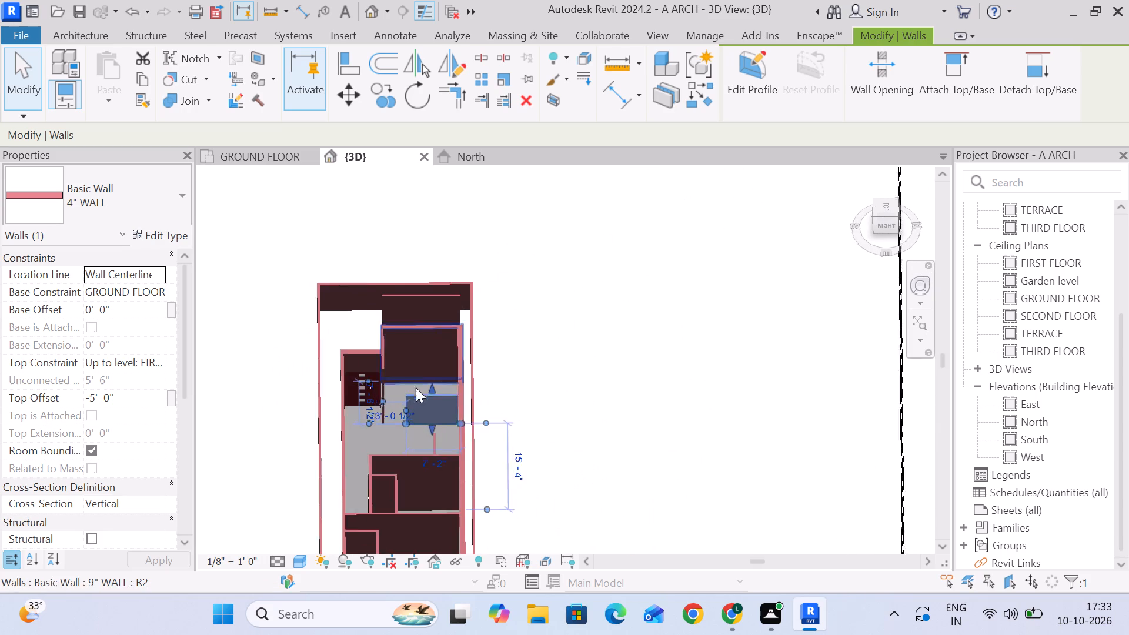
{"action": "scroll", "coordinate": [416, 387], "scroll_direction": "up", "scroll_amount": 2}
{"action": "middle_click_drag", "start_coordinate": [533, 399], "coordinate": [608, 331], "text": "shift"}
{"action": "left_click", "coordinate": [622, 298]}
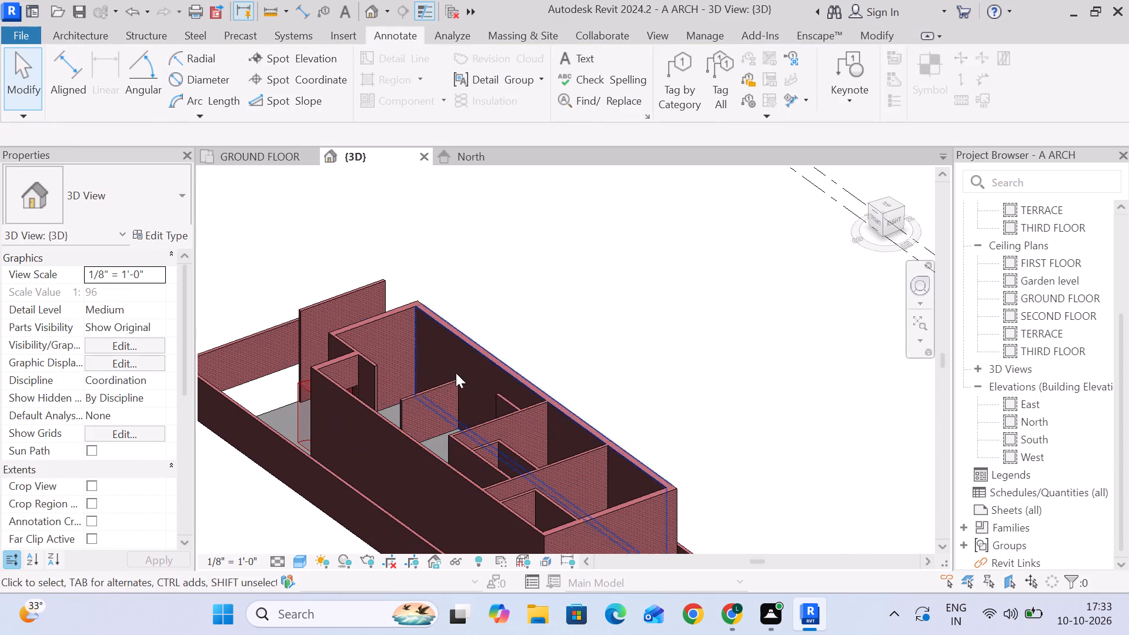
{"action": "scroll", "coordinate": [389, 407], "scroll_direction": "up", "scroll_amount": 6}
{"action": "left_click", "coordinate": [469, 389]}
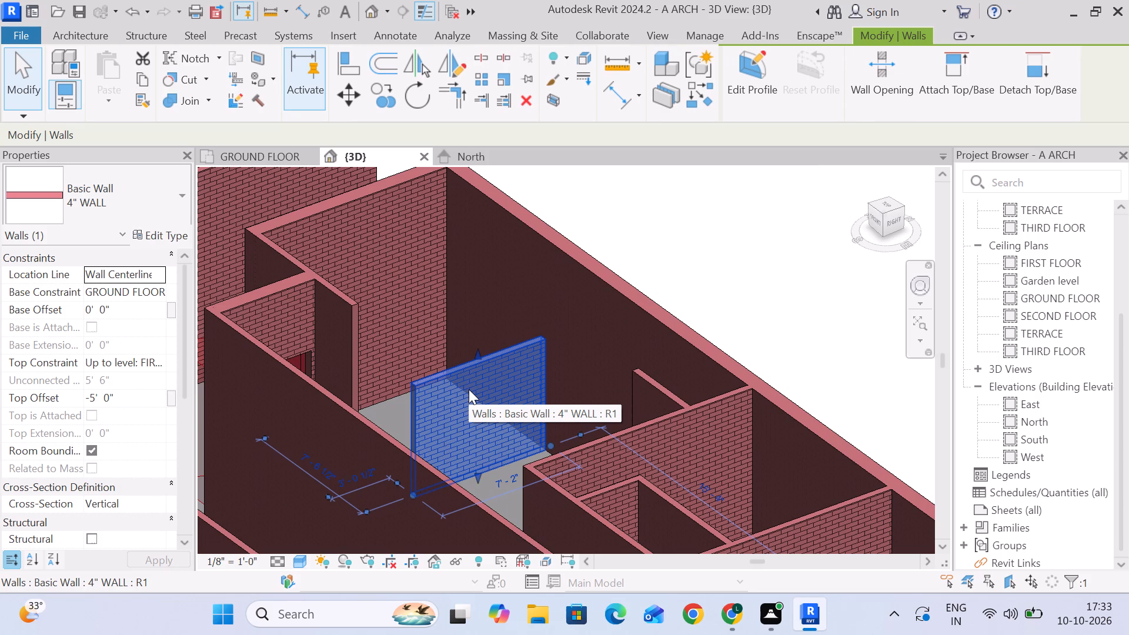
{"action": "scroll", "coordinate": [470, 390], "scroll_direction": "down", "scroll_amount": 1}
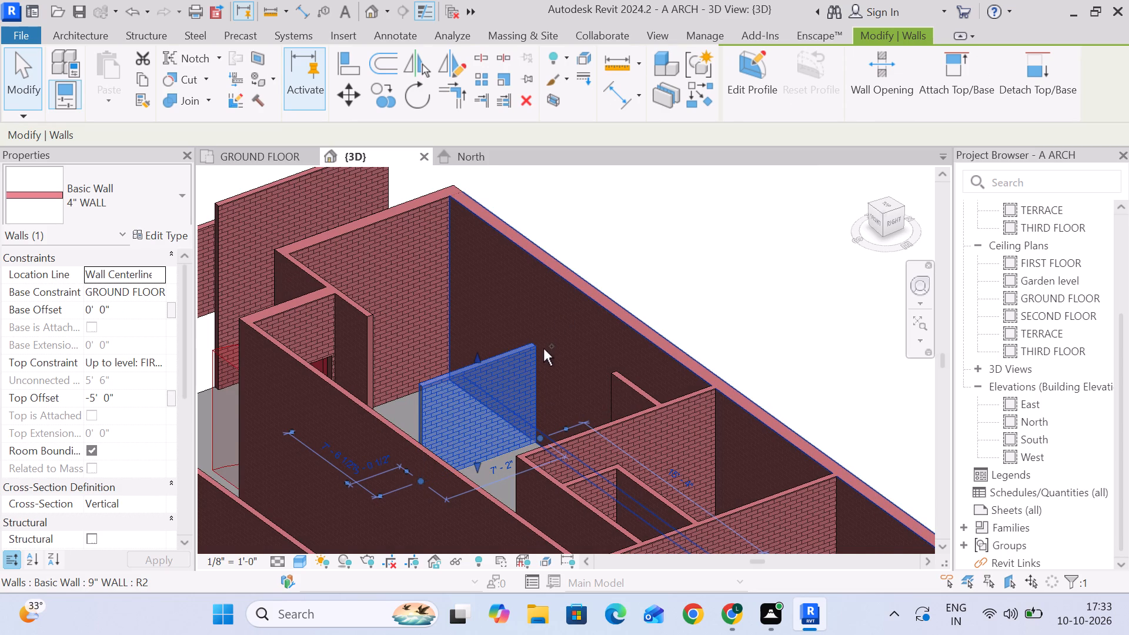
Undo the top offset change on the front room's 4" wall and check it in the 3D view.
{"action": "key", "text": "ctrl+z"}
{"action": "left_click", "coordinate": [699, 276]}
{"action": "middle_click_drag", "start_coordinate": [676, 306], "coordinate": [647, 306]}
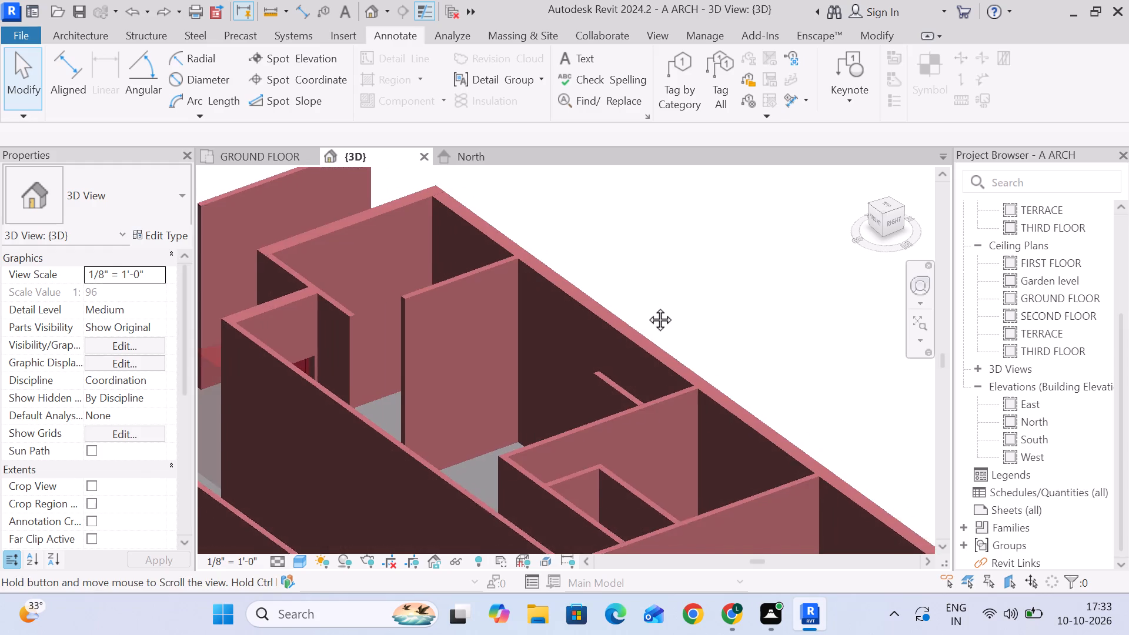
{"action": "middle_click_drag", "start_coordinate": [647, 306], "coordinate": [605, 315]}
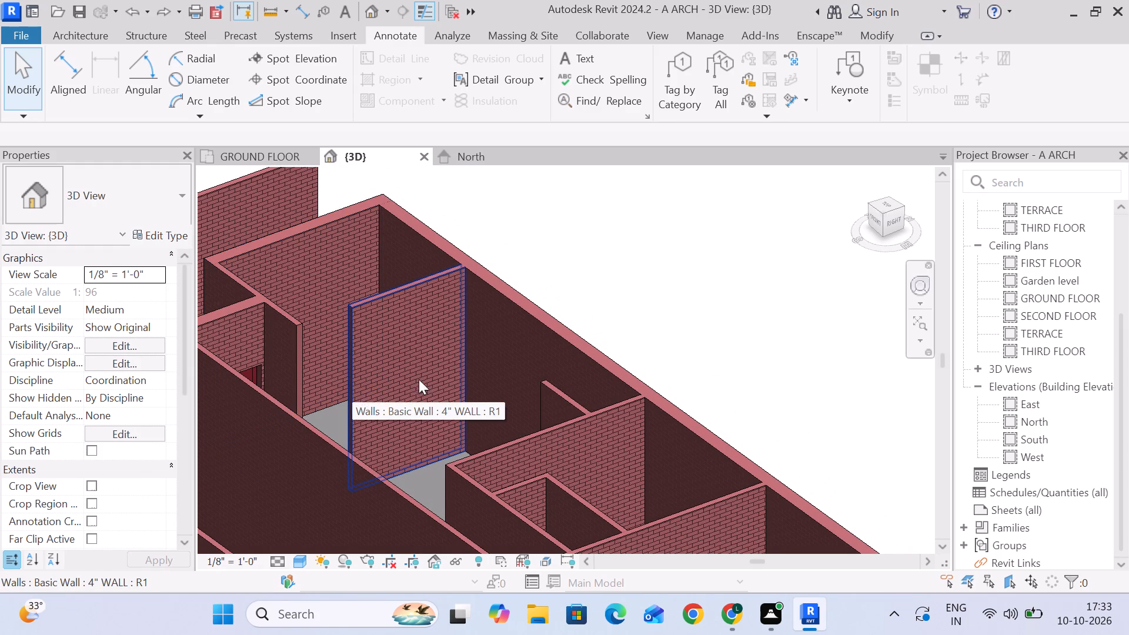
In the GROUND FLOOR plan, change the front room's shortened 4" wall to the 9" WALL type.
{"action": "left_click", "coordinate": [252, 156]}
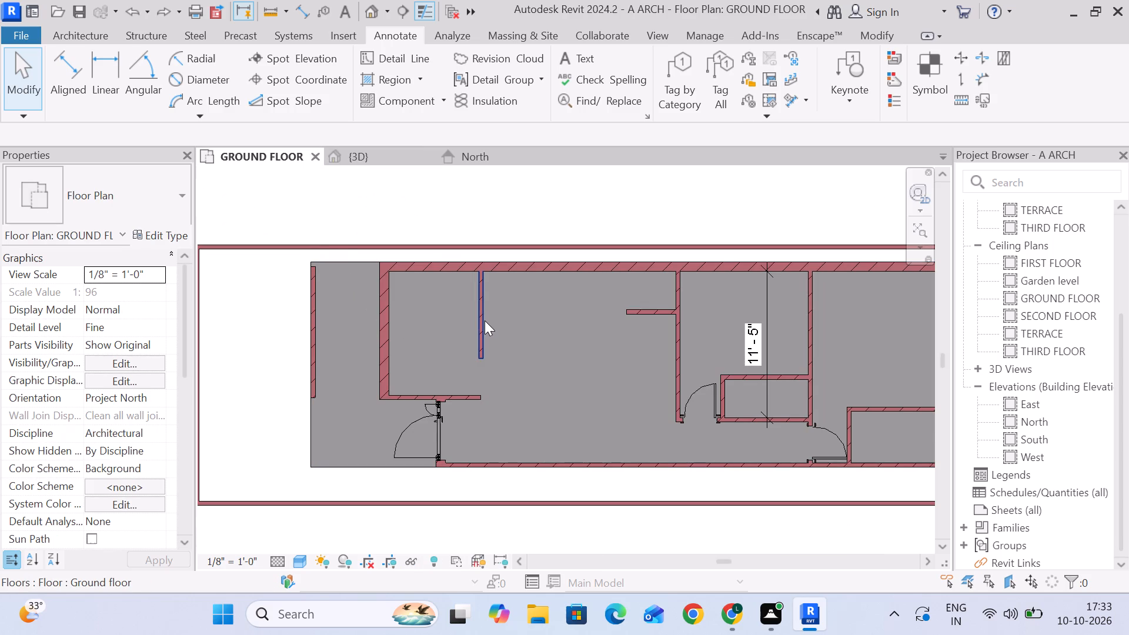
{"action": "left_click", "coordinate": [485, 320]}
{"action": "left_click", "coordinate": [182, 232]}
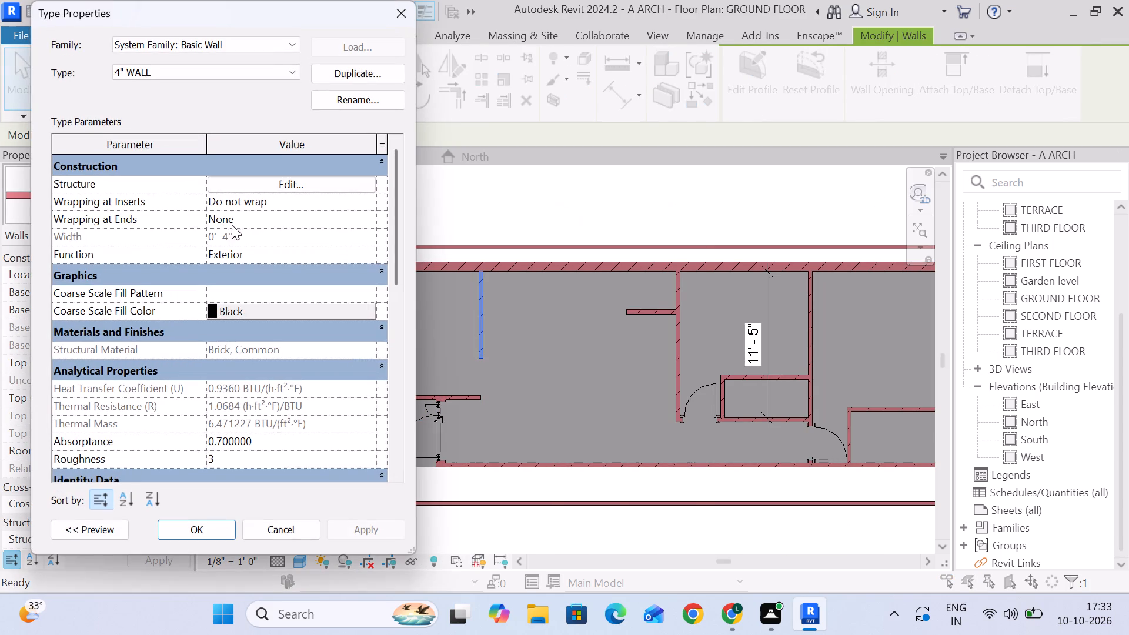
{"action": "left_click", "coordinate": [235, 70]}
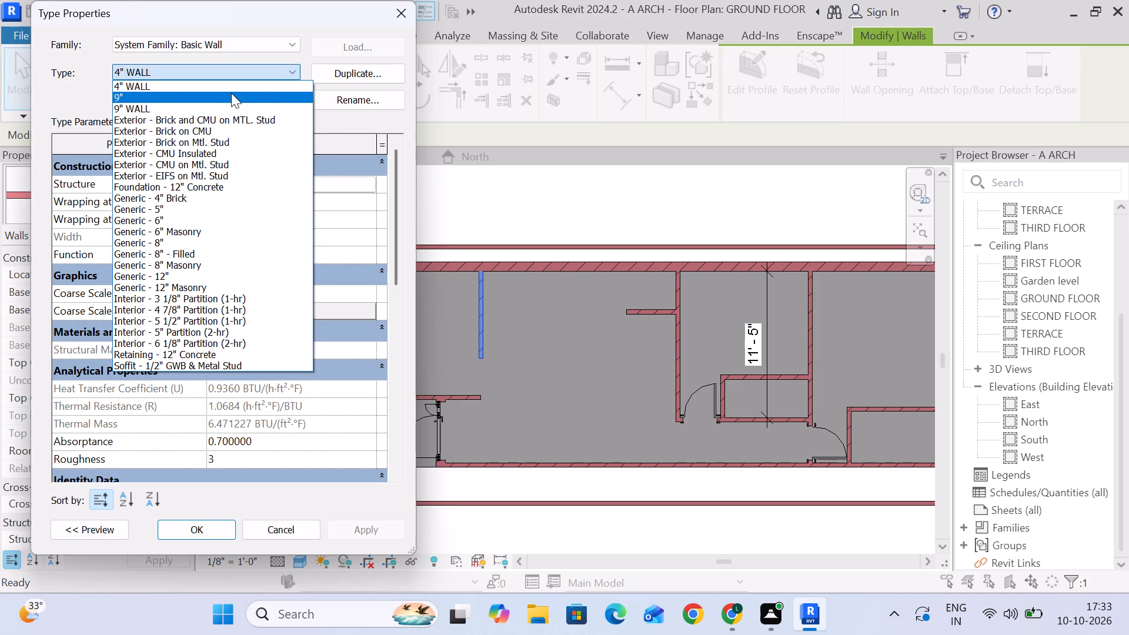
{"action": "left_click", "coordinate": [231, 93]}
{"action": "left_click", "coordinate": [235, 70]}
{"action": "left_click", "coordinate": [205, 103]}
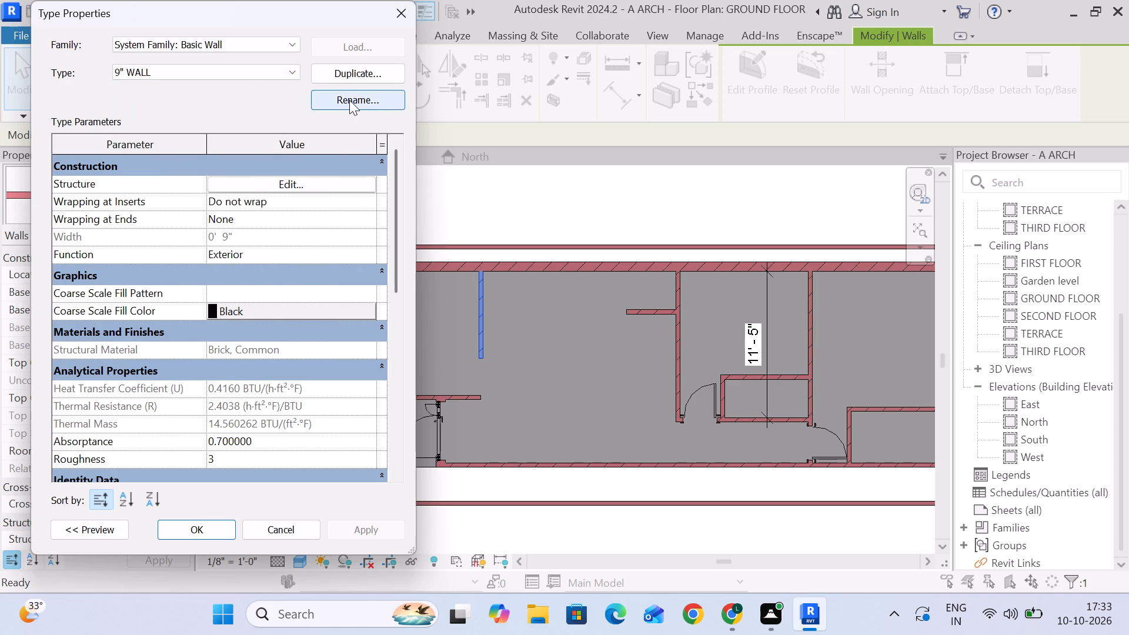
{"action": "left_click", "coordinate": [312, 186]}
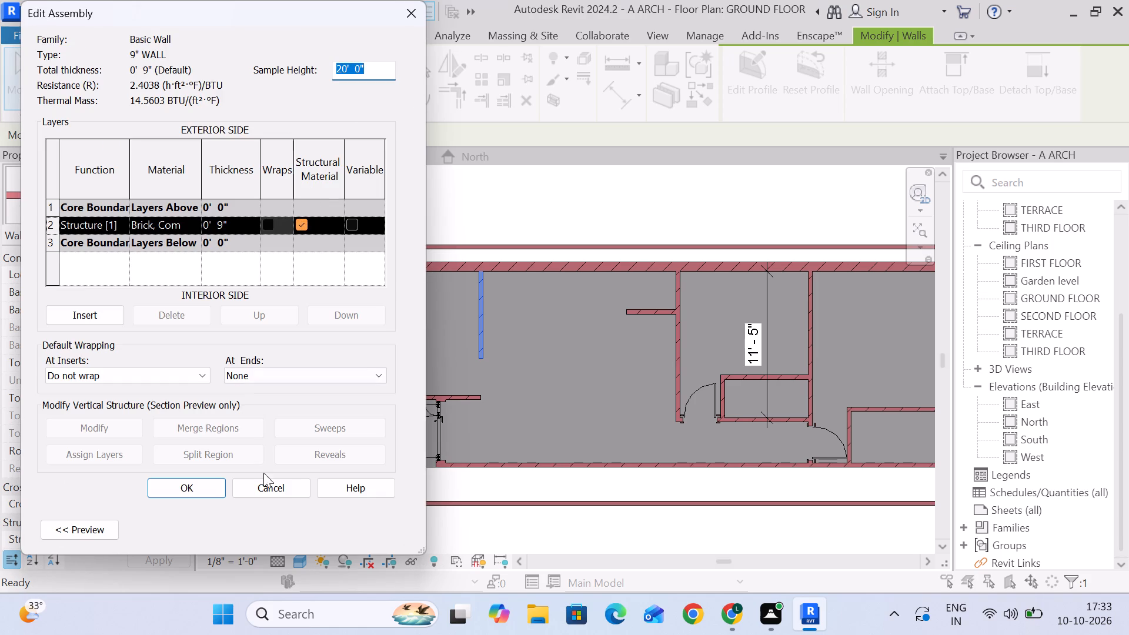
{"action": "left_click", "coordinate": [208, 490]}
{"action": "left_click", "coordinate": [368, 529]}
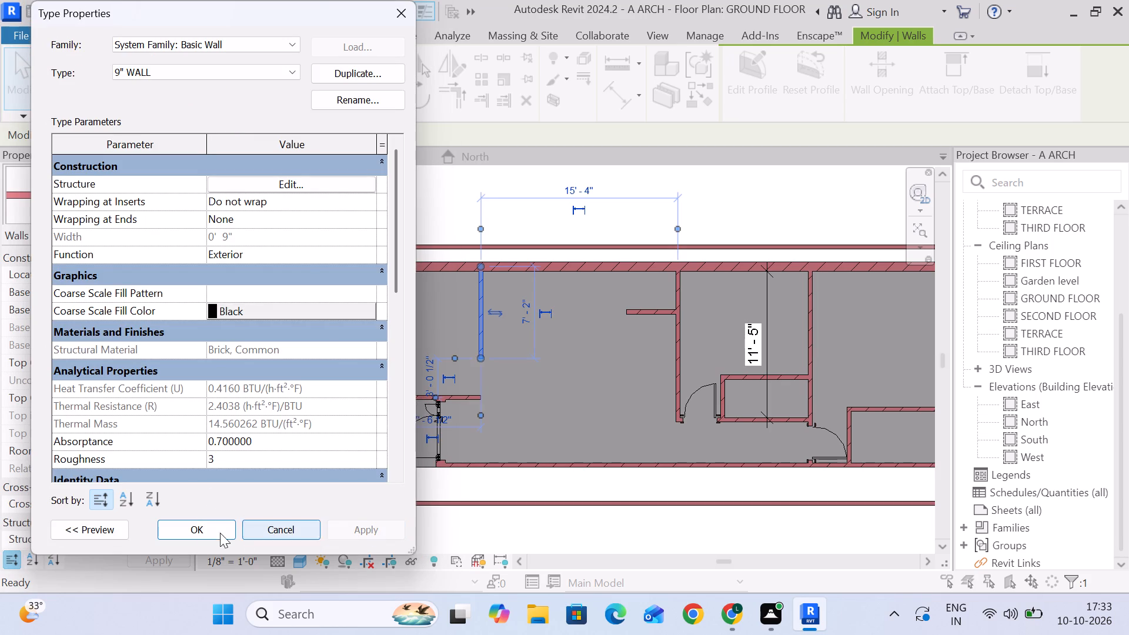
{"action": "left_click", "coordinate": [203, 533]}
{"action": "scroll", "coordinate": [473, 326], "scroll_direction": "up", "scroll_amount": 4}
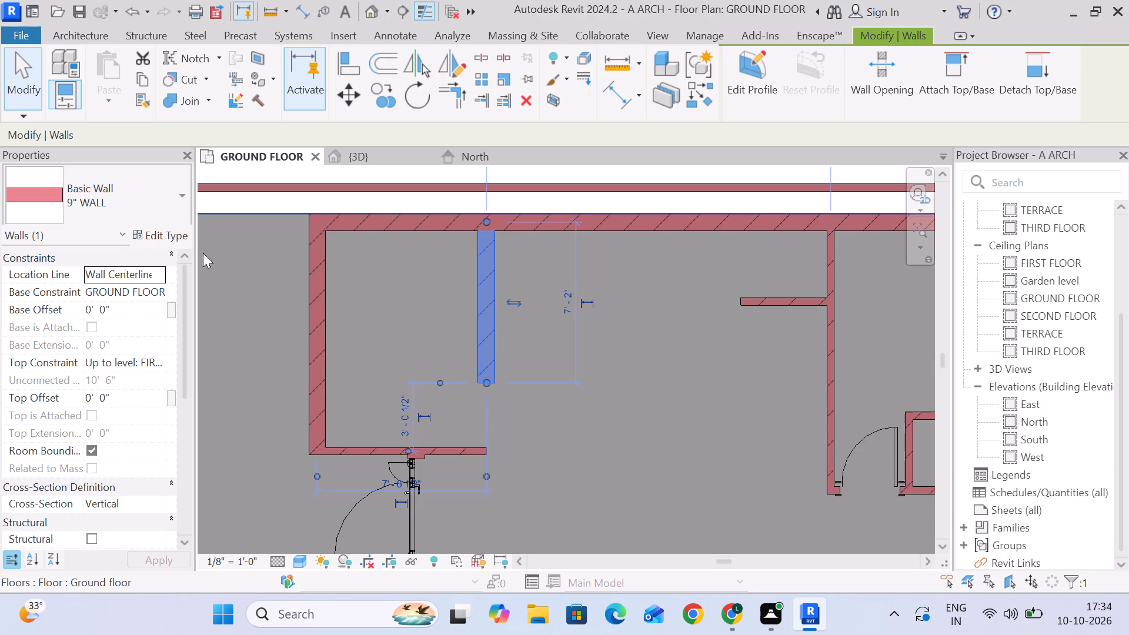
Duplicate the 9" WALL type of the front room's shortened wall under the name 1 'WALL.
{"action": "left_click", "coordinate": [158, 235]}
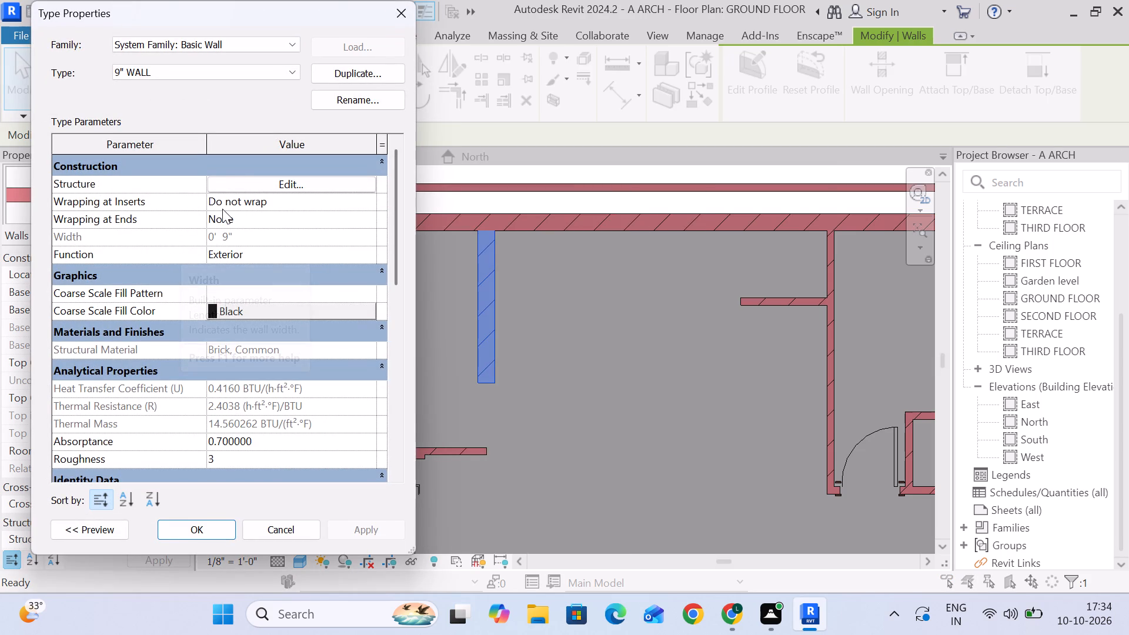
{"action": "left_click", "coordinate": [221, 75]}
{"action": "left_click", "coordinate": [222, 80]}
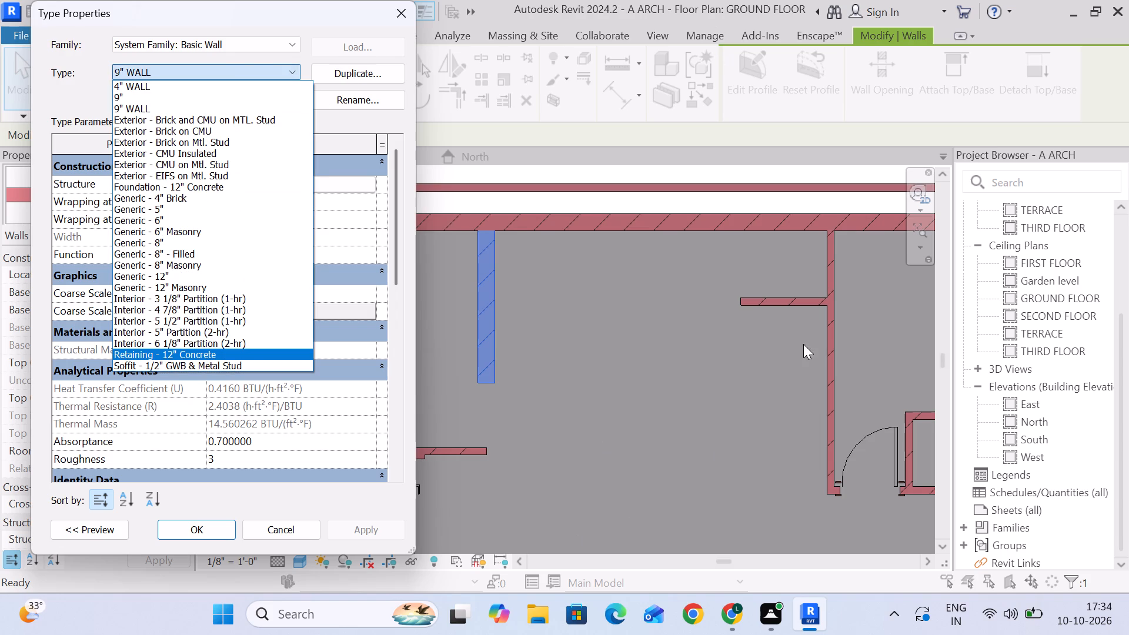
{"action": "left_click", "coordinate": [239, 69]}
{"action": "left_click", "coordinate": [341, 72]}
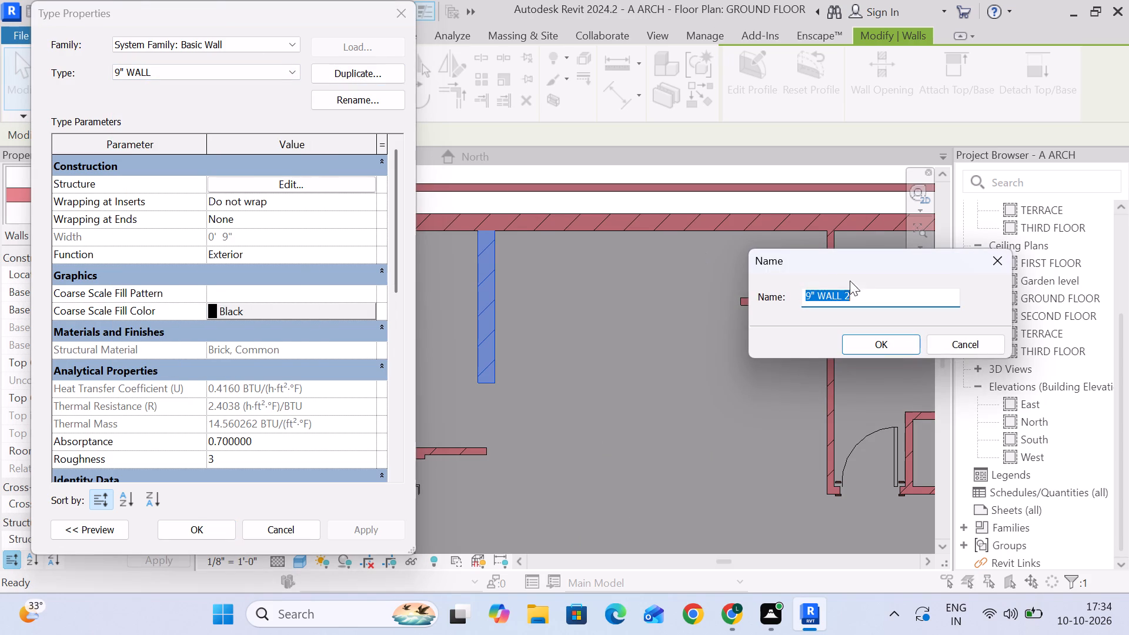
{"action": "key", "text": "1"}
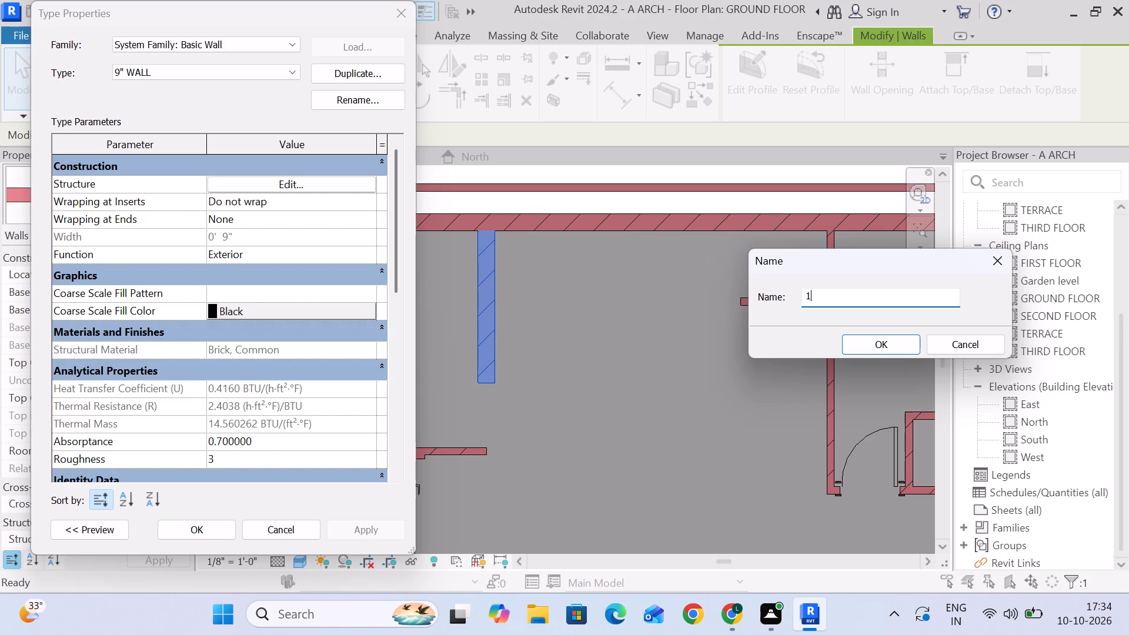
{"action": "key", "text": "apostrophe"}
{"action": "type", "text": "WA"}
{"action": "type", "text": "LL"}
{"action": "left_click", "coordinate": [811, 295]}
{"action": "key", "text": "space"}
{"action": "left_click", "coordinate": [870, 346]}
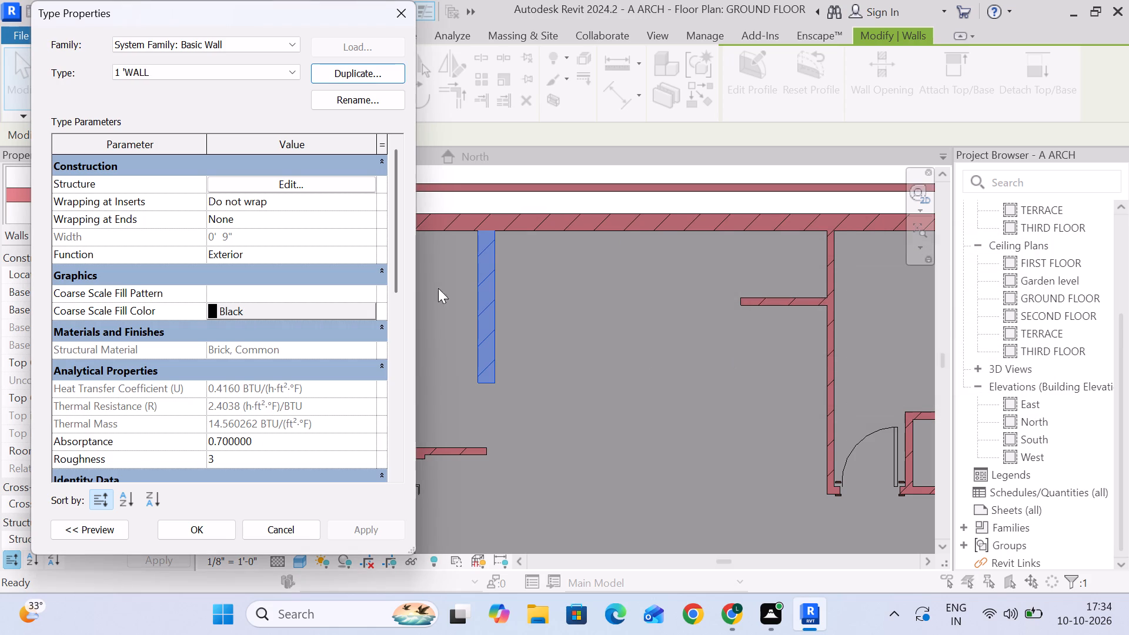
Set the brick structure layer of the 1 'WALL type to 1' thick and apply the type to the front room's wall.
{"action": "left_click", "coordinate": [338, 191]}
{"action": "left_click", "coordinate": [246, 222]}
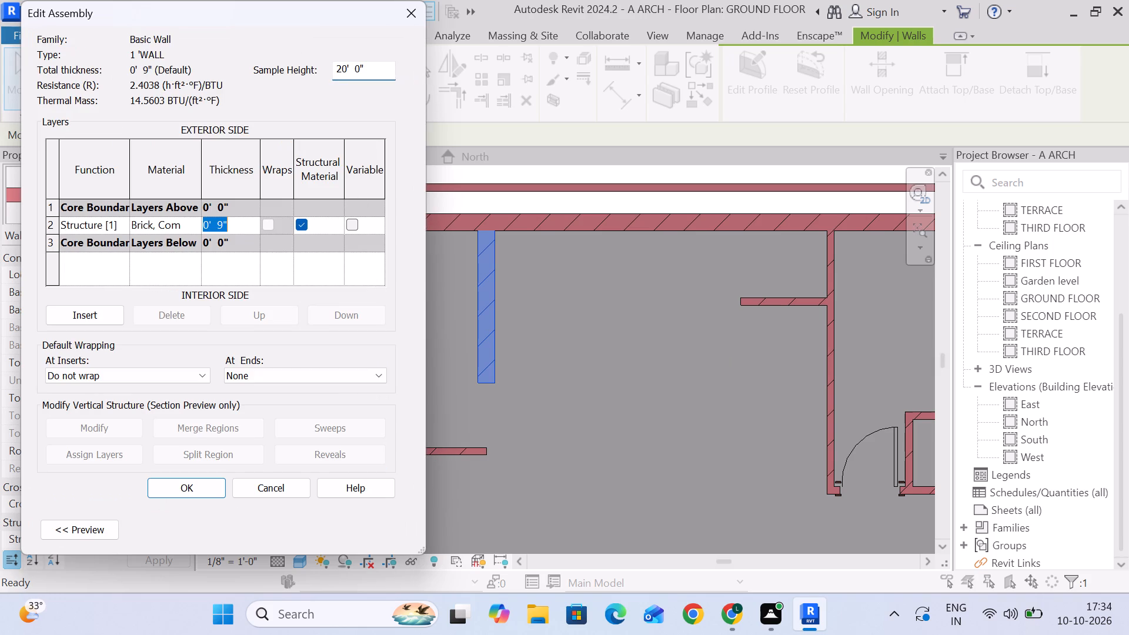
{"action": "key", "text": "1"}
{"action": "key", "text": "Return"}
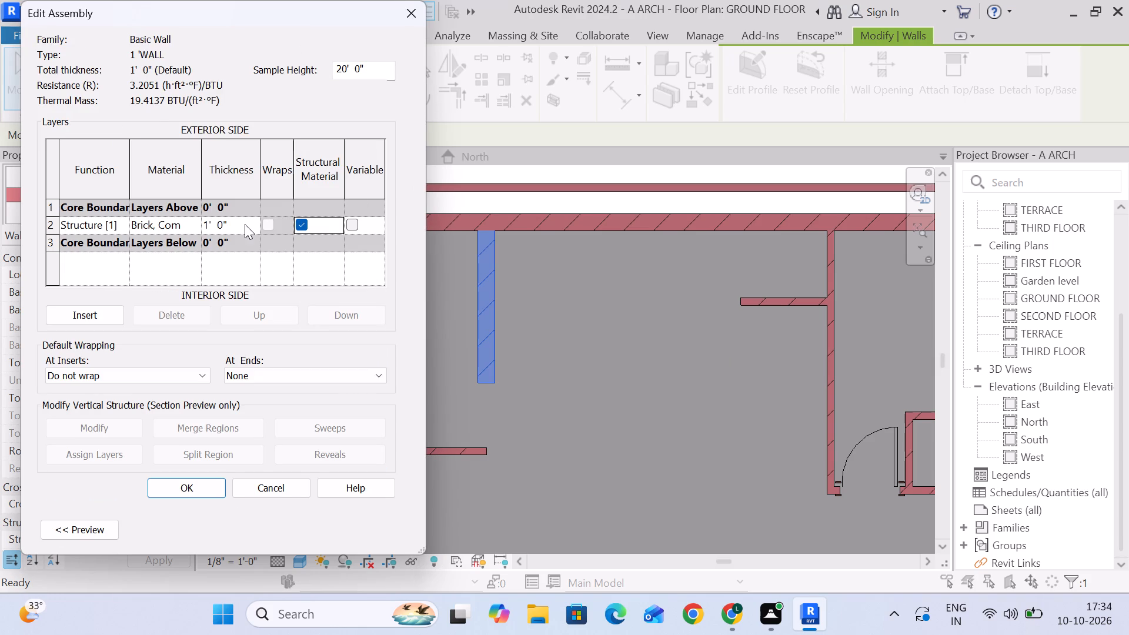
{"action": "left_click", "coordinate": [192, 479]}
{"action": "left_click", "coordinate": [193, 487]}
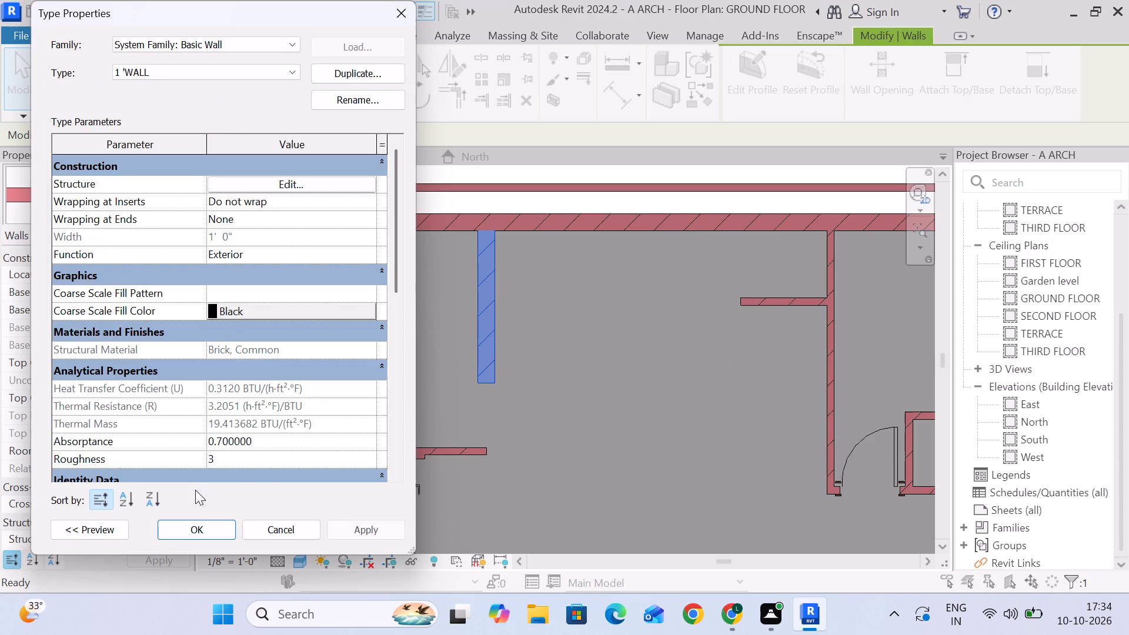
{"action": "left_click", "coordinate": [355, 530]}
{"action": "left_click", "coordinate": [198, 526]}
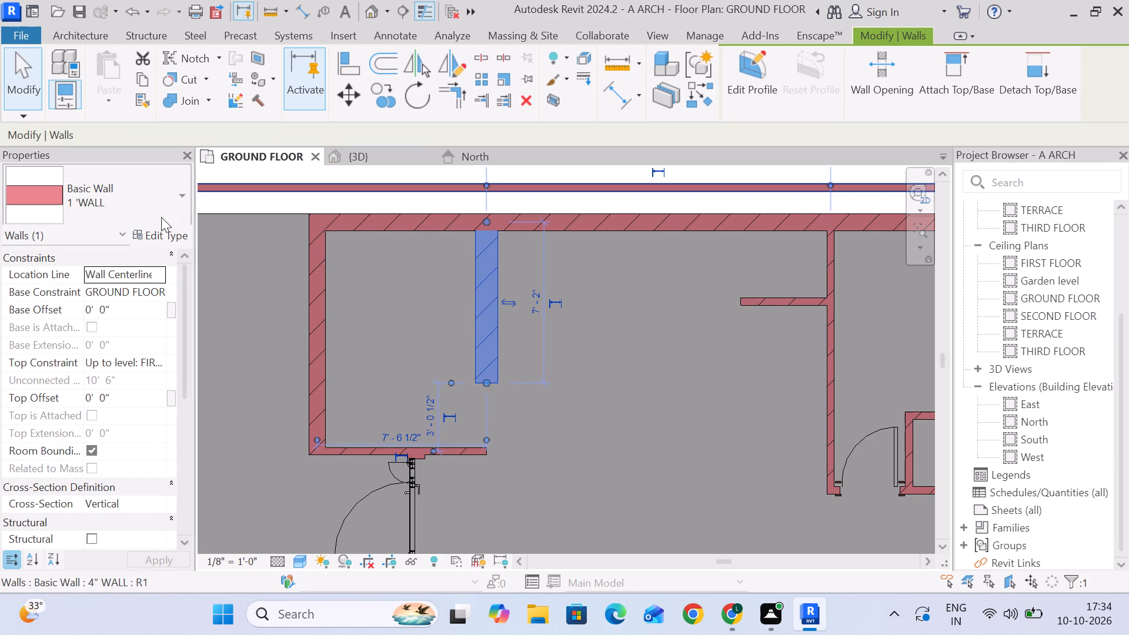
Set the top offset of the front room's 1 'WALL wall to -4'.
{"action": "scroll", "coordinate": [91, 402], "scroll_direction": "down", "scroll_amount": 1}
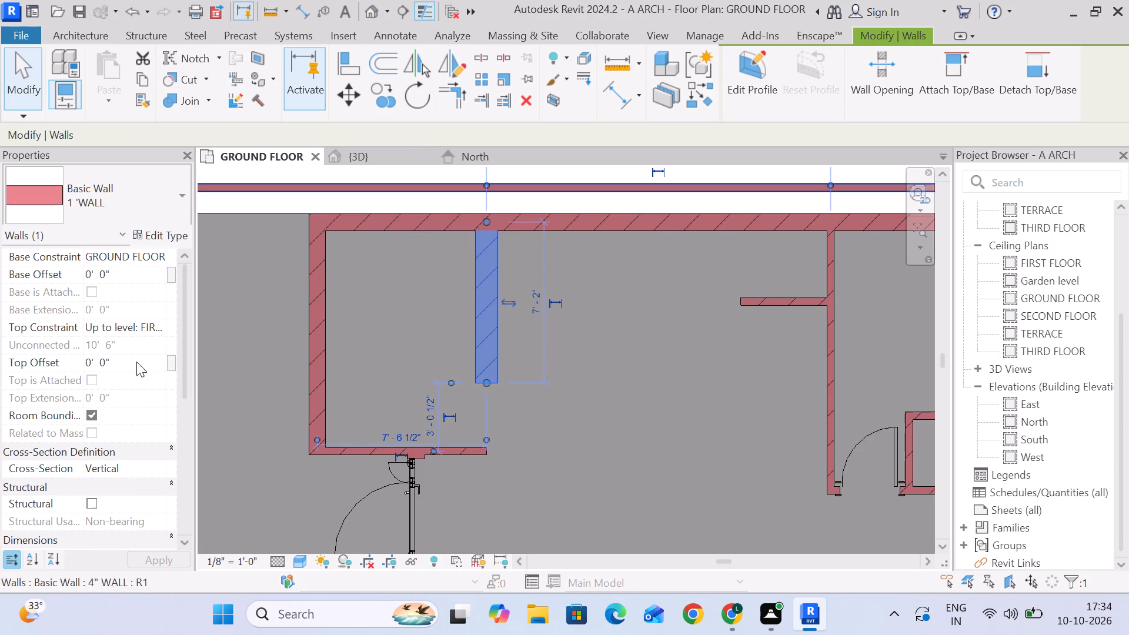
{"action": "left_click", "coordinate": [136, 362]}
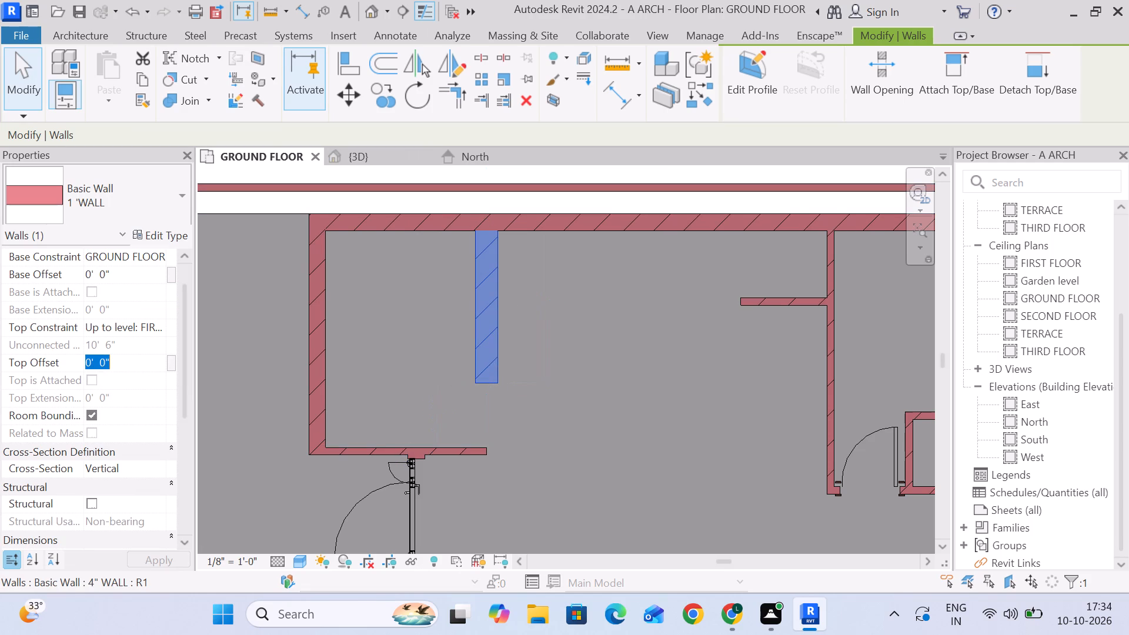
{"action": "type", "text": "-4"}
{"action": "key", "text": "apostrophe"}
{"action": "key", "text": "Return"}
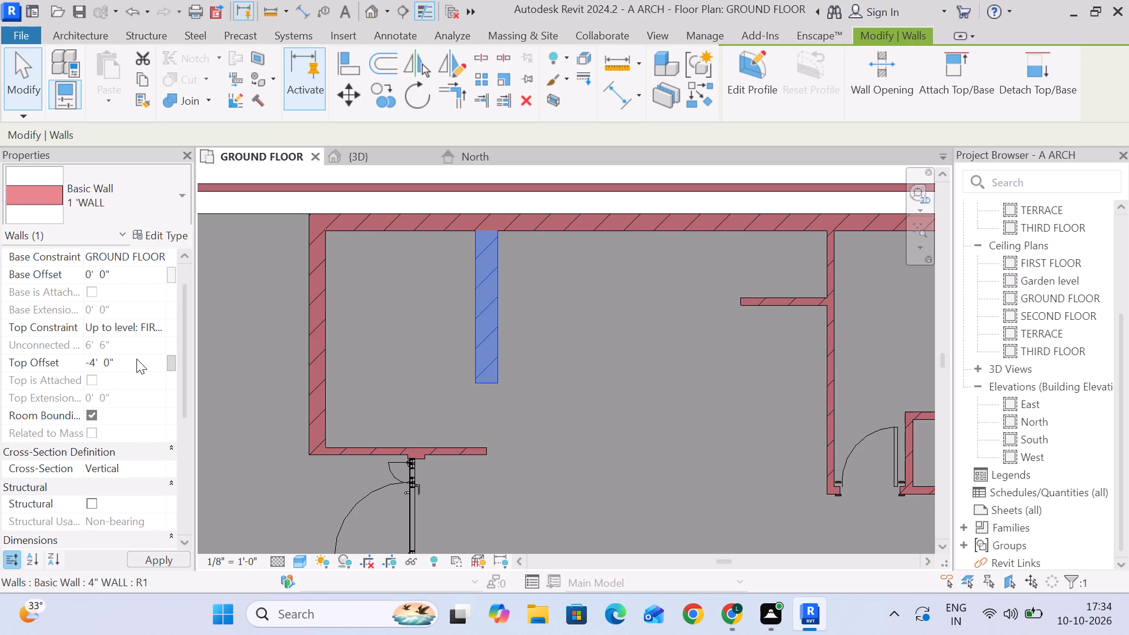
Set the top offset of the front room's 1 'WALL wall to -6'.
{"action": "left_click", "coordinate": [134, 358]}
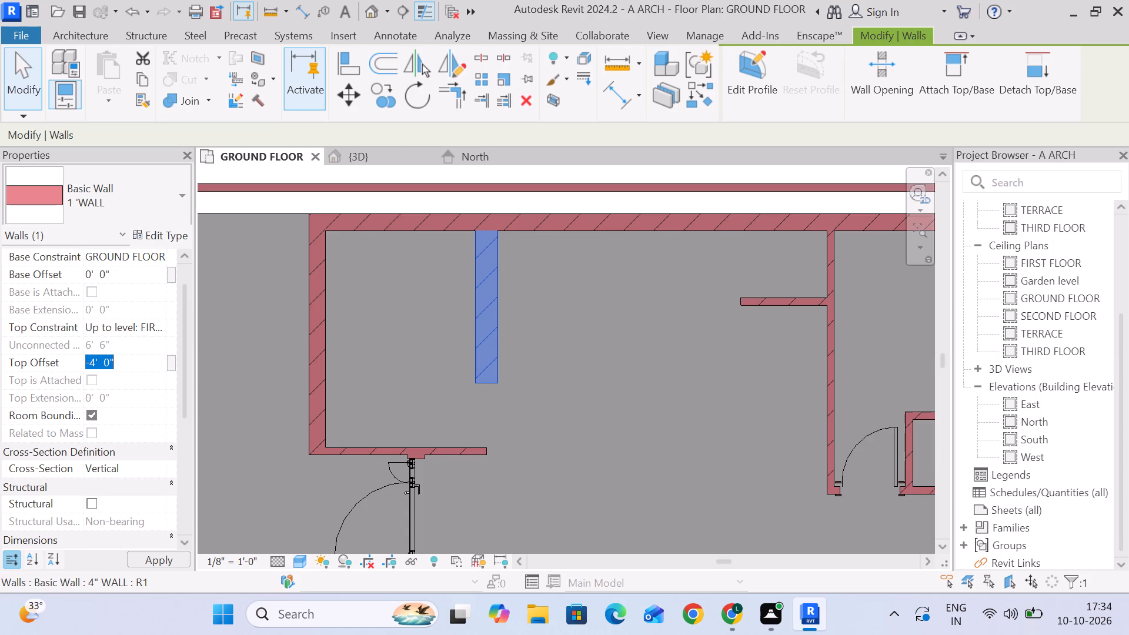
{"action": "key", "text": "6"}
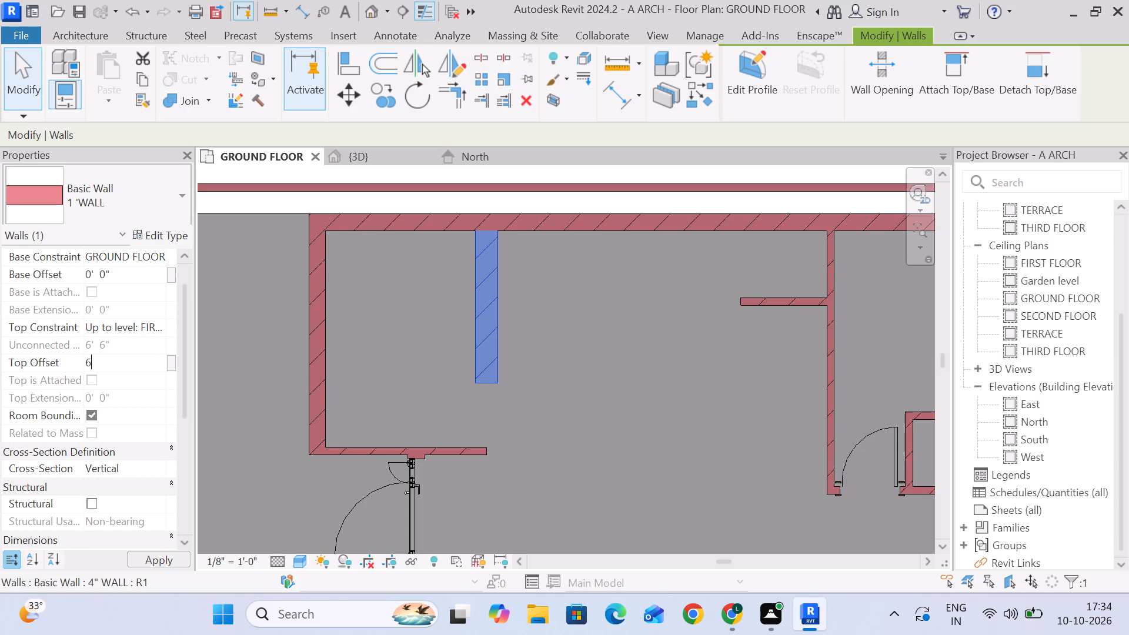
{"action": "key", "text": "BackSpace"}
{"action": "key", "text": "minus"}
{"action": "type", "text": "6'"}
{"action": "key", "text": "Return"}
Inspect the lowered 1 'WALL partition and the surrounding ground-floor rooms from several angles in the 3D view.
{"action": "left_click", "coordinate": [360, 155]}
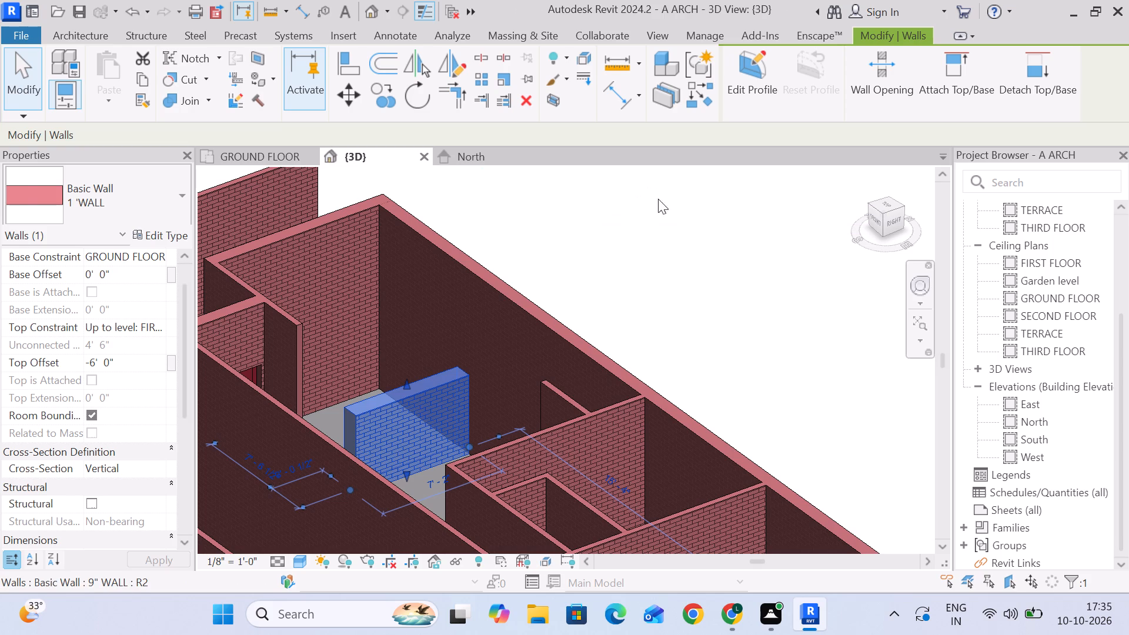
{"action": "left_click", "coordinate": [666, 214]}
{"action": "scroll", "coordinate": [684, 244], "scroll_direction": "down", "scroll_amount": 1}
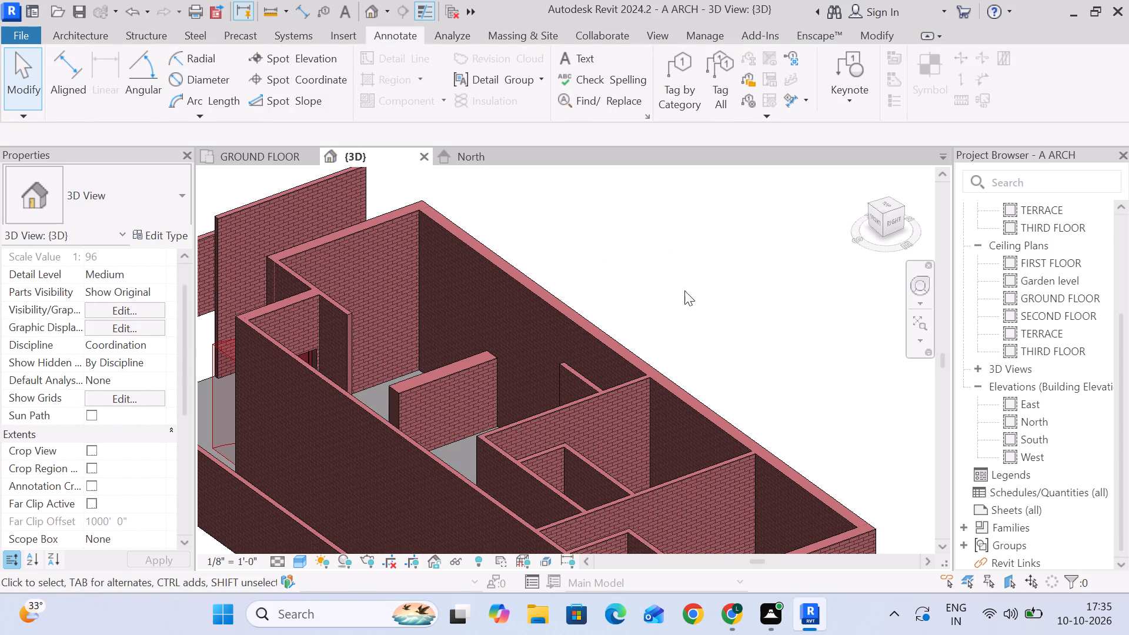
{"action": "middle_click_drag", "start_coordinate": [703, 297], "coordinate": [731, 299], "text": "shift"}
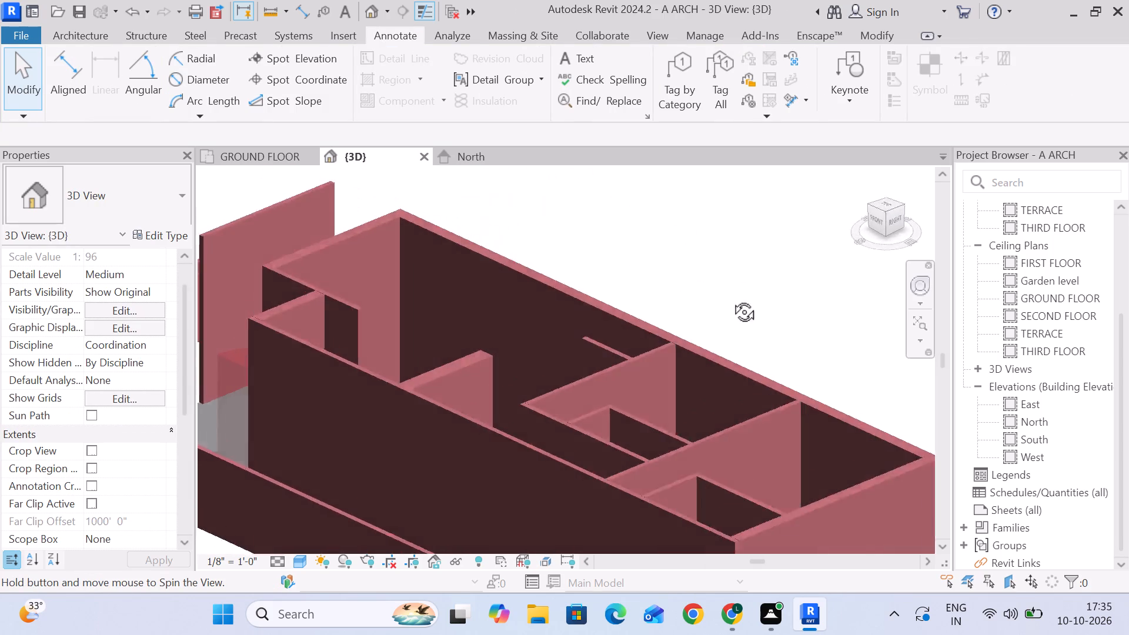
{"action": "middle_click_drag", "start_coordinate": [731, 299], "coordinate": [652, 353], "text": "shift"}
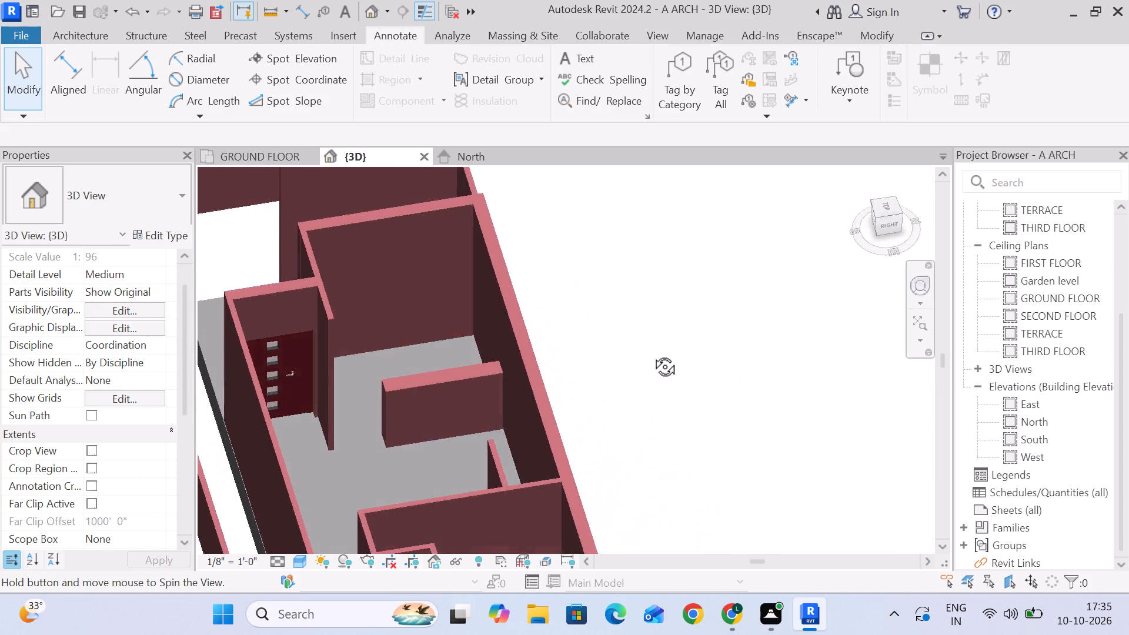
{"action": "middle_click_drag", "start_coordinate": [652, 353], "coordinate": [548, 306], "text": "shift"}
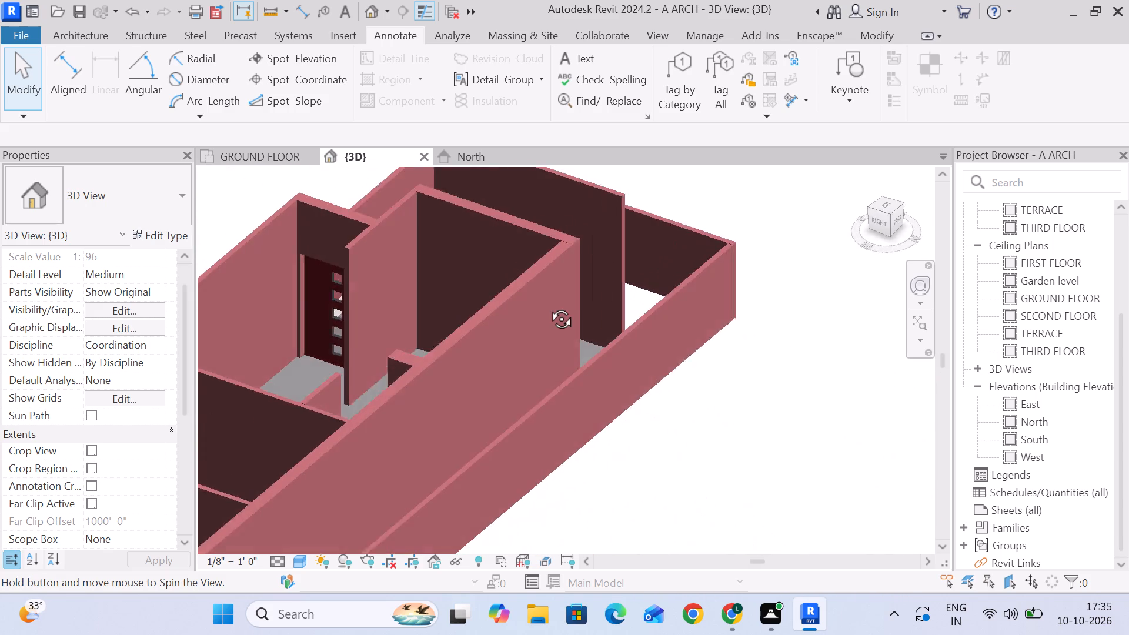
{"action": "middle_click_drag", "start_coordinate": [548, 306], "coordinate": [740, 275], "text": "shift"}
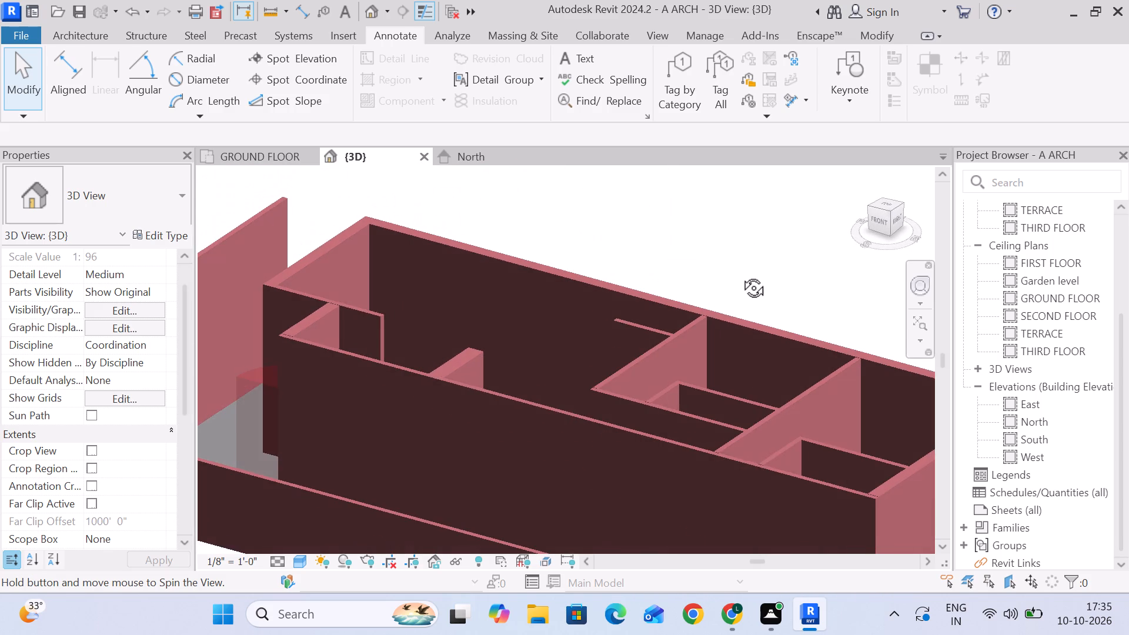
{"action": "middle_click_drag", "start_coordinate": [740, 275], "coordinate": [642, 306], "text": "shift"}
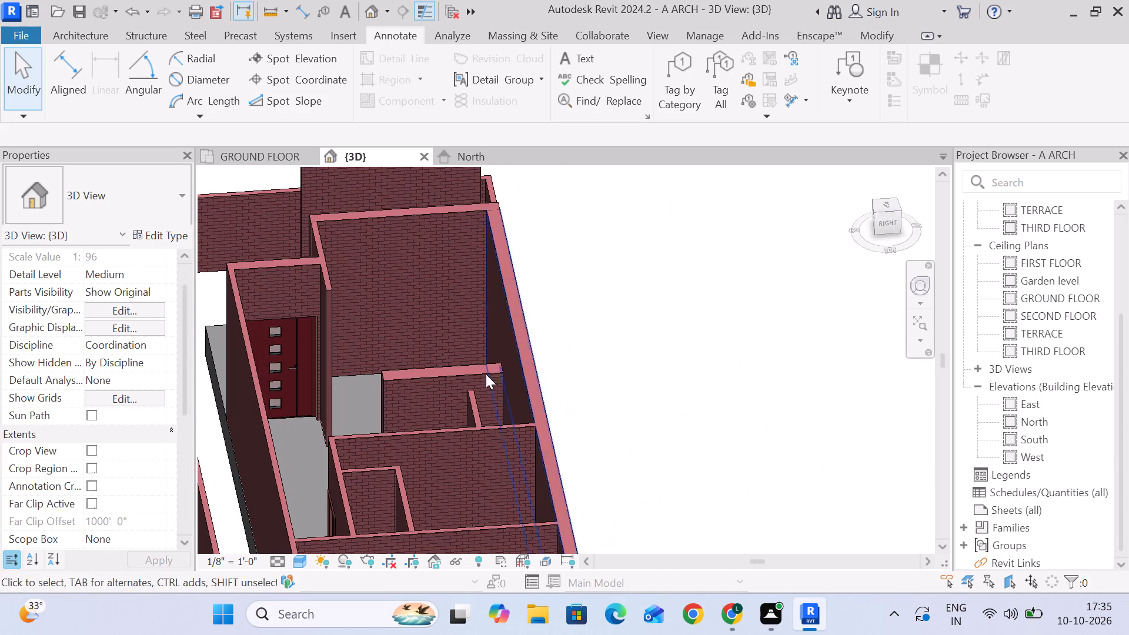
{"action": "scroll", "coordinate": [458, 380], "scroll_direction": "up", "scroll_amount": 5}
{"action": "scroll", "coordinate": [609, 347], "scroll_direction": "down", "scroll_amount": 2}
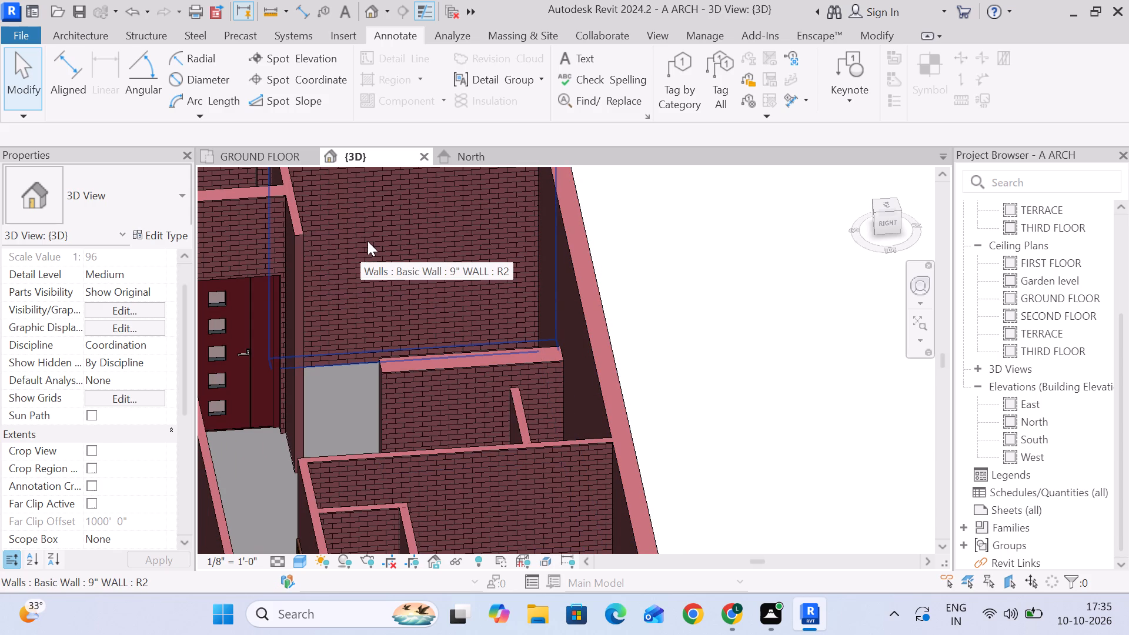
{"action": "key", "text": "space"}
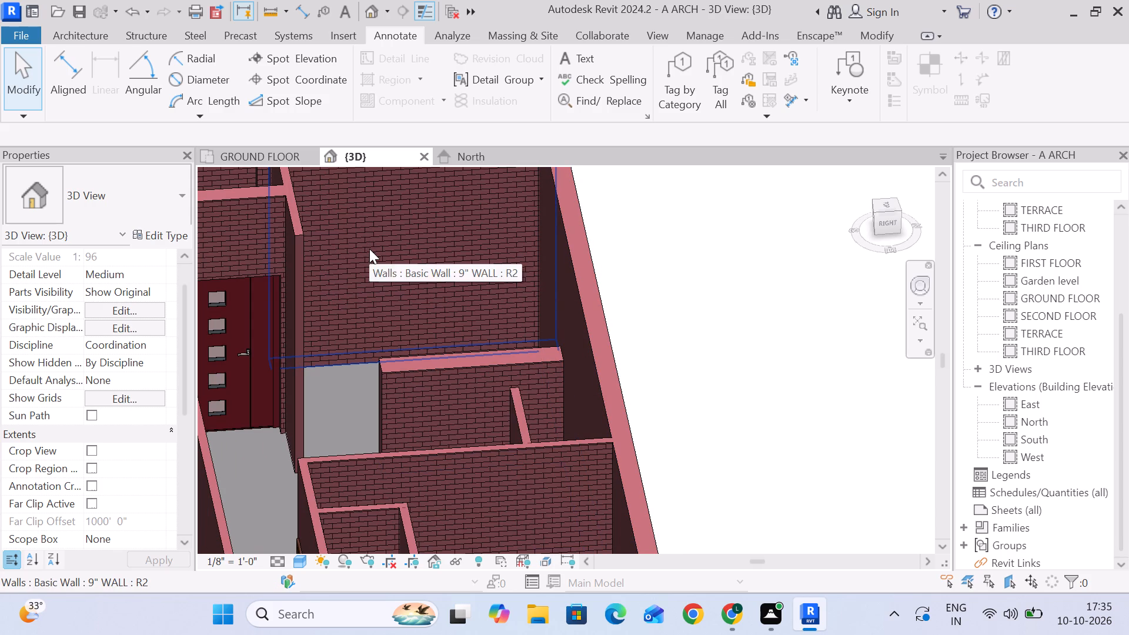
{"action": "left_click", "coordinate": [741, 320]}
{"action": "scroll", "coordinate": [751, 314], "scroll_direction": "down", "scroll_amount": 2}
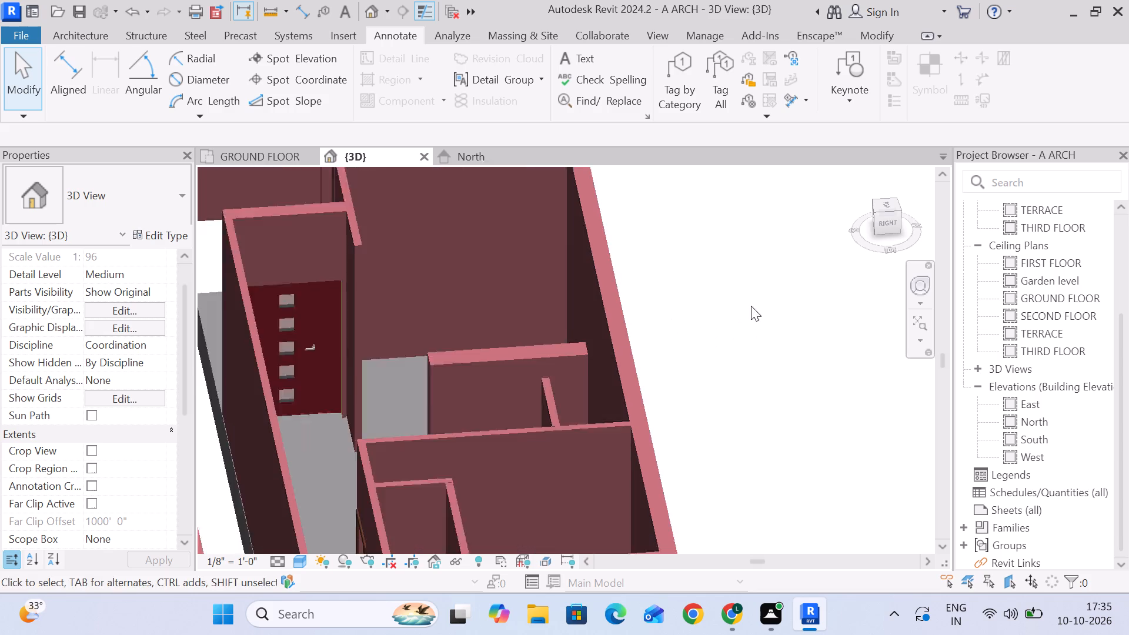
{"action": "middle_click_drag", "start_coordinate": [737, 299], "coordinate": [669, 272]}
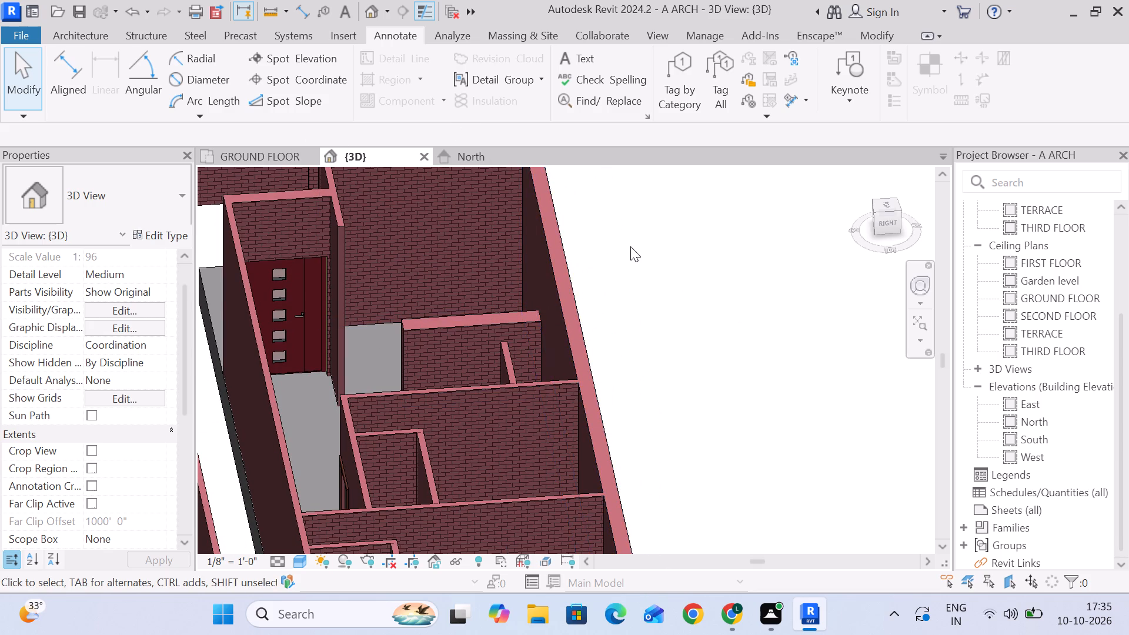
{"action": "scroll", "coordinate": [630, 246], "scroll_direction": "down", "scroll_amount": 2}
{"action": "middle_click_drag", "start_coordinate": [701, 306], "coordinate": [722, 293], "text": "shift"}
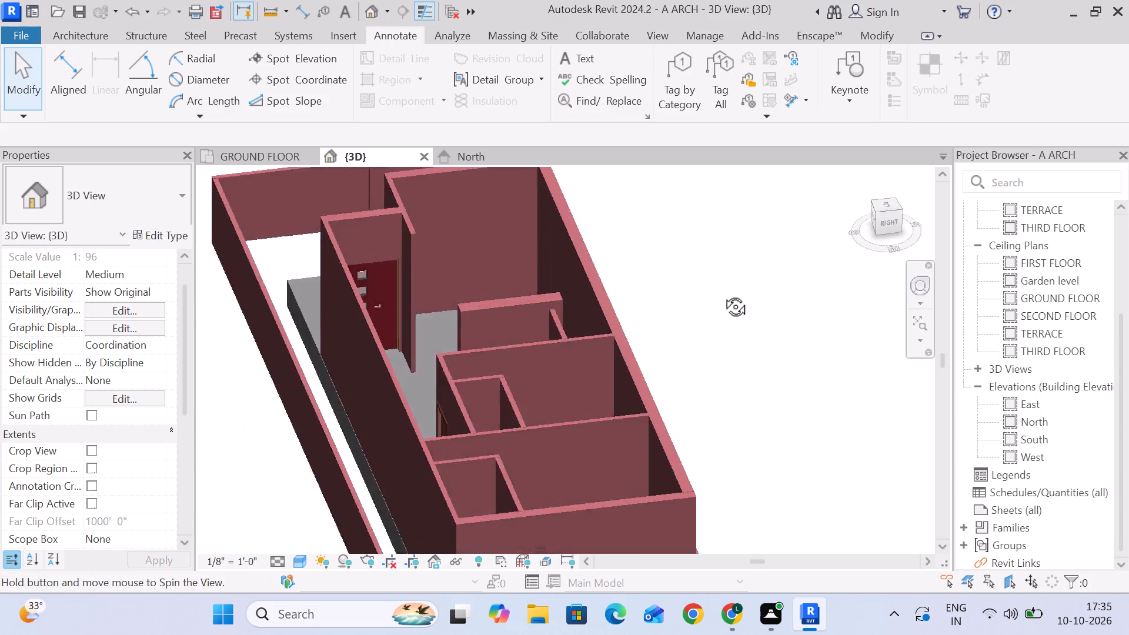
{"action": "middle_click_drag", "start_coordinate": [722, 293], "coordinate": [855, 392], "text": "shift"}
{"action": "middle_click_drag", "start_coordinate": [833, 397], "coordinate": [826, 409], "text": "shift"}
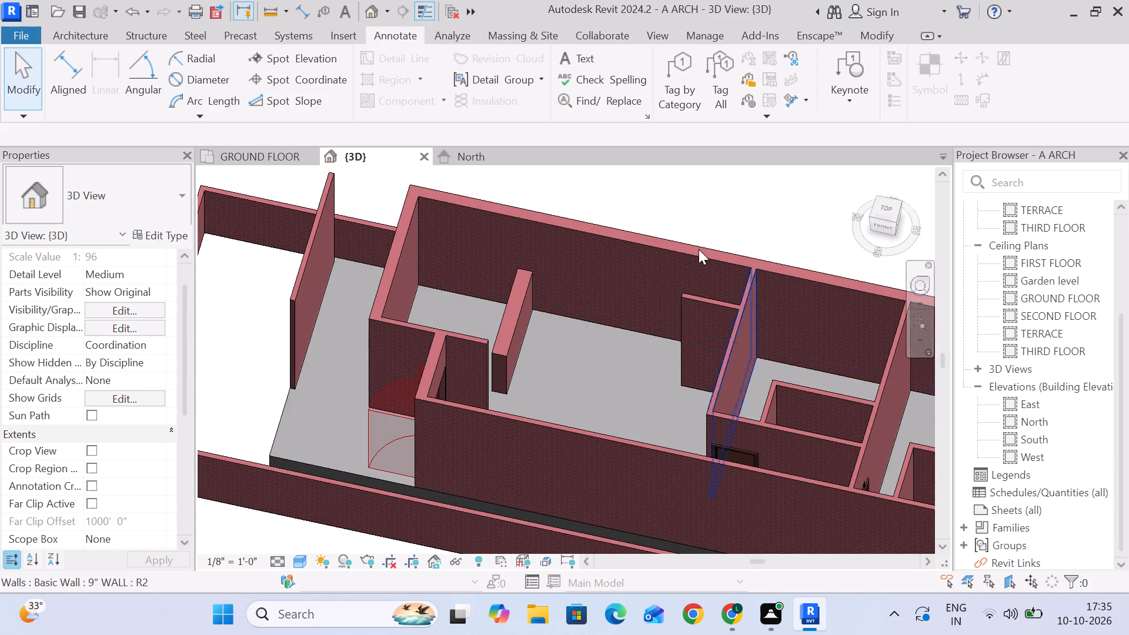
{"action": "middle_click_drag", "start_coordinate": [748, 220], "coordinate": [652, 196]}
{"action": "scroll", "coordinate": [655, 202], "scroll_direction": "down", "scroll_amount": 4}
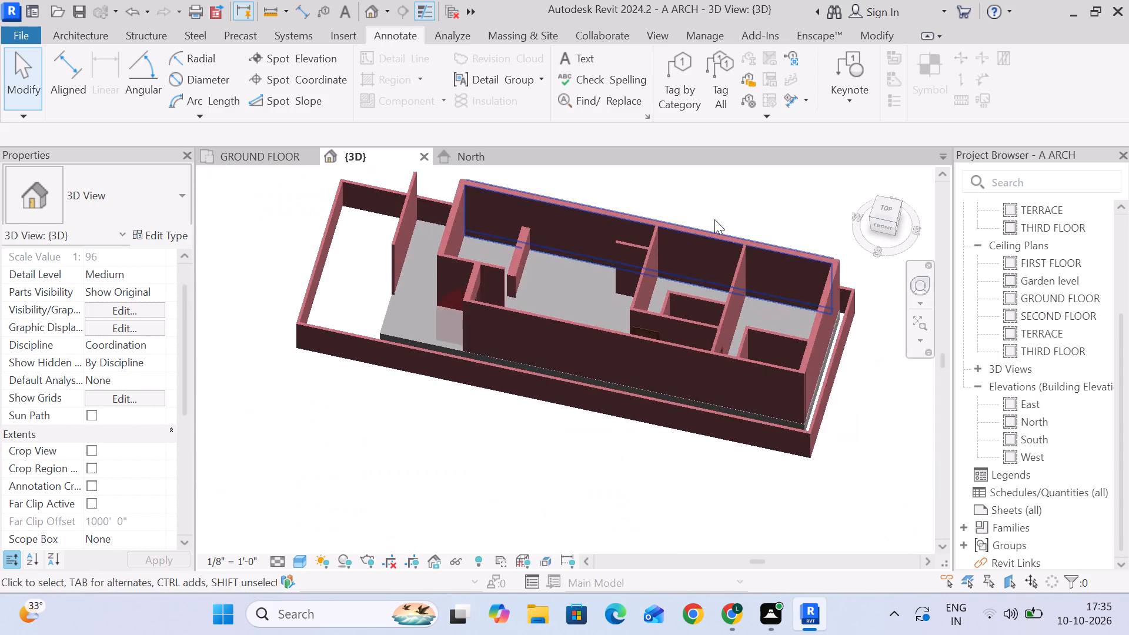
{"action": "middle_click_drag", "start_coordinate": [714, 219], "coordinate": [653, 216]}
In the GROUND FLOOR plan, start a door and duplicate the D2 BEDROOM type under the name D3 TOILET.
{"action": "left_click", "coordinate": [255, 153]}
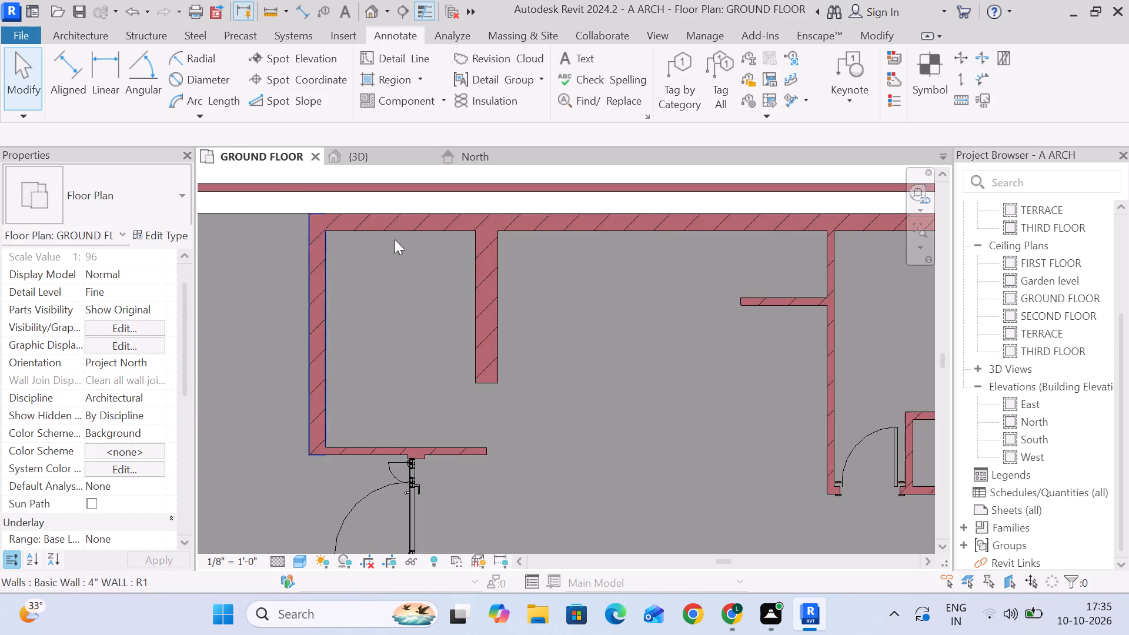
{"action": "scroll", "coordinate": [515, 280], "scroll_direction": "down", "scroll_amount": 4}
{"action": "middle_click_drag", "start_coordinate": [594, 355], "coordinate": [409, 297]}
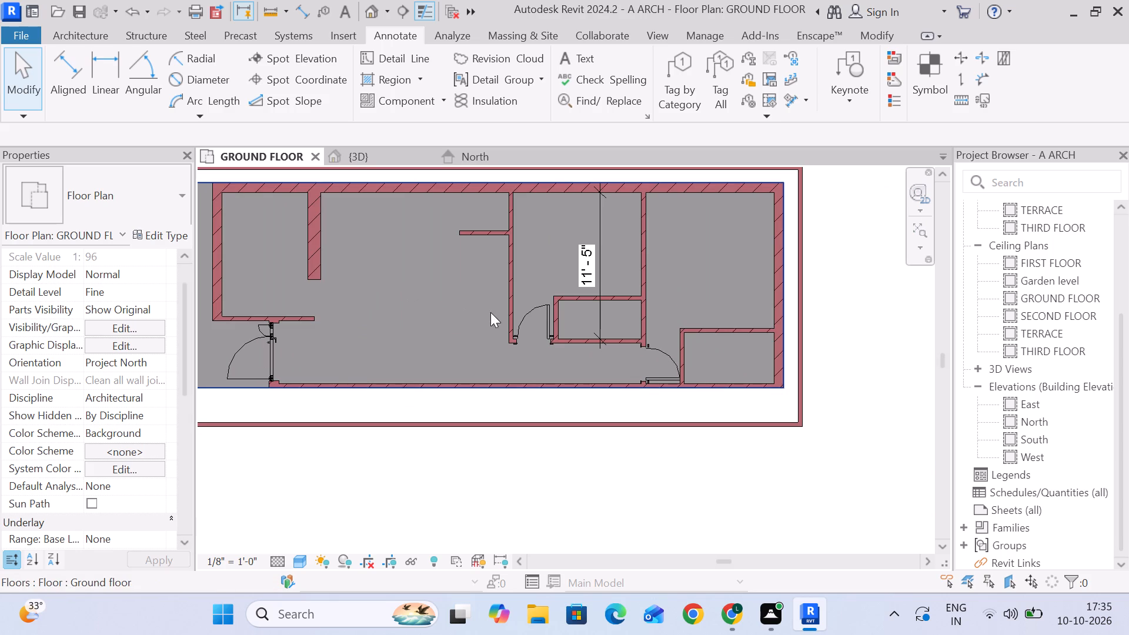
{"action": "left_click", "coordinate": [67, 38]}
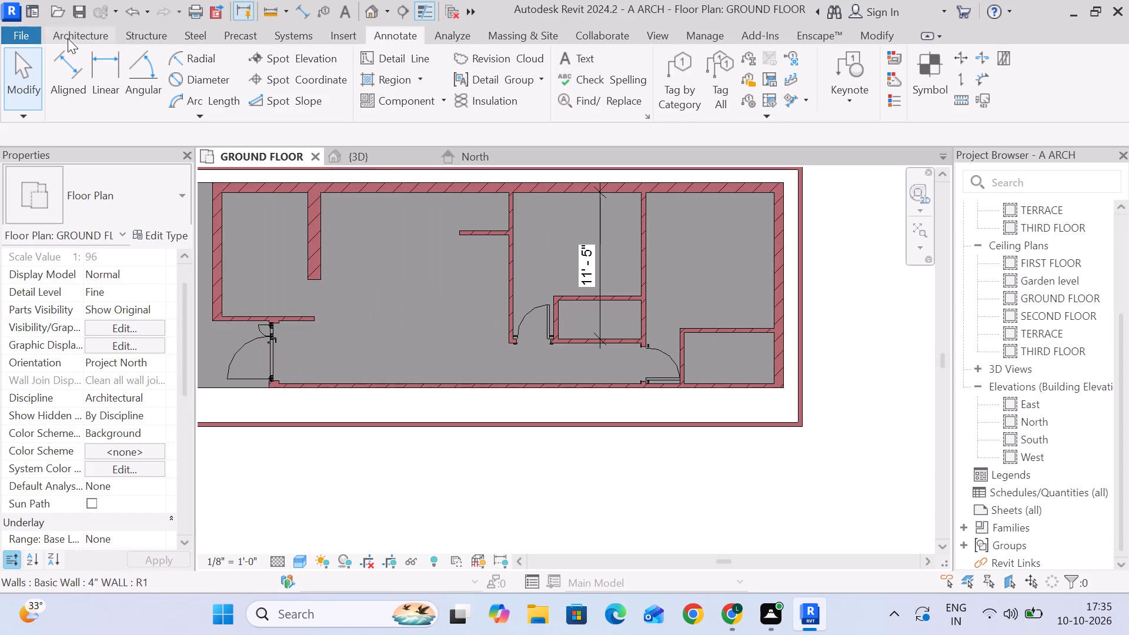
{"action": "left_click", "coordinate": [116, 59]}
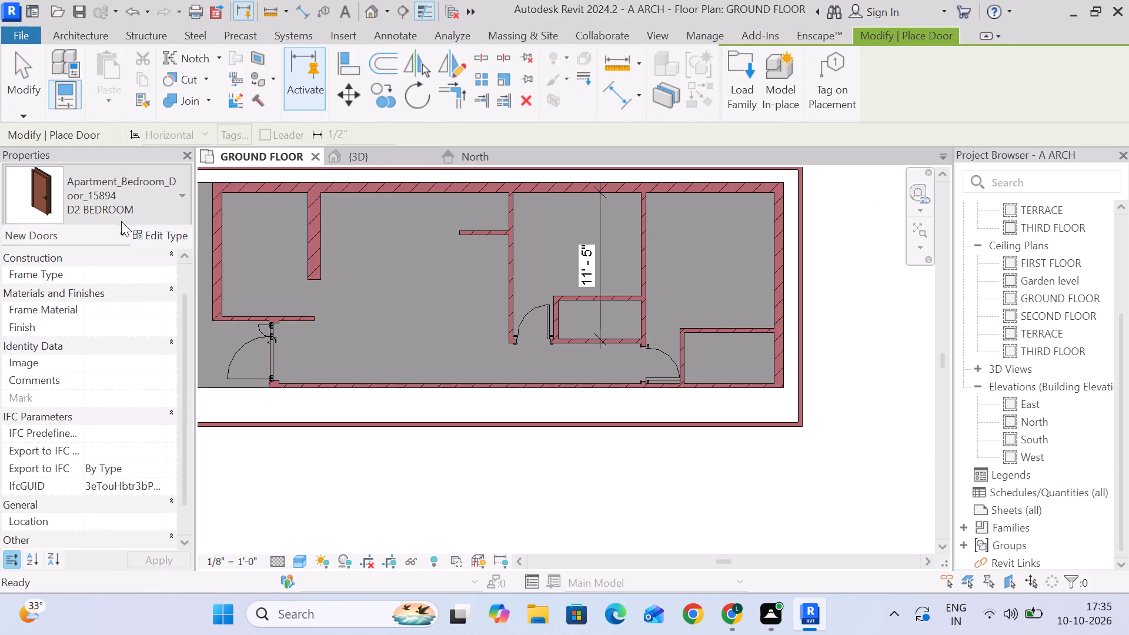
{"action": "left_click", "coordinate": [170, 232]}
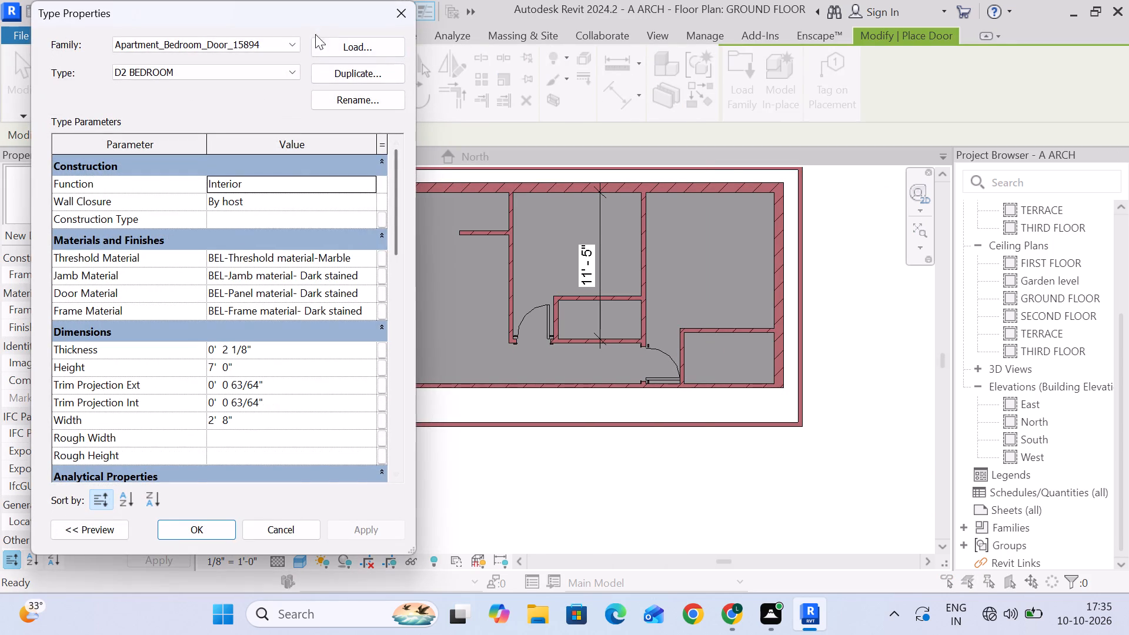
{"action": "left_click", "coordinate": [329, 44]}
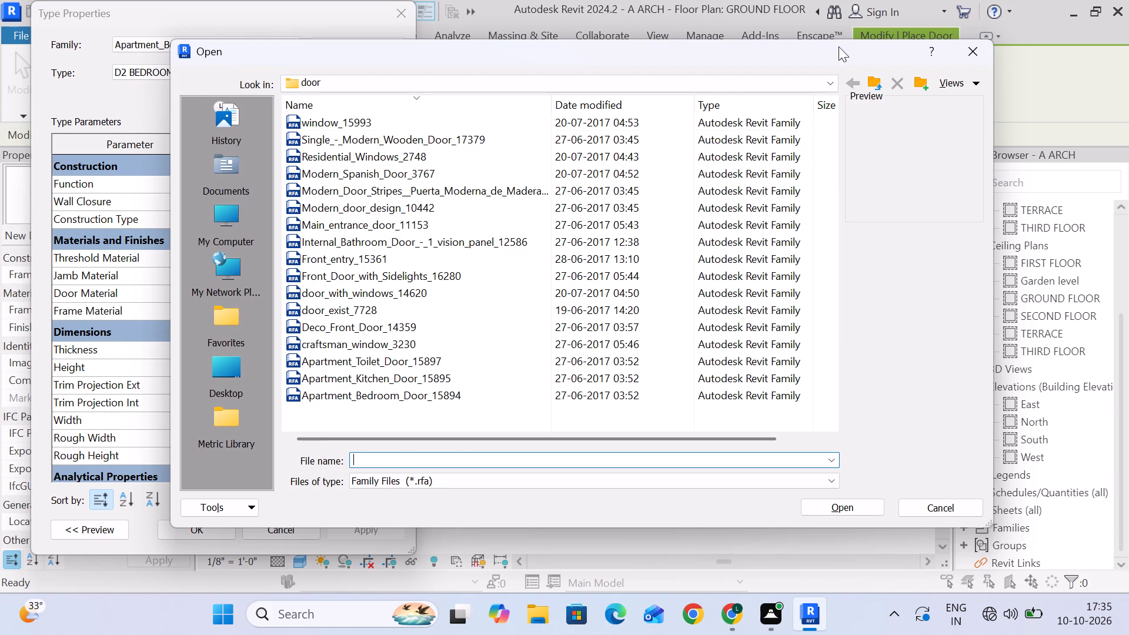
{"action": "left_click", "coordinate": [973, 51]}
{"action": "left_click", "coordinate": [350, 76]}
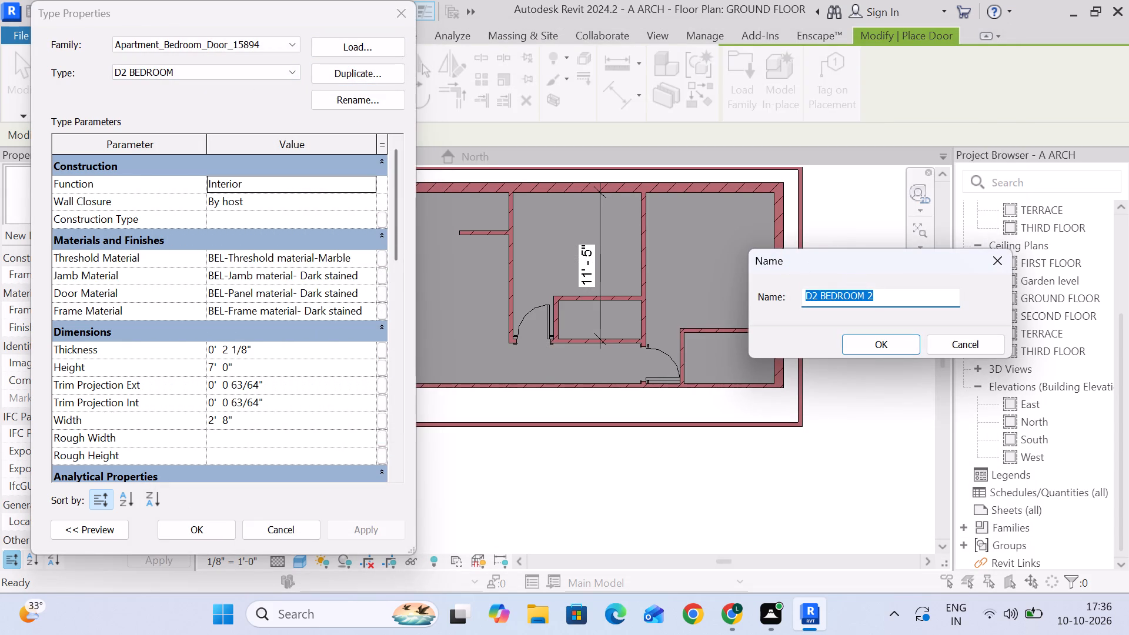
{"action": "type", "text": "D3 TOIL"}
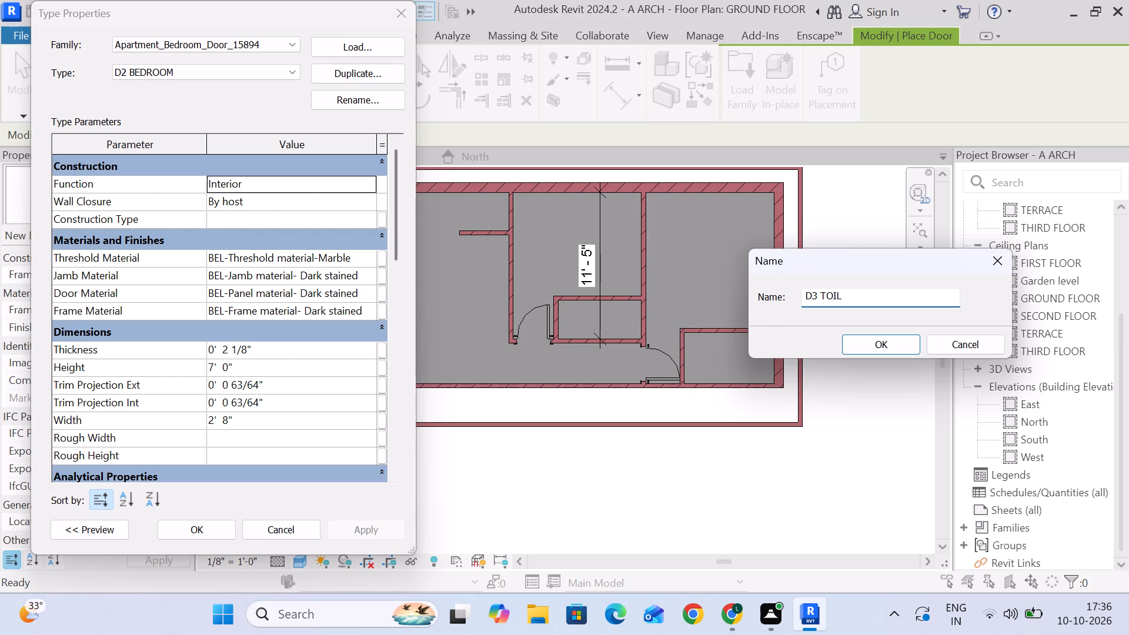
{"action": "type", "text": "ET"}
{"action": "key", "text": "Return"}
Load the Apartment_Toilet_Door_15897 family from the door folder for placement.
{"action": "left_click", "coordinate": [376, 45]}
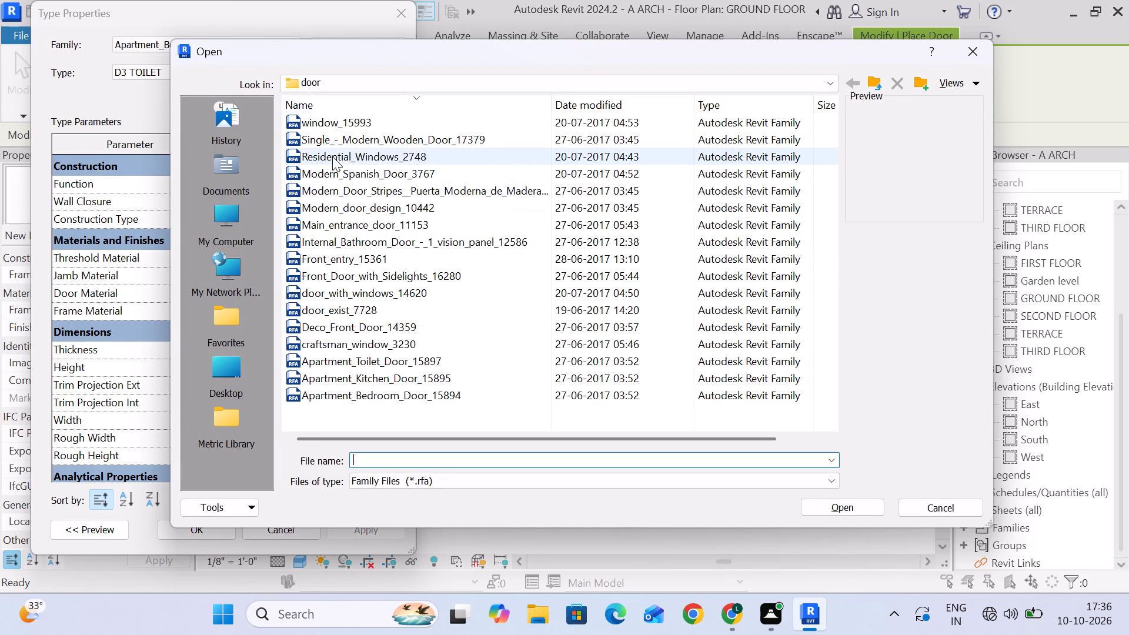
{"action": "left_click", "coordinate": [344, 229]}
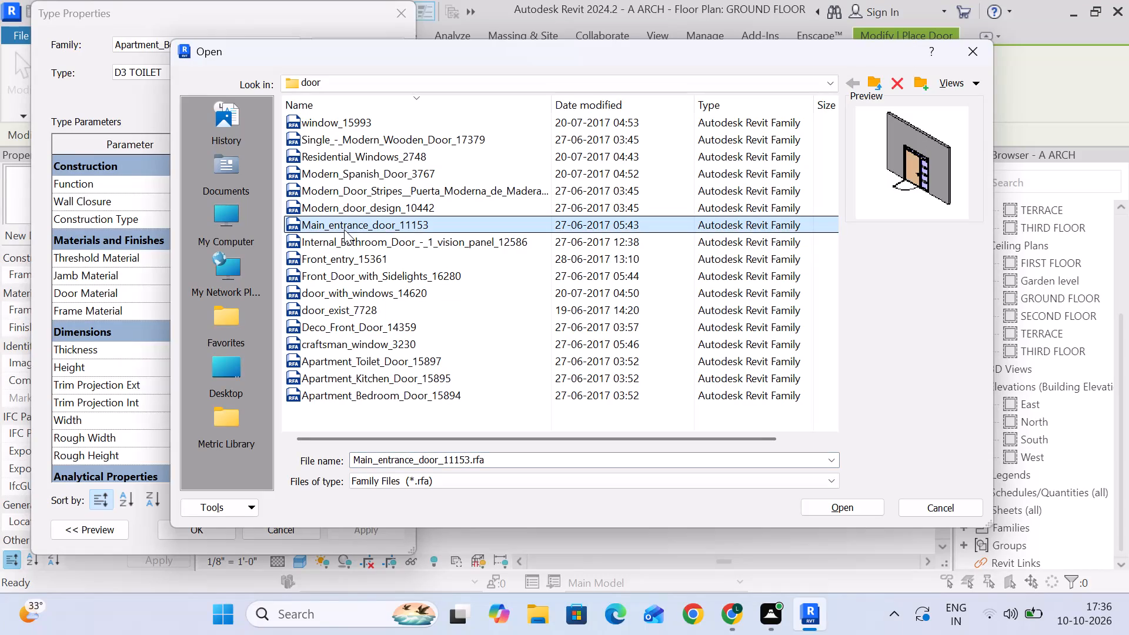
{"action": "left_click", "coordinate": [344, 215]}
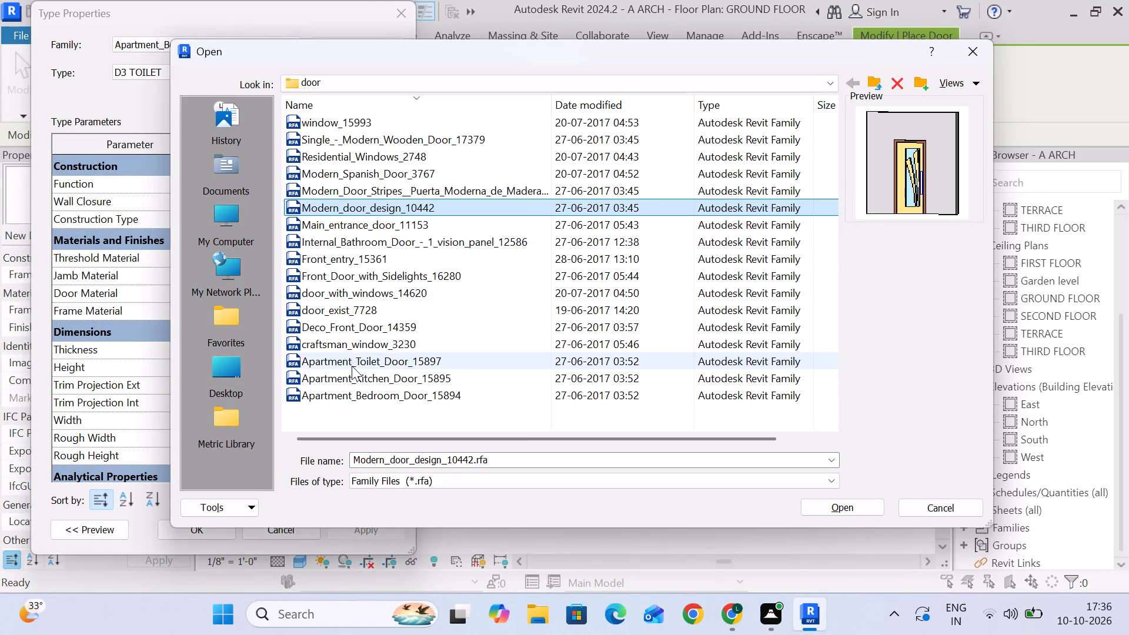
{"action": "left_click", "coordinate": [363, 398]}
{"action": "left_click", "coordinate": [359, 367]}
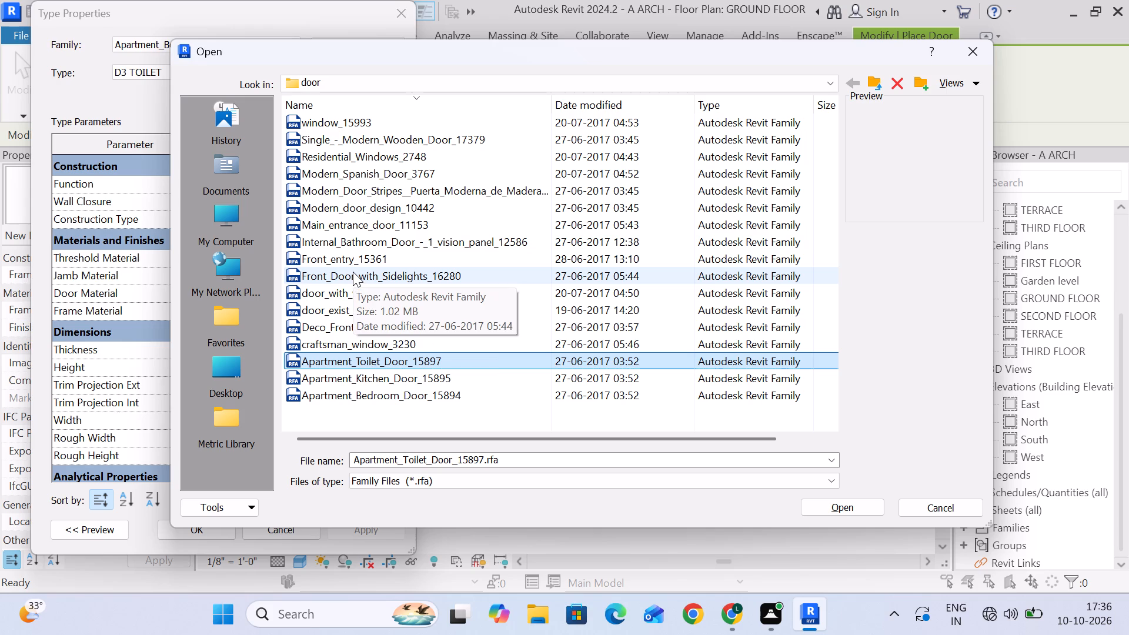
{"action": "left_click", "coordinate": [358, 243]}
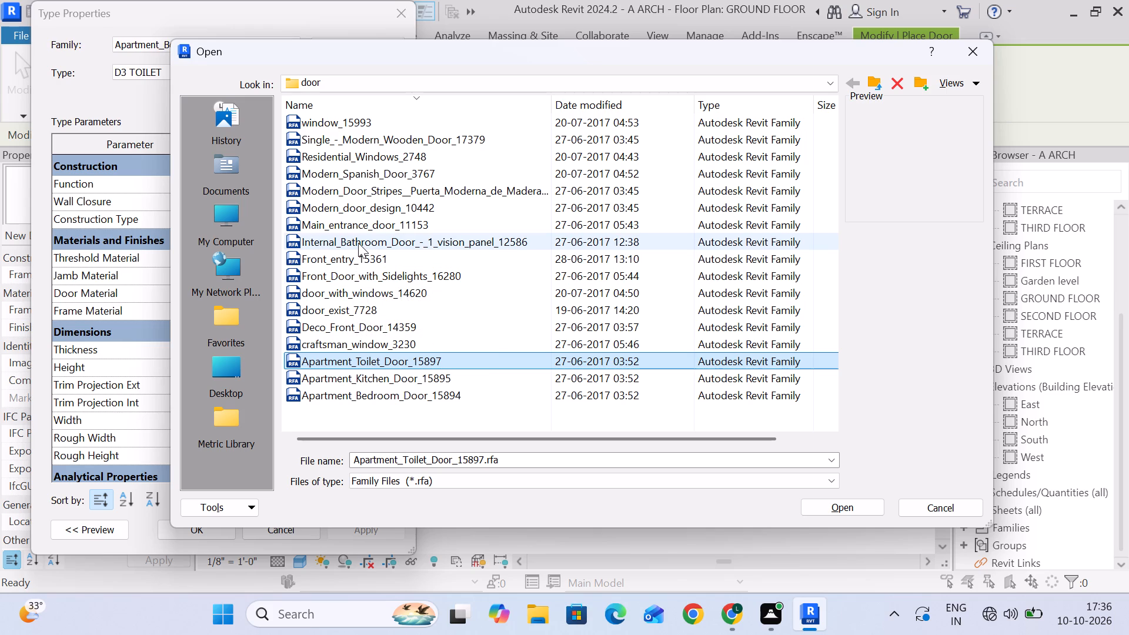
{"action": "left_click", "coordinate": [335, 360]}
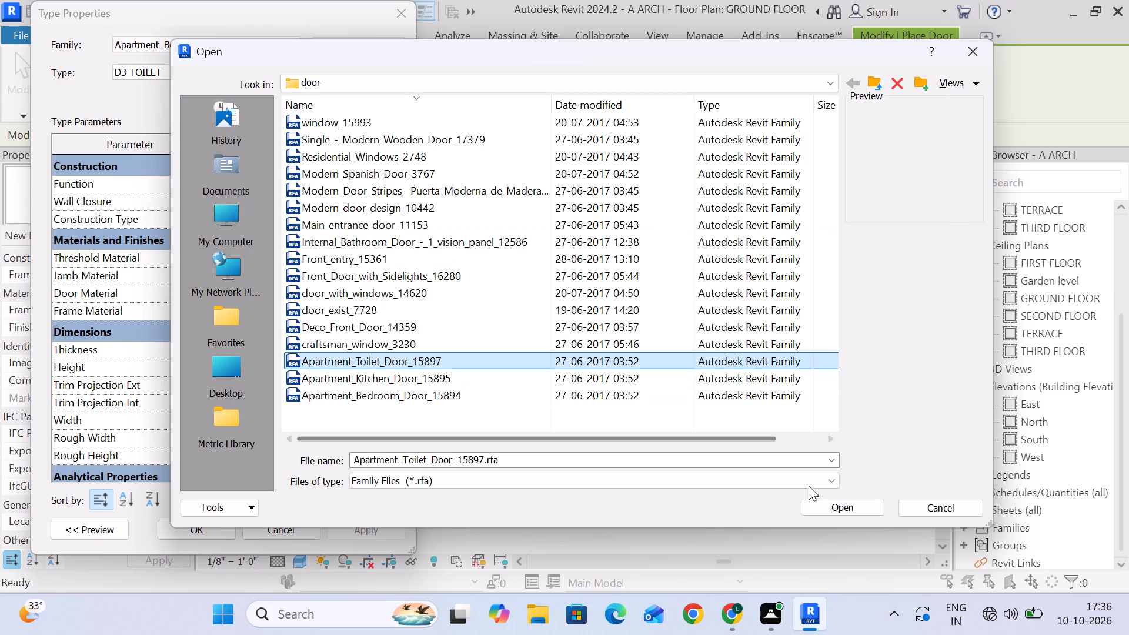
{"action": "left_click", "coordinate": [841, 506]}
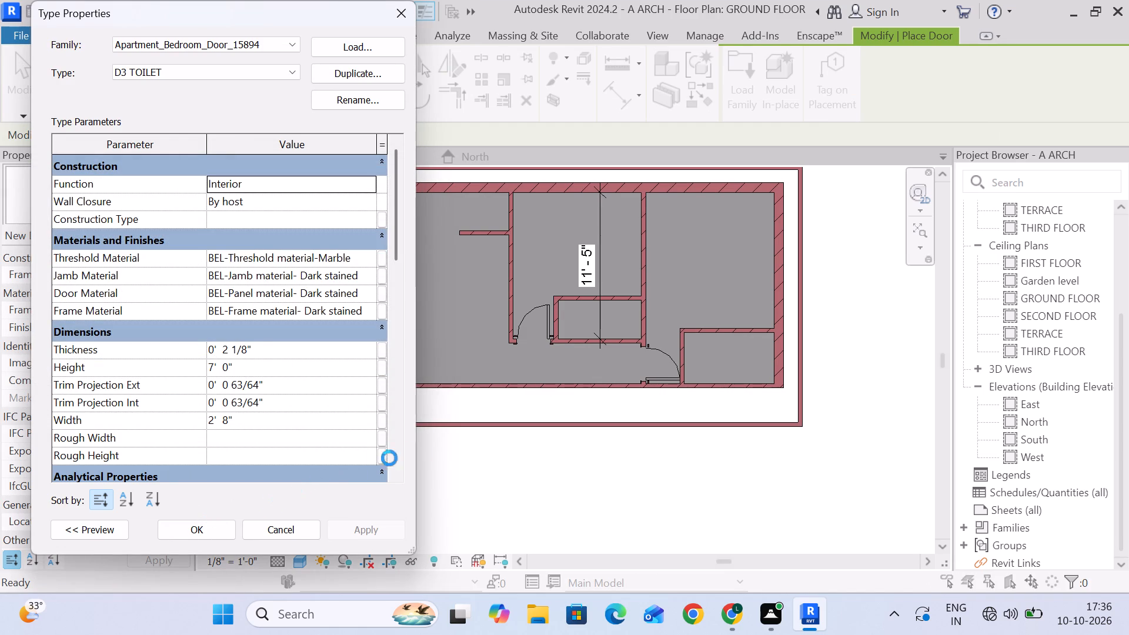
{"action": "left_click", "coordinate": [198, 529]}
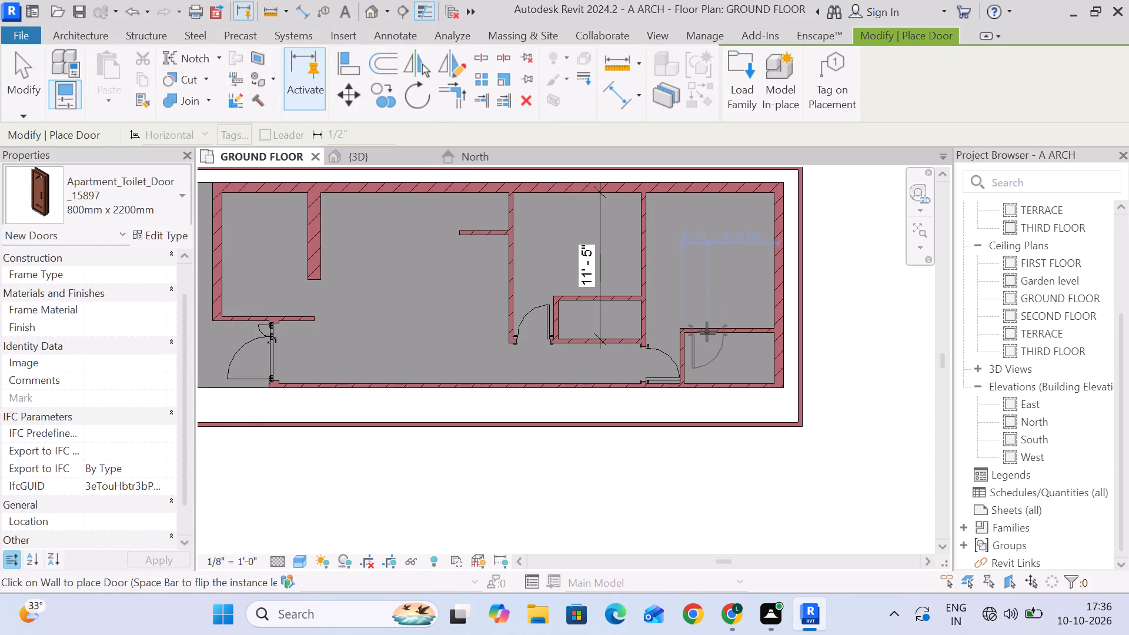
Place the 800mm x 2200mm toilet door in the end room's corner toilet wall facing the room, about 2' from the toilet's corner.
{"action": "left_click", "coordinate": [707, 332]}
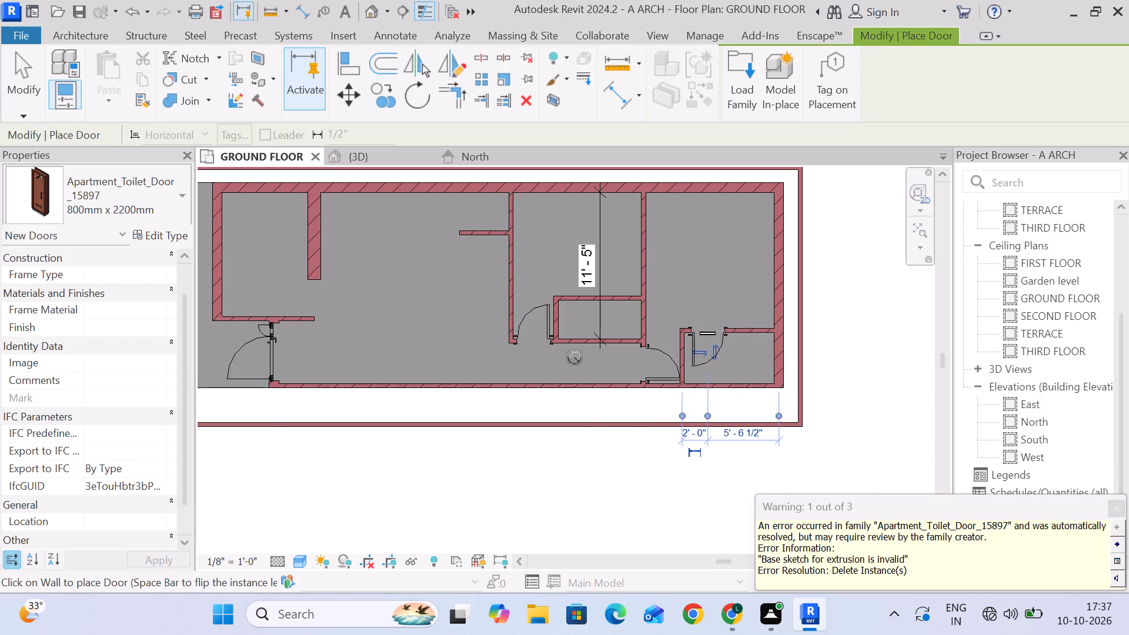
Place a second 800mm x 2200mm toilet door in the middle room's toilet wall facing the room, about 2' from the partition.
{"action": "left_click", "coordinate": [619, 302]}
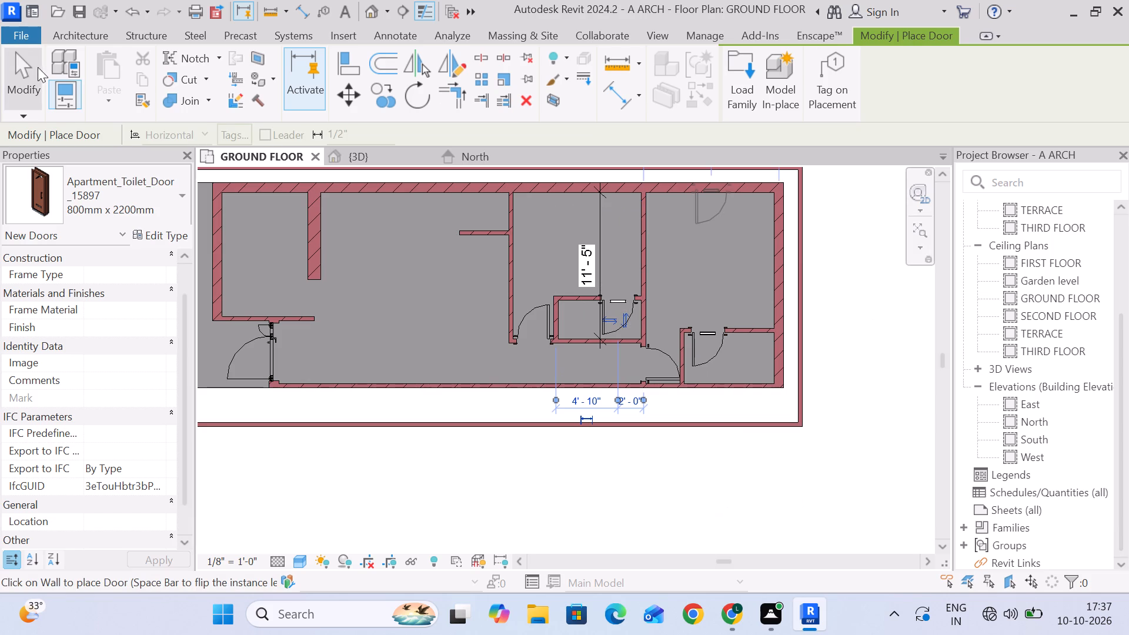
{"action": "left_click", "coordinate": [24, 69]}
Rename the 800mm x 2200mm type of the end room's toilet door as D3 TOILET.
{"action": "scroll", "coordinate": [726, 317], "scroll_direction": "up", "scroll_amount": 6}
{"action": "left_click", "coordinate": [685, 357]}
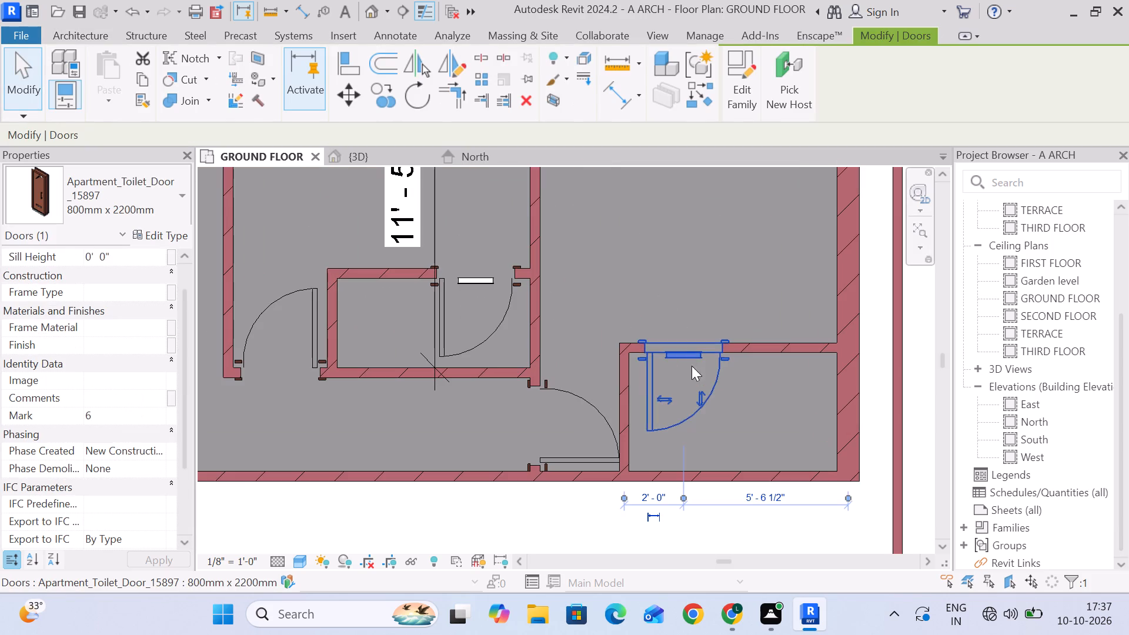
{"action": "left_click", "coordinate": [157, 232]}
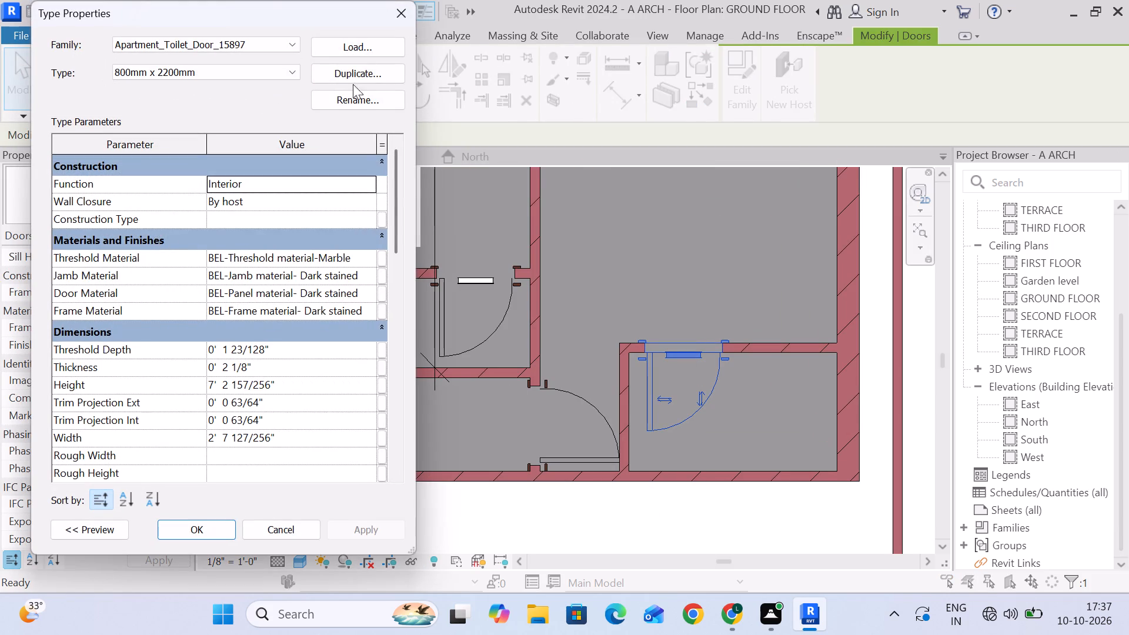
{"action": "left_click", "coordinate": [407, 15]}
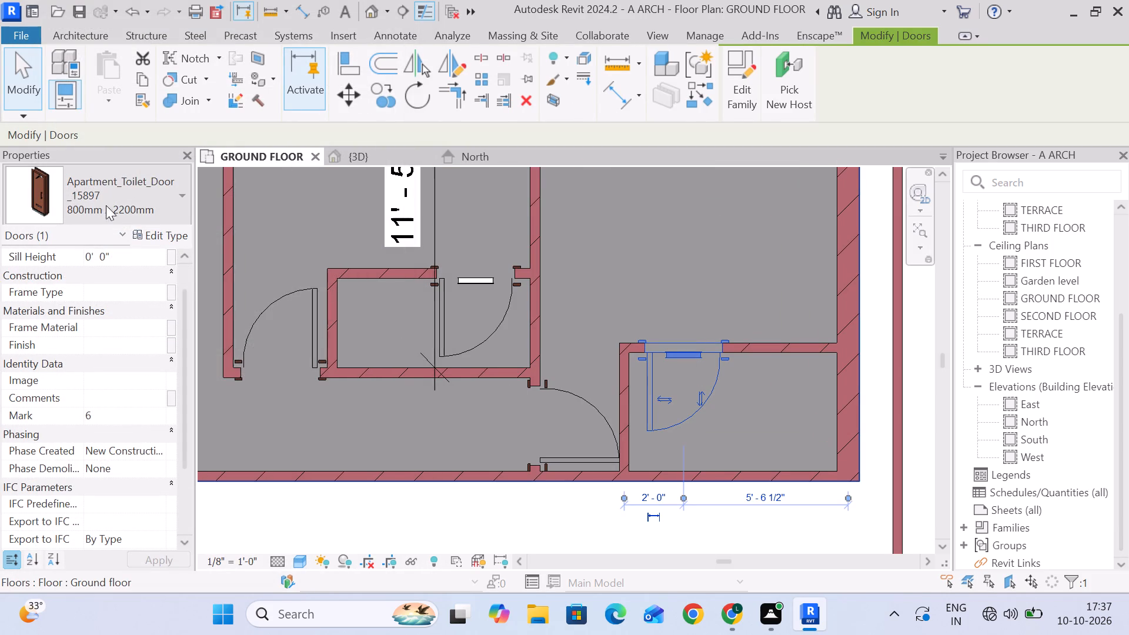
{"action": "left_click", "coordinate": [152, 230]}
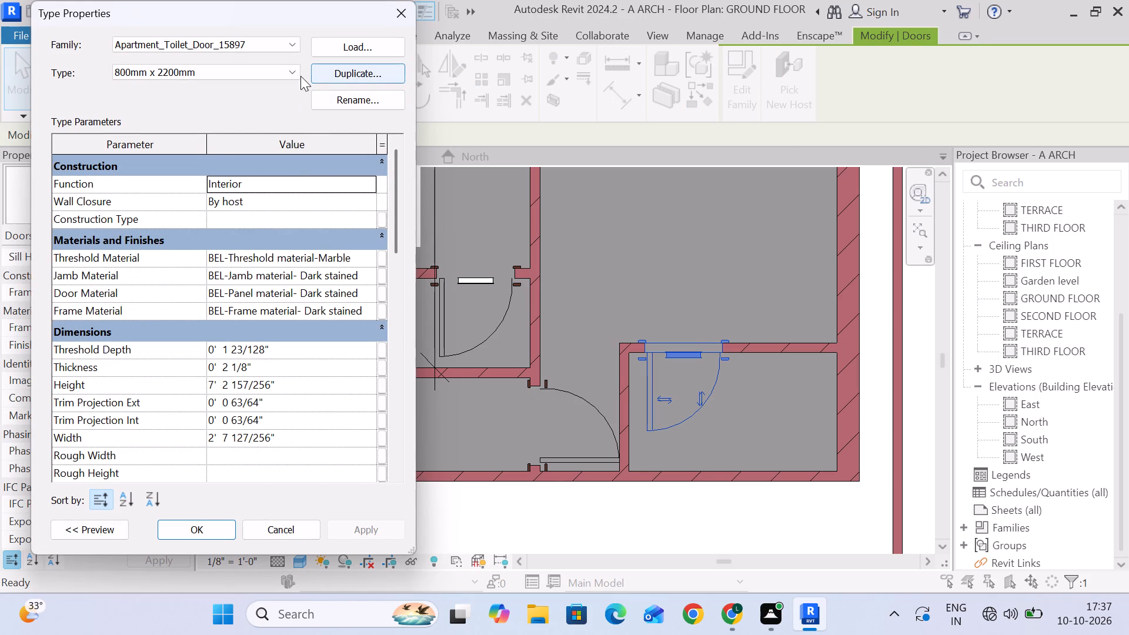
{"action": "left_click", "coordinate": [286, 68]}
{"action": "left_click", "coordinate": [272, 75]}
{"action": "left_click", "coordinate": [345, 103]}
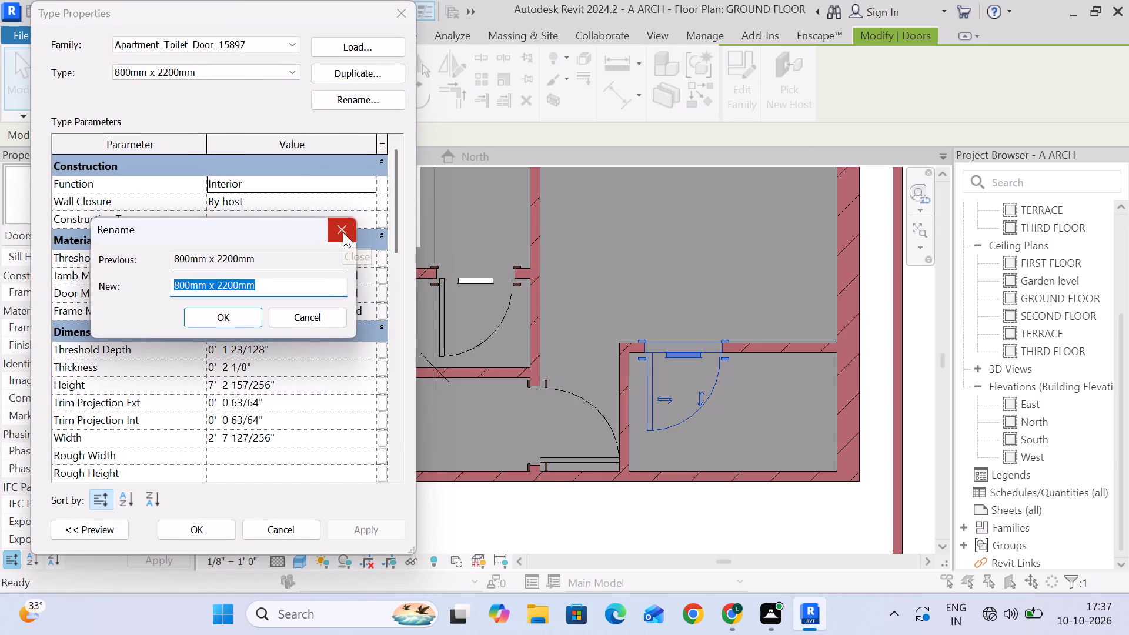
{"action": "type", "text": "D3"}
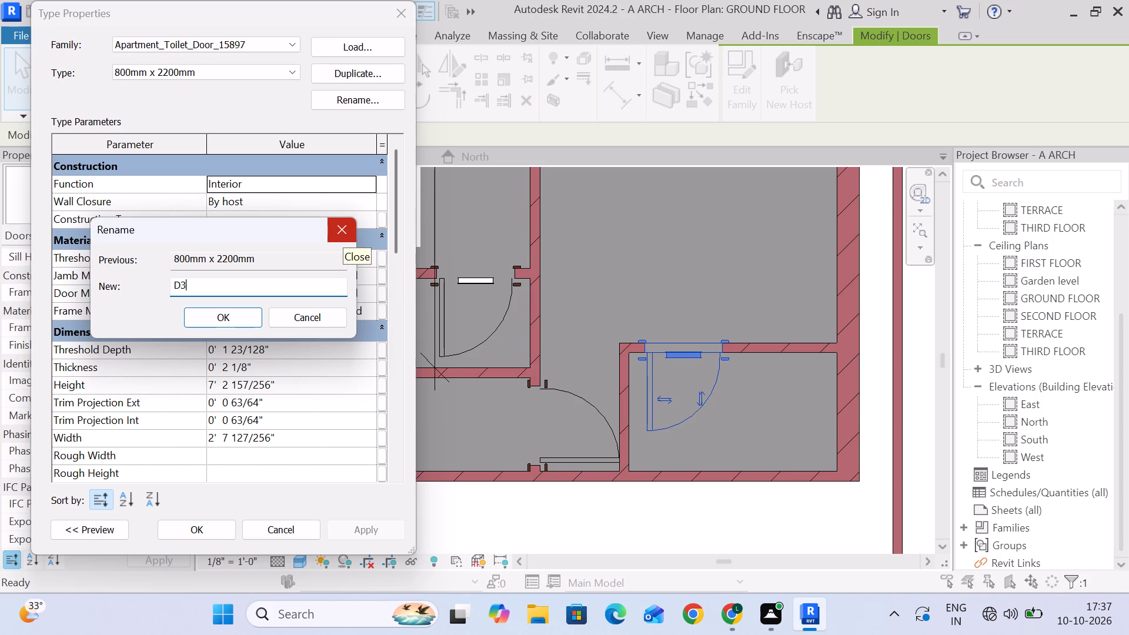
{"action": "key", "text": "space"}
{"action": "type", "text": "TOILET"}
{"action": "key", "text": "Return"}
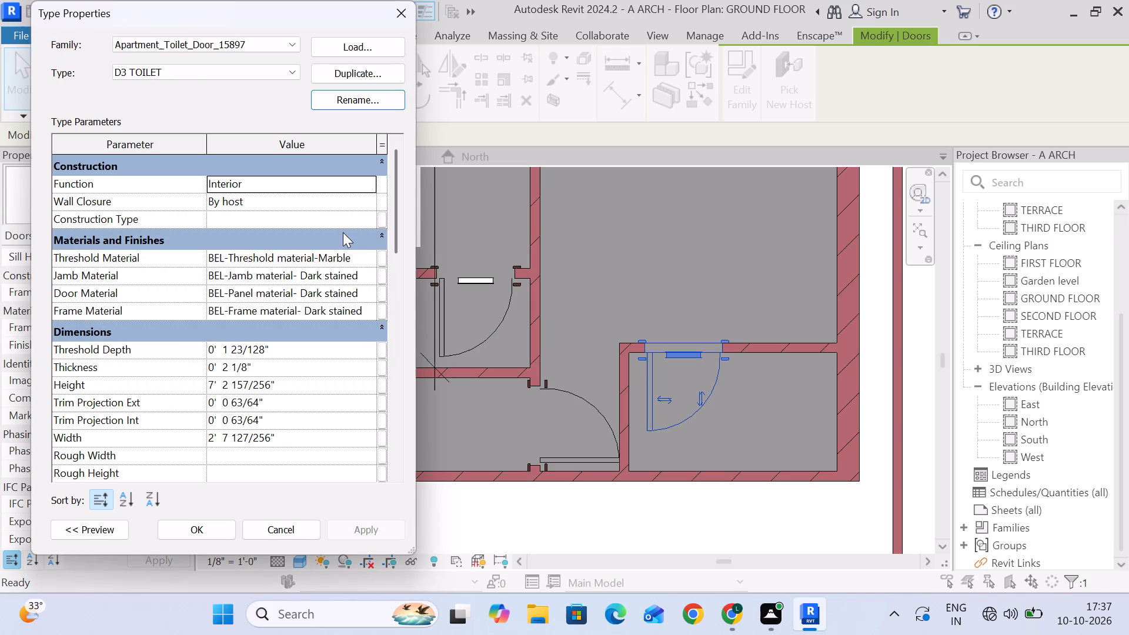
Set the D3 TOILET door type's width to 2' 6" and height to 7'.
{"action": "scroll", "coordinate": [182, 353], "scroll_direction": "down", "scroll_amount": 2}
{"action": "left_click", "coordinate": [298, 361]}
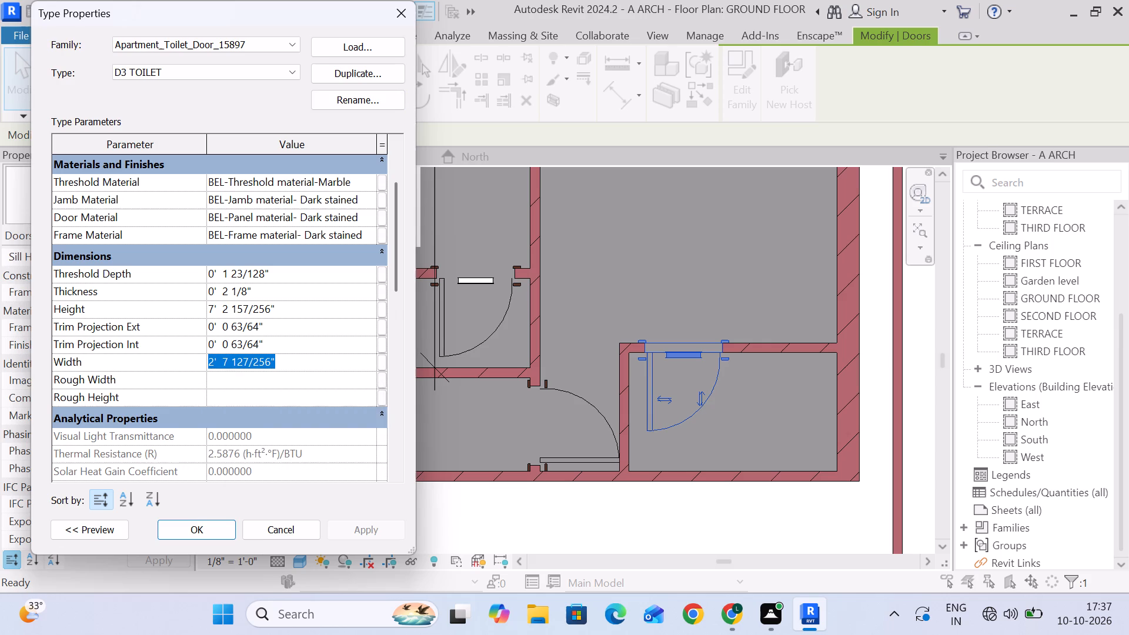
{"action": "type", "text": "2'"}
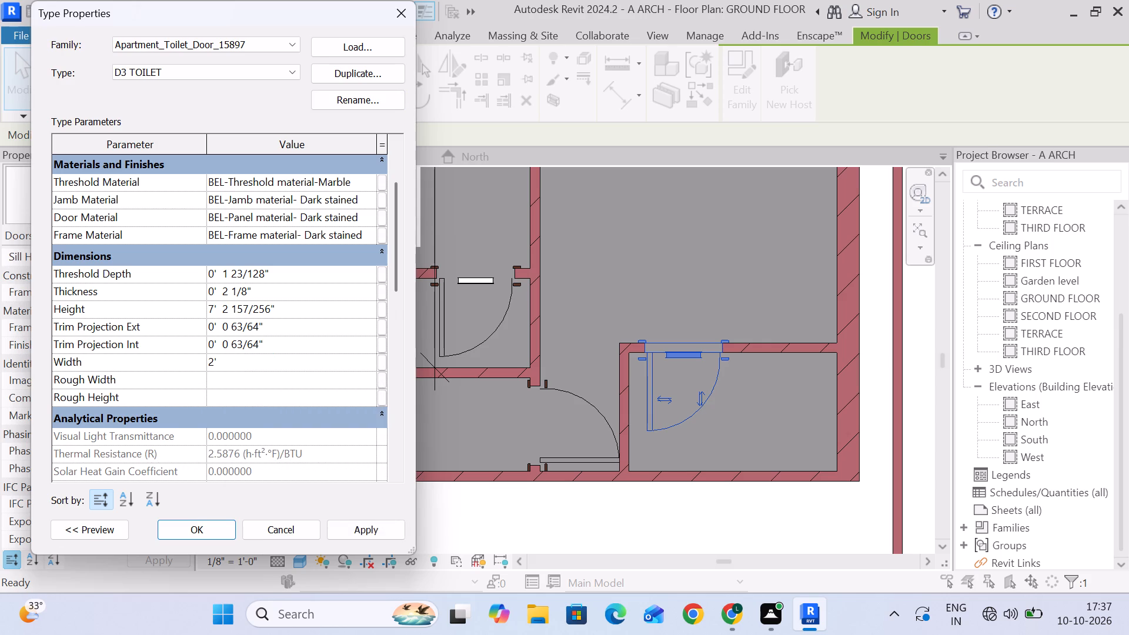
{"action": "key", "text": "6"}
{"action": "key", "text": "shift+quotedbl"}
{"action": "left_click", "coordinate": [351, 533]}
{"action": "left_click", "coordinate": [203, 531]}
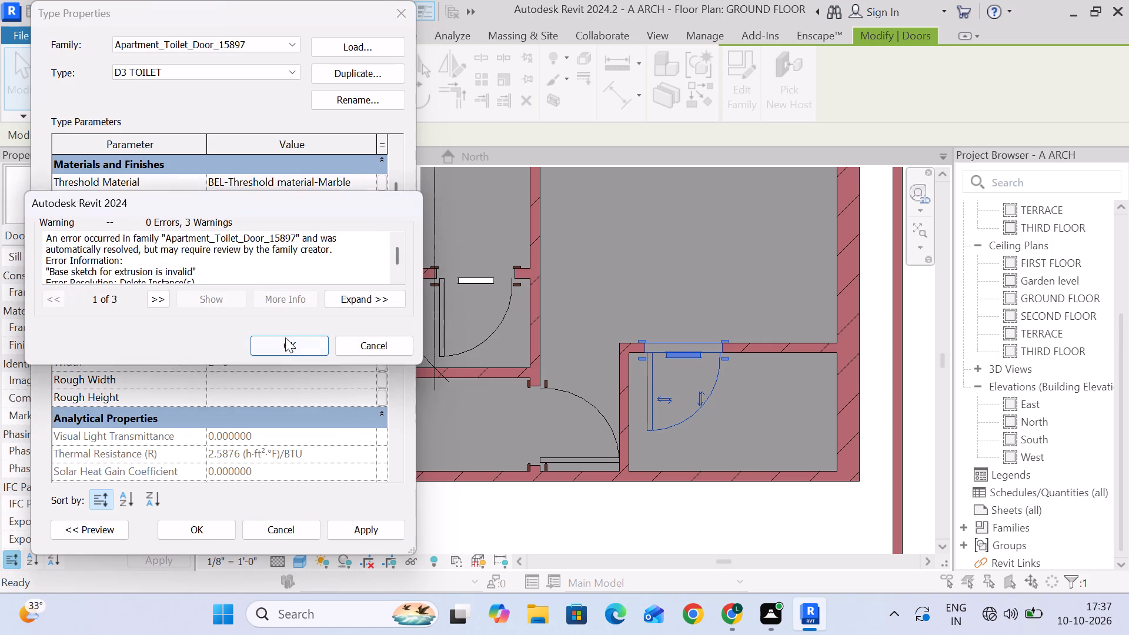
{"action": "left_click", "coordinate": [285, 344]}
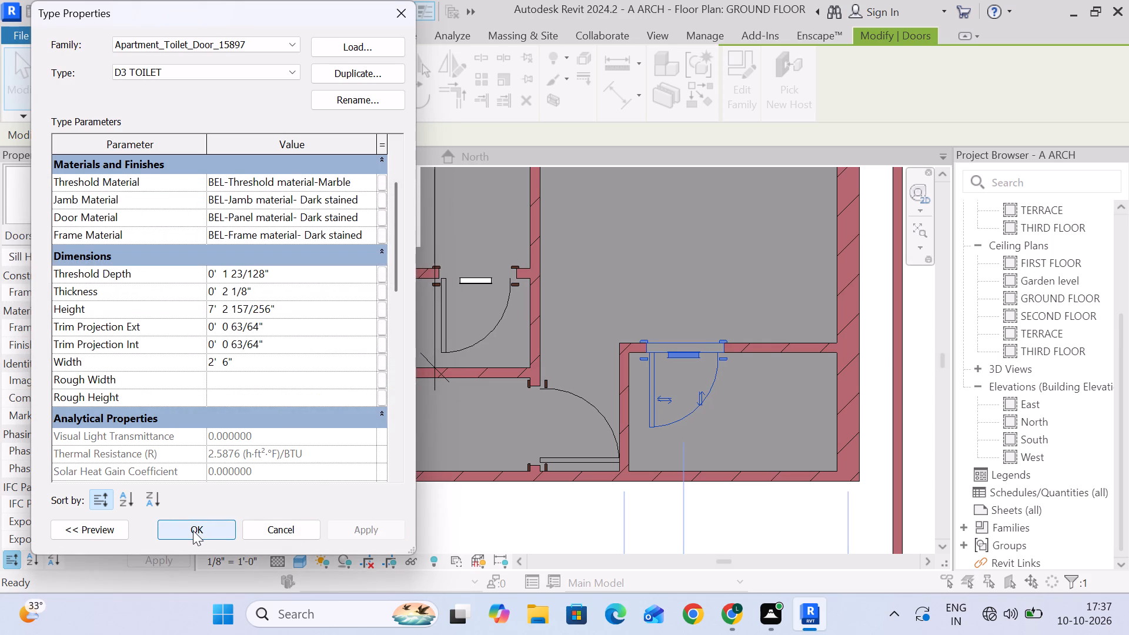
{"action": "left_click", "coordinate": [296, 309]}
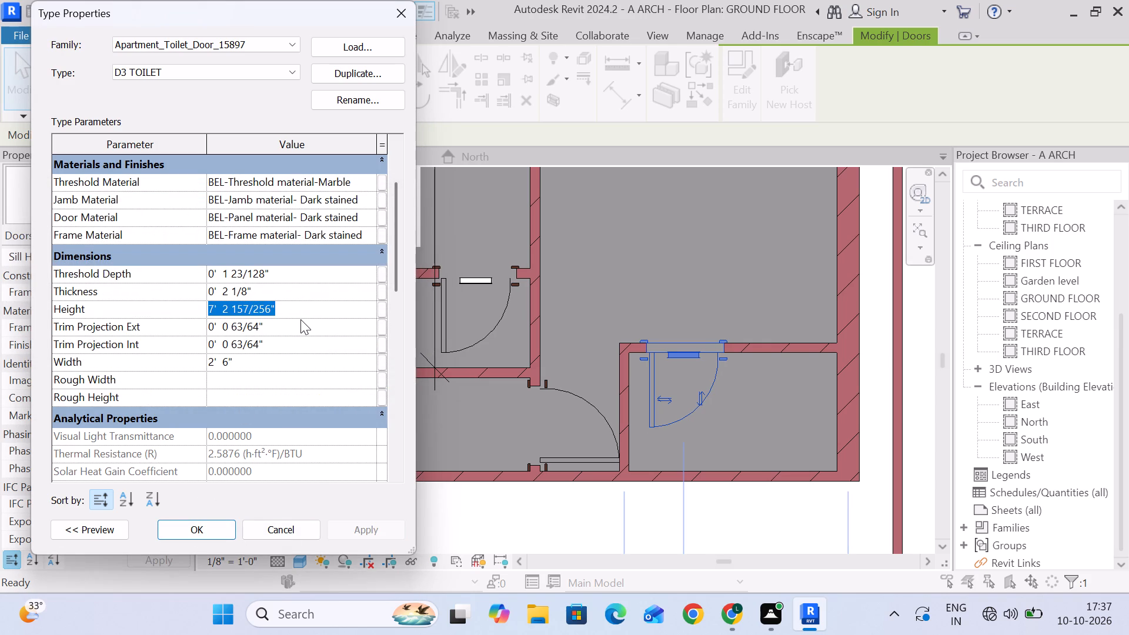
{"action": "type", "text": "7'"}
{"action": "key", "text": "Return"}
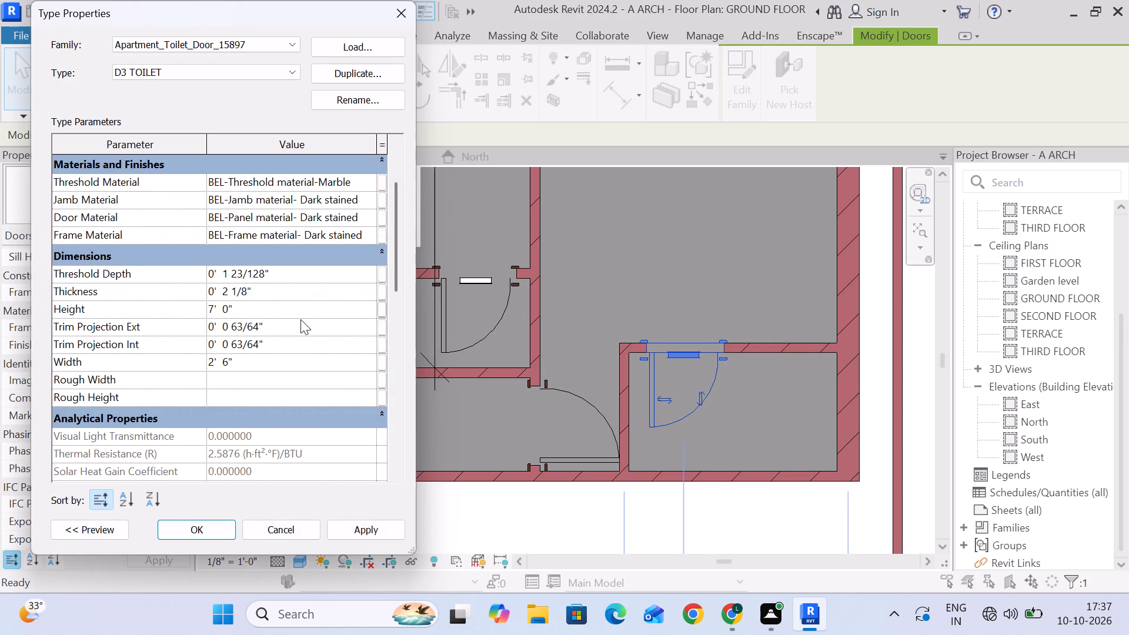
{"action": "left_click", "coordinate": [198, 534]}
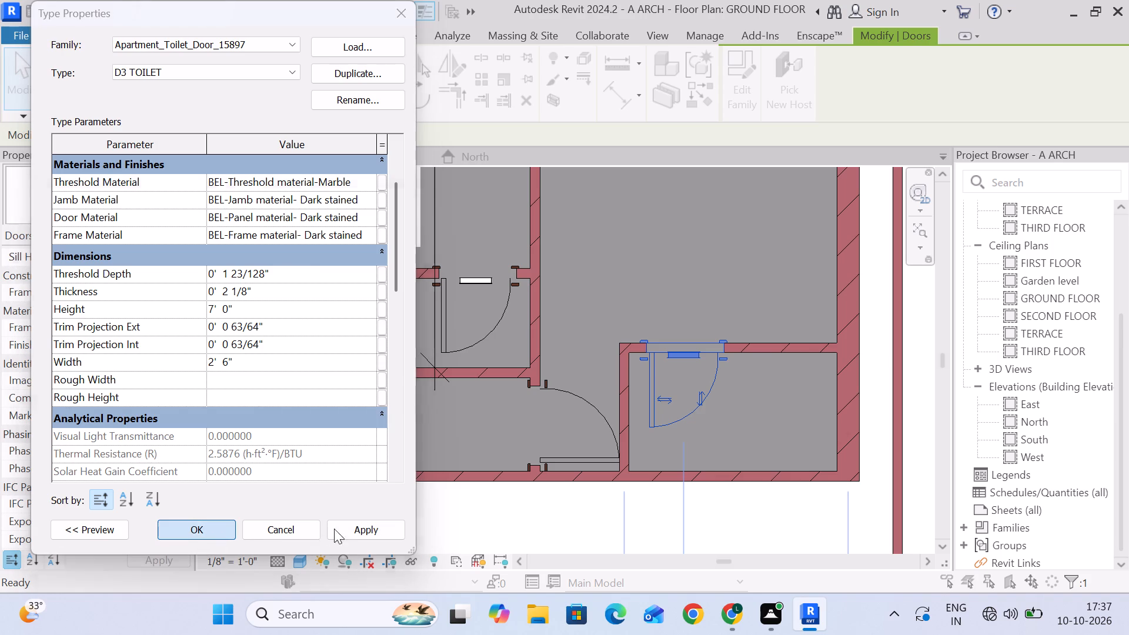
{"action": "left_click", "coordinate": [301, 346]}
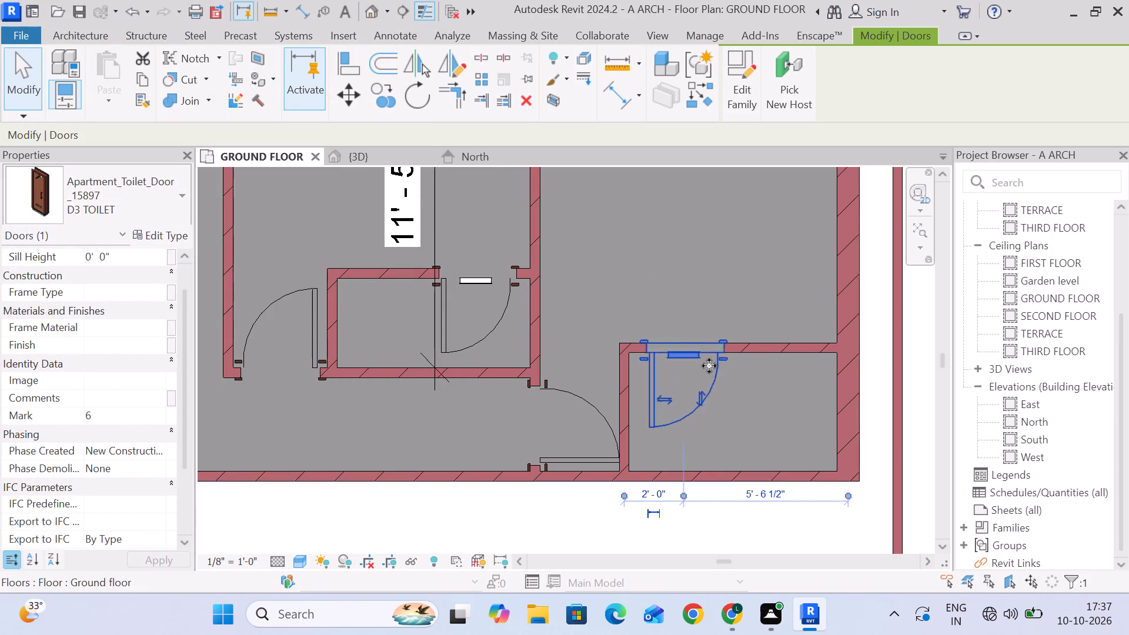
Check the type properties of the middle room's toilet door, leaving them unchanged.
{"action": "left_click", "coordinate": [493, 278]}
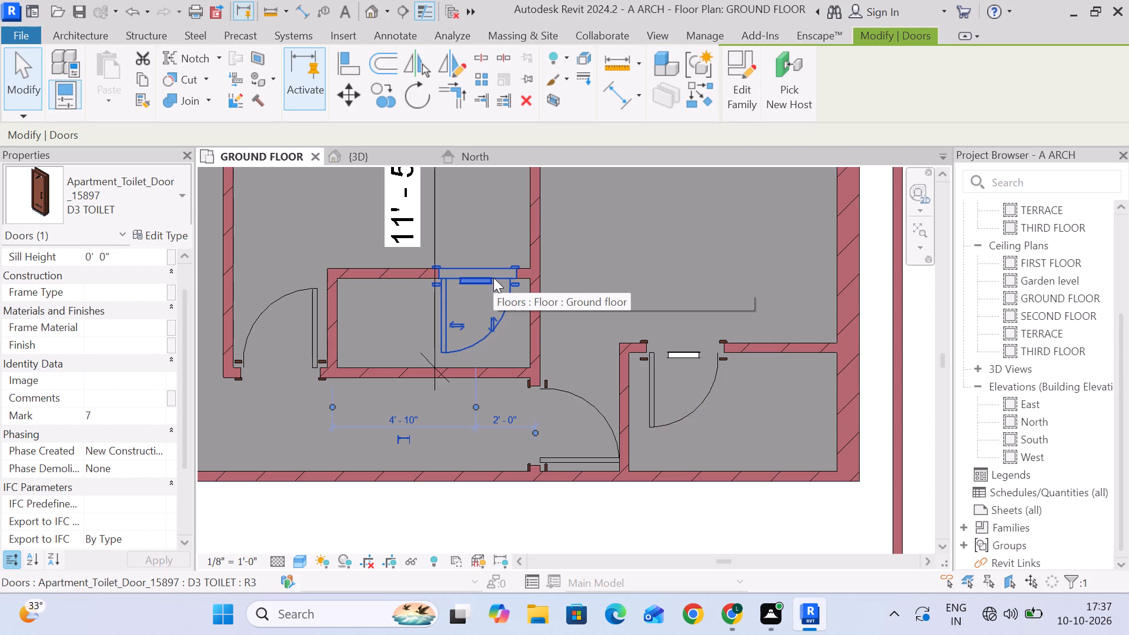
{"action": "left_click", "coordinate": [166, 238]}
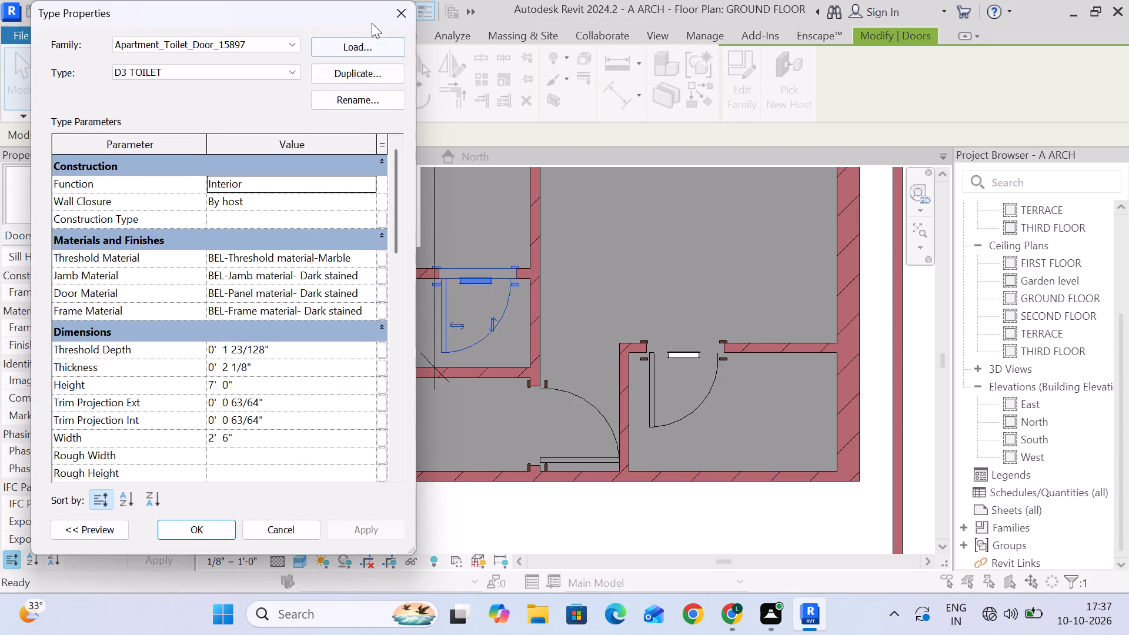
{"action": "left_click", "coordinate": [402, 19]}
{"action": "left_click", "coordinate": [586, 213]}
{"action": "scroll", "coordinate": [600, 225], "scroll_direction": "down", "scroll_amount": 3}
{"action": "left_click", "coordinate": [826, 275]}
{"action": "scroll", "coordinate": [733, 307], "scroll_direction": "up", "scroll_amount": 3}
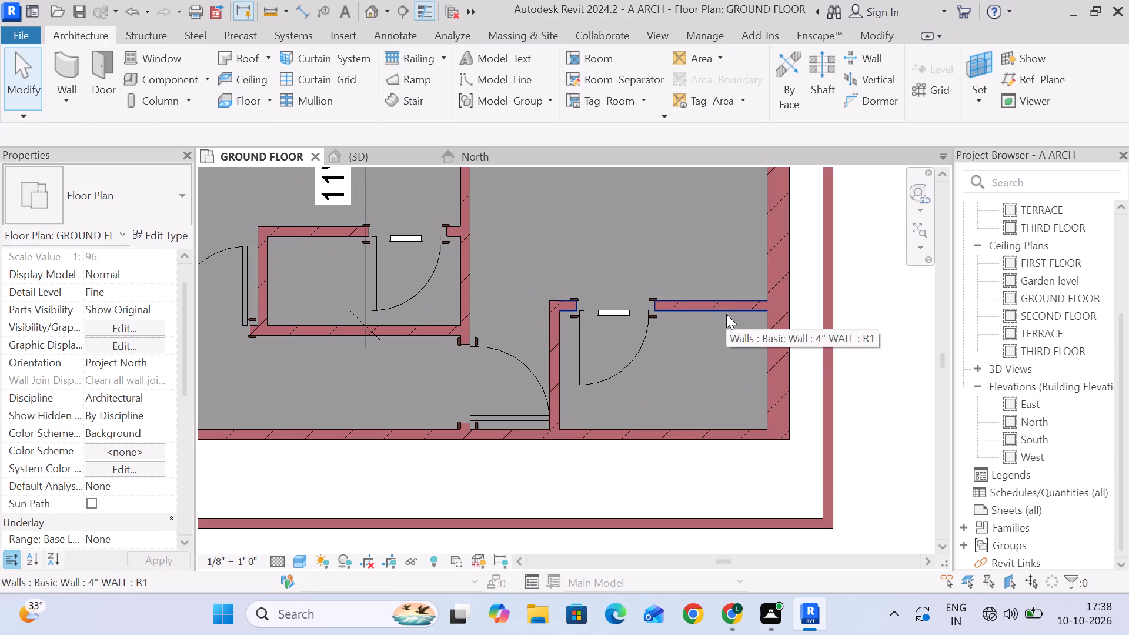
Examine both toilet doors in the 3D view, looking from the opposite side of the house and closing in on the middle one.
{"action": "left_click", "coordinate": [398, 159]}
{"action": "scroll", "coordinate": [719, 341], "scroll_direction": "up", "scroll_amount": 2}
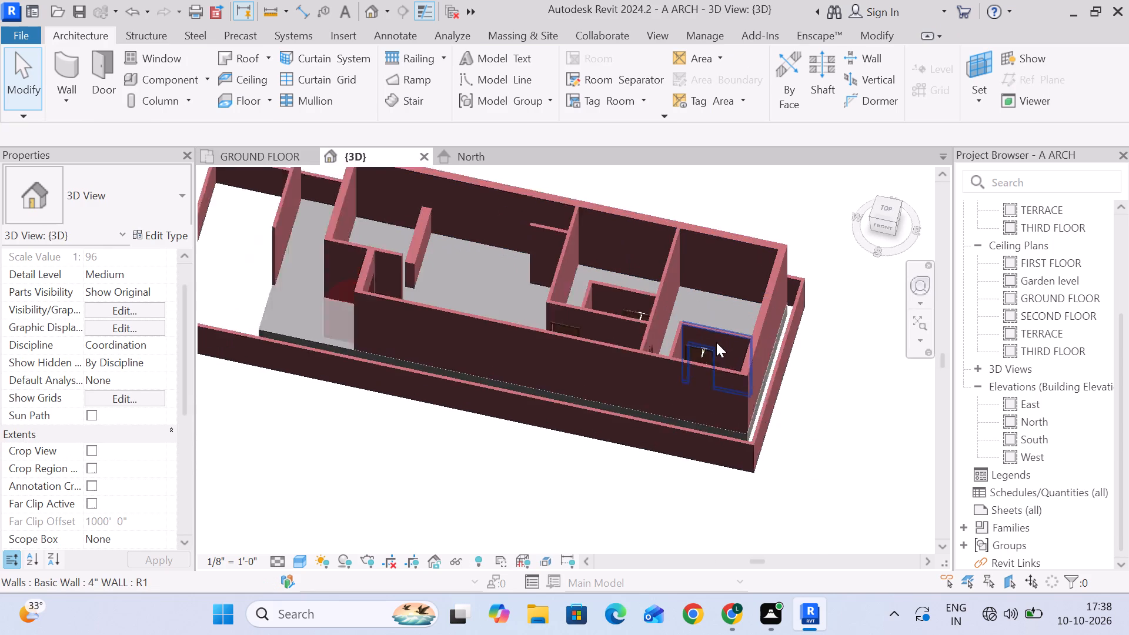
{"action": "scroll", "coordinate": [716, 342], "scroll_direction": "up", "scroll_amount": 2}
{"action": "middle_click_drag", "start_coordinate": [800, 370], "coordinate": [779, 377], "text": "shift"}
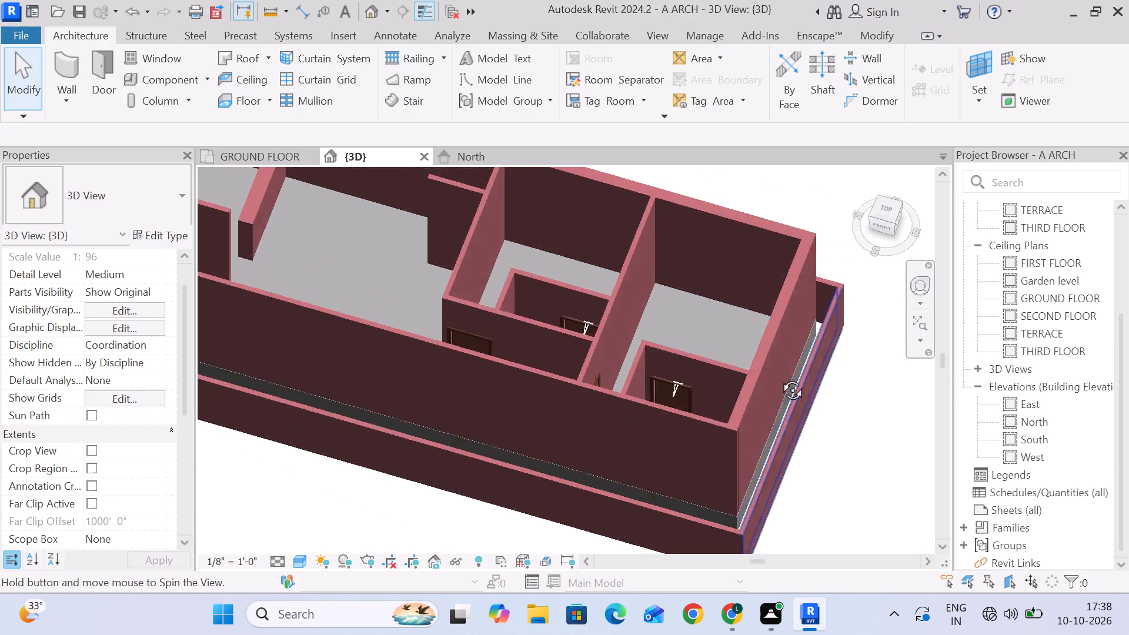
{"action": "middle_click_drag", "start_coordinate": [779, 377], "coordinate": [444, 383], "text": "shift"}
{"action": "scroll", "coordinate": [432, 376], "scroll_direction": "up", "scroll_amount": 1}
{"action": "middle_click_drag", "start_coordinate": [460, 379], "coordinate": [516, 379]}
{"action": "middle_click_drag", "start_coordinate": [540, 379], "coordinate": [681, 385]}
{"action": "middle_click_drag", "start_coordinate": [743, 399], "coordinate": [820, 419]}
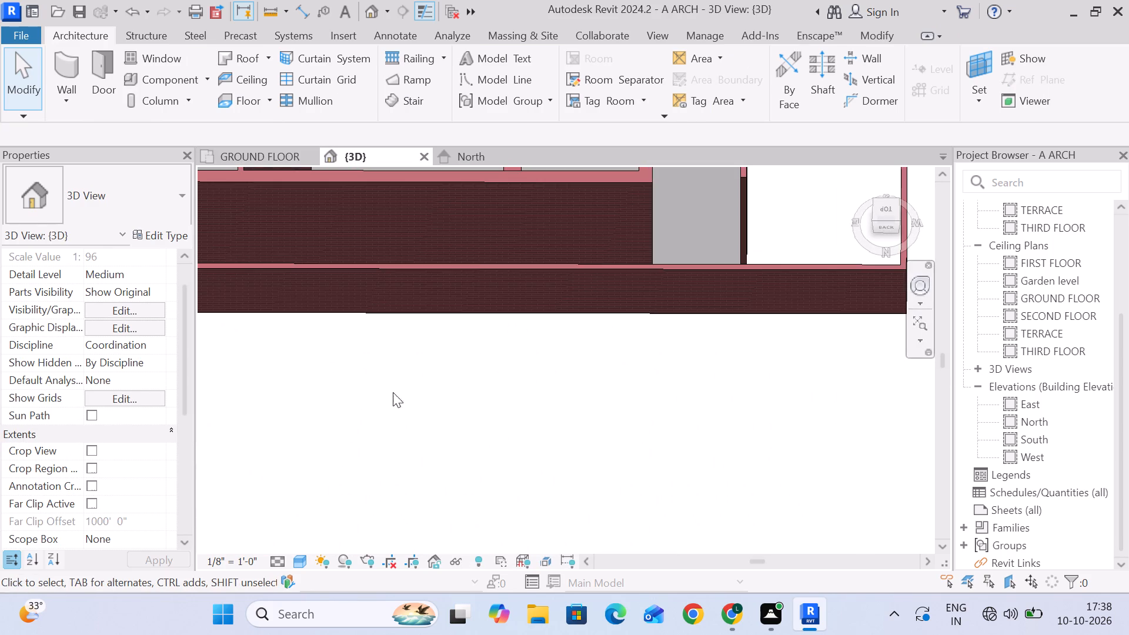
{"action": "middle_click_drag", "start_coordinate": [436, 493], "coordinate": [502, 580]}
{"action": "scroll", "coordinate": [371, 446], "scroll_direction": "down", "scroll_amount": 5}
{"action": "middle_click_drag", "start_coordinate": [372, 446], "coordinate": [663, 447]}
{"action": "scroll", "coordinate": [563, 313], "scroll_direction": "up", "scroll_amount": 8}
{"action": "scroll", "coordinate": [579, 414], "scroll_direction": "up", "scroll_amount": 4}
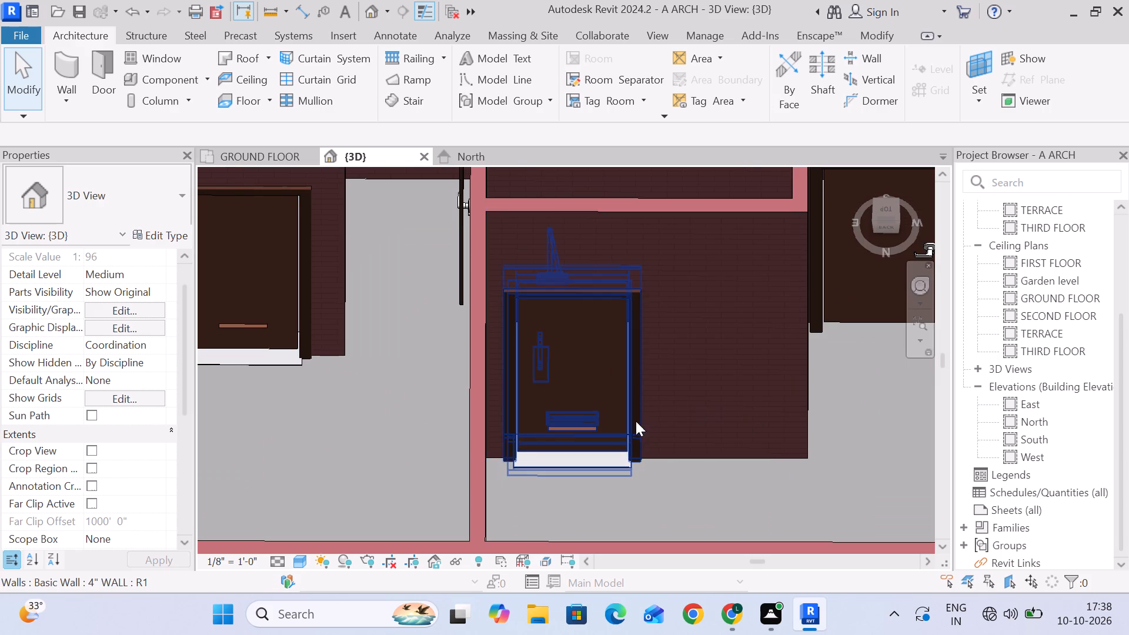
{"action": "middle_click_drag", "start_coordinate": [634, 386], "coordinate": [673, 294]}
{"action": "scroll", "coordinate": [630, 325], "scroll_direction": "up", "scroll_amount": 3}
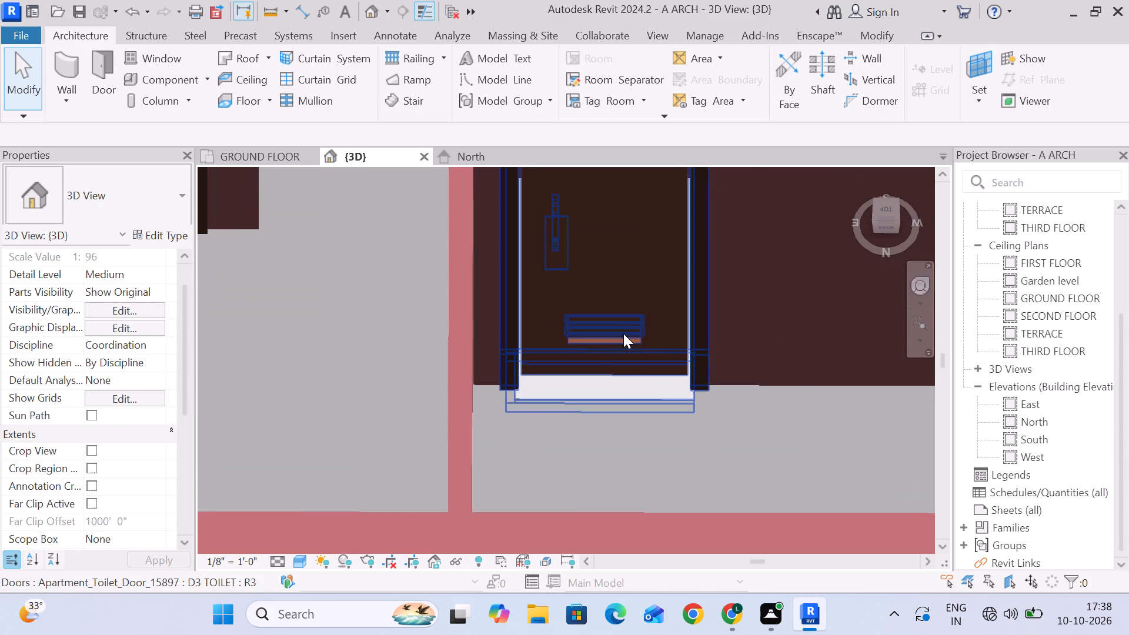
Examine the middle room's D3 TOILET door and the surrounding walls in the 3D view from several angles.
{"action": "left_click", "coordinate": [554, 236]}
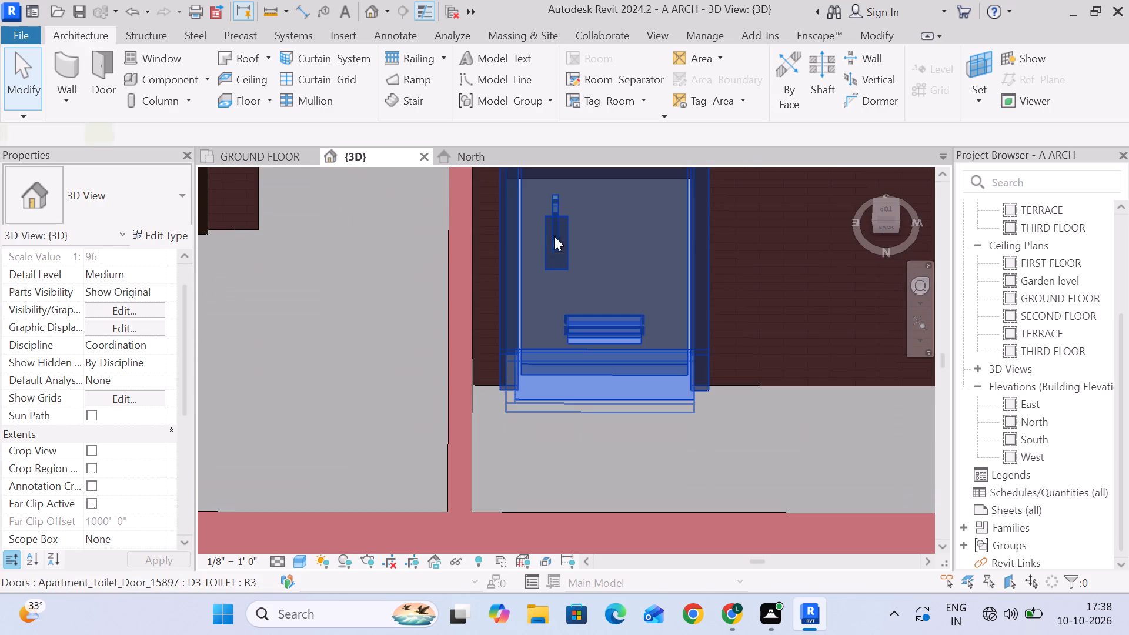
{"action": "scroll", "coordinate": [592, 310], "scroll_direction": "down", "scroll_amount": 4}
{"action": "middle_click_drag", "start_coordinate": [598, 300], "coordinate": [598, 245], "text": "shift"}
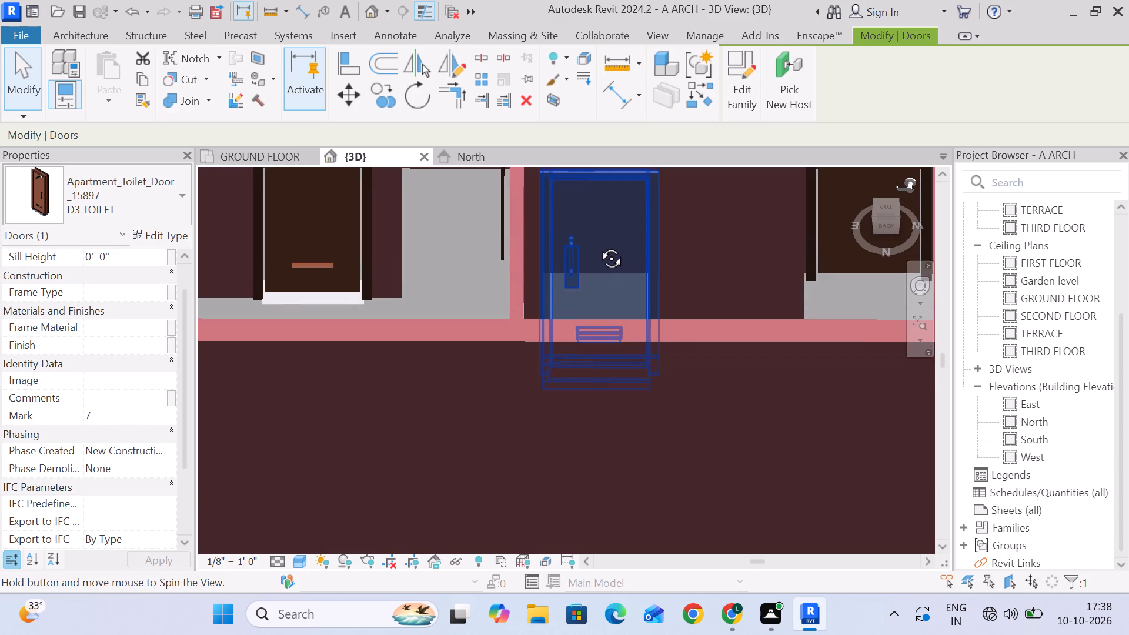
{"action": "middle_click_drag", "start_coordinate": [598, 245], "coordinate": [923, 379], "text": "shift"}
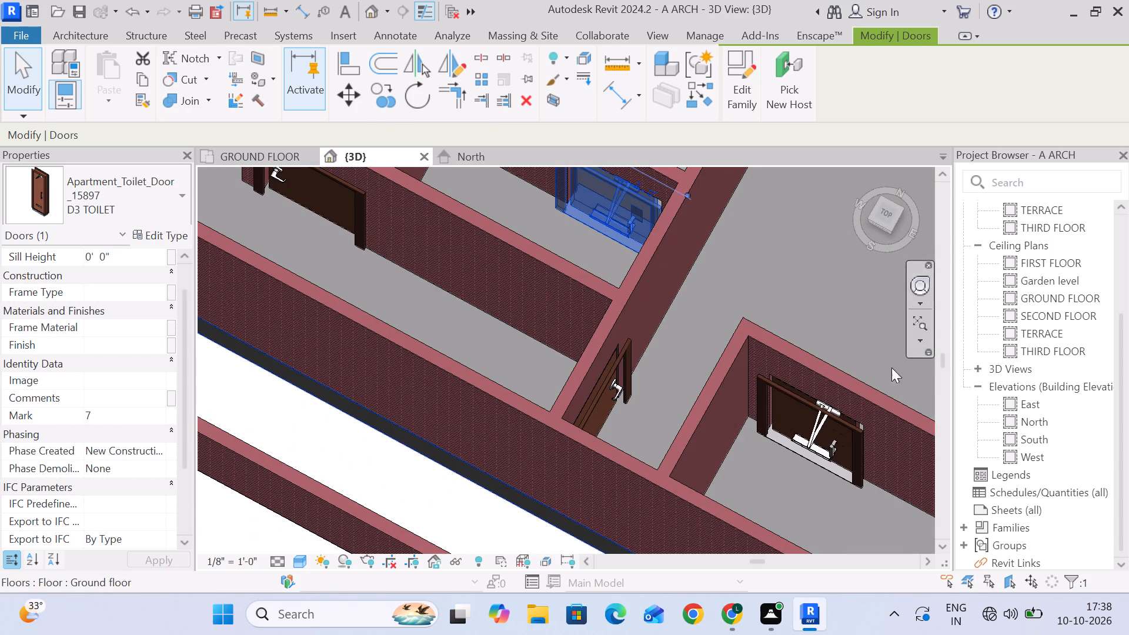
{"action": "key", "text": "Escape"}
{"action": "scroll", "coordinate": [627, 236], "scroll_direction": "up", "scroll_amount": 7}
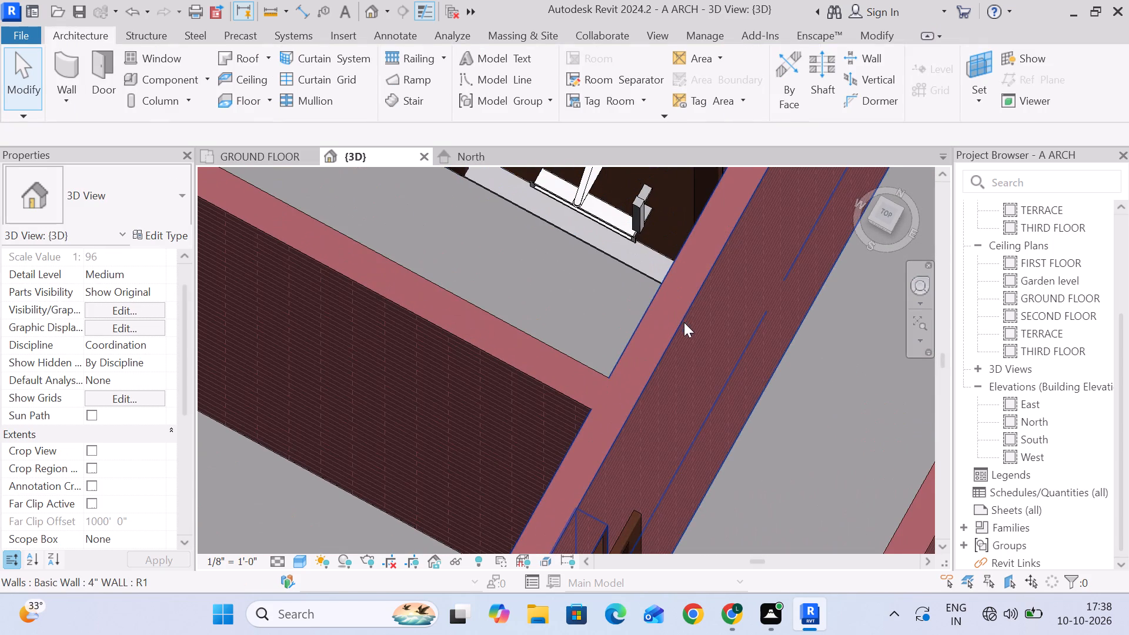
{"action": "scroll", "coordinate": [684, 322], "scroll_direction": "down", "scroll_amount": 1}
{"action": "middle_click_drag", "start_coordinate": [677, 314], "coordinate": [665, 303], "text": "shift"}
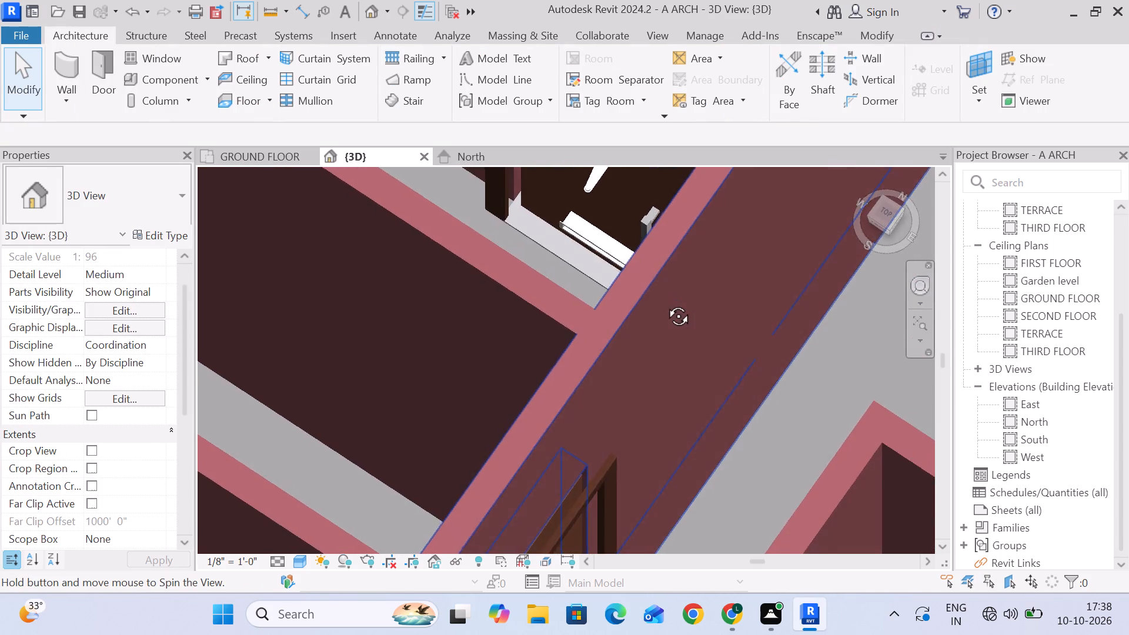
{"action": "middle_click_drag", "start_coordinate": [665, 303], "coordinate": [883, 217], "text": "shift"}
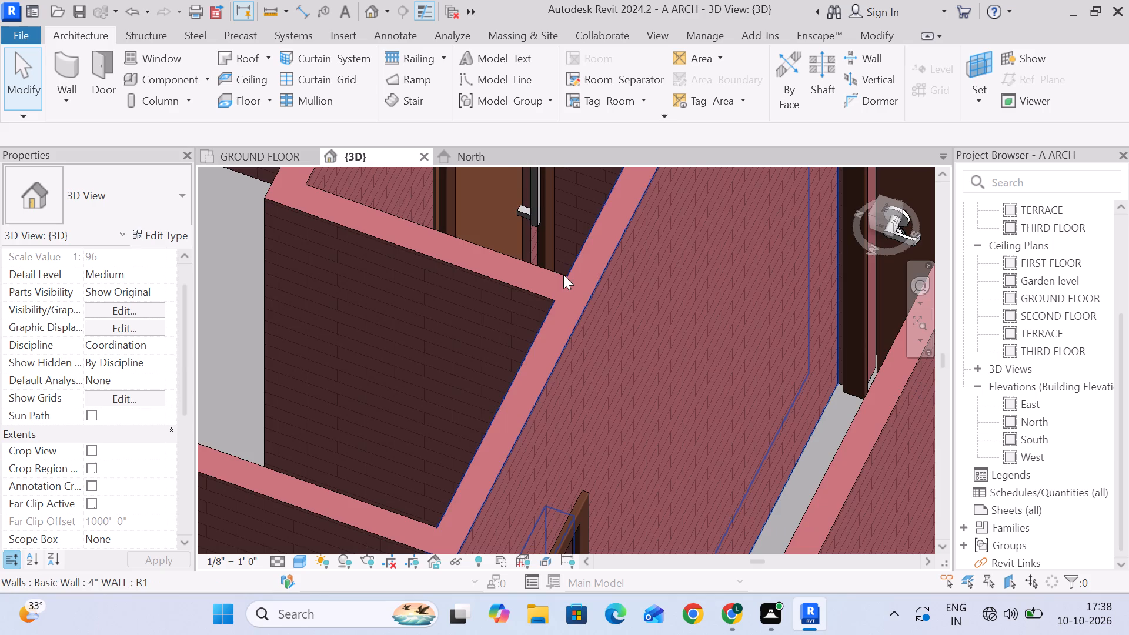
{"action": "middle_click_drag", "start_coordinate": [560, 257], "coordinate": [617, 513]}
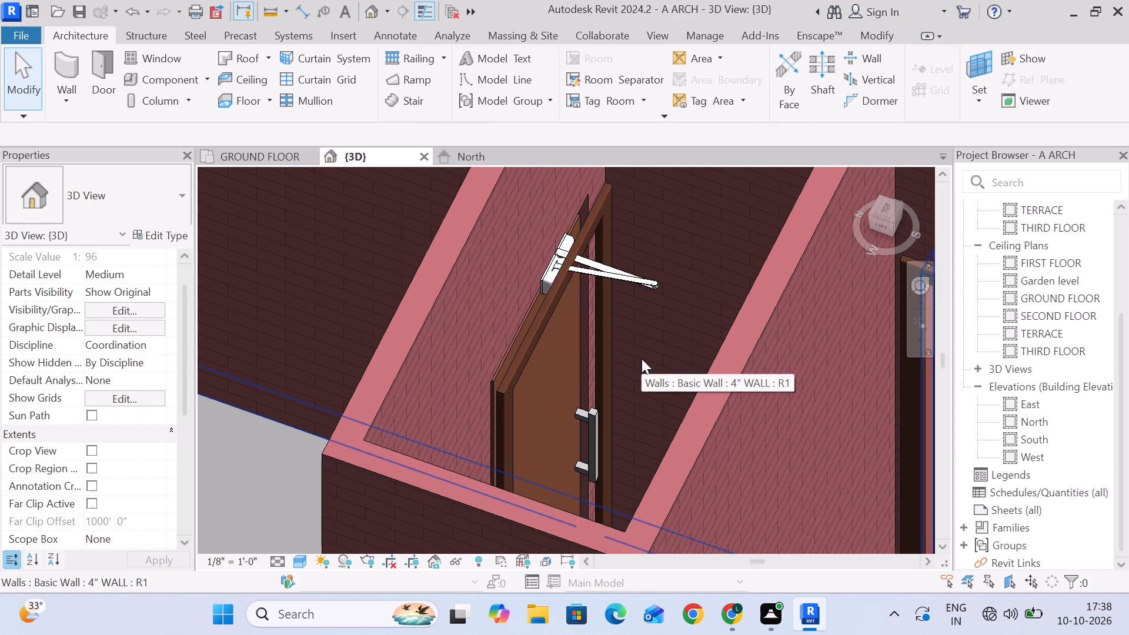
{"action": "scroll", "coordinate": [642, 359], "scroll_direction": "down", "scroll_amount": 3}
{"action": "middle_click_drag", "start_coordinate": [674, 433], "coordinate": [730, 448], "text": "shift"}
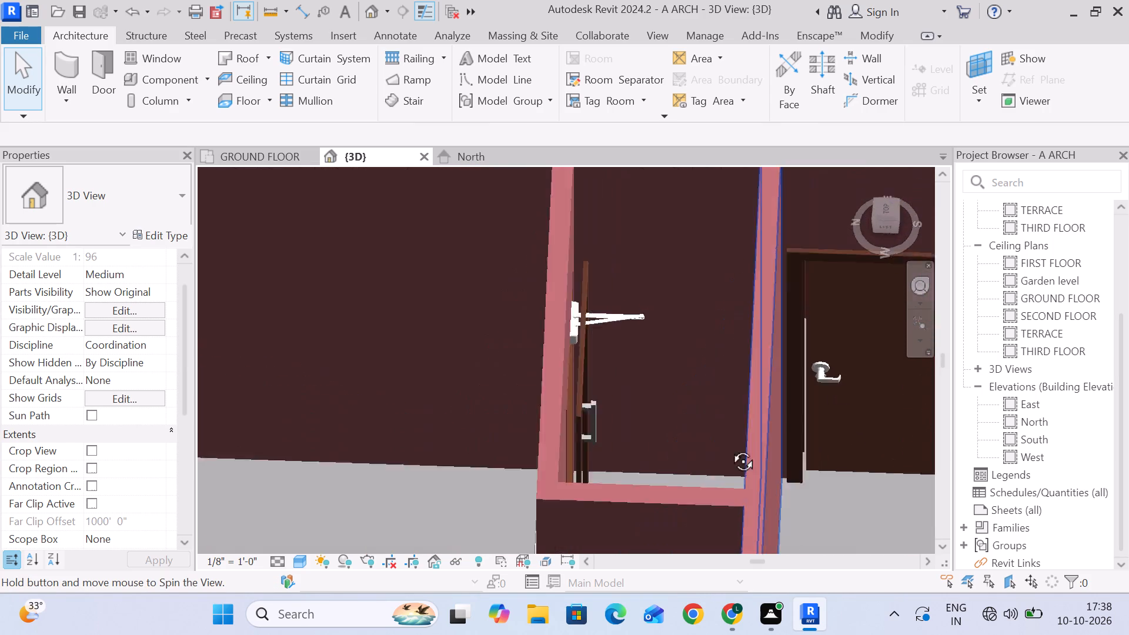
{"action": "middle_click_drag", "start_coordinate": [730, 448], "coordinate": [841, 317], "text": "shift"}
{"action": "middle_click_drag", "start_coordinate": [841, 322], "coordinate": [627, 476], "text": "shift"}
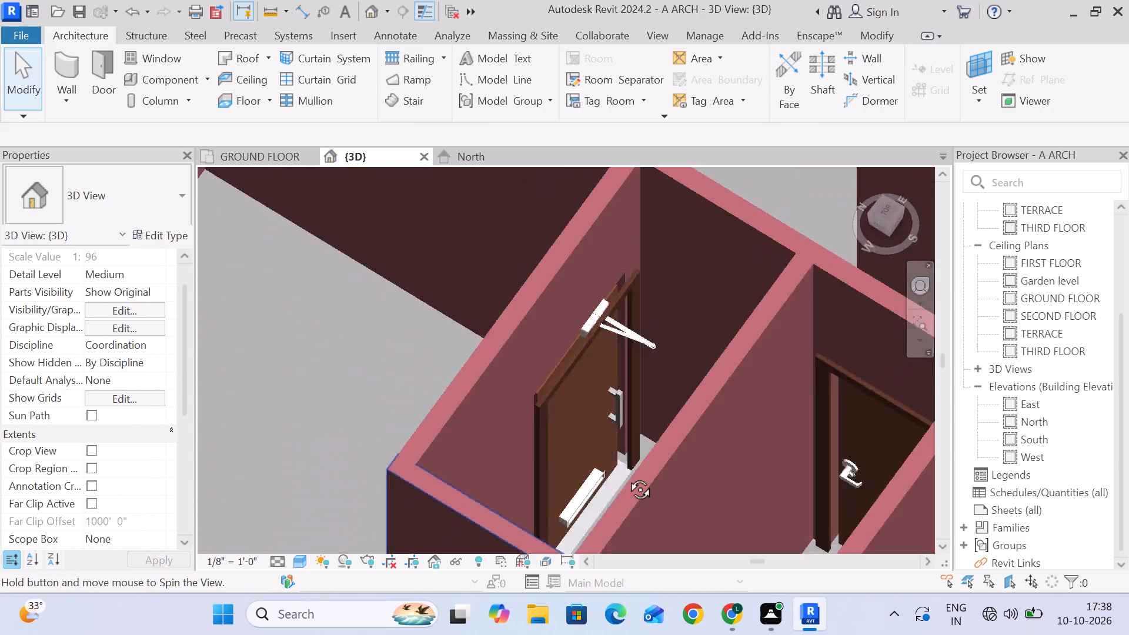
{"action": "middle_click_drag", "start_coordinate": [627, 476], "coordinate": [513, 457], "text": "shift"}
{"action": "scroll", "coordinate": [518, 449], "scroll_direction": "down", "scroll_amount": 4}
Examine the end room's toilet door and its threshold in the 3D view, up close and from the opposite side.
{"action": "middle_click_drag", "start_coordinate": [525, 433], "coordinate": [487, 212]}
{"action": "middle_click_drag", "start_coordinate": [472, 216], "coordinate": [440, 228], "text": "shift"}
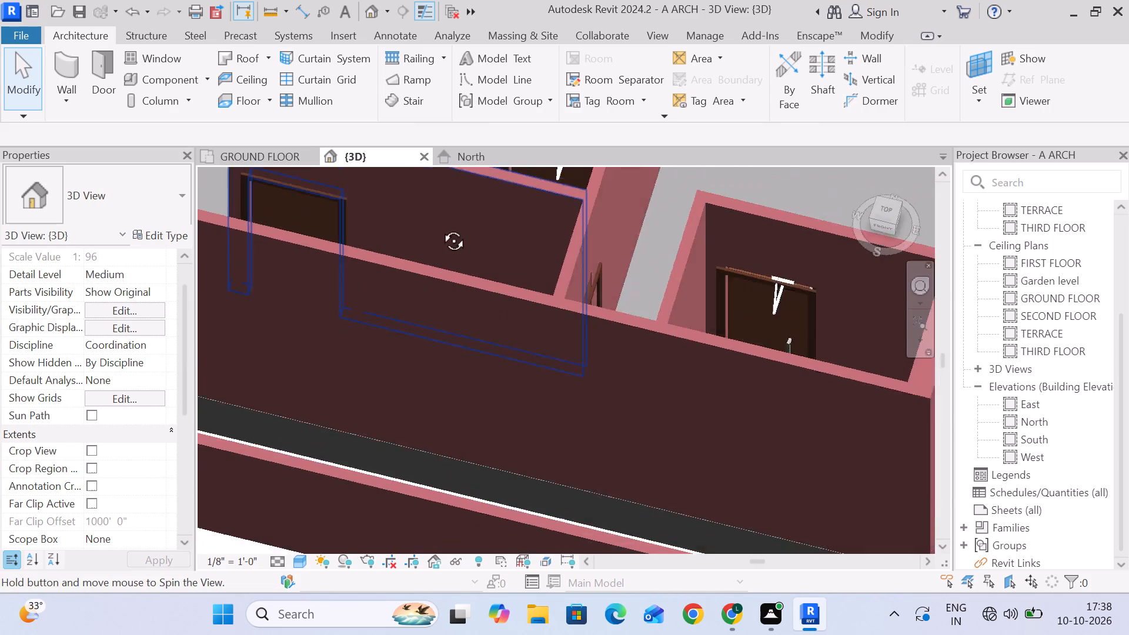
{"action": "middle_click_drag", "start_coordinate": [440, 228], "coordinate": [369, 256], "text": "shift"}
{"action": "middle_click_drag", "start_coordinate": [683, 413], "coordinate": [646, 419], "text": "shift"}
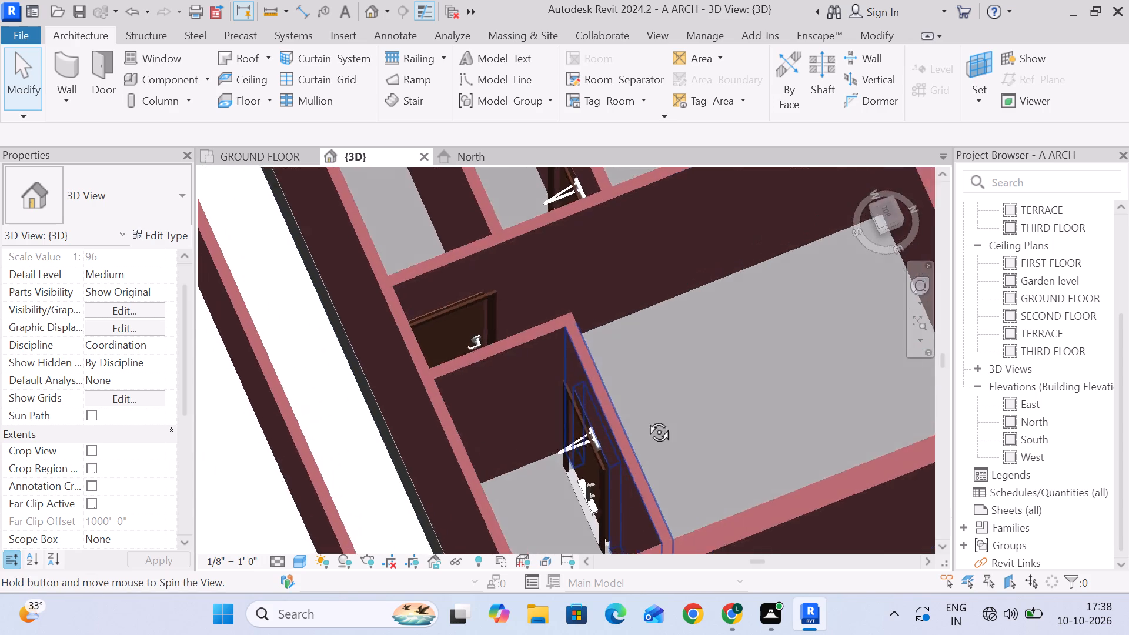
{"action": "middle_click_drag", "start_coordinate": [646, 419], "coordinate": [427, 360], "text": "shift"}
{"action": "middle_click_drag", "start_coordinate": [427, 337], "coordinate": [520, 355], "text": "shift"}
{"action": "scroll", "coordinate": [365, 390], "scroll_direction": "up", "scroll_amount": 6}
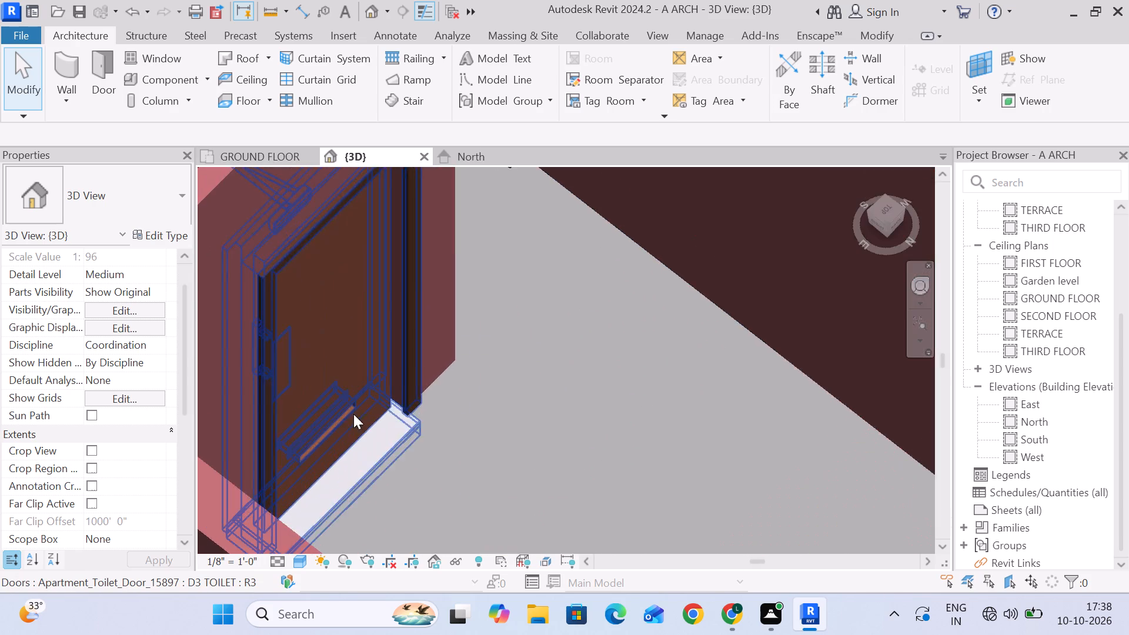
{"action": "scroll", "coordinate": [353, 414], "scroll_direction": "up", "scroll_amount": 5}
{"action": "middle_click_drag", "start_coordinate": [543, 477], "coordinate": [516, 426], "text": "shift"}
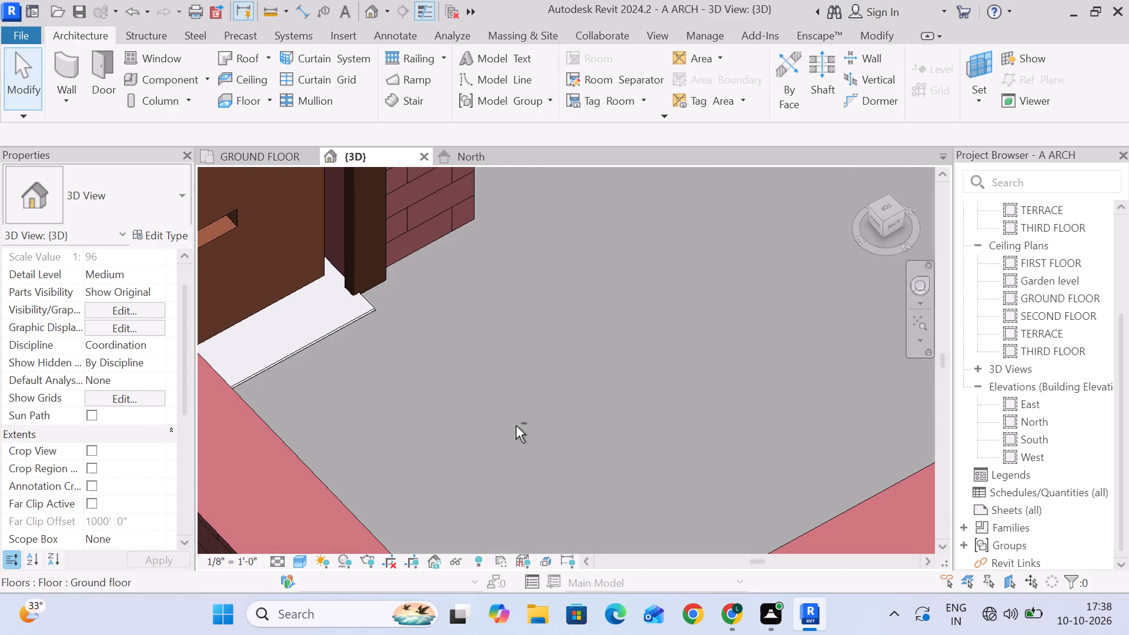
{"action": "scroll", "coordinate": [516, 426], "scroll_direction": "down", "scroll_amount": 9}
{"action": "middle_click_drag", "start_coordinate": [493, 415], "coordinate": [488, 410], "text": "shift"}
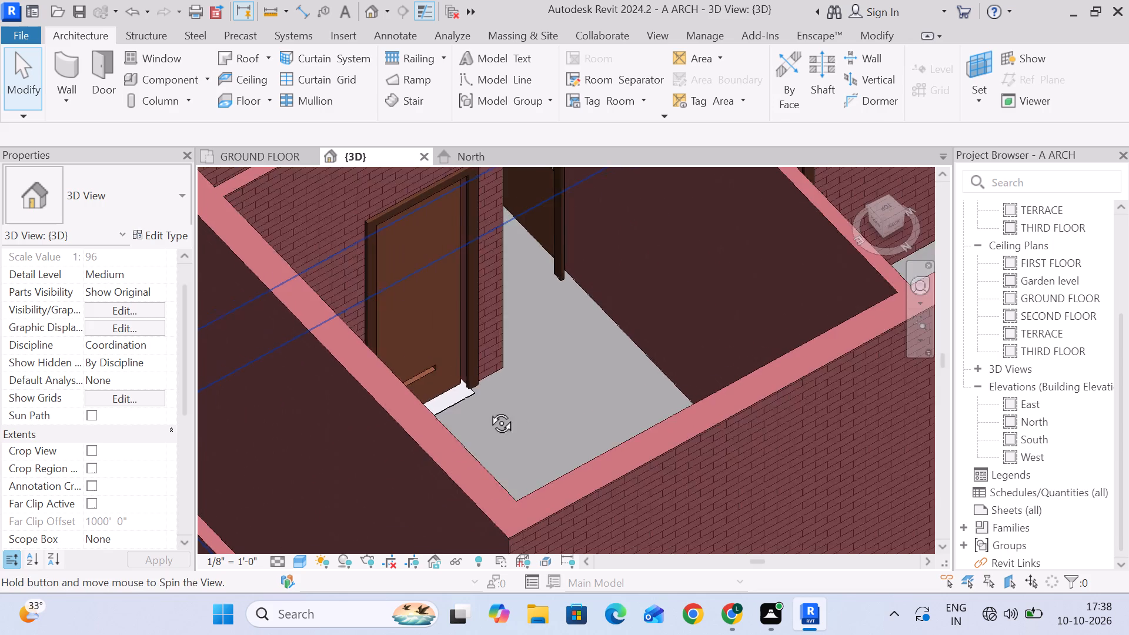
{"action": "middle_click_drag", "start_coordinate": [488, 410], "coordinate": [447, 381], "text": "shift"}
{"action": "middle_click_drag", "start_coordinate": [453, 402], "coordinate": [546, 464], "text": "shift"}
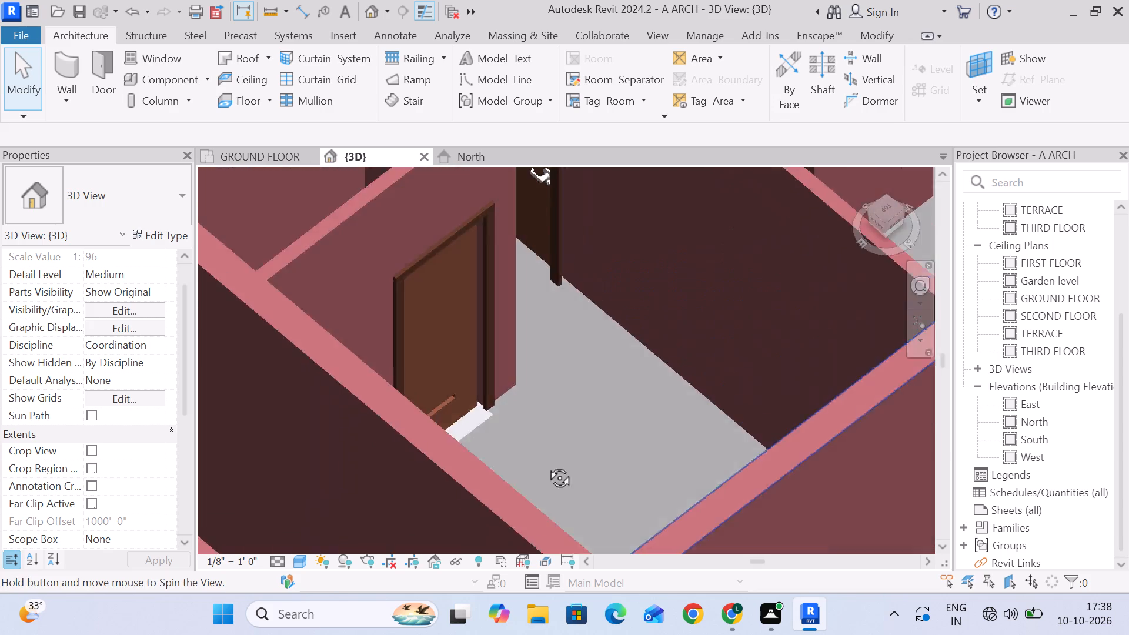
{"action": "middle_click_drag", "start_coordinate": [546, 464], "coordinate": [766, 482], "text": "shift"}
{"action": "key", "text": "Escape"}
Examine the whole house model in 3D from the outside, from the long side around to the entrance end.
{"action": "scroll", "coordinate": [780, 458], "scroll_direction": "down", "scroll_amount": 11}
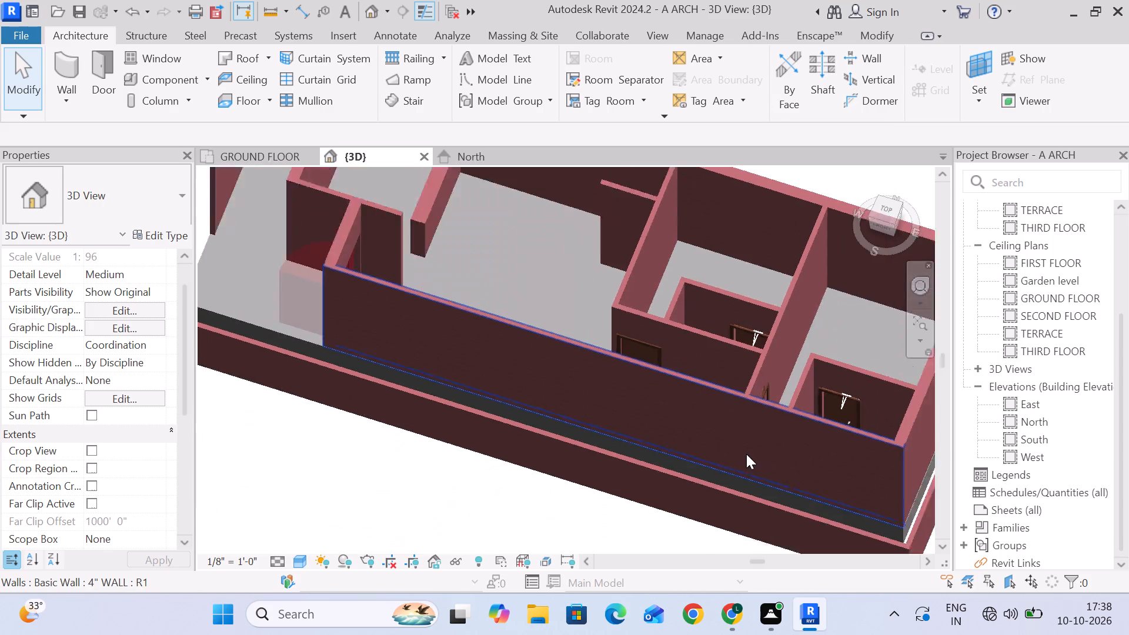
{"action": "scroll", "coordinate": [746, 454], "scroll_direction": "down", "scroll_amount": 1}
{"action": "middle_click_drag", "start_coordinate": [713, 450], "coordinate": [546, 416]}
{"action": "scroll", "coordinate": [438, 462], "scroll_direction": "down", "scroll_amount": 2}
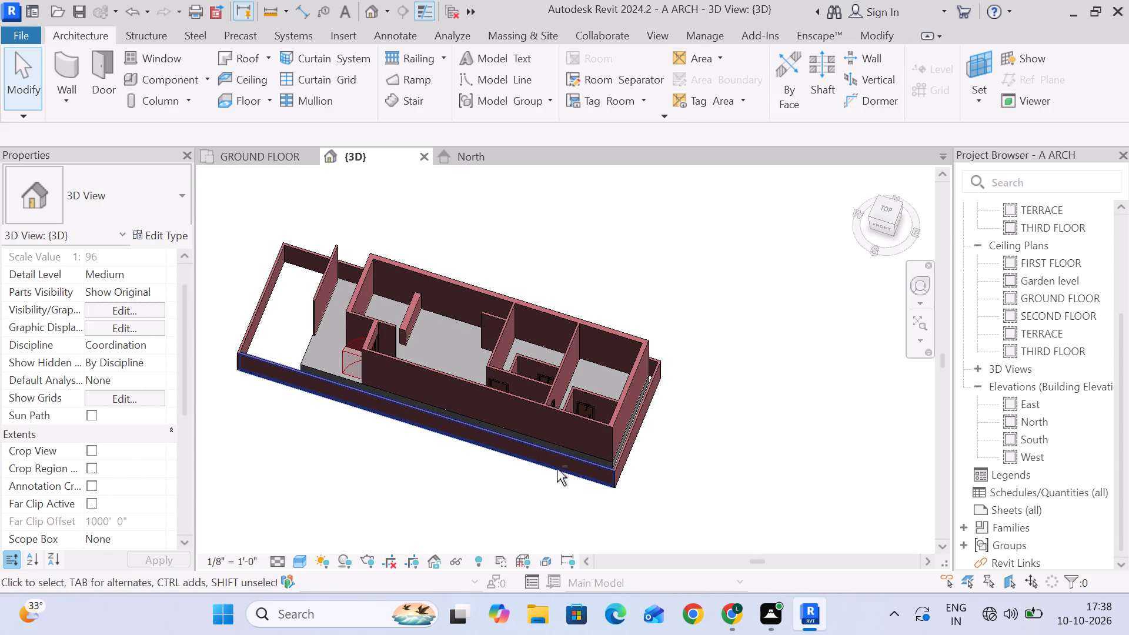
{"action": "scroll", "coordinate": [610, 500], "scroll_direction": "down", "scroll_amount": 4}
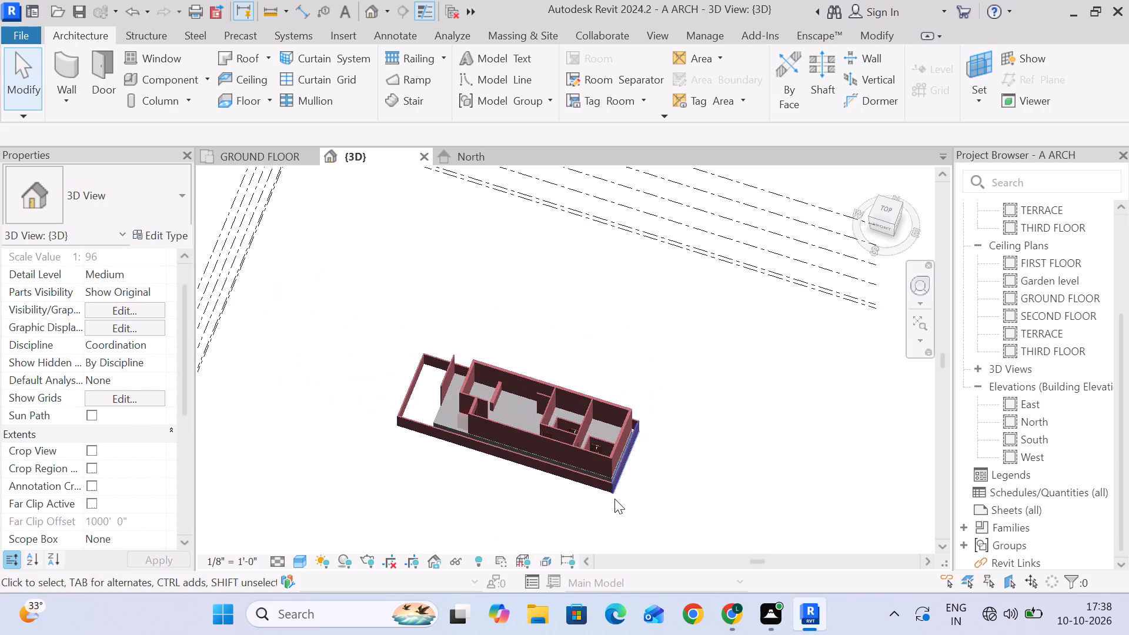
{"action": "middle_click_drag", "start_coordinate": [616, 485], "coordinate": [648, 328]}
{"action": "scroll", "coordinate": [497, 392], "scroll_direction": "down", "scroll_amount": 2}
{"action": "middle_click_drag", "start_coordinate": [502, 394], "coordinate": [740, 302], "text": "shift"}
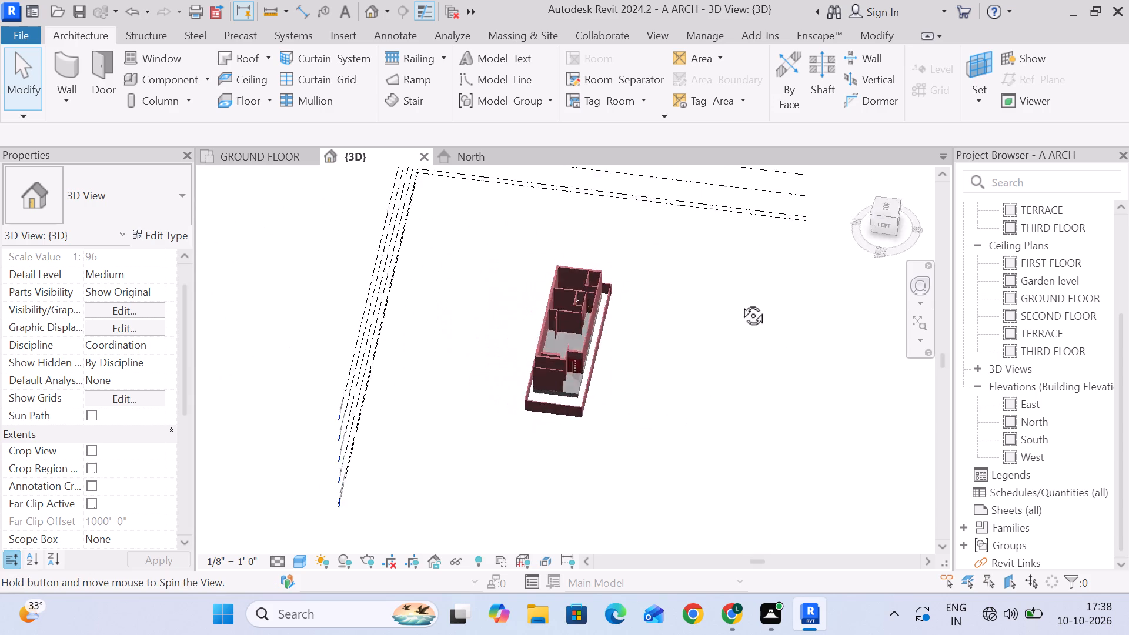
{"action": "middle_click_drag", "start_coordinate": [740, 302], "coordinate": [622, 286], "text": "shift"}
{"action": "scroll", "coordinate": [536, 310], "scroll_direction": "up", "scroll_amount": 6}
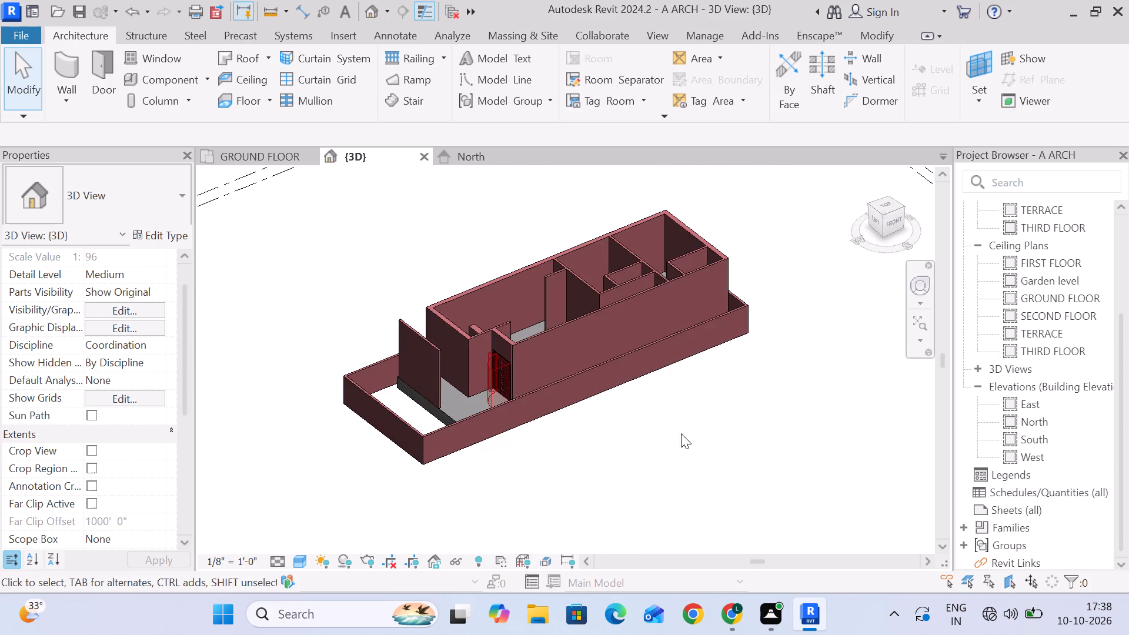
{"action": "middle_click_drag", "start_coordinate": [719, 435], "coordinate": [772, 446], "text": "shift"}
Return to the GROUND FLOOR plan and examine the room layout from the toilets across to the entrance.
{"action": "left_click", "coordinate": [256, 159]}
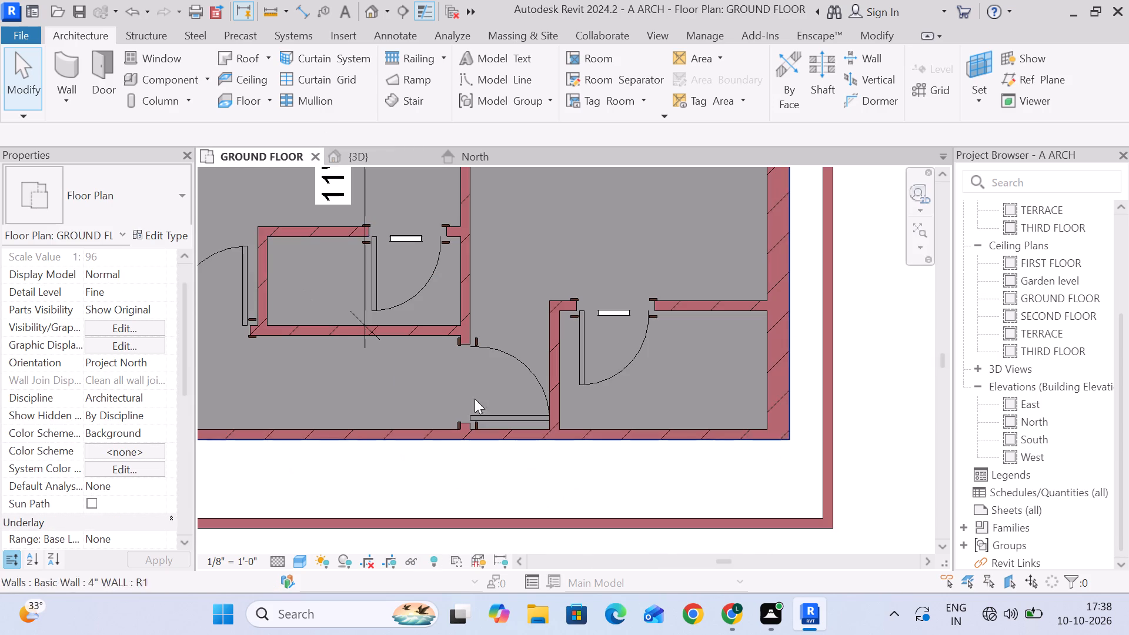
{"action": "scroll", "coordinate": [554, 375], "scroll_direction": "down", "scroll_amount": 5}
{"action": "middle_click_drag", "start_coordinate": [435, 305], "coordinate": [498, 306]}
{"action": "scroll", "coordinate": [553, 320], "scroll_direction": "down", "scroll_amount": 4}
{"action": "scroll", "coordinate": [387, 312], "scroll_direction": "up", "scroll_amount": 5}
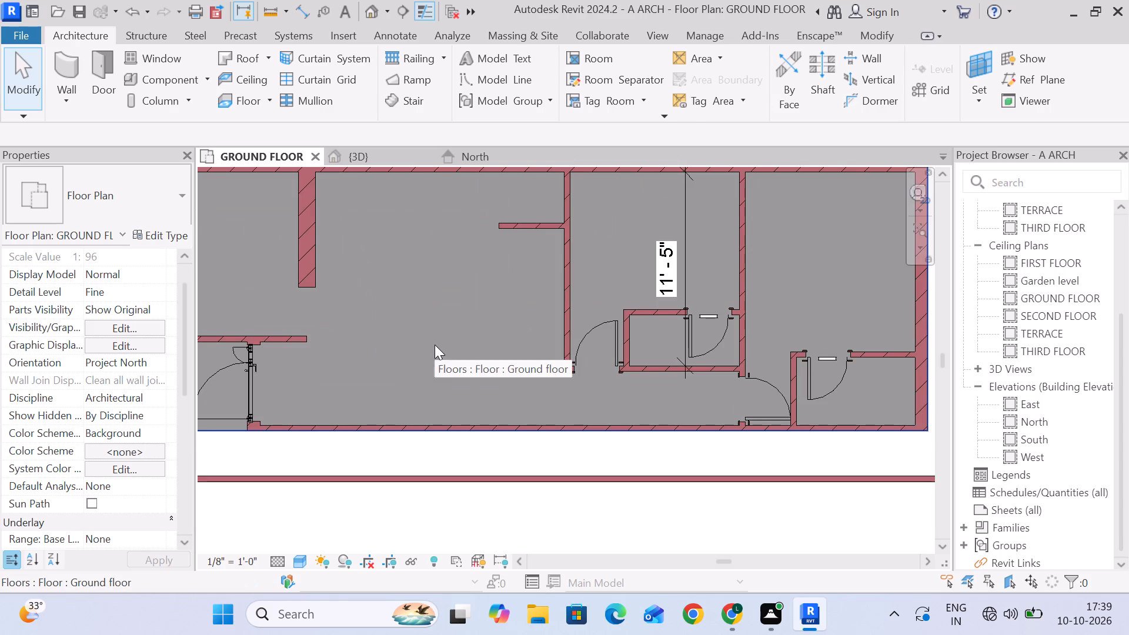
{"action": "scroll", "coordinate": [435, 342], "scroll_direction": "down", "scroll_amount": 2}
{"action": "middle_click_drag", "start_coordinate": [430, 341], "coordinate": [414, 309]}
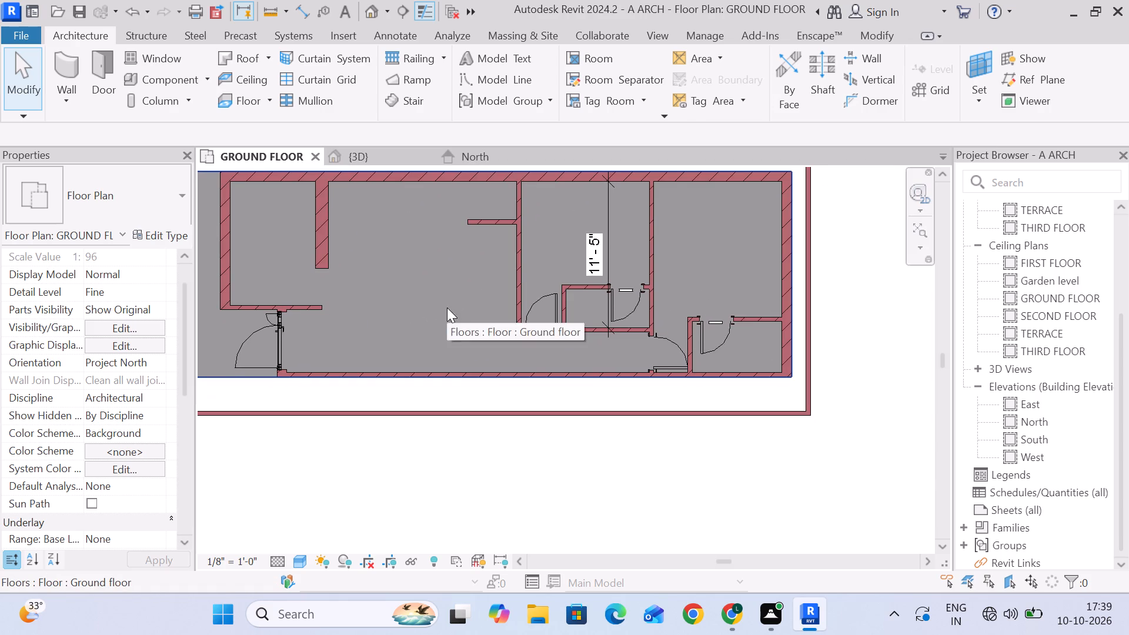
{"action": "middle_click_drag", "start_coordinate": [447, 308], "coordinate": [517, 300]}
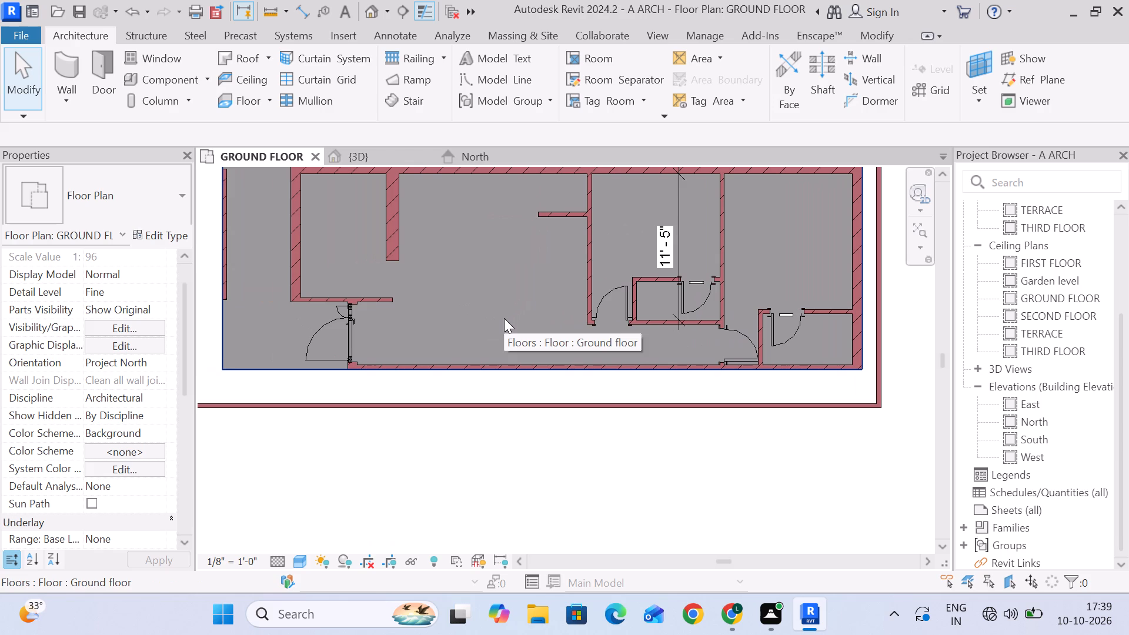
{"action": "scroll", "coordinate": [457, 299], "scroll_direction": "down", "scroll_amount": 2}
{"action": "scroll", "coordinate": [457, 299], "scroll_direction": "up", "scroll_amount": 2}
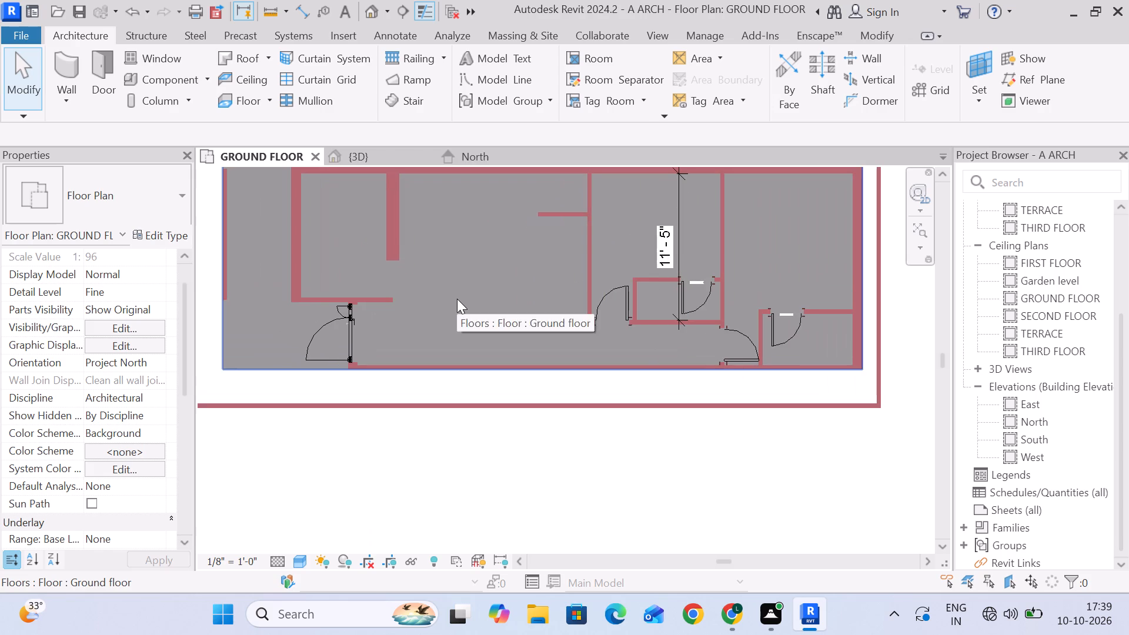
Inspect the 1' partition wall near the entrance and its clearance to the adjacent short wall.
{"action": "left_click", "coordinate": [391, 235]}
{"action": "scroll", "coordinate": [397, 284], "scroll_direction": "up", "scroll_amount": 4}
{"action": "middle_click_drag", "start_coordinate": [432, 290], "coordinate": [479, 361]}
{"action": "scroll", "coordinate": [484, 353], "scroll_direction": "down", "scroll_amount": 1}
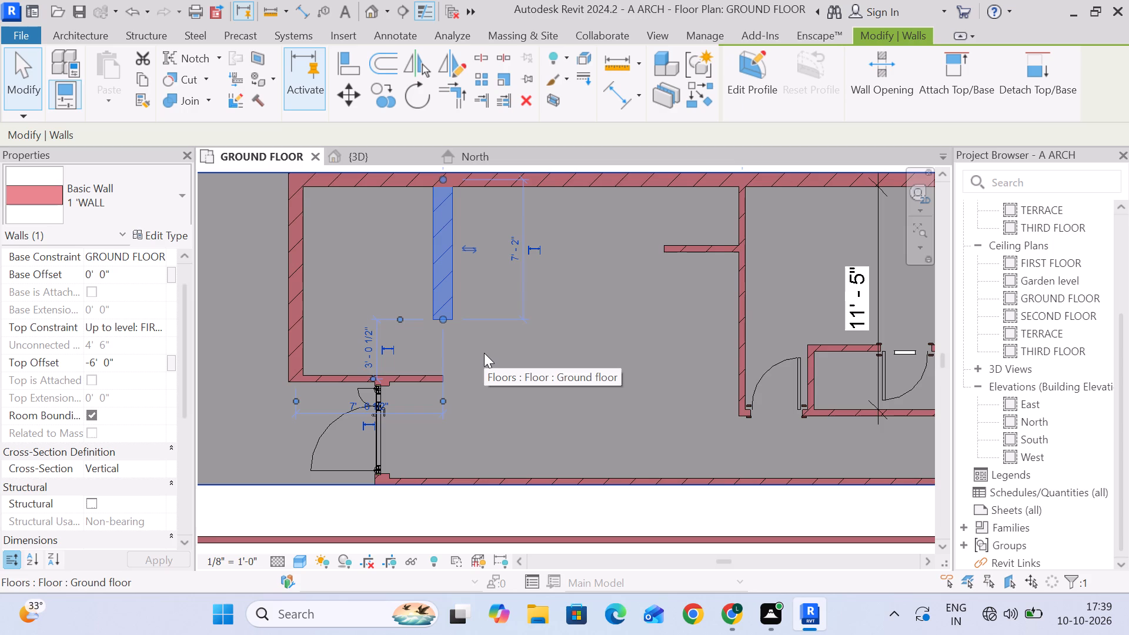
{"action": "scroll", "coordinate": [453, 343], "scroll_direction": "up", "scroll_amount": 4}
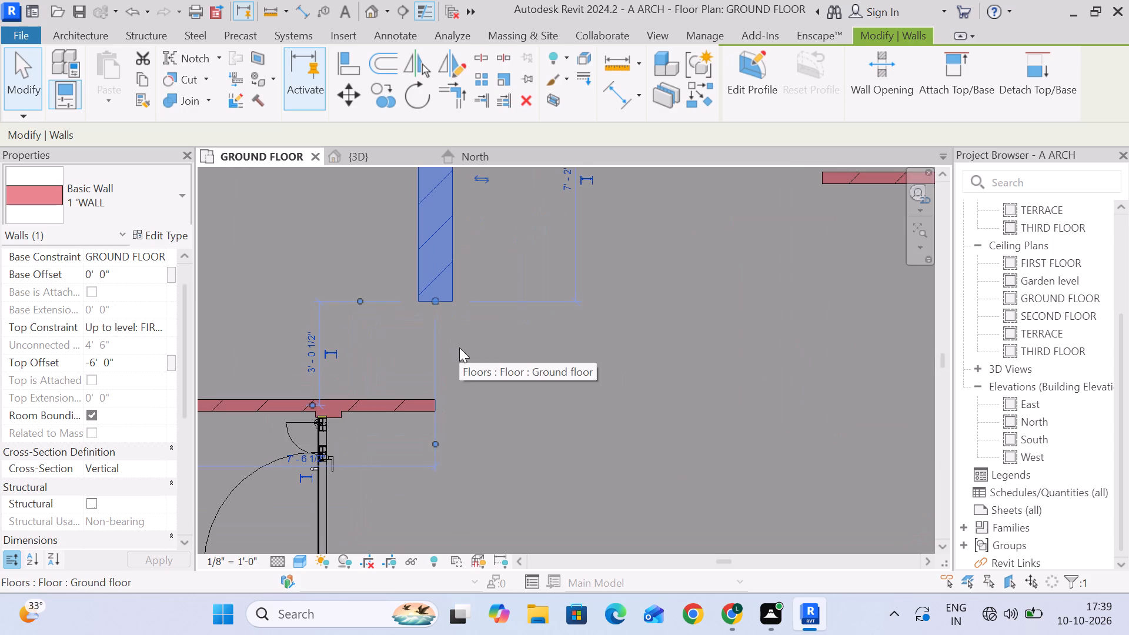
{"action": "scroll", "coordinate": [461, 347], "scroll_direction": "down", "scroll_amount": 4}
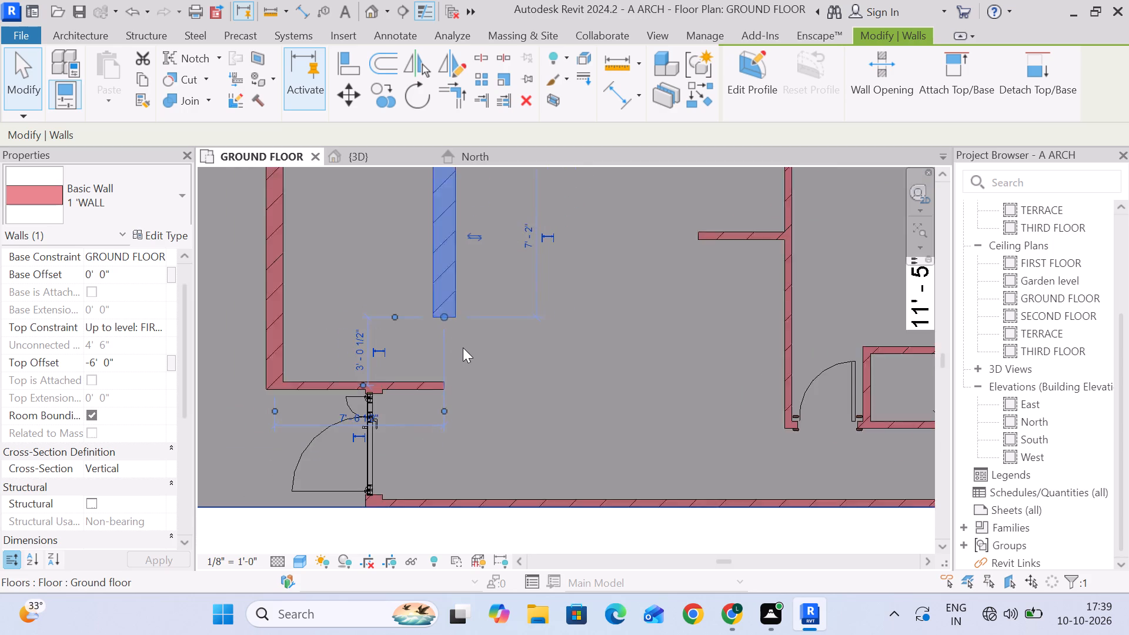
{"action": "scroll", "coordinate": [463, 347], "scroll_direction": "down", "scroll_amount": 1}
{"action": "key", "text": "Escape"}
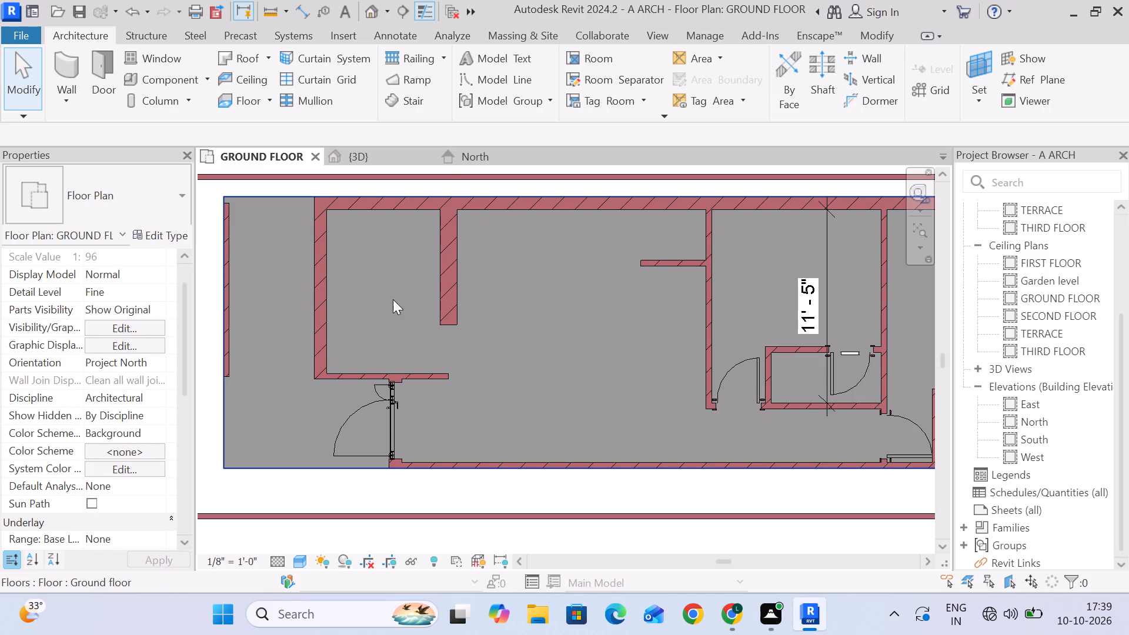
{"action": "left_click", "coordinate": [450, 286]}
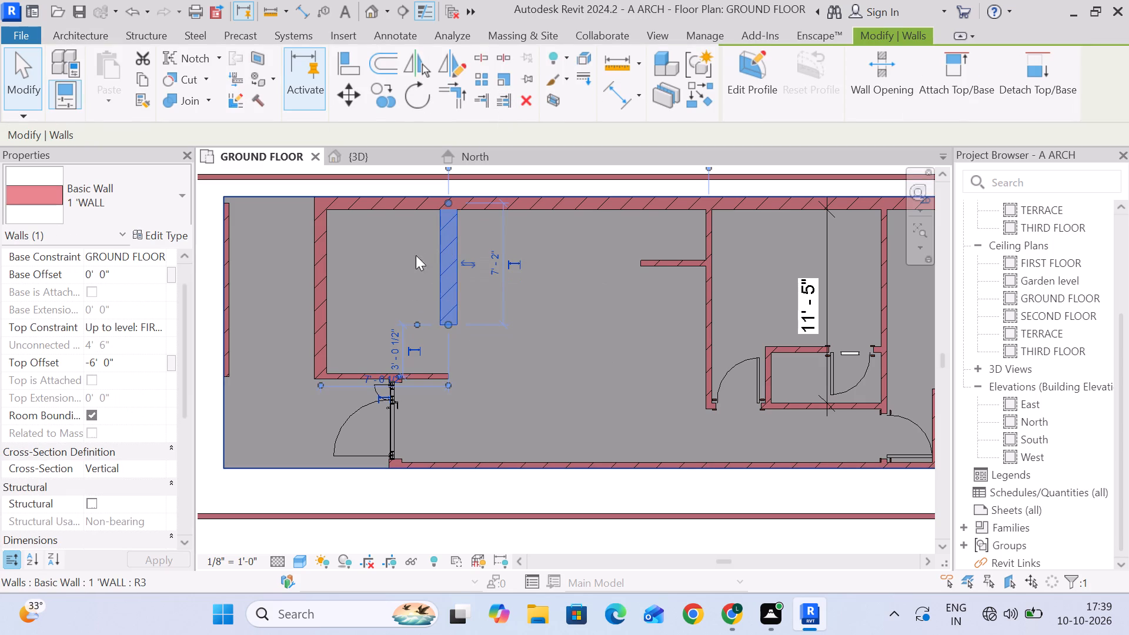
{"action": "key", "text": "Escape"}
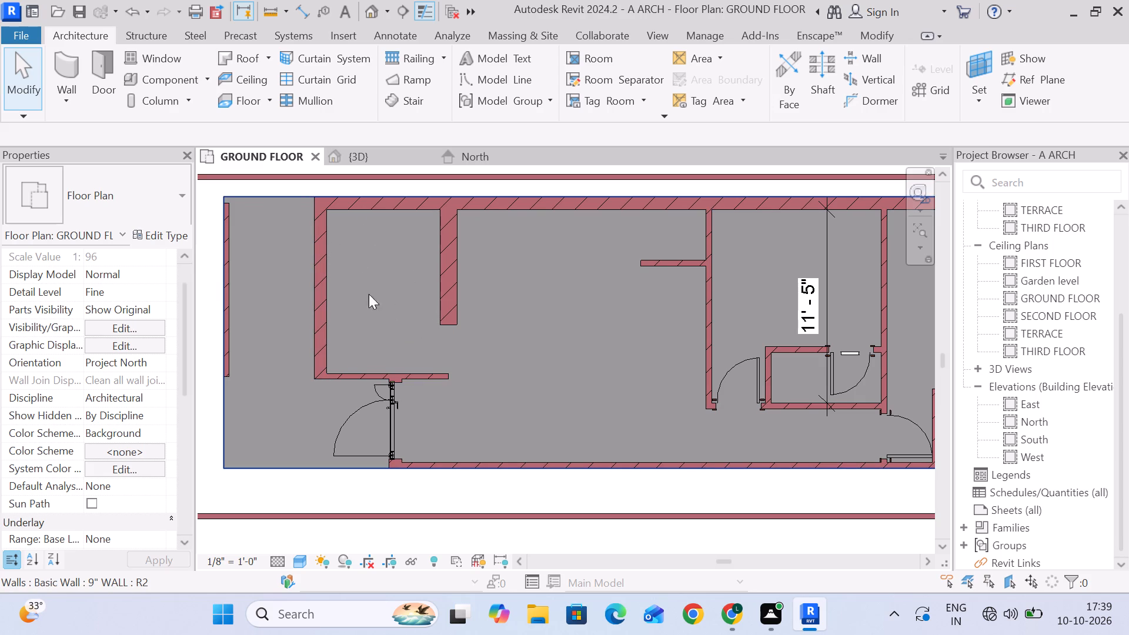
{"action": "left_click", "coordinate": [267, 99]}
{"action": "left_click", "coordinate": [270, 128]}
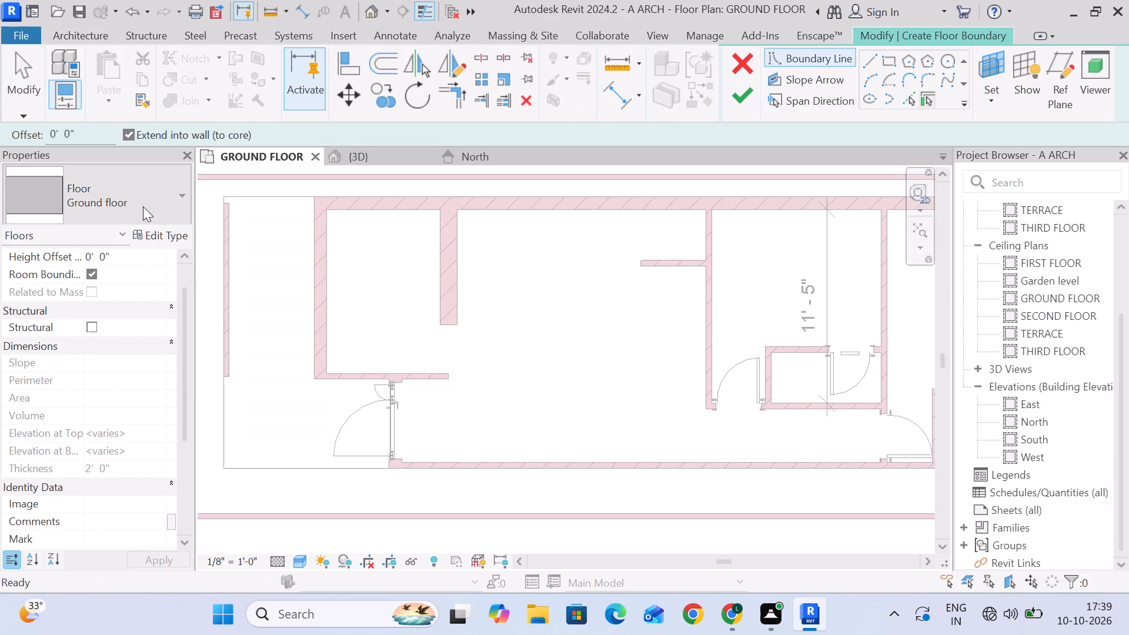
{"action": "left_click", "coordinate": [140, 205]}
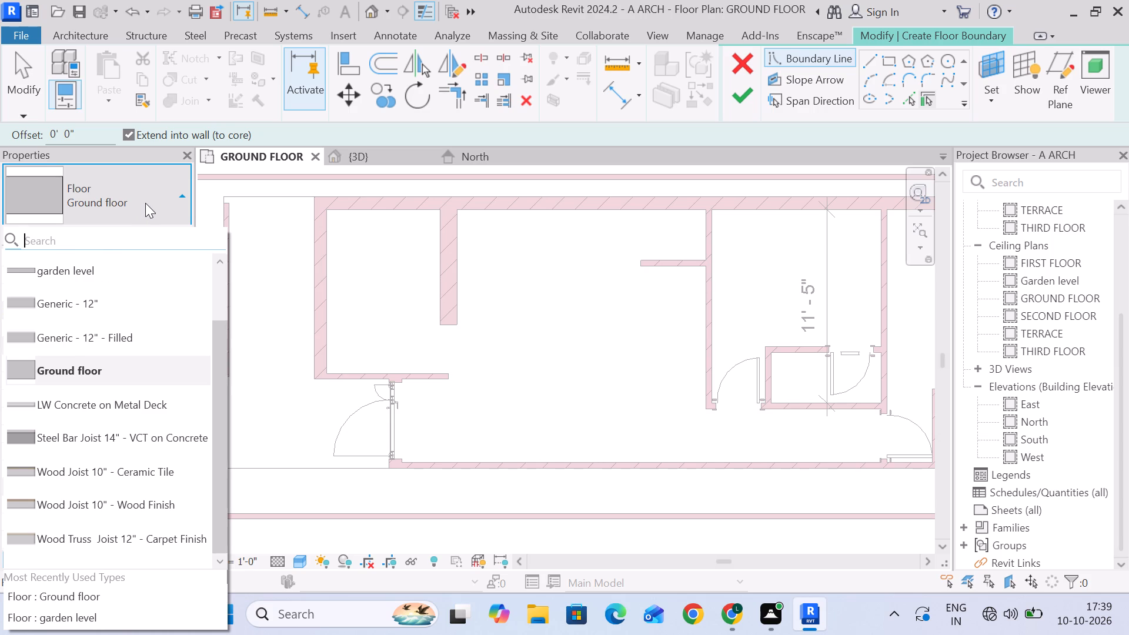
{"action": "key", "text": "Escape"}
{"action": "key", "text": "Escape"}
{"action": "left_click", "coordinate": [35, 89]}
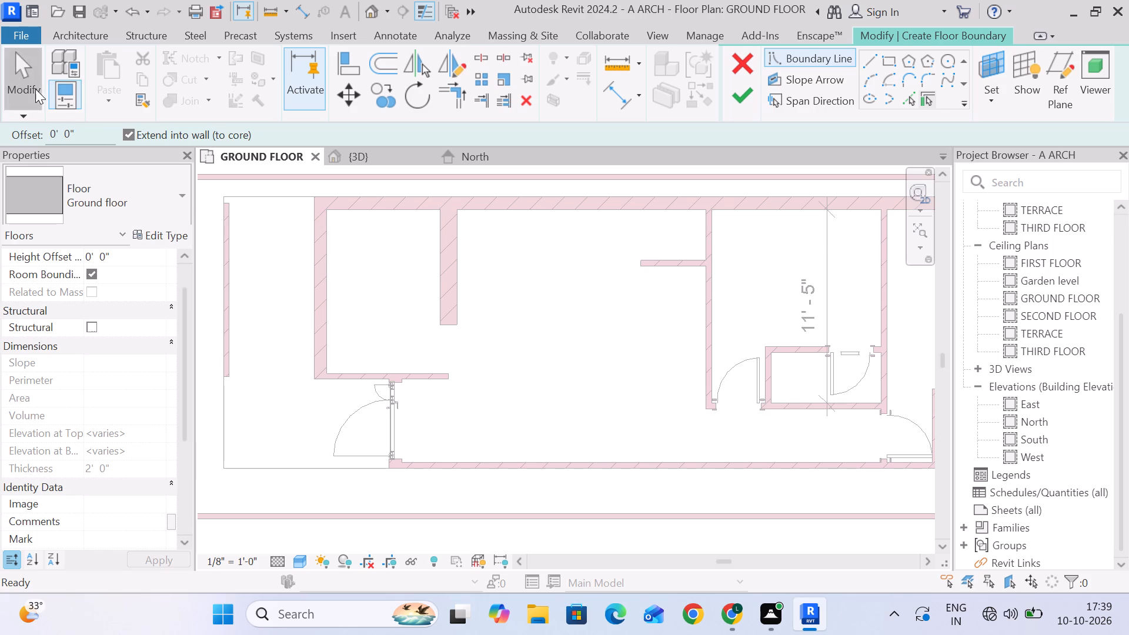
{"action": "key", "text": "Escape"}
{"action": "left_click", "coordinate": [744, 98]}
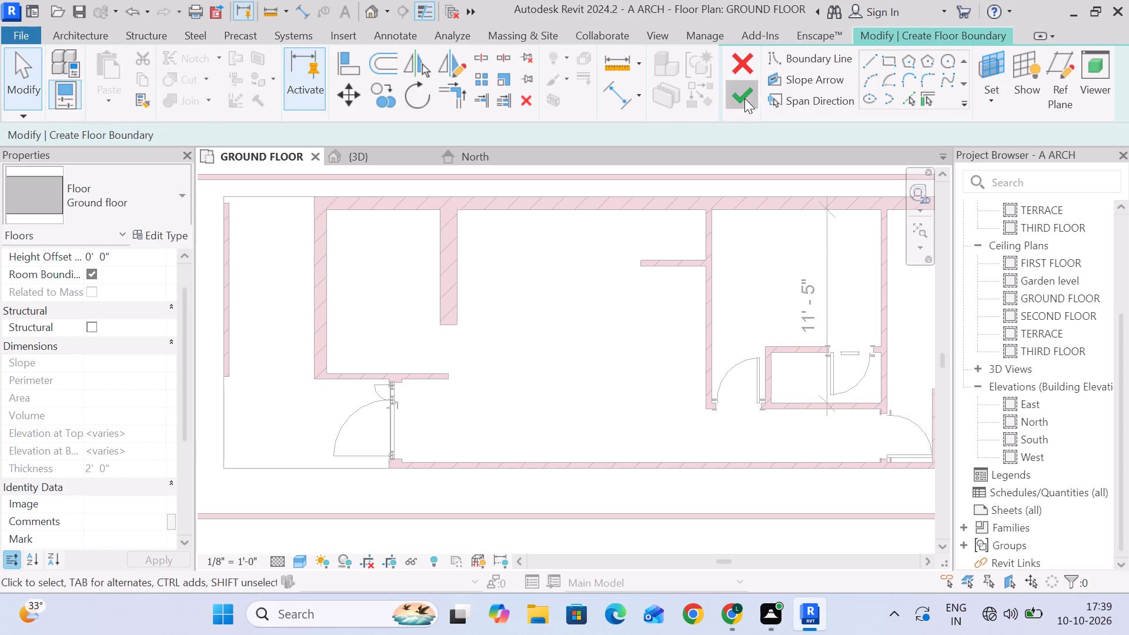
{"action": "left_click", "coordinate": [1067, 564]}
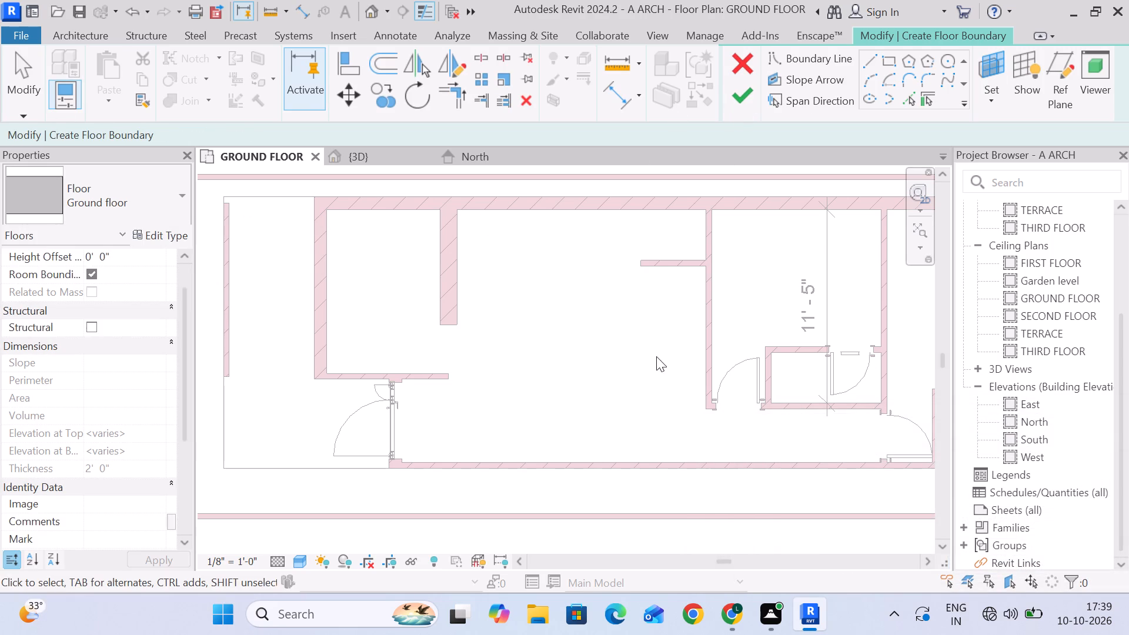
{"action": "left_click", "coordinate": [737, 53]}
Examine the existing ground floor slab's properties and its height in the North elevation, returning to the GROUND FLOOR plan.
{"action": "left_click_drag", "start_coordinate": [560, 293], "coordinate": [566, 297]}
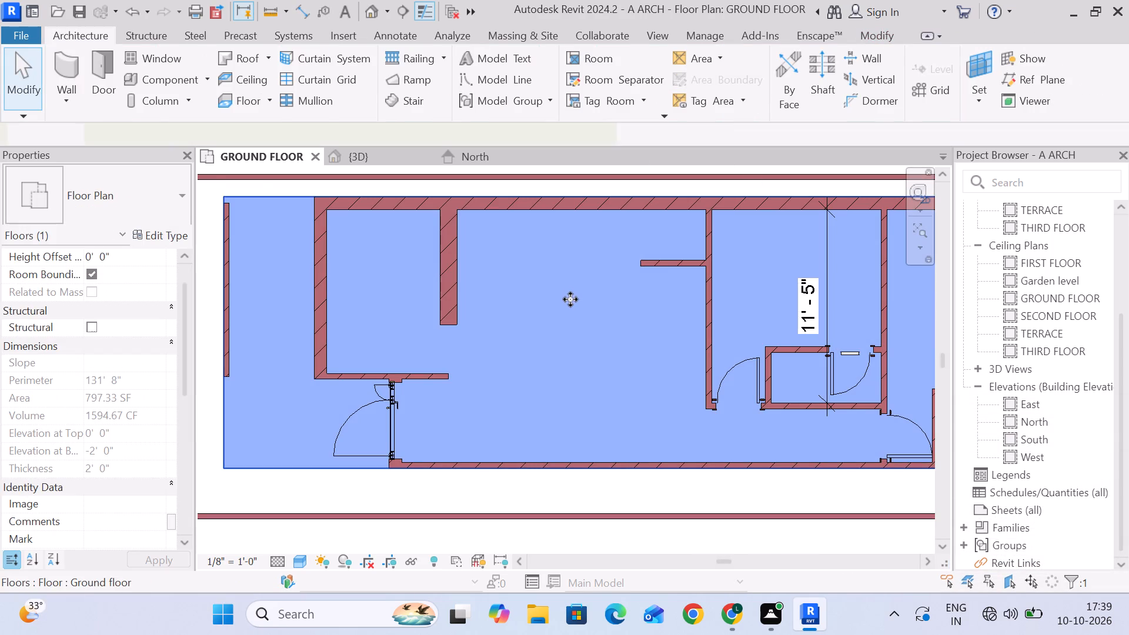
{"action": "scroll", "coordinate": [129, 355], "scroll_direction": "down", "scroll_amount": 3}
{"action": "scroll", "coordinate": [125, 349], "scroll_direction": "up", "scroll_amount": 5}
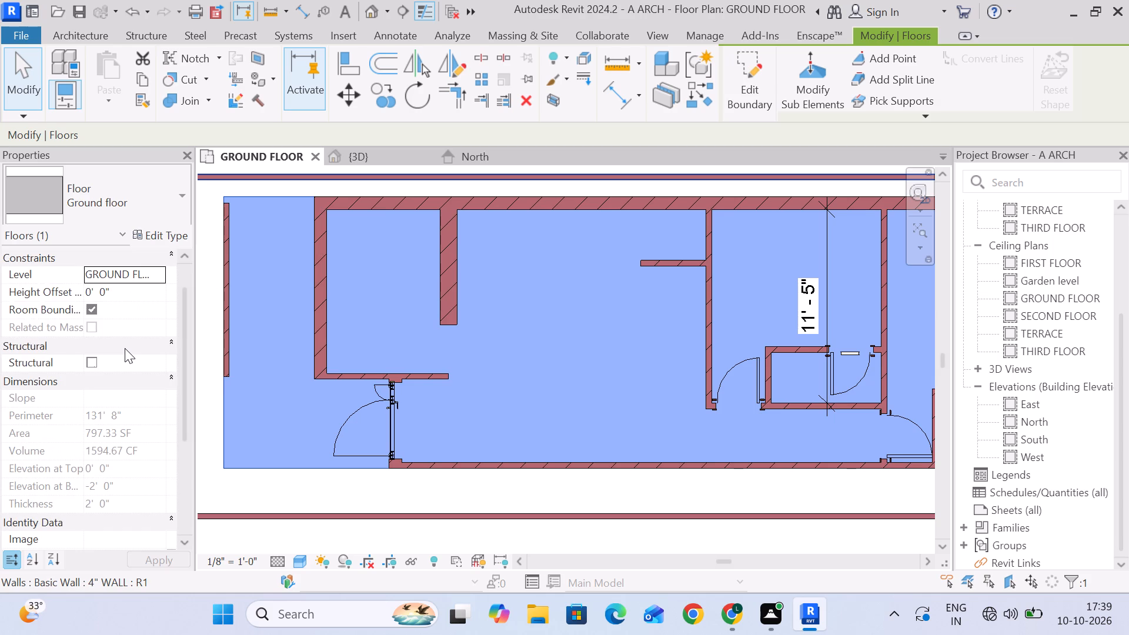
{"action": "scroll", "coordinate": [125, 348], "scroll_direction": "up", "scroll_amount": 3}
{"action": "left_click", "coordinate": [467, 149]}
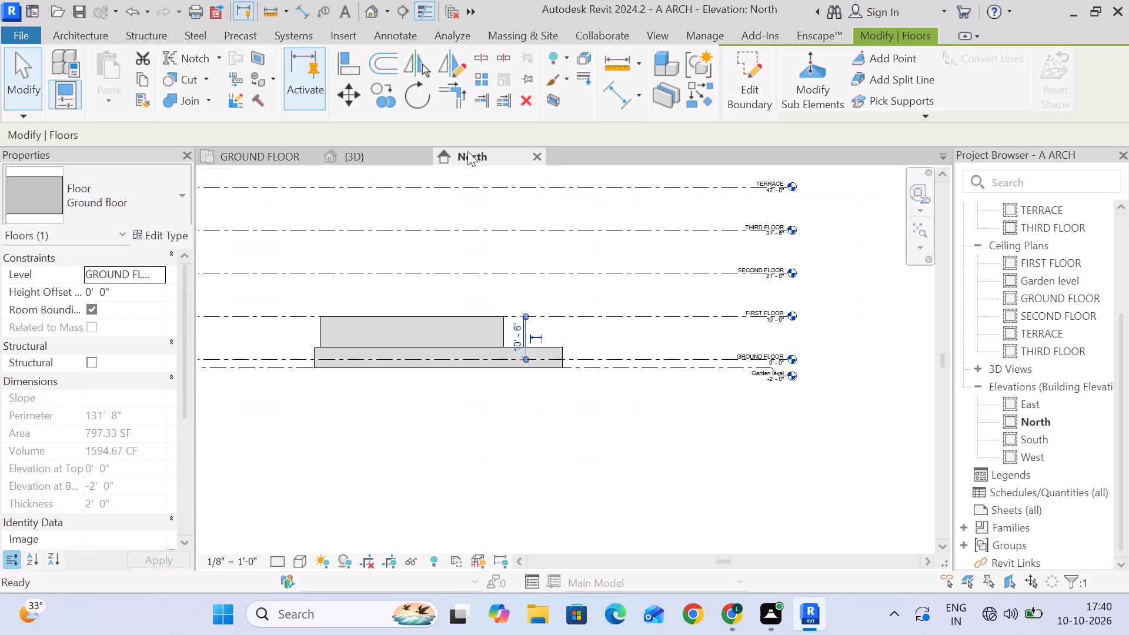
{"action": "scroll", "coordinate": [540, 365], "scroll_direction": "up", "scroll_amount": 6}
{"action": "scroll", "coordinate": [543, 381], "scroll_direction": "down", "scroll_amount": 2}
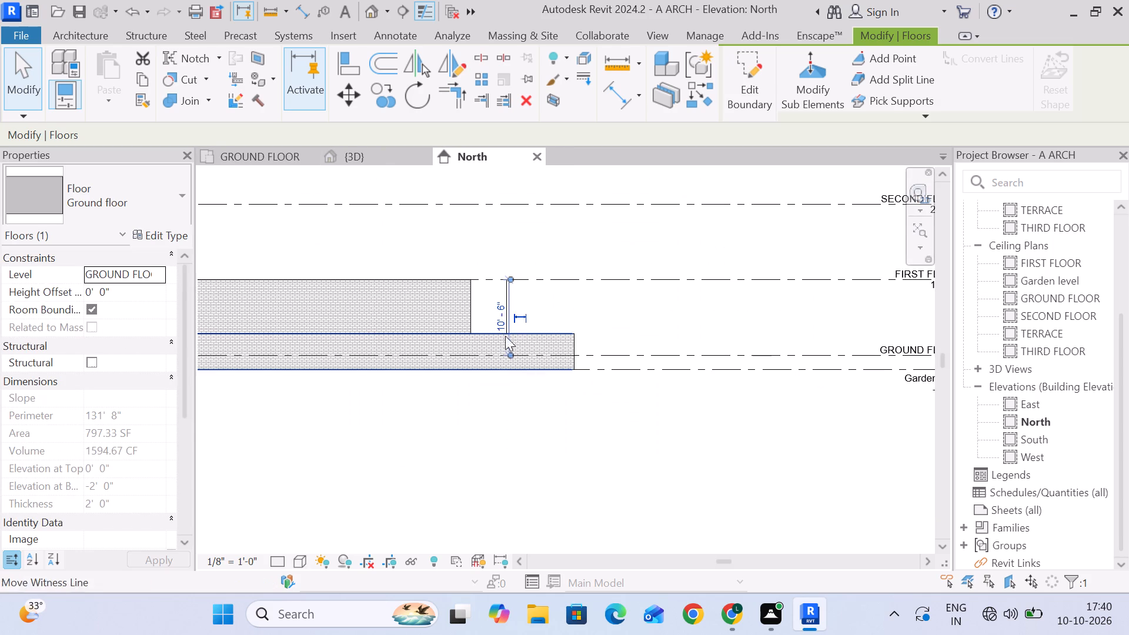
{"action": "left_click", "coordinate": [594, 420]}
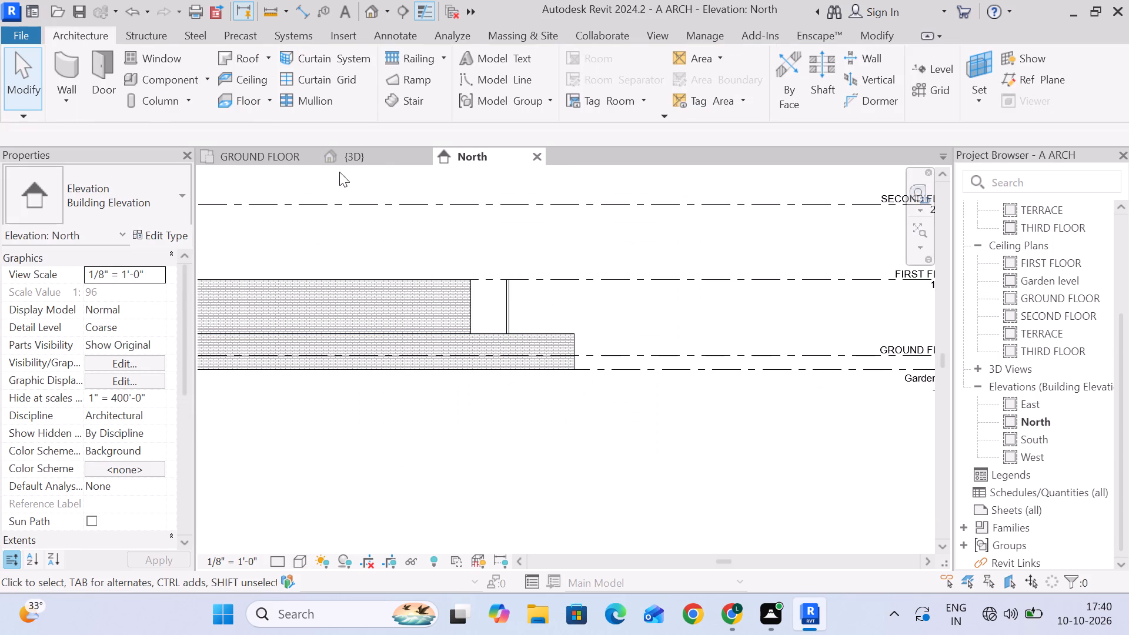
{"action": "left_click", "coordinate": [261, 159]}
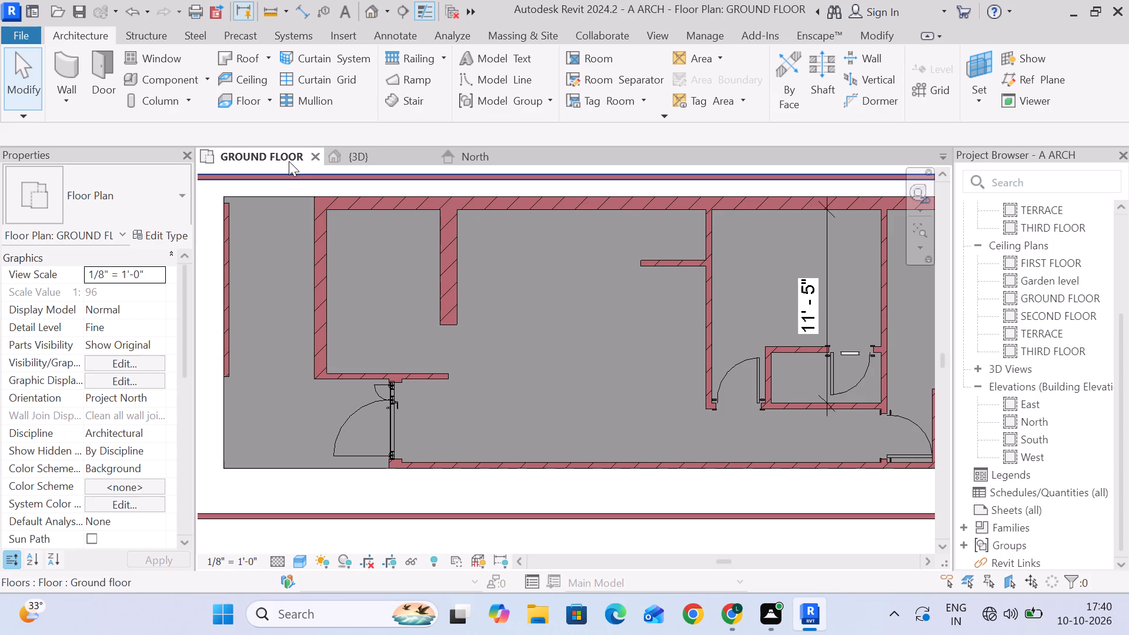
{"action": "left_click_drag", "start_coordinate": [505, 260], "coordinate": [508, 255]}
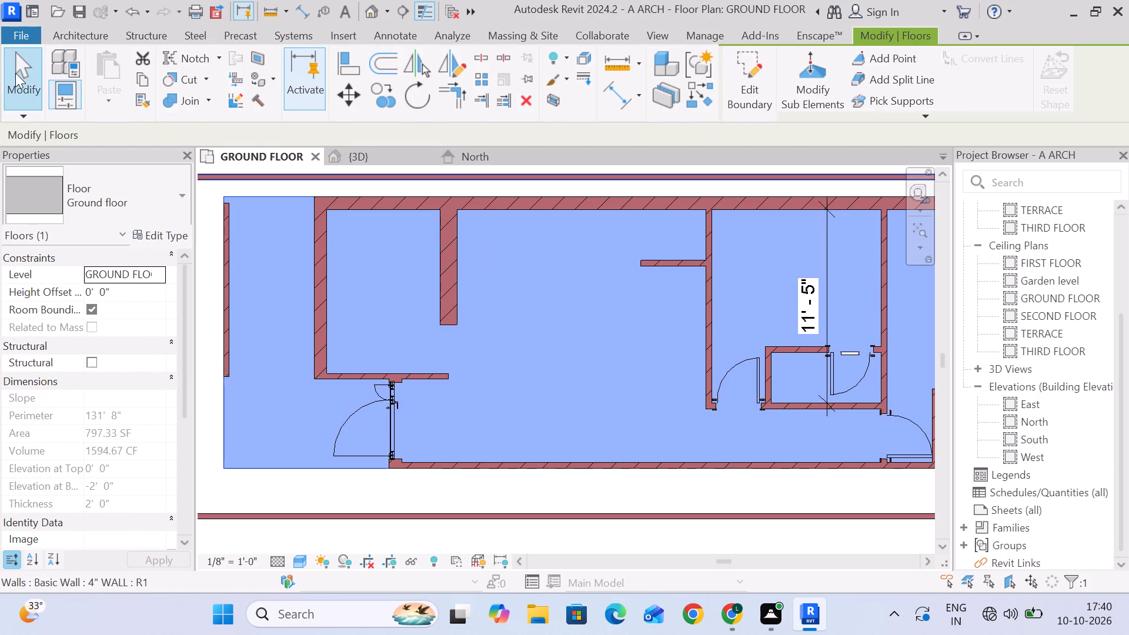
{"action": "left_click", "coordinate": [15, 73]}
Start a new architectural floor and duplicate the Ground floor type as FLOORING.
{"action": "left_click", "coordinate": [266, 94]}
{"action": "left_click", "coordinate": [268, 131]}
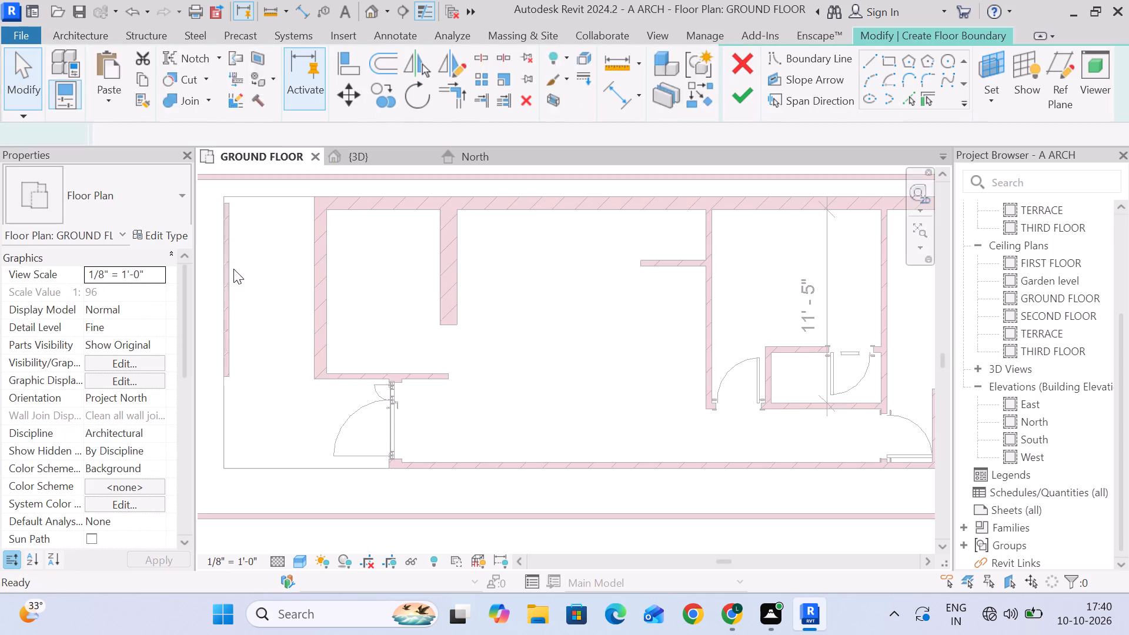
{"action": "left_click", "coordinate": [172, 231]}
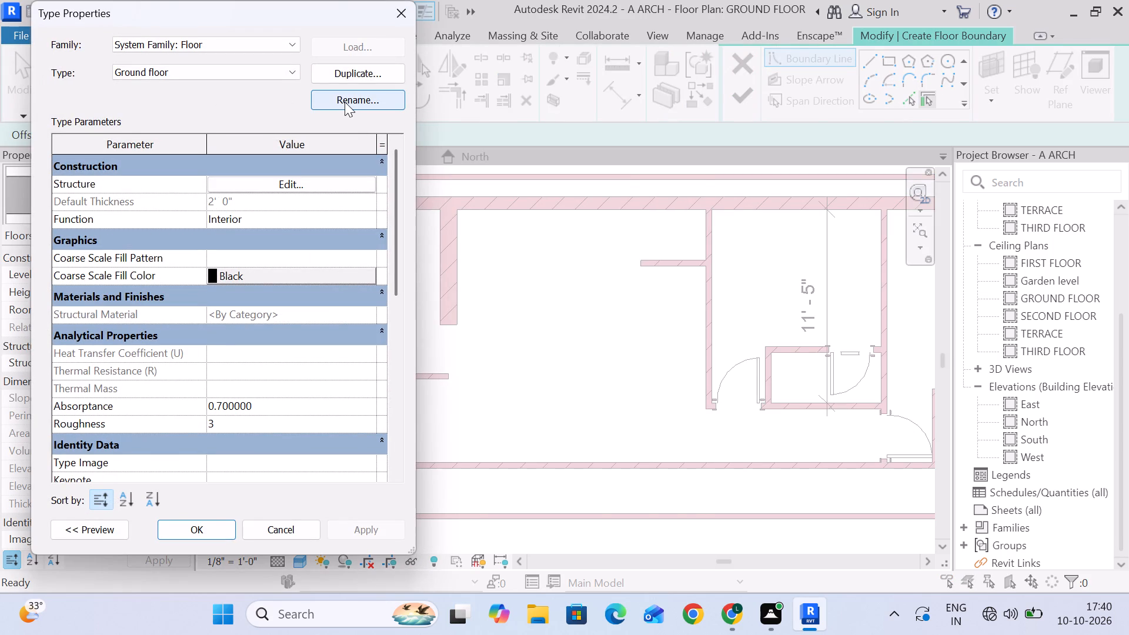
{"action": "left_click", "coordinate": [350, 80]}
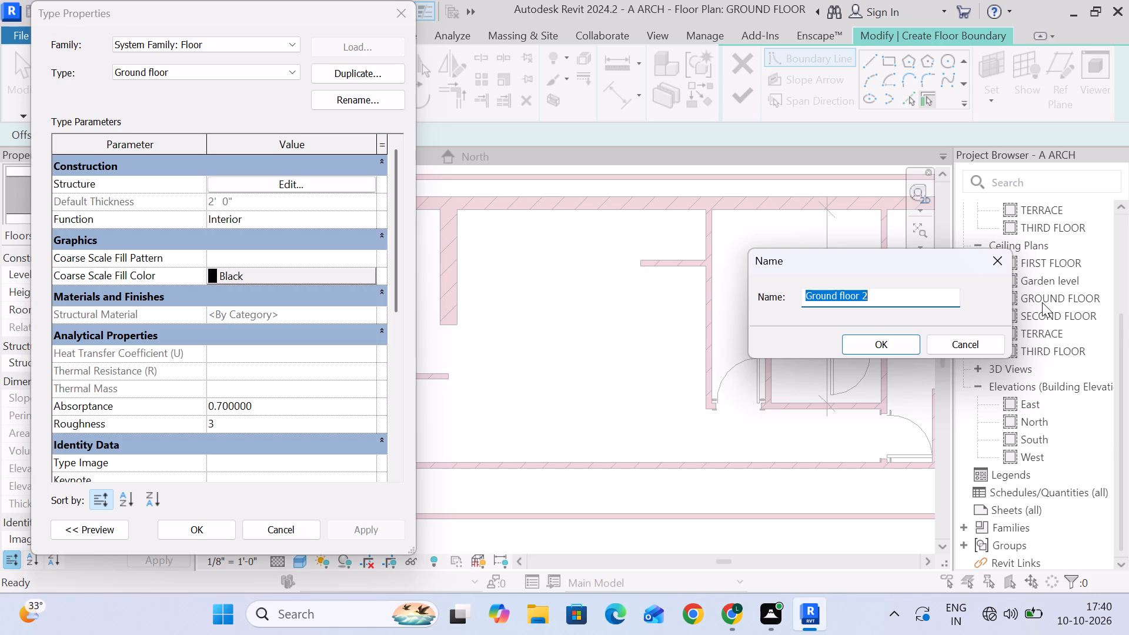
{"action": "type", "text": "FLOORING"}
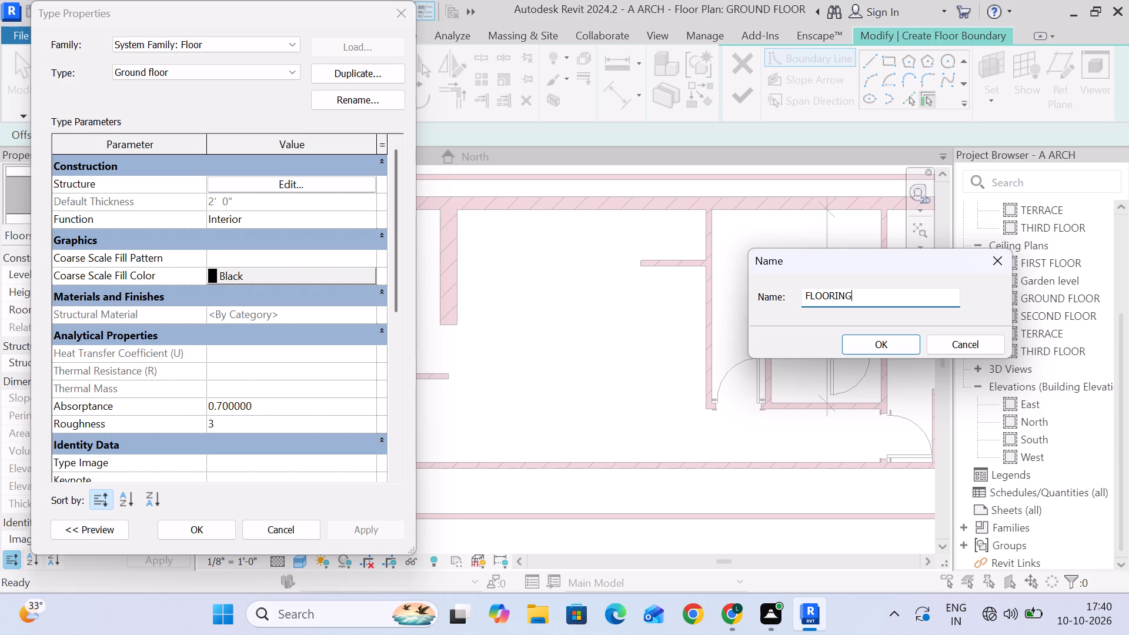
{"action": "key", "text": "Return"}
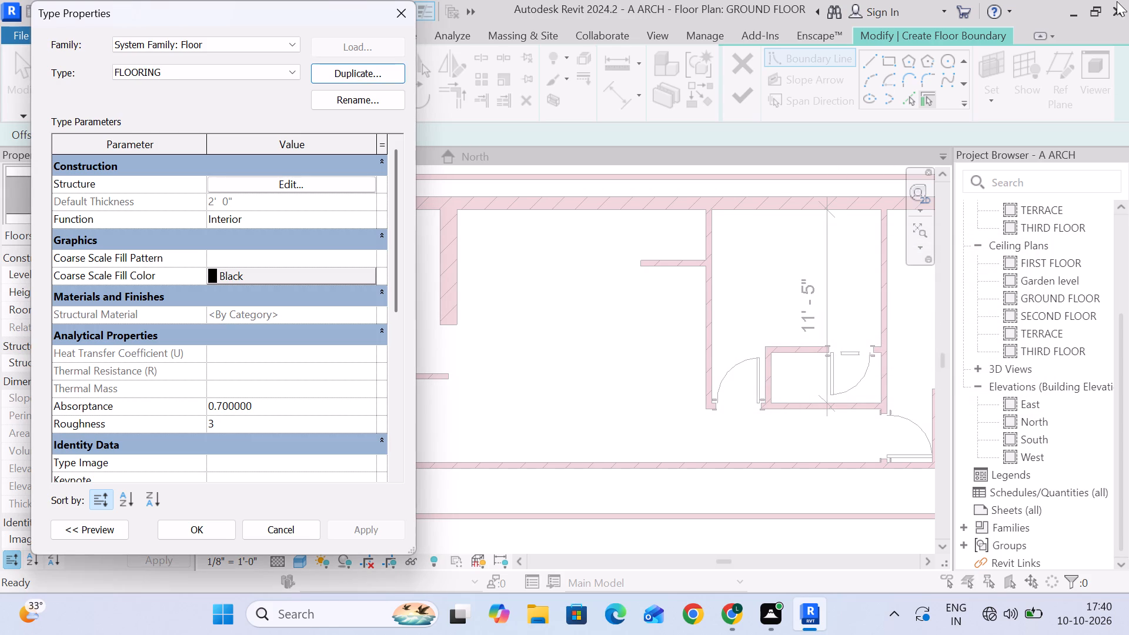
{"action": "left_click", "coordinate": [209, 536]}
Set the structure layer thickness of the FLOORING floor type to 2".
{"action": "left_click", "coordinate": [165, 233]}
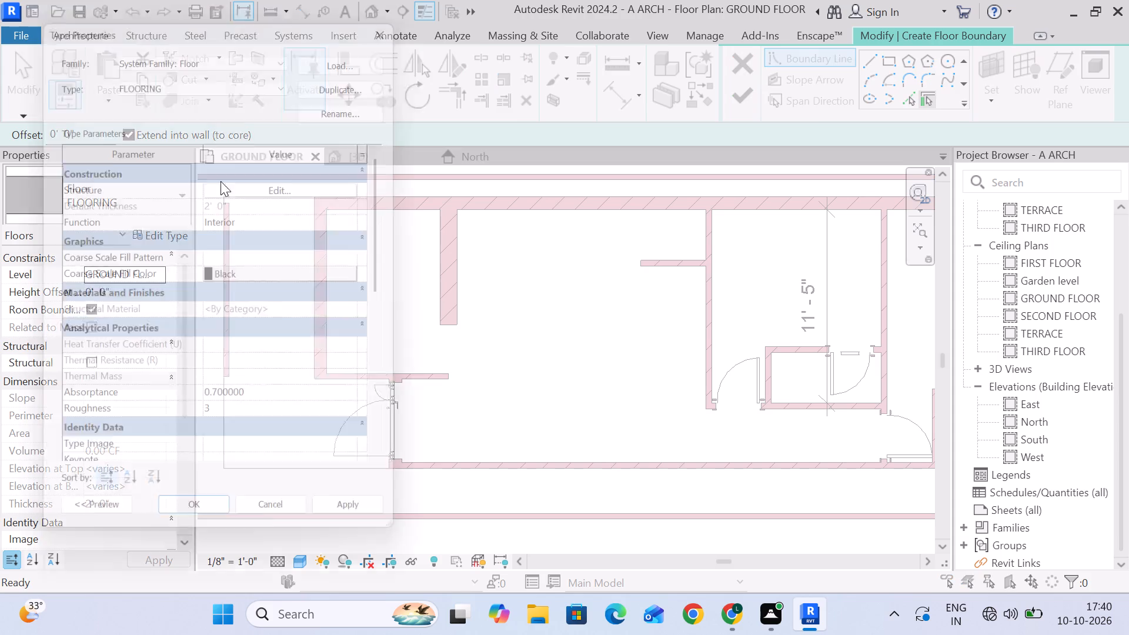
{"action": "left_click", "coordinate": [350, 179]}
{"action": "left_click", "coordinate": [242, 219]}
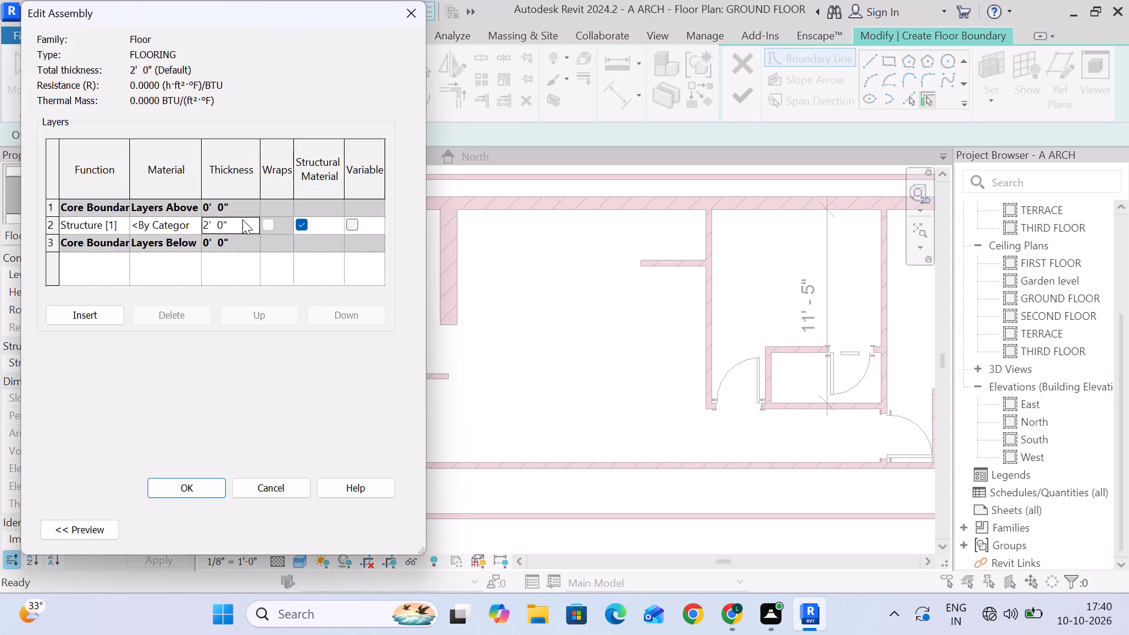
{"action": "key", "text": "2"}
{"action": "key", "text": "Return"}
{"action": "left_click", "coordinate": [253, 220]}
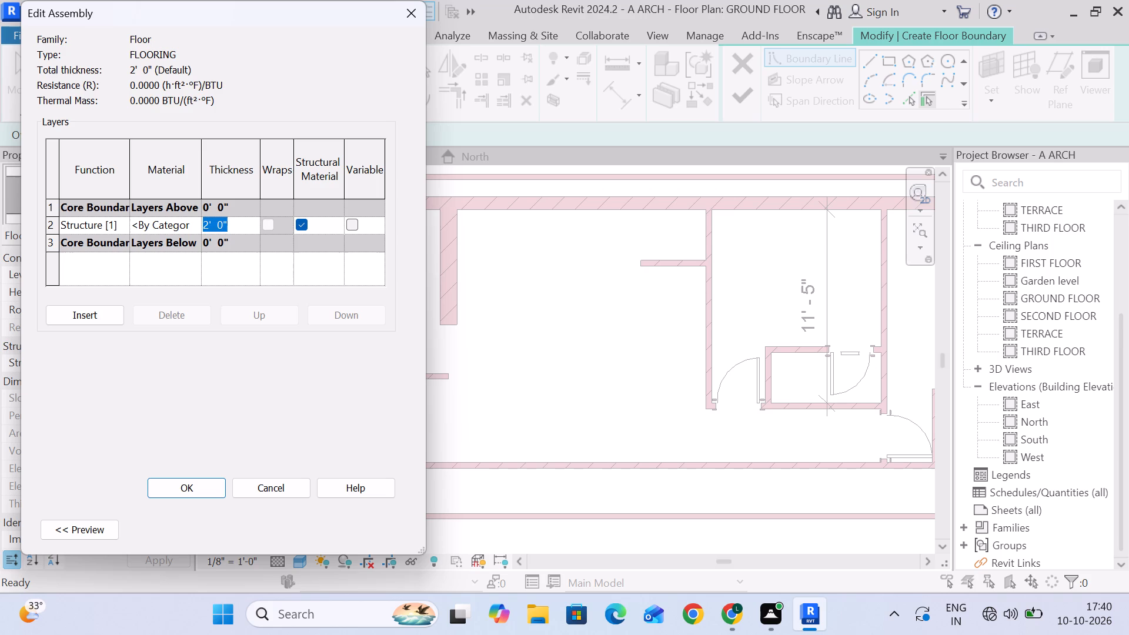
{"action": "key", "text": "2"}
{"action": "key", "text": "shift+quotedbl"}
{"action": "key", "text": "Return"}
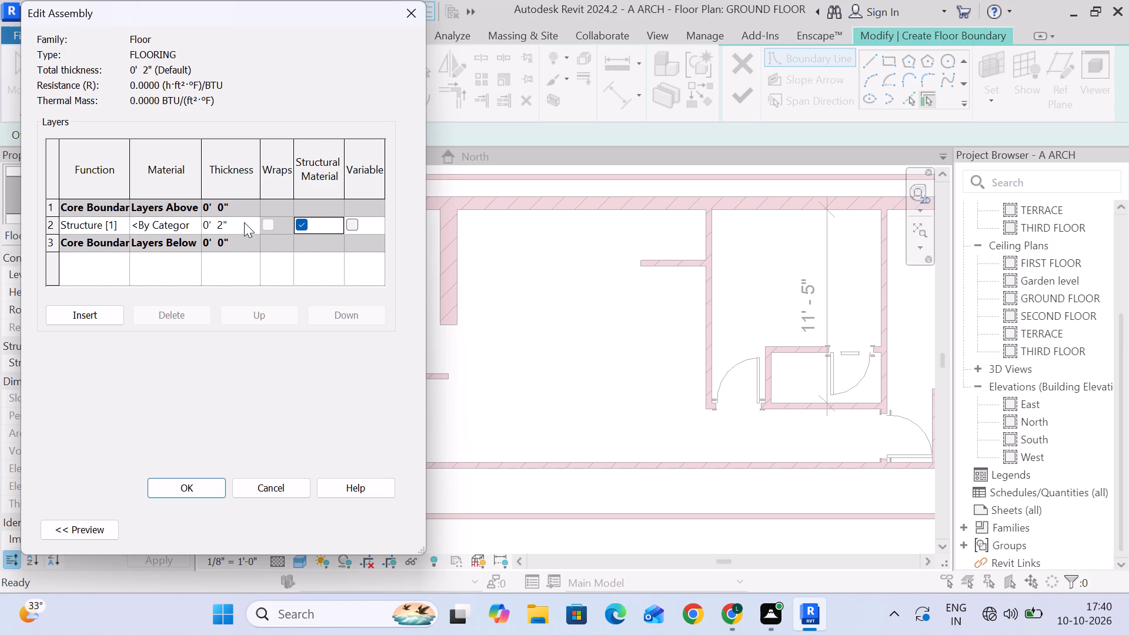
{"action": "left_click", "coordinate": [206, 487]}
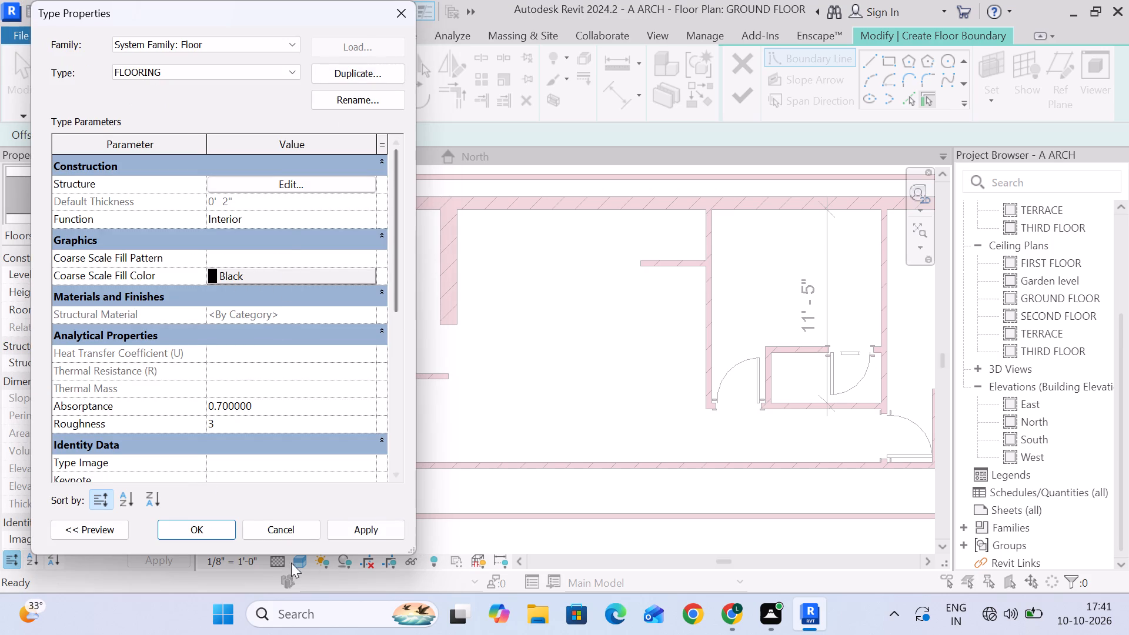
Create a new material named FLOORING for the structure layer of the FLOORING floor type.
{"action": "left_click", "coordinate": [310, 175]}
{"action": "left_click", "coordinate": [303, 160]}
{"action": "left_click", "coordinate": [303, 178]}
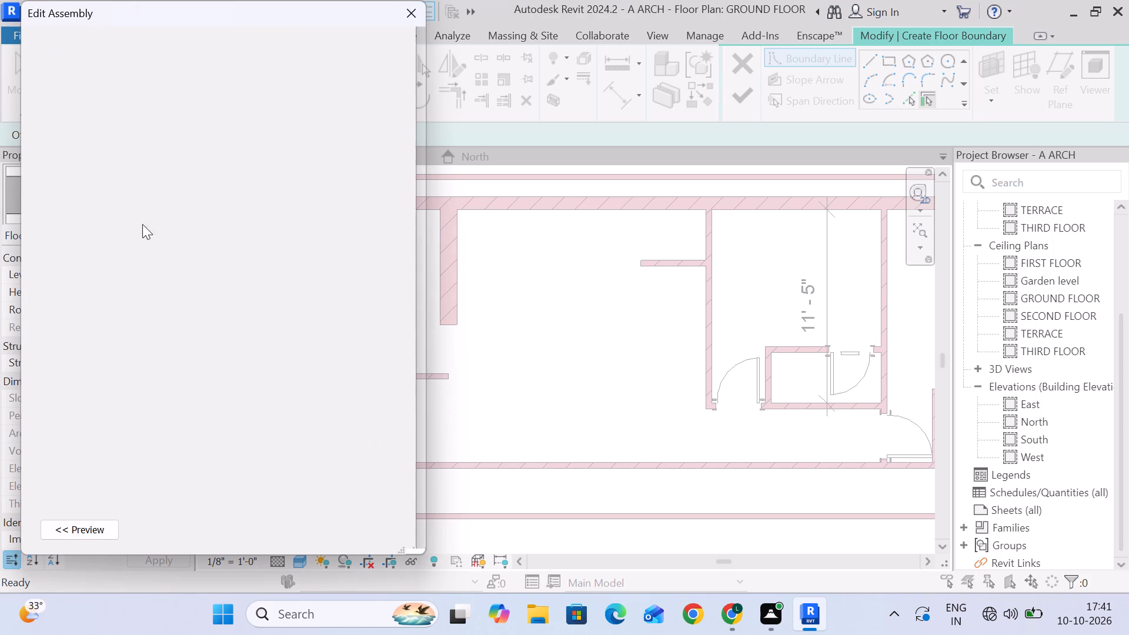
{"action": "left_click", "coordinate": [192, 223]}
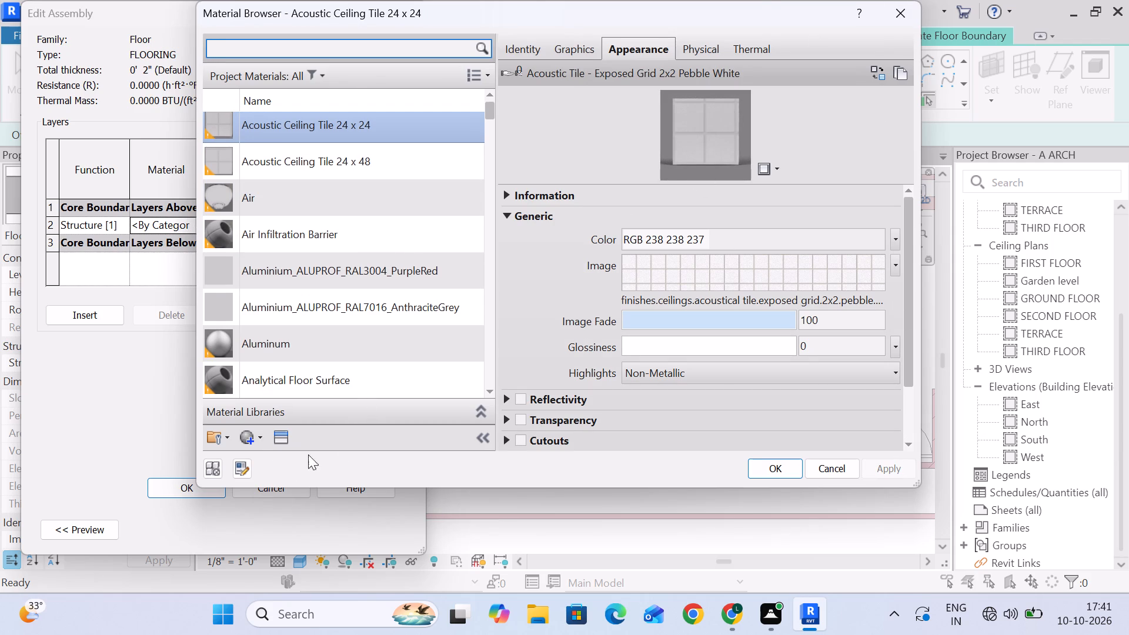
{"action": "left_click", "coordinate": [250, 440]}
{"action": "left_click", "coordinate": [268, 462]}
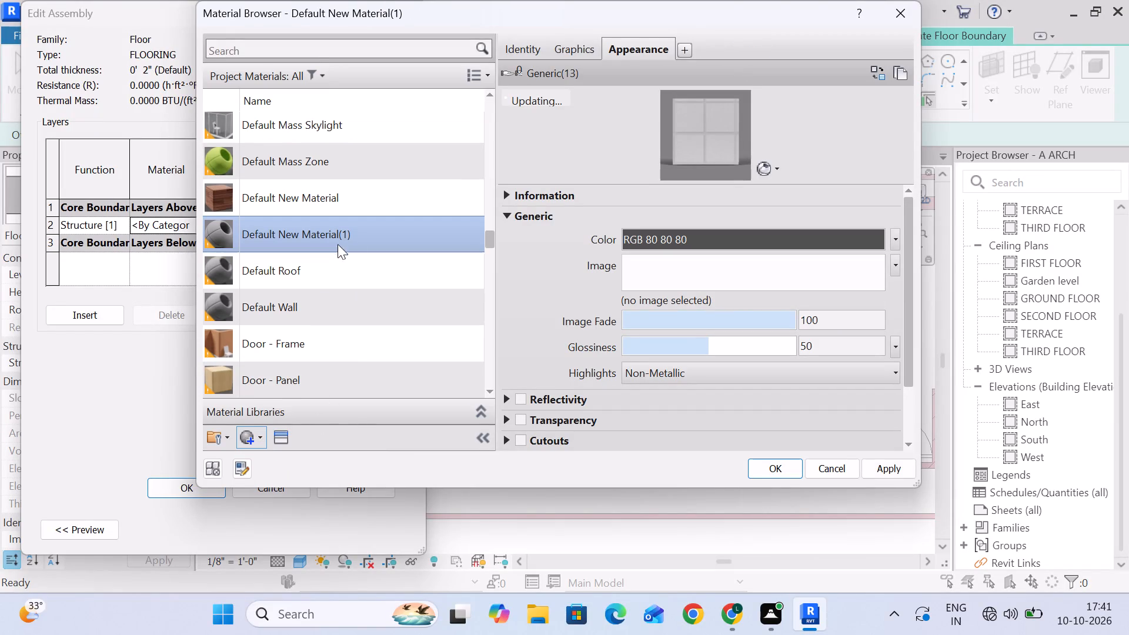
{"action": "right_click", "coordinate": [345, 232]}
{"action": "left_click", "coordinate": [383, 300]}
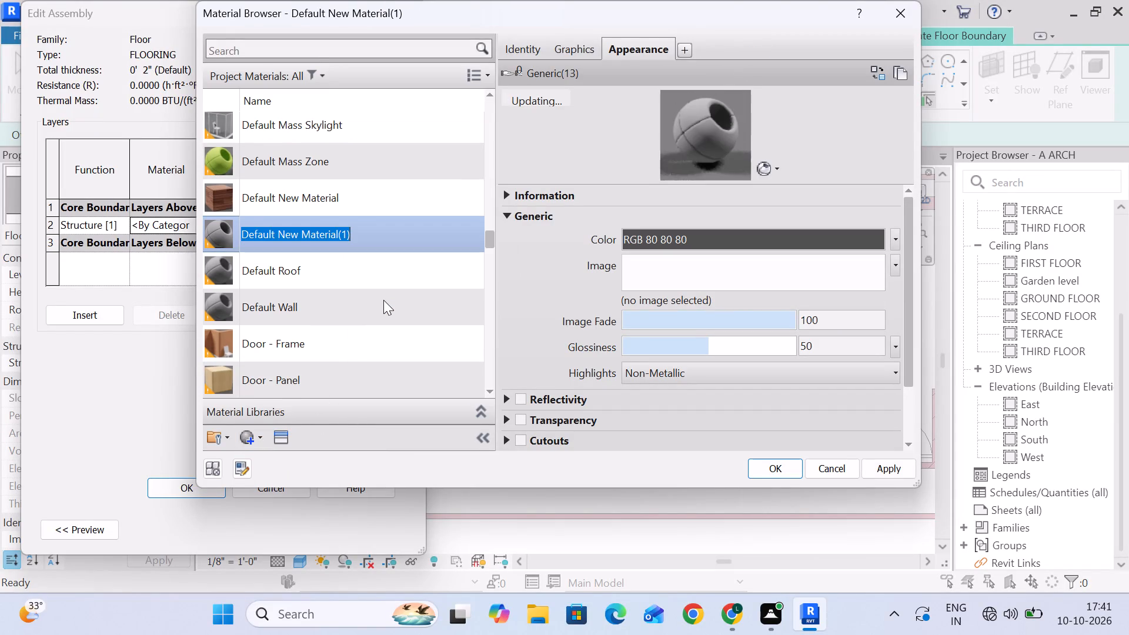
{"action": "type", "text": "FLOOR"}
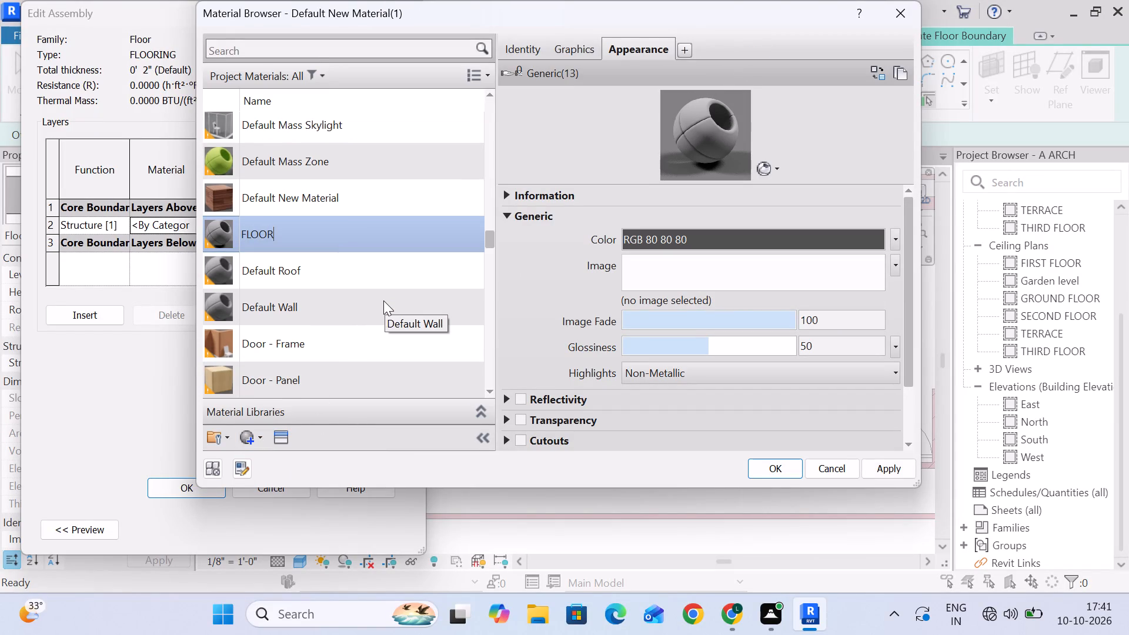
{"action": "key", "text": "i"}
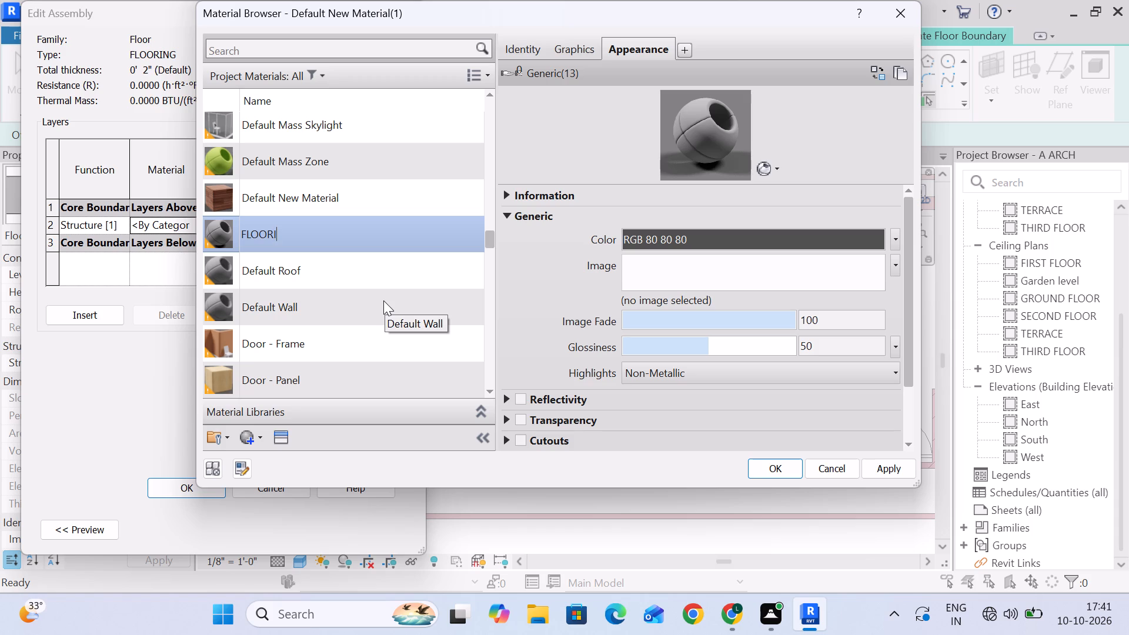
{"action": "type", "text": "NG"}
{"action": "key", "text": "Return"}
Search the asset library for TILES and examine the flooring assets for a suitable FLOORING material appearance.
{"action": "left_click", "coordinate": [288, 429]}
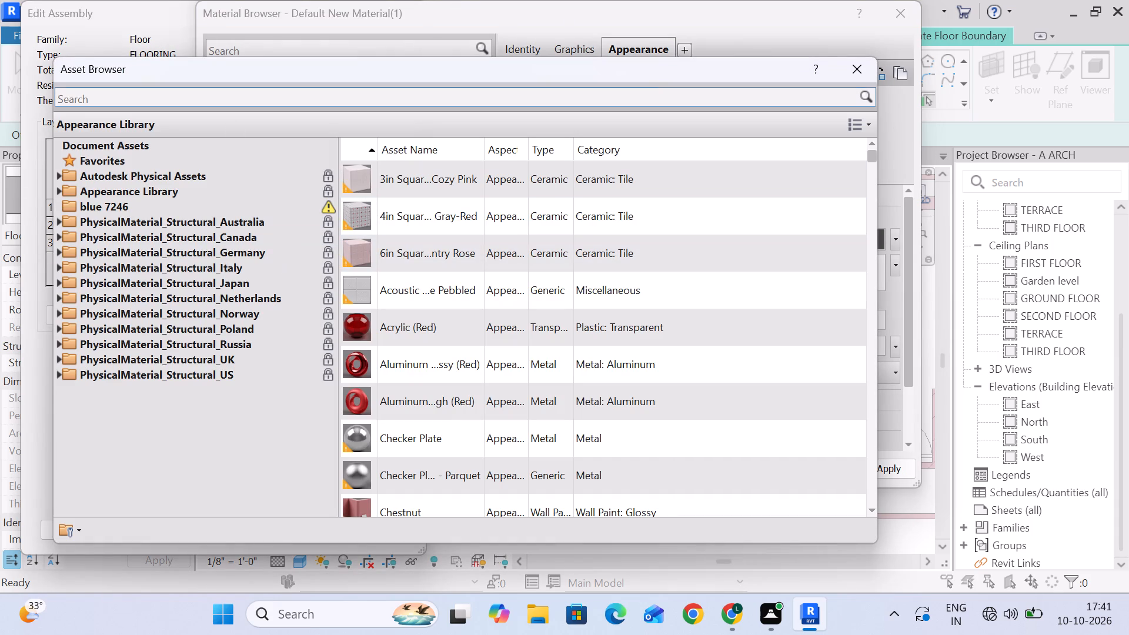
{"action": "left_click", "coordinate": [179, 101]}
{"action": "key", "text": "t"}
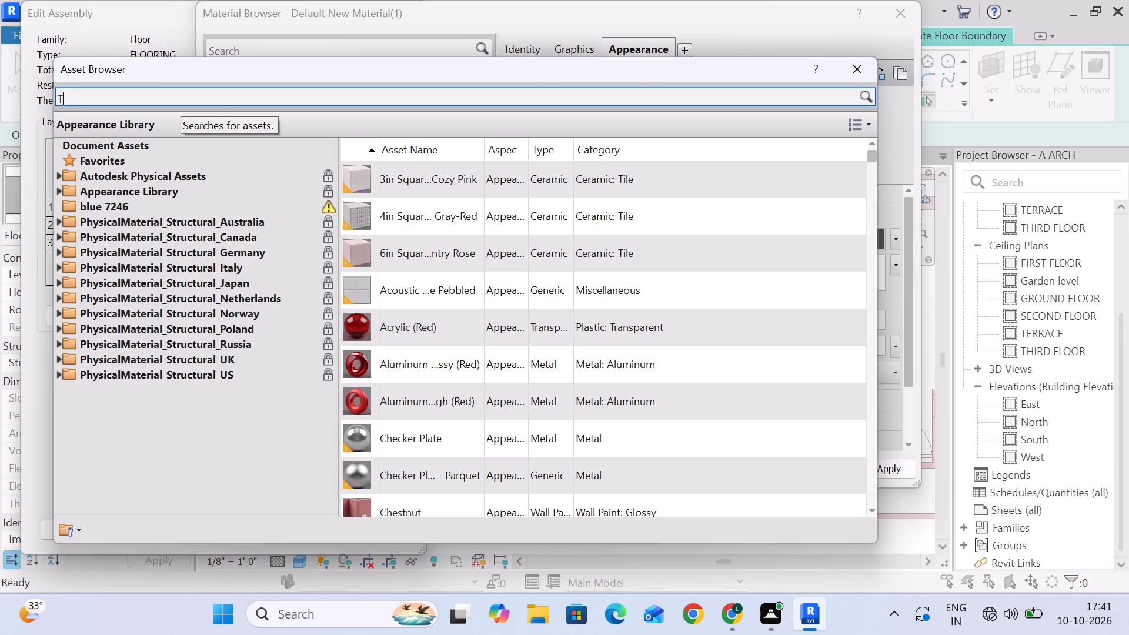
{"action": "type", "text": "ILES"}
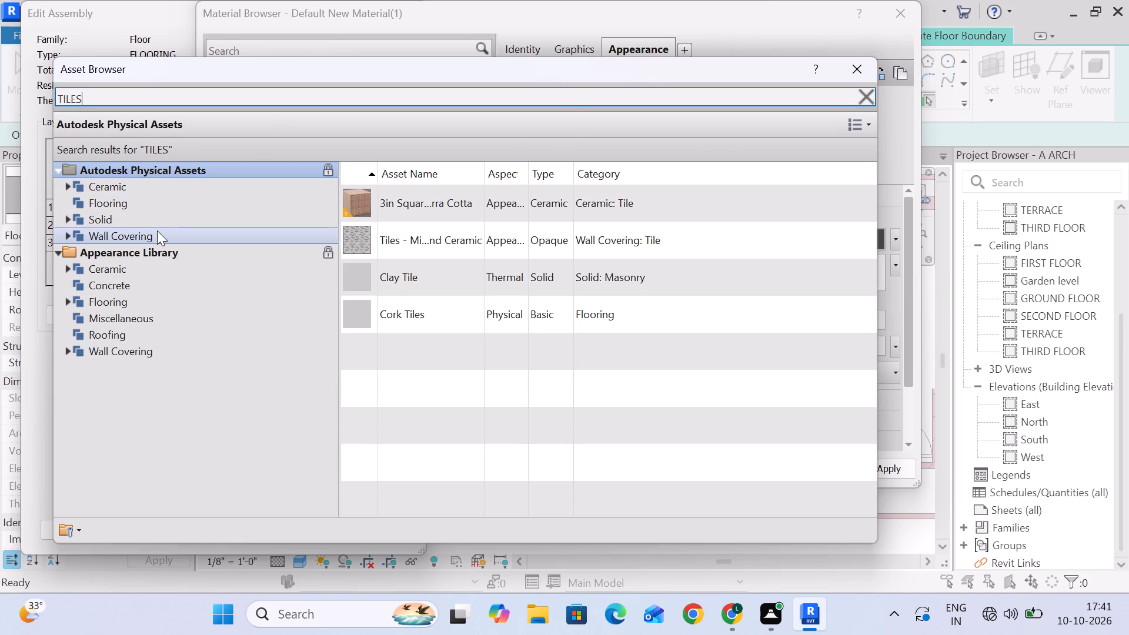
{"action": "left_click", "coordinate": [143, 200]}
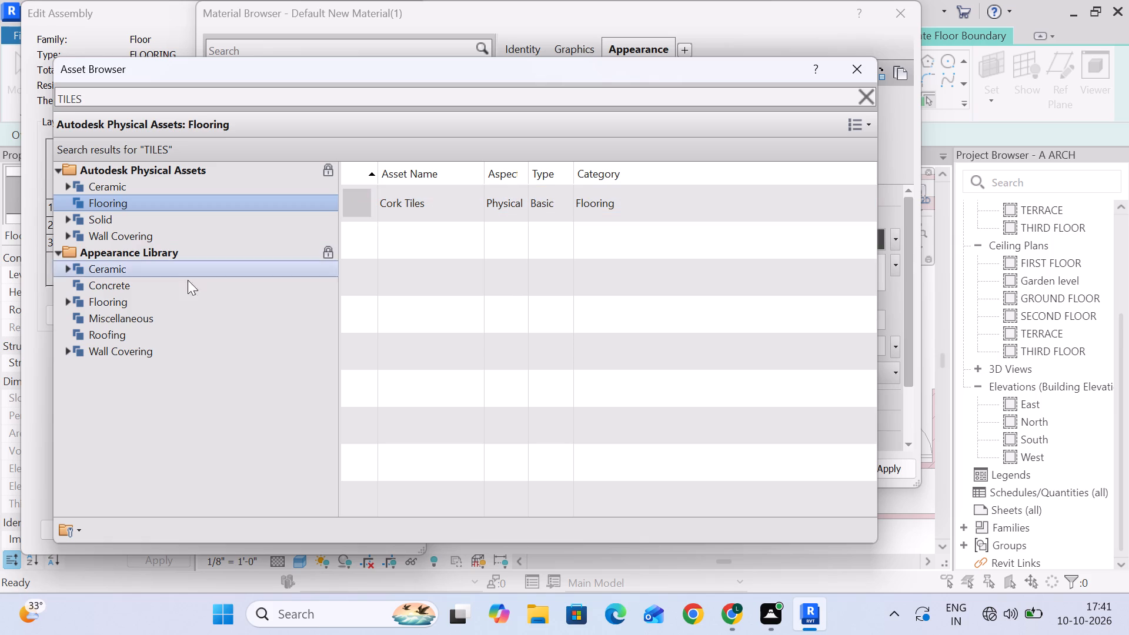
{"action": "left_click", "coordinate": [121, 300]}
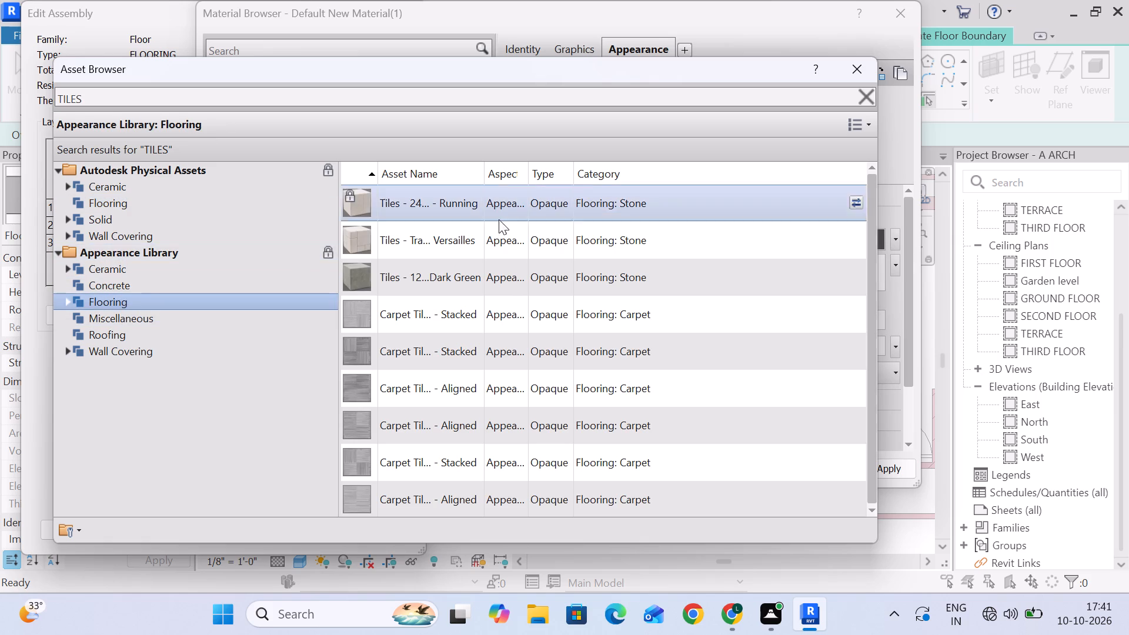
{"action": "scroll", "coordinate": [393, 275], "scroll_direction": "down", "scroll_amount": 6}
{"action": "scroll", "coordinate": [393, 298], "scroll_direction": "up", "scroll_amount": 4}
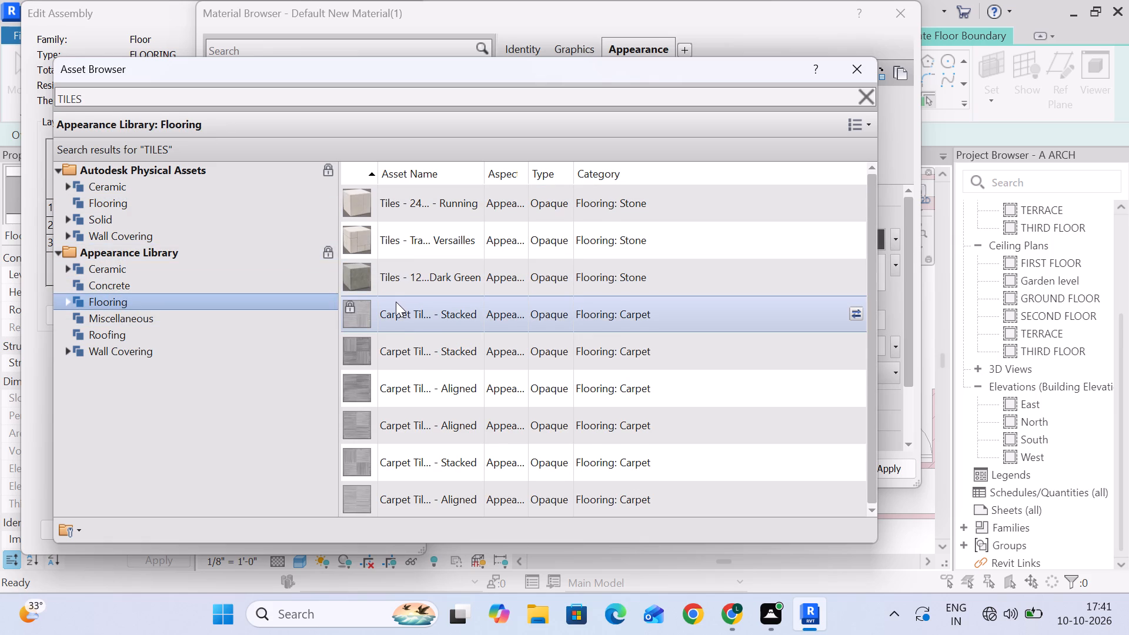
{"action": "scroll", "coordinate": [396, 302], "scroll_direction": "up", "scroll_amount": 3}
{"action": "scroll", "coordinate": [396, 302], "scroll_direction": "down", "scroll_amount": 3}
{"action": "scroll", "coordinate": [396, 302], "scroll_direction": "up", "scroll_amount": 3}
{"action": "scroll", "coordinate": [396, 302], "scroll_direction": "down", "scroll_amount": 3}
{"action": "scroll", "coordinate": [396, 302], "scroll_direction": "up", "scroll_amount": 3}
{"action": "scroll", "coordinate": [396, 302], "scroll_direction": "down", "scroll_amount": 3}
{"action": "scroll", "coordinate": [396, 302], "scroll_direction": "up", "scroll_amount": 3}
{"action": "scroll", "coordinate": [396, 302], "scroll_direction": "down", "scroll_amount": 3}
{"action": "scroll", "coordinate": [396, 302], "scroll_direction": "up", "scroll_amount": 3}
{"action": "scroll", "coordinate": [396, 302], "scroll_direction": "down", "scroll_amount": 3}
{"action": "scroll", "coordinate": [396, 300], "scroll_direction": "up", "scroll_amount": 3}
Search the asset library for MARBLE and examine the Flooring category of Autodesk Physical Assets.
{"action": "left_click", "coordinate": [162, 107]}
{"action": "left_click", "coordinate": [147, 91]}
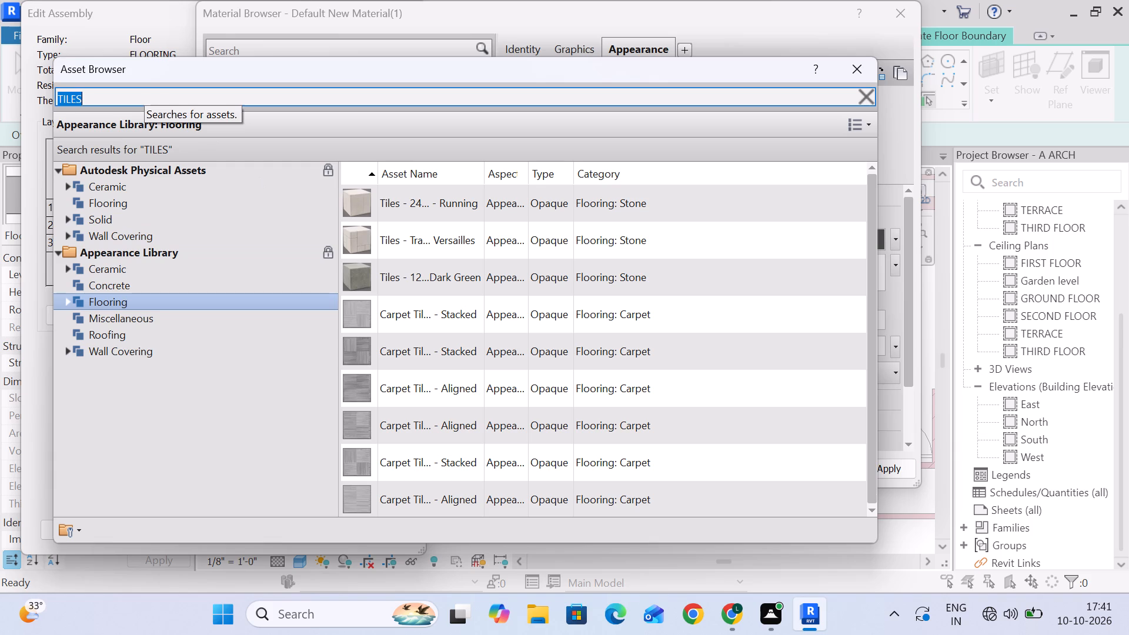
{"action": "type", "text": "MATR"}
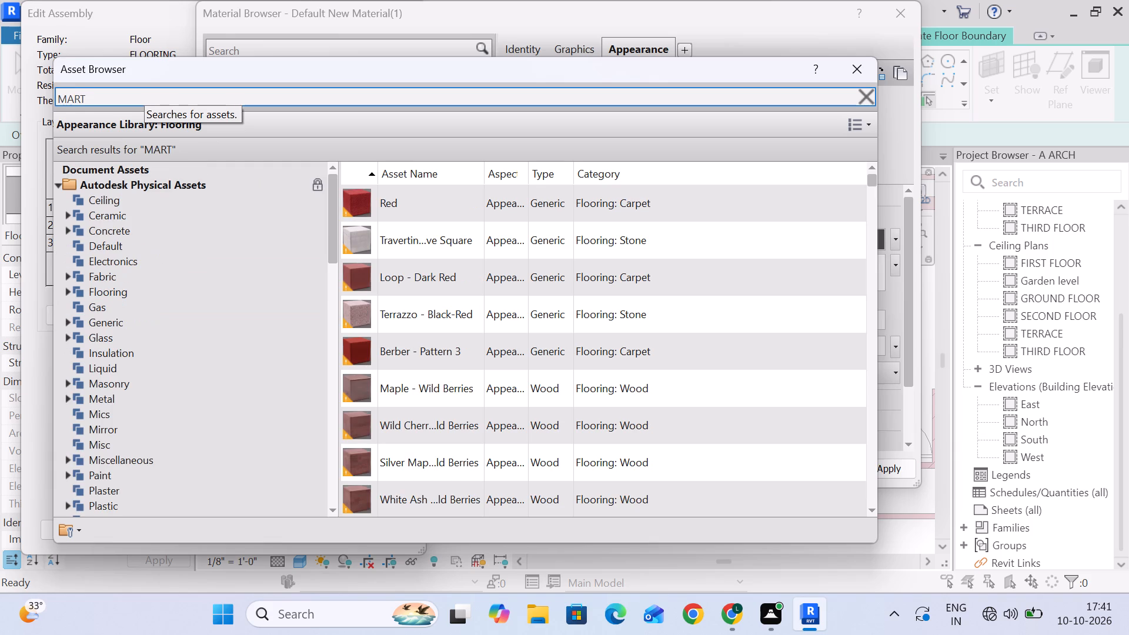
{"action": "key", "text": "BackSpace"}
{"action": "type", "text": "BLE"}
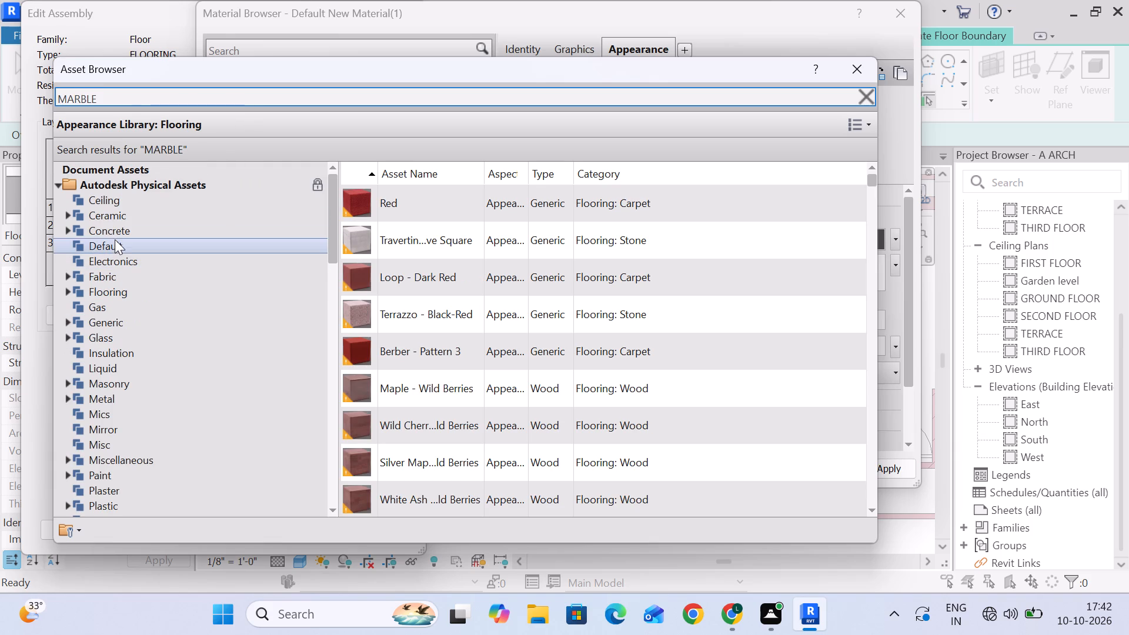
{"action": "left_click", "coordinate": [125, 293]}
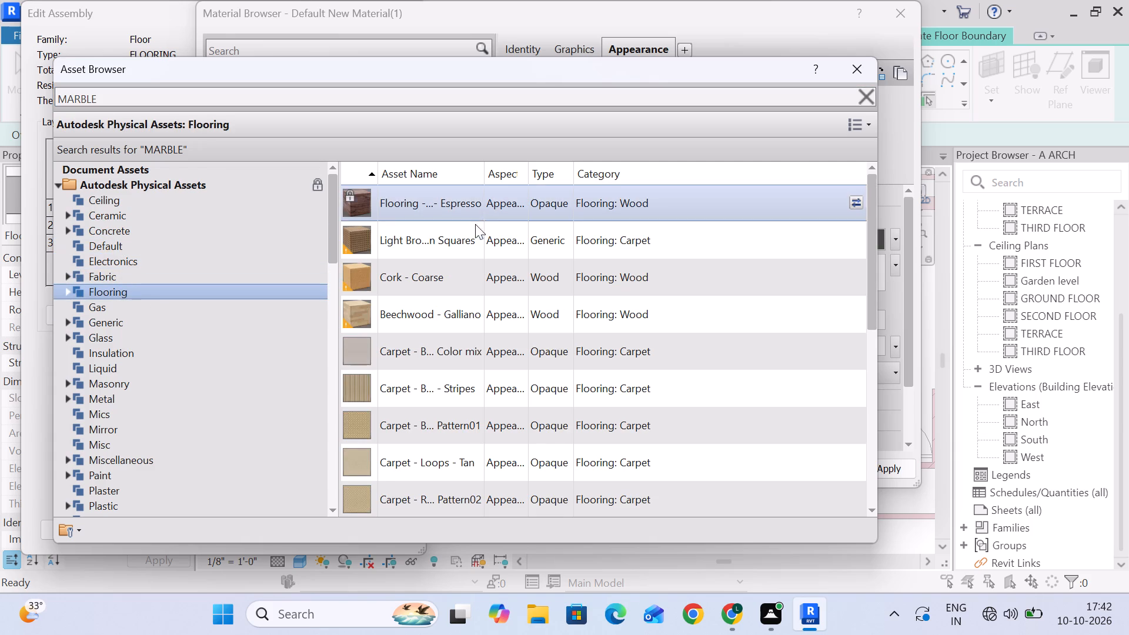
{"action": "scroll", "coordinate": [456, 286], "scroll_direction": "down", "scroll_amount": 8}
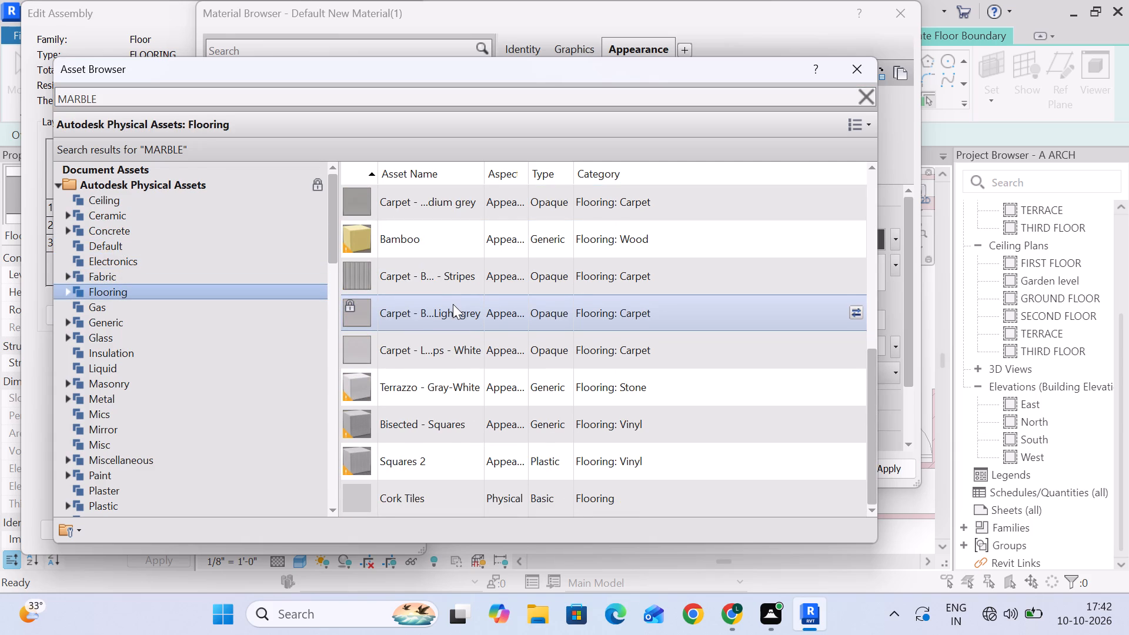
{"action": "scroll", "coordinate": [453, 304], "scroll_direction": "up", "scroll_amount": 5}
Examine the Stone categories of Autodesk Physical Assets and the Appearance Library for a marble appearance.
{"action": "scroll", "coordinate": [103, 343], "scroll_direction": "down", "scroll_amount": 3}
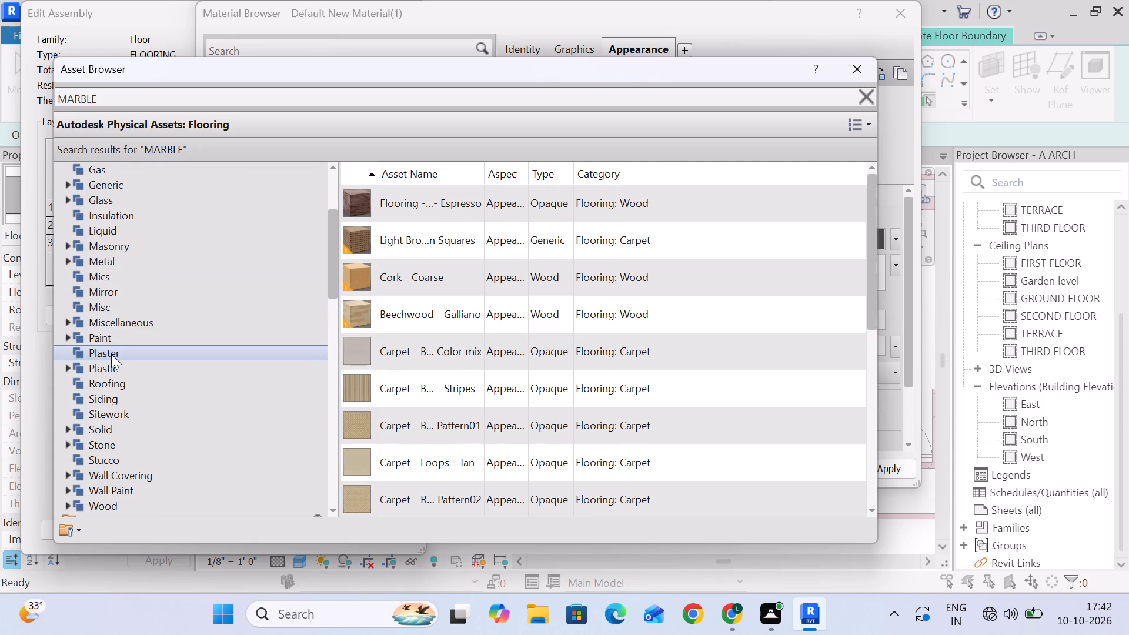
{"action": "scroll", "coordinate": [112, 347], "scroll_direction": "down", "scroll_amount": 4}
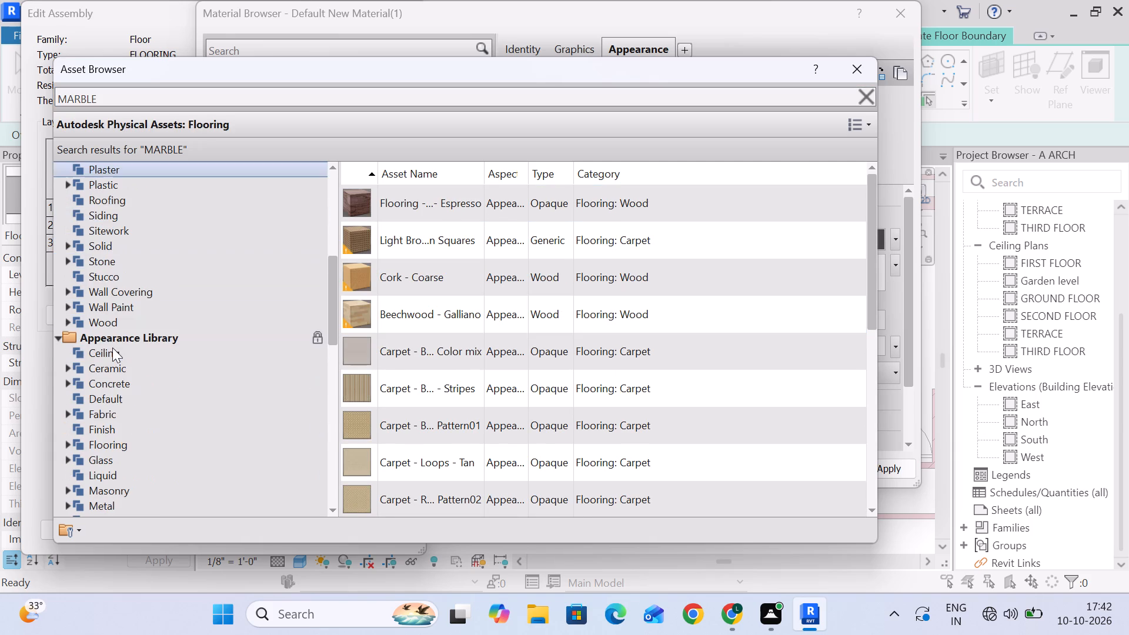
{"action": "left_click", "coordinate": [116, 262]}
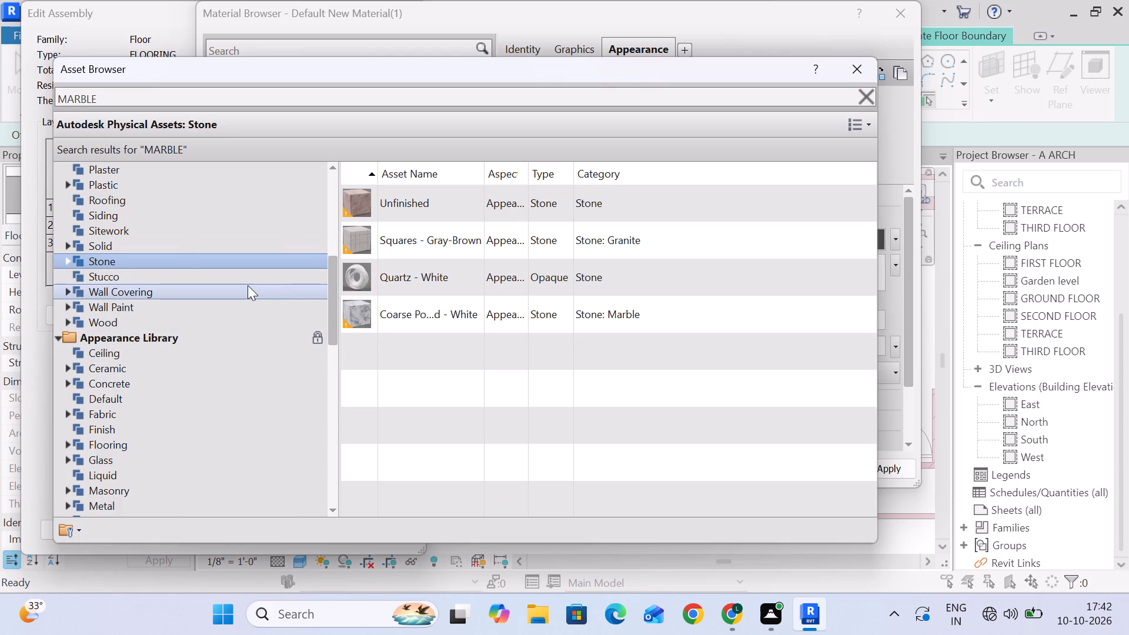
{"action": "scroll", "coordinate": [248, 284], "scroll_direction": "up", "scroll_amount": 8}
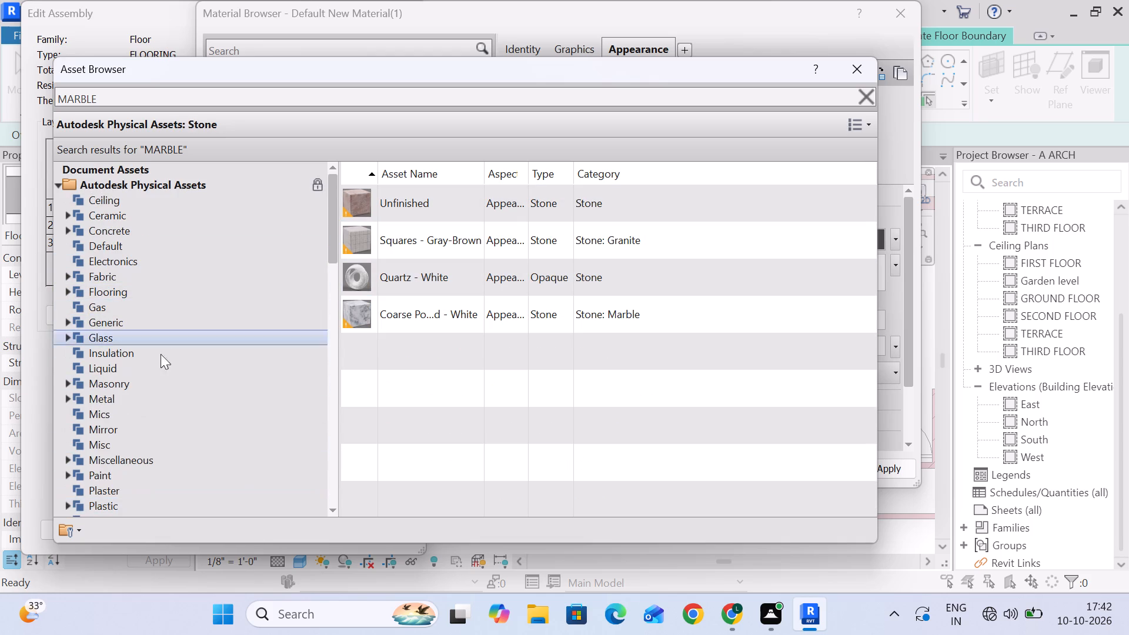
{"action": "scroll", "coordinate": [137, 339], "scroll_direction": "down", "scroll_amount": 3}
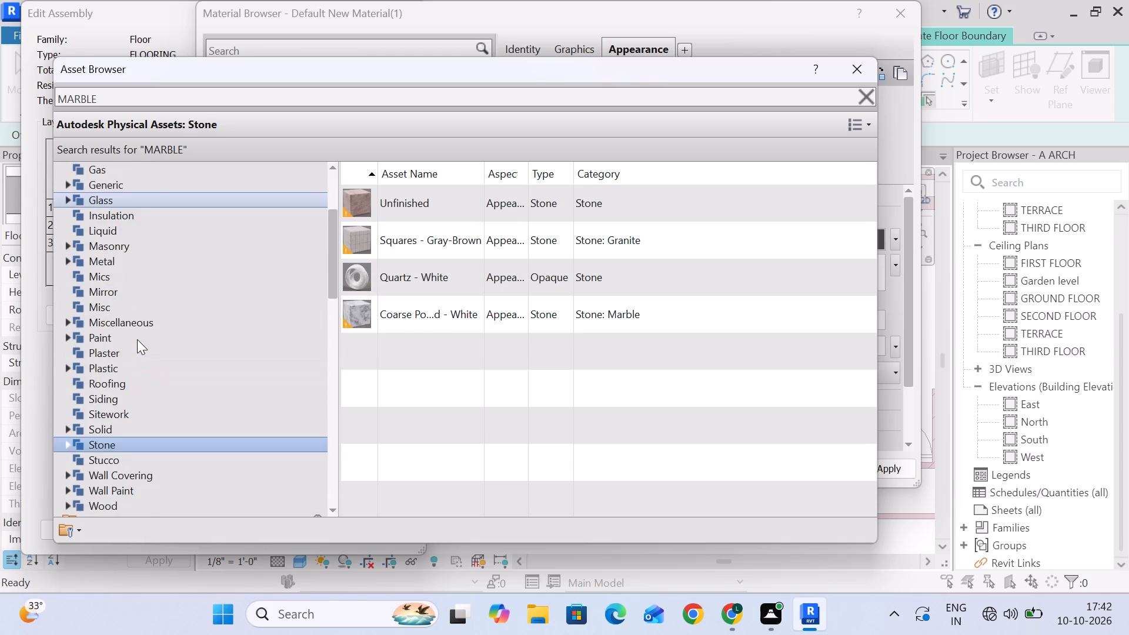
{"action": "scroll", "coordinate": [137, 339], "scroll_direction": "down", "scroll_amount": 11}
{"action": "left_click", "coordinate": [143, 327]}
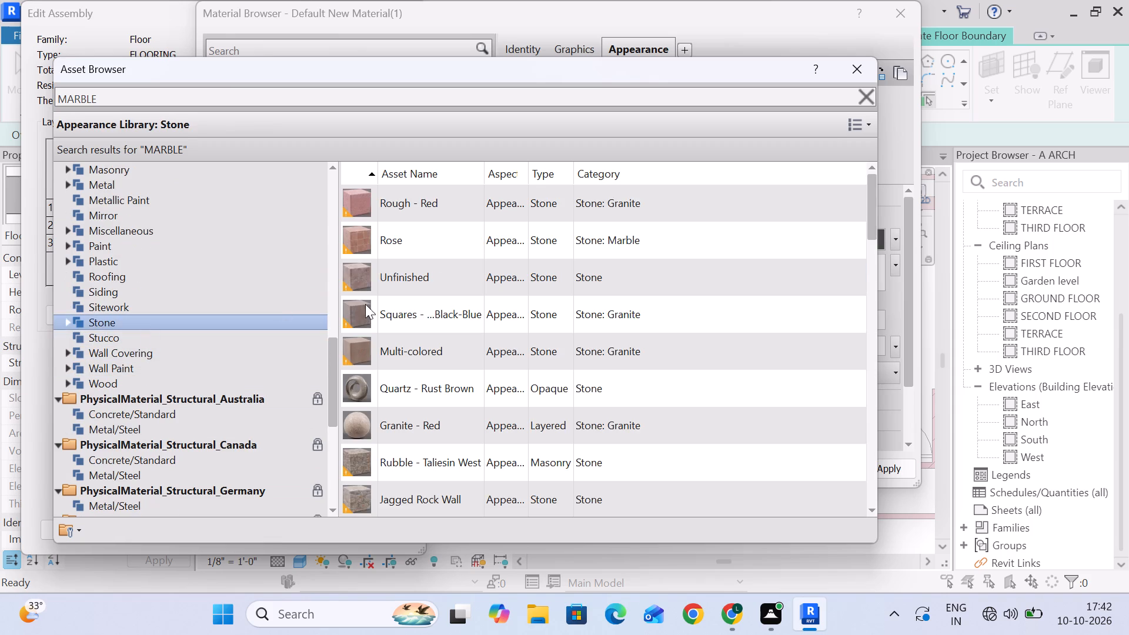
{"action": "scroll", "coordinate": [522, 293], "scroll_direction": "down", "scroll_amount": 8}
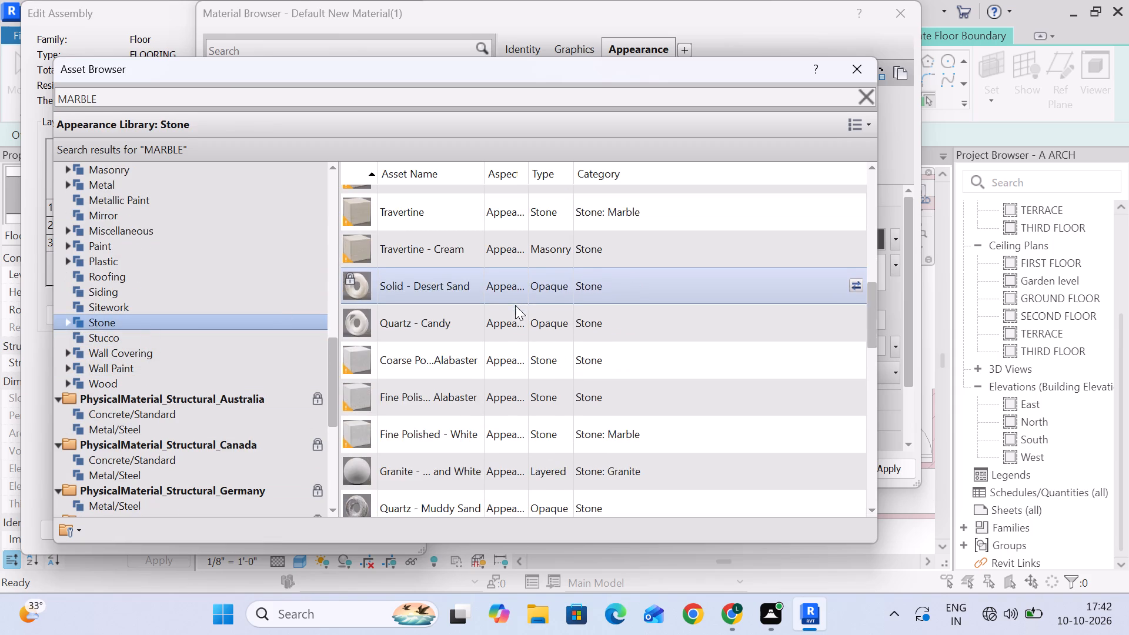
{"action": "scroll", "coordinate": [515, 305], "scroll_direction": "down", "scroll_amount": 13}
{"action": "scroll", "coordinate": [512, 310], "scroll_direction": "up", "scroll_amount": 9}
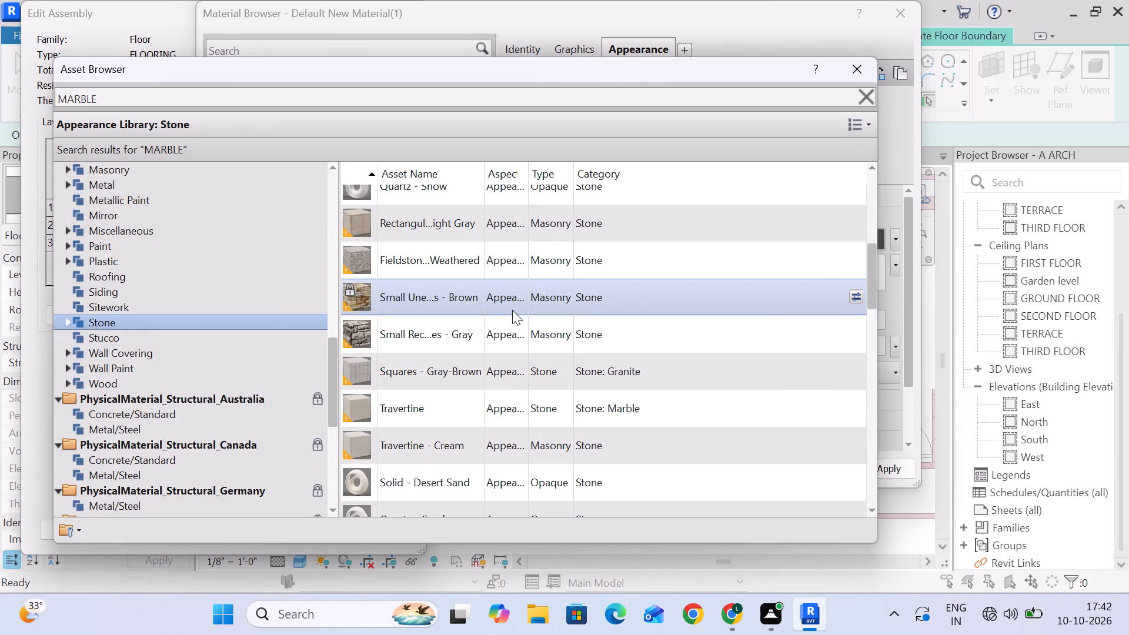
{"action": "scroll", "coordinate": [512, 310], "scroll_direction": "up", "scroll_amount": 10}
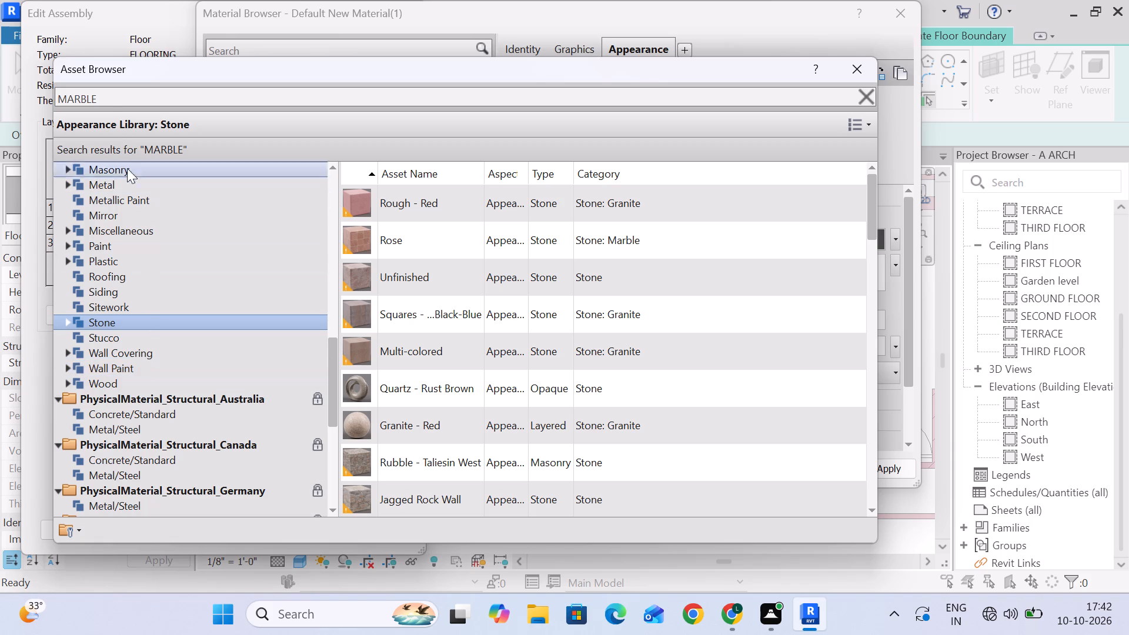
Clear the MARBLE search and examine the full Autodesk Physical Assets list for a suitable flooring appearance.
{"action": "left_click", "coordinate": [870, 93]}
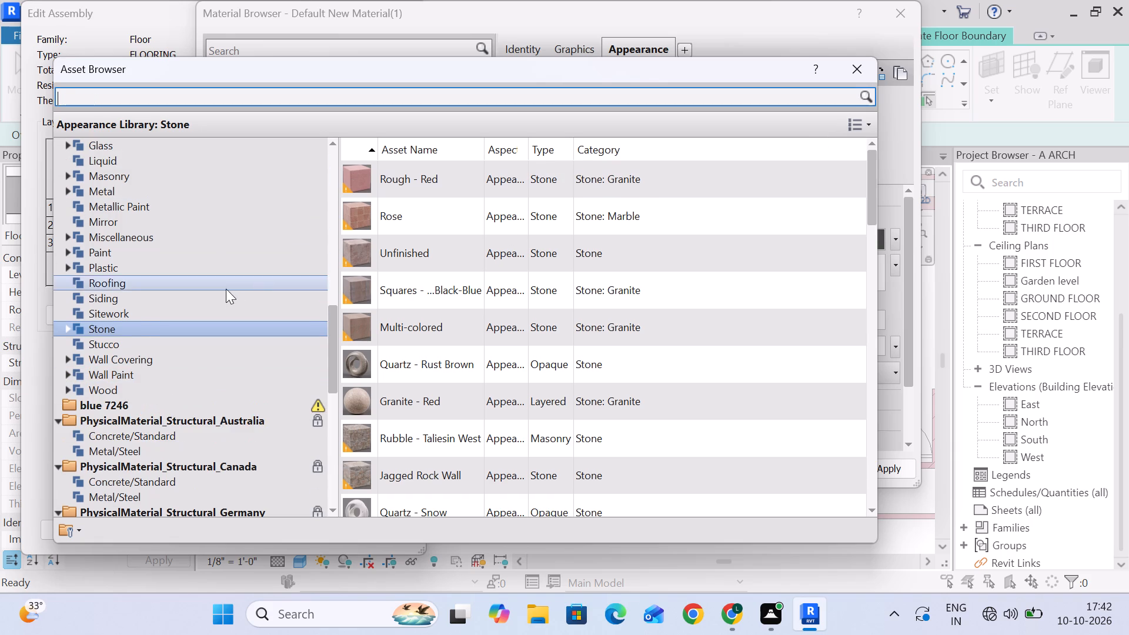
{"action": "scroll", "coordinate": [217, 293], "scroll_direction": "up", "scroll_amount": 7}
{"action": "scroll", "coordinate": [205, 305], "scroll_direction": "up", "scroll_amount": 19}
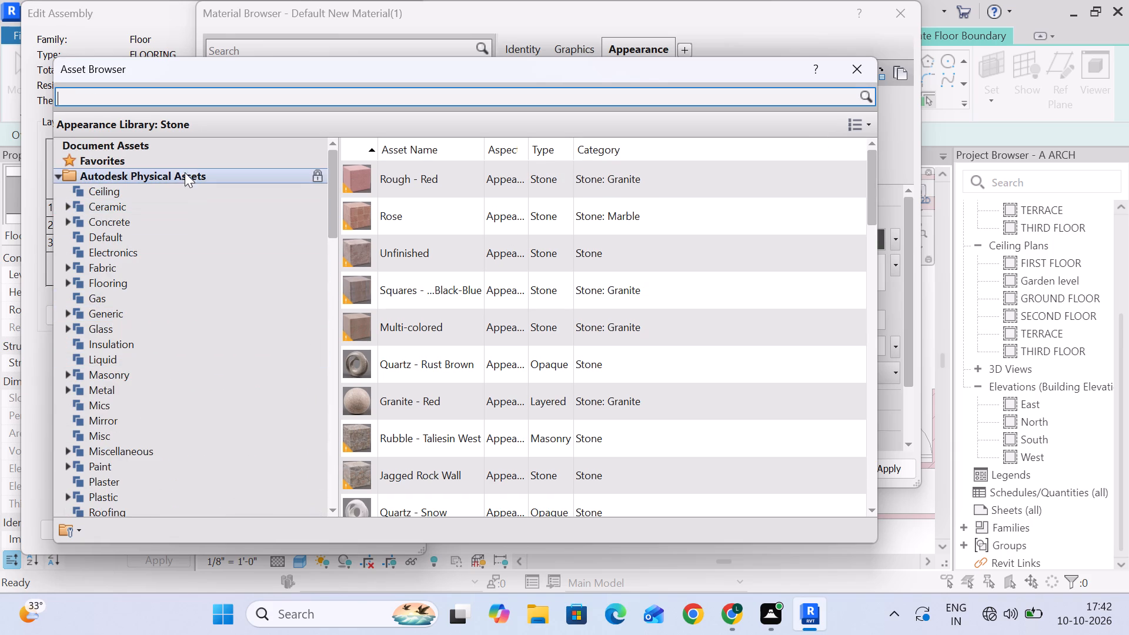
{"action": "left_click", "coordinate": [185, 172]}
{"action": "left_click", "coordinate": [130, 178]}
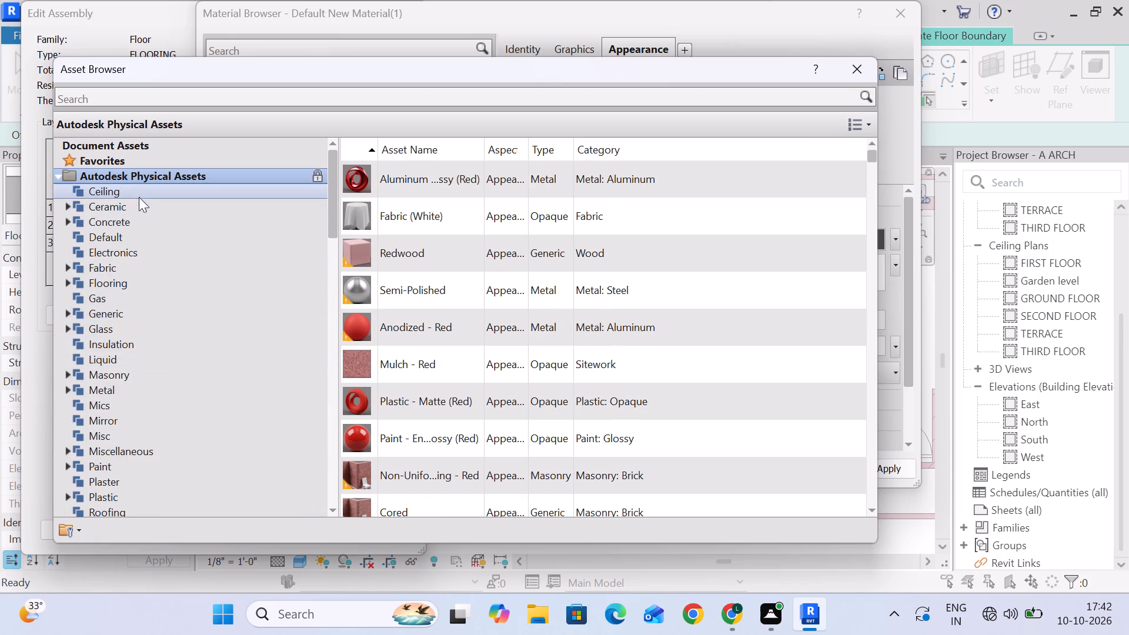
{"action": "scroll", "coordinate": [425, 219], "scroll_direction": "down", "scroll_amount": 20}
{"action": "scroll", "coordinate": [425, 219], "scroll_direction": "down", "scroll_amount": 8}
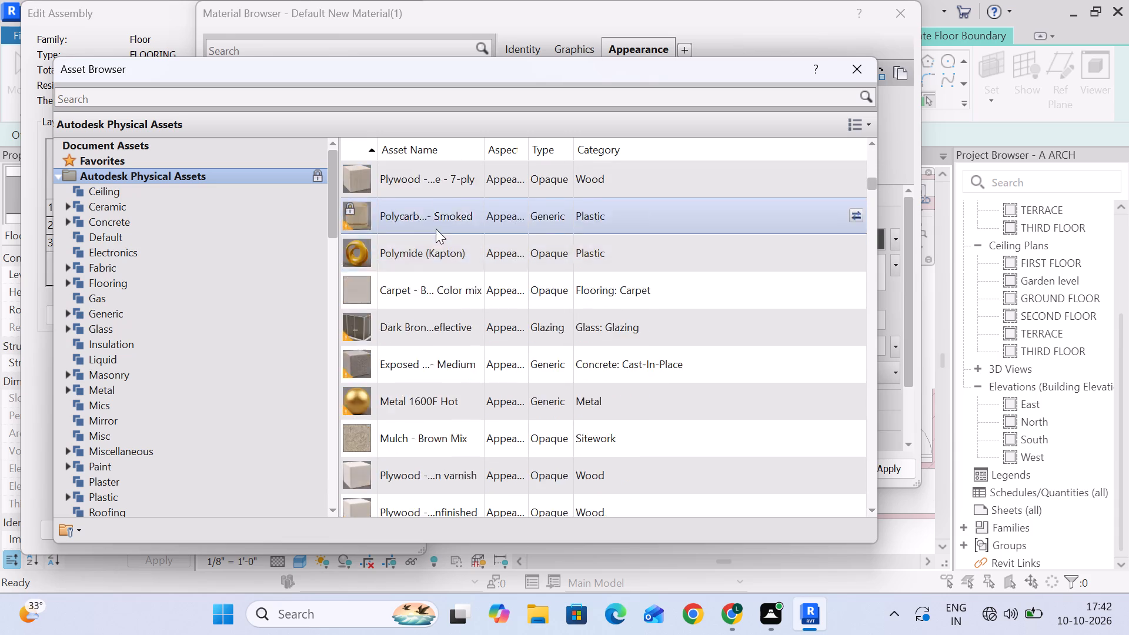
{"action": "scroll", "coordinate": [436, 229], "scroll_direction": "down", "scroll_amount": 20}
{"action": "scroll", "coordinate": [436, 229], "scroll_direction": "down", "scroll_amount": 11}
{"action": "scroll", "coordinate": [442, 305], "scroll_direction": "down", "scroll_amount": 4}
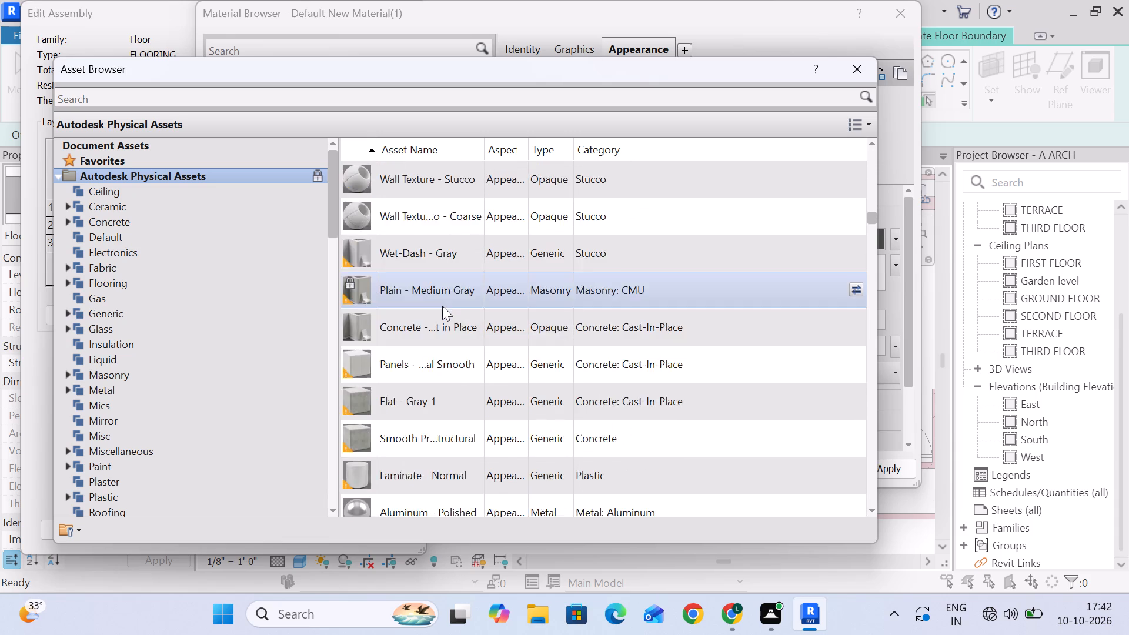
{"action": "scroll", "coordinate": [442, 306], "scroll_direction": "down", "scroll_amount": 9}
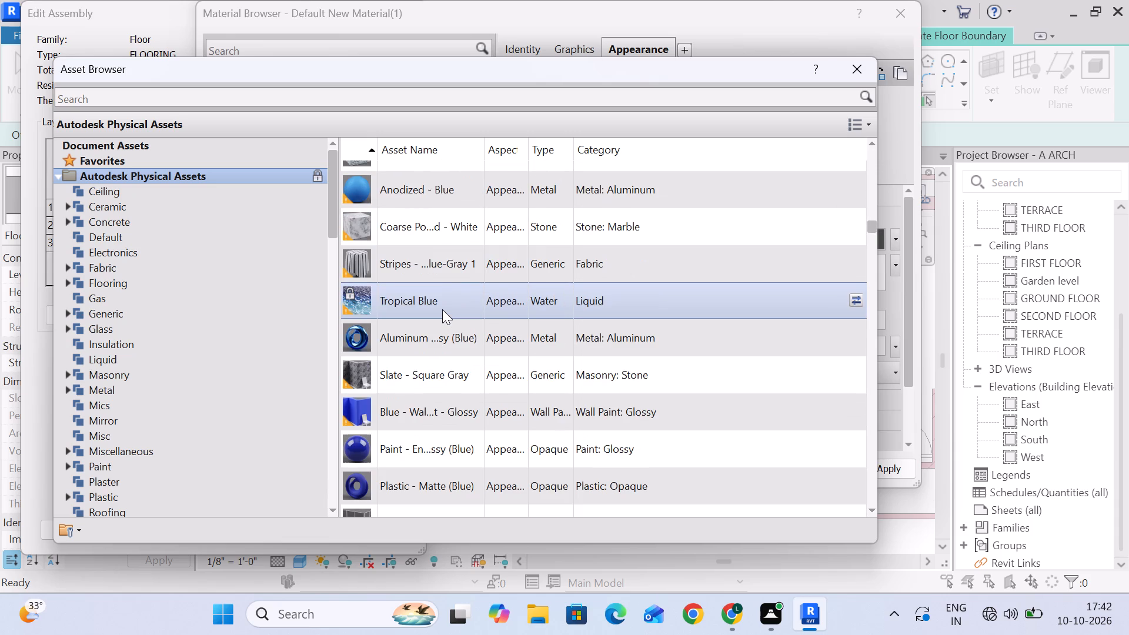
{"action": "scroll", "coordinate": [442, 309], "scroll_direction": "down", "scroll_amount": 4}
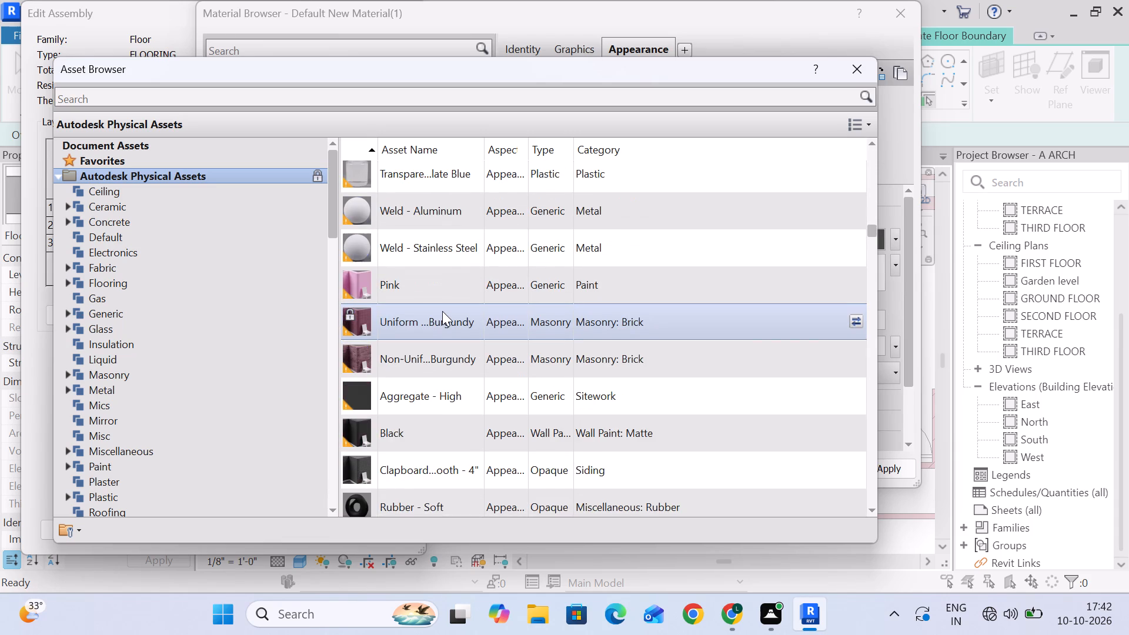
{"action": "scroll", "coordinate": [442, 311], "scroll_direction": "down", "scroll_amount": 11}
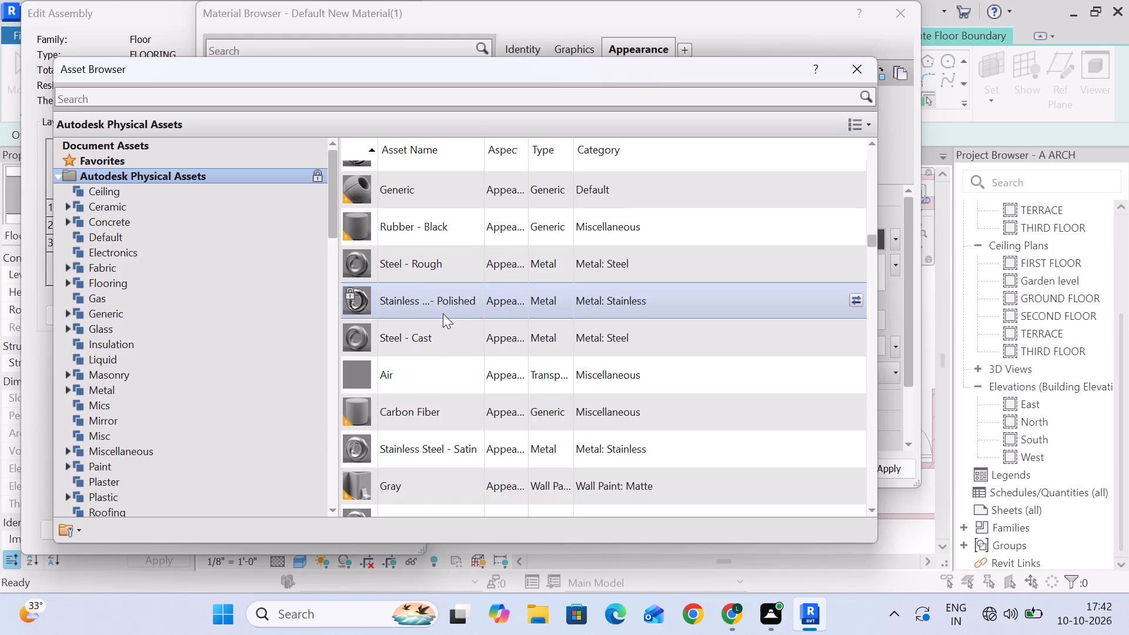
{"action": "scroll", "coordinate": [443, 313], "scroll_direction": "down", "scroll_amount": 3}
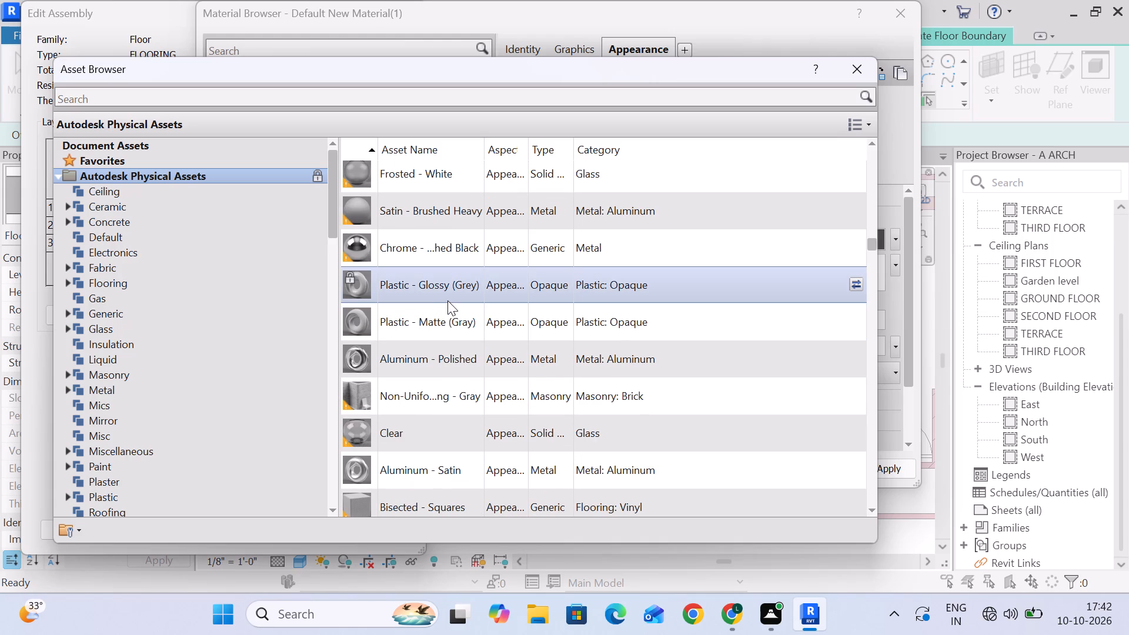
{"action": "left_click", "coordinate": [57, 179]}
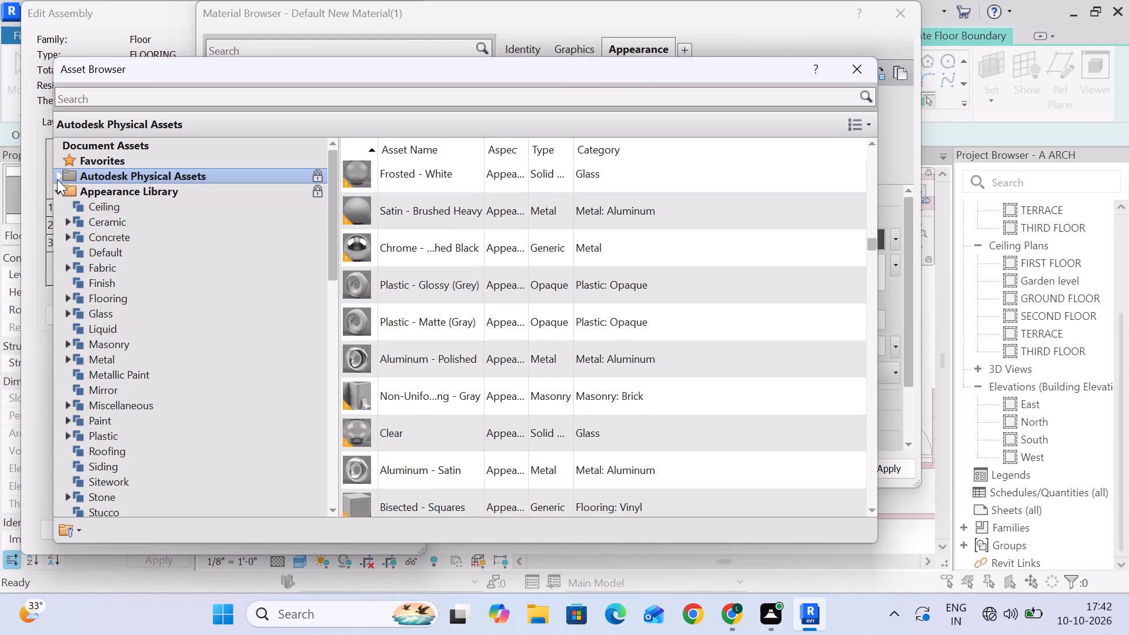
{"action": "left_click", "coordinate": [54, 190]}
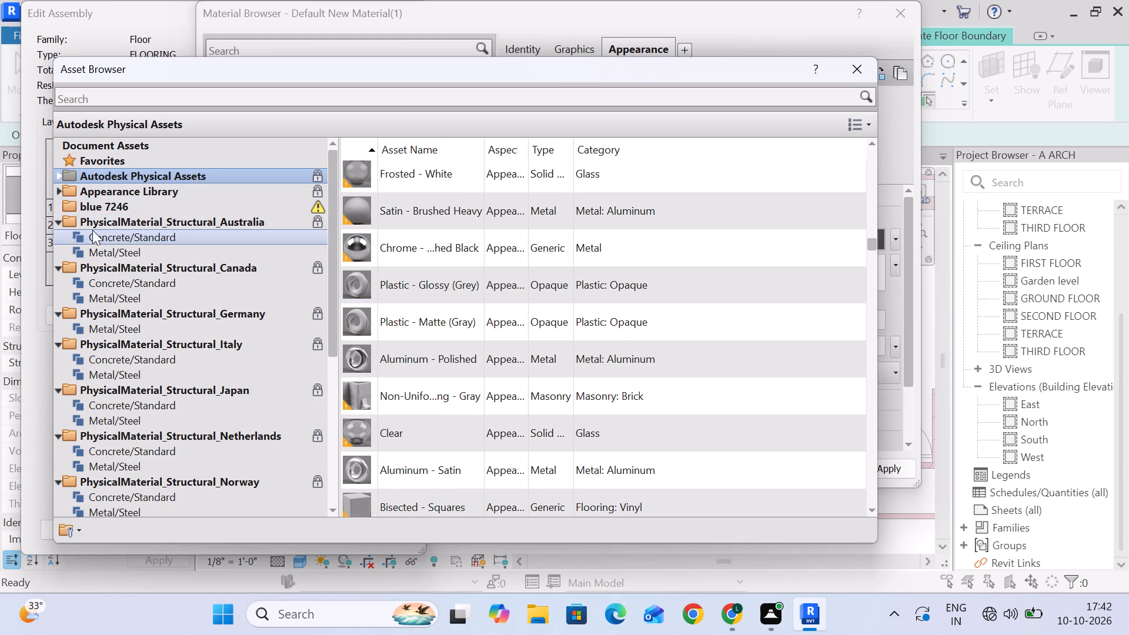
{"action": "scroll", "coordinate": [467, 201], "scroll_direction": "down", "scroll_amount": 5}
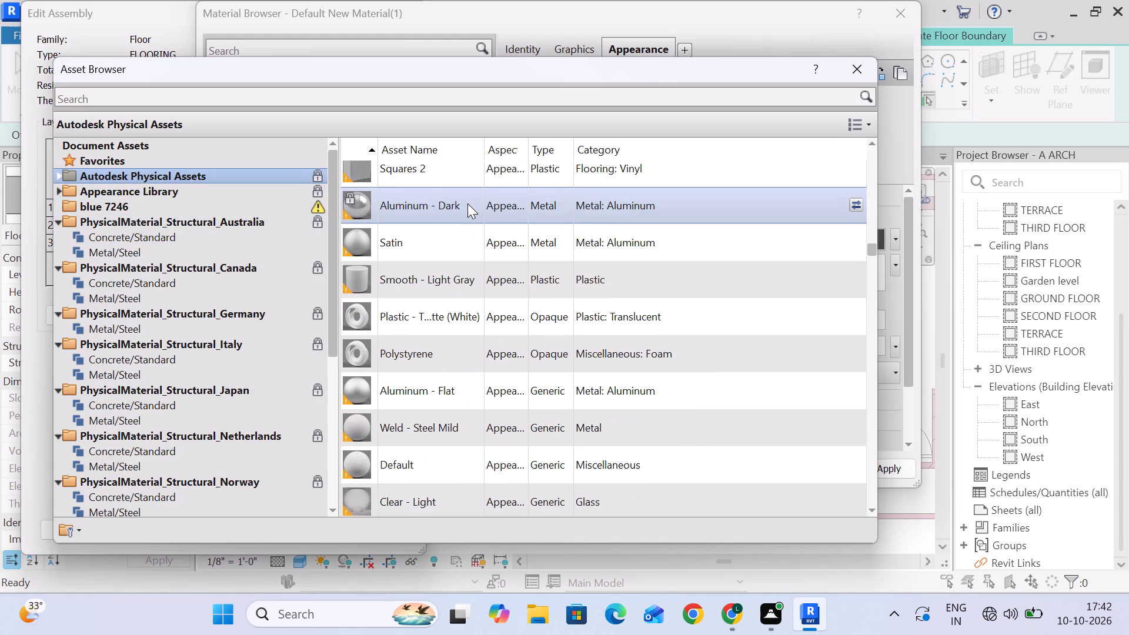
{"action": "scroll", "coordinate": [467, 203], "scroll_direction": "down", "scroll_amount": 2}
{"action": "left_click", "coordinate": [242, 177]}
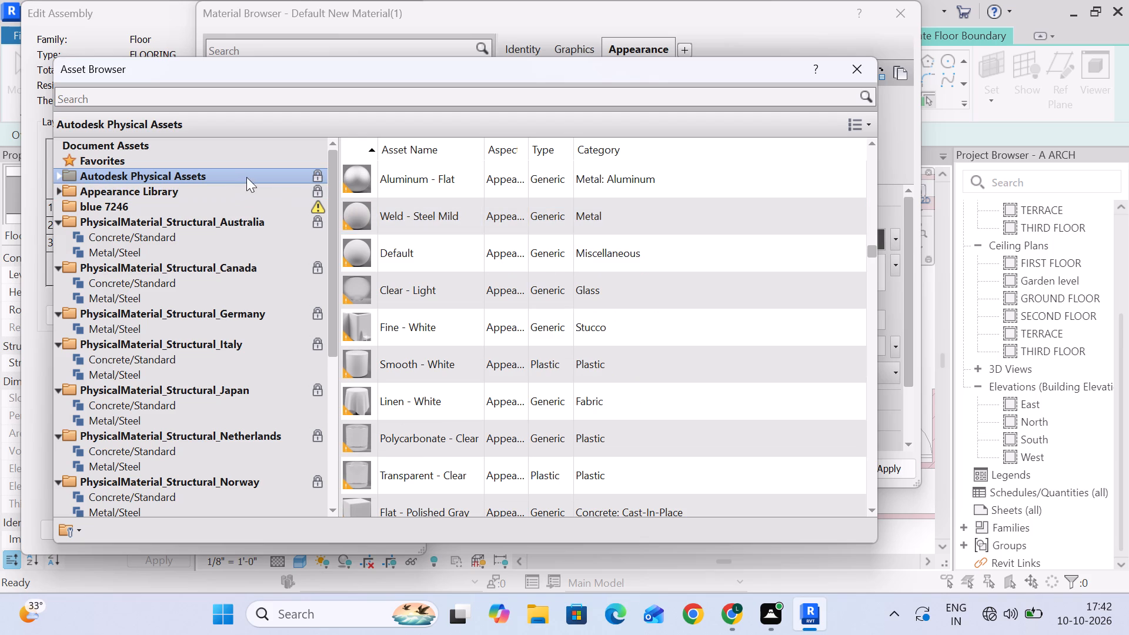
{"action": "scroll", "coordinate": [476, 179], "scroll_direction": "down", "scroll_amount": 3}
{"action": "scroll", "coordinate": [483, 188], "scroll_direction": "down", "scroll_amount": 20}
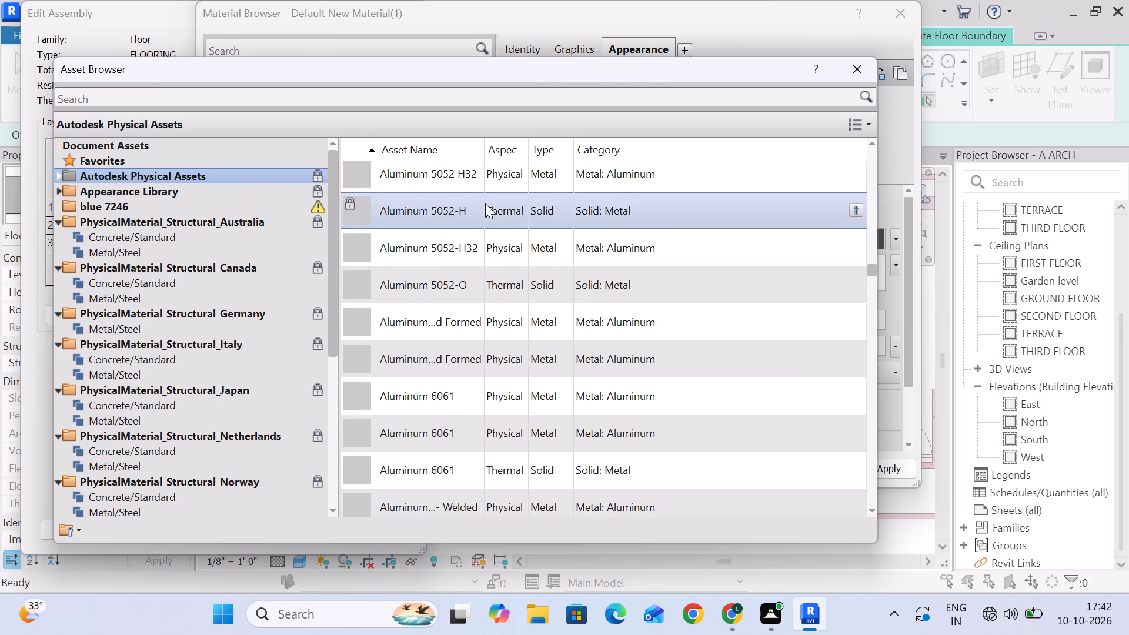
{"action": "scroll", "coordinate": [485, 203], "scroll_direction": "down", "scroll_amount": 20}
{"action": "scroll", "coordinate": [485, 203], "scroll_direction": "down", "scroll_amount": 20}
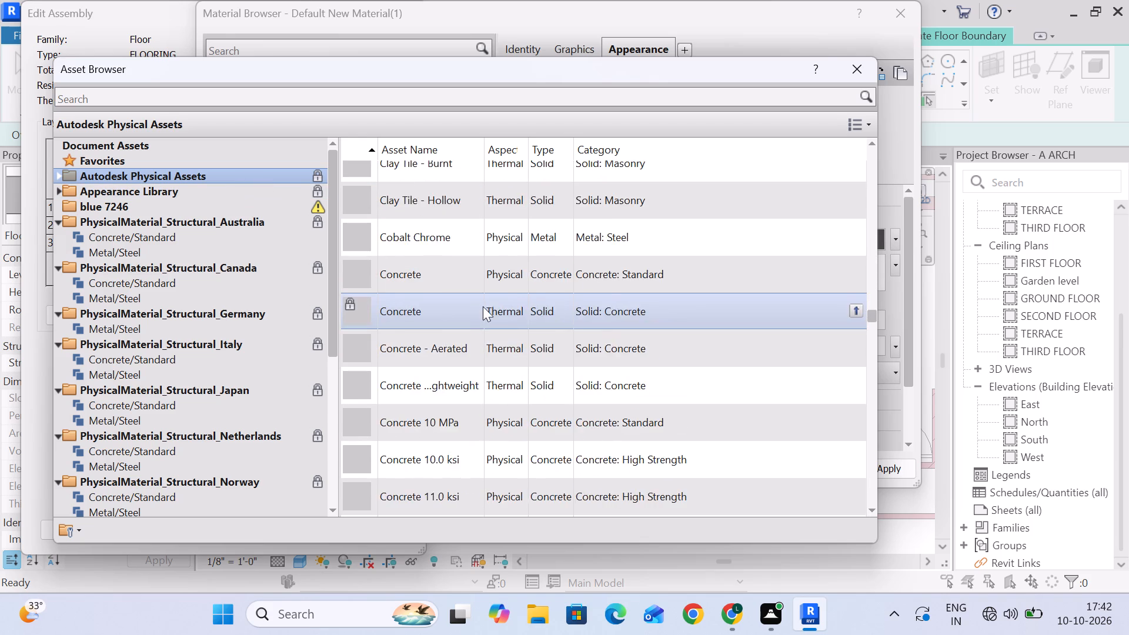
{"action": "scroll", "coordinate": [483, 306], "scroll_direction": "down", "scroll_amount": 20}
{"action": "scroll", "coordinate": [483, 306], "scroll_direction": "down", "scroll_amount": 20}
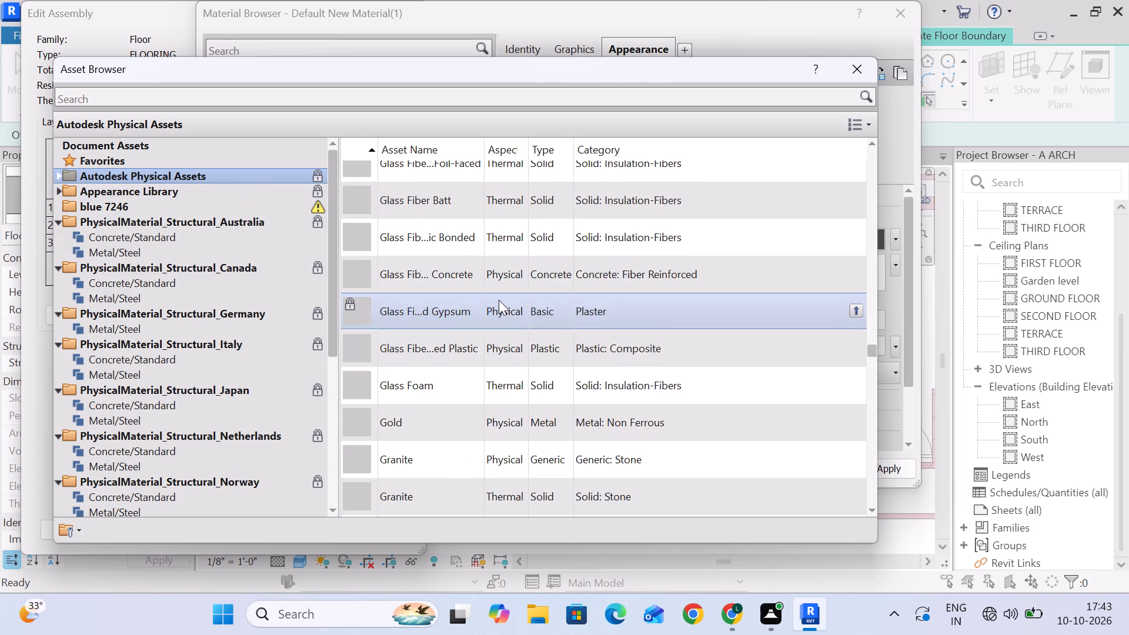
{"action": "scroll", "coordinate": [499, 300], "scroll_direction": "down", "scroll_amount": 20}
{"action": "scroll", "coordinate": [499, 300], "scroll_direction": "down", "scroll_amount": 20}
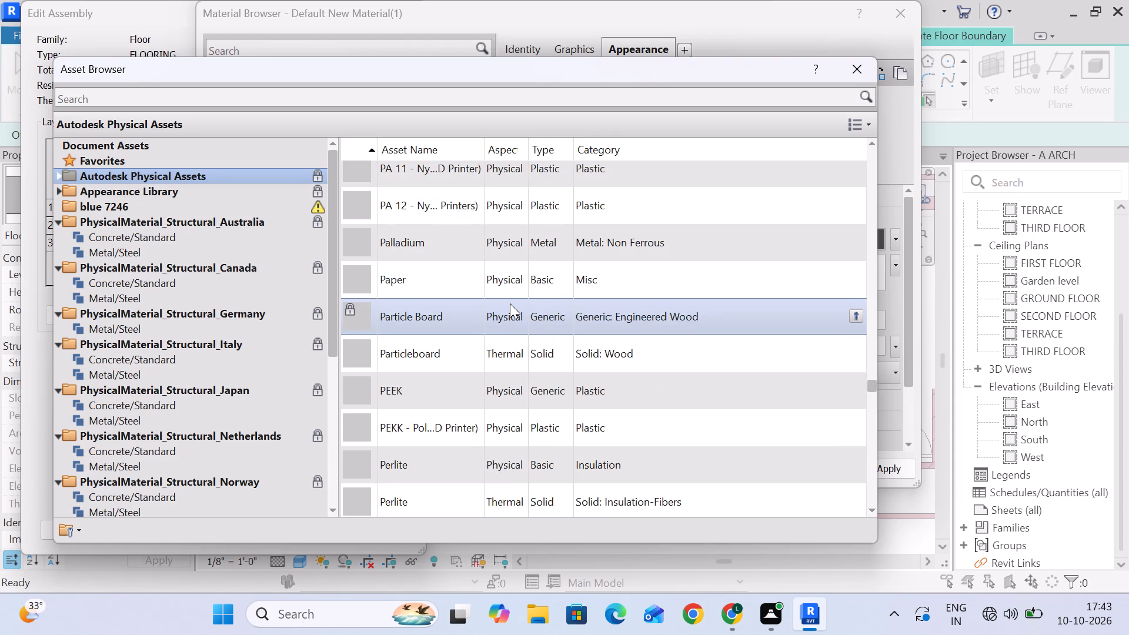
{"action": "scroll", "coordinate": [510, 303], "scroll_direction": "down", "scroll_amount": 9}
Examine the full Appearance Library asset list for a suitable flooring appearance.
{"action": "left_click", "coordinate": [129, 191]}
{"action": "scroll", "coordinate": [490, 215], "scroll_direction": "down", "scroll_amount": 5}
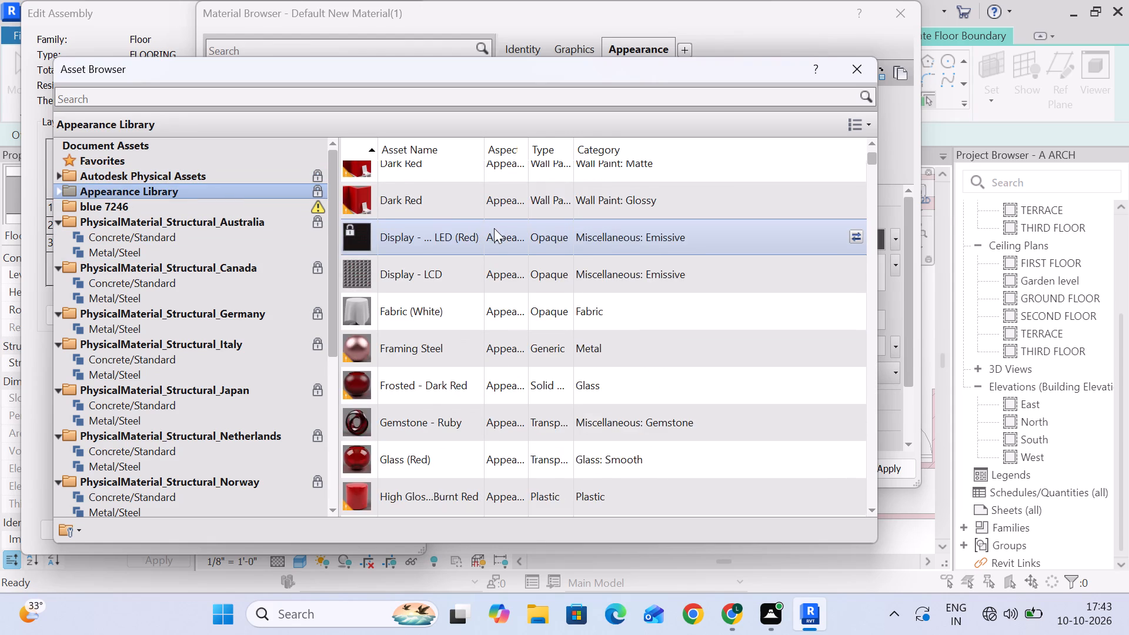
{"action": "scroll", "coordinate": [494, 228], "scroll_direction": "down", "scroll_amount": 18}
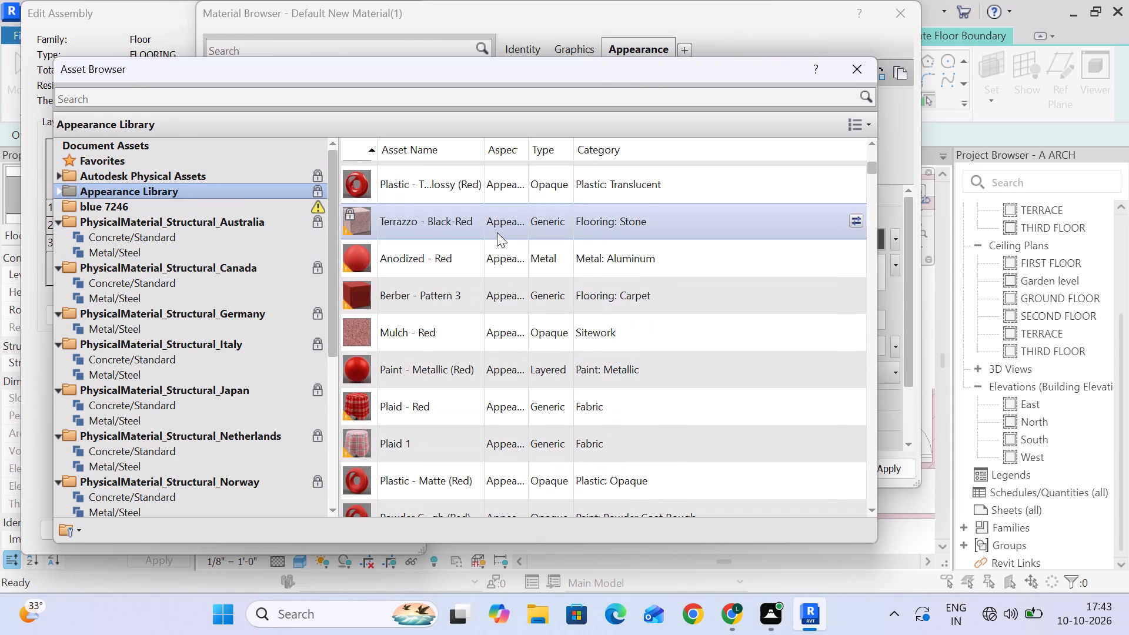
{"action": "scroll", "coordinate": [497, 232], "scroll_direction": "down", "scroll_amount": 17}
{"action": "scroll", "coordinate": [497, 232], "scroll_direction": "up", "scroll_amount": 5}
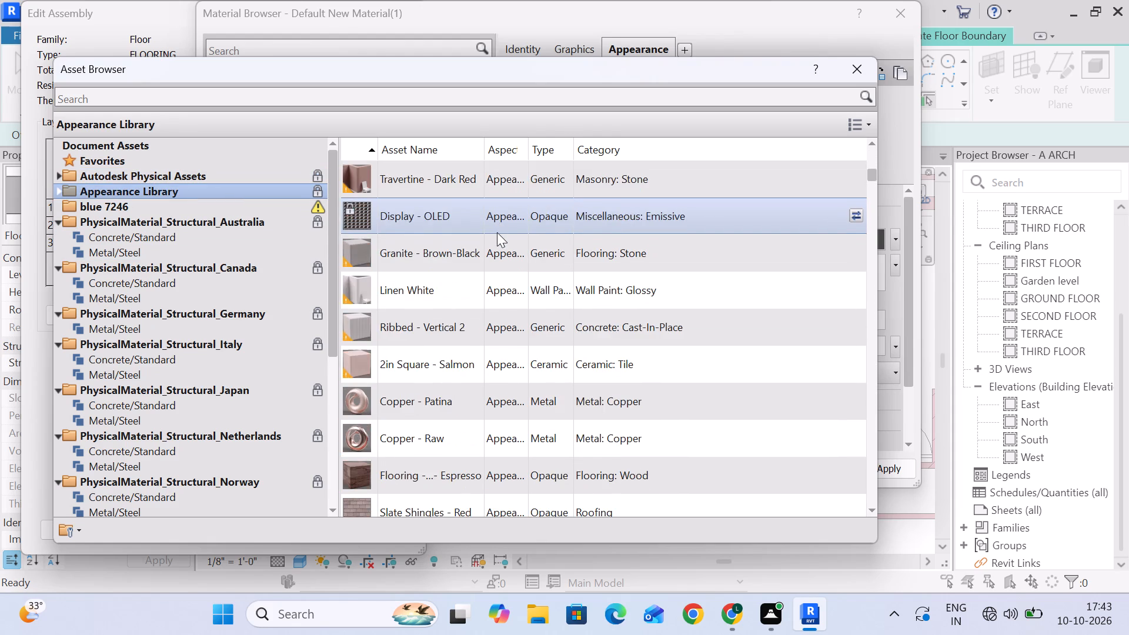
{"action": "scroll", "coordinate": [497, 232], "scroll_direction": "down", "scroll_amount": 7}
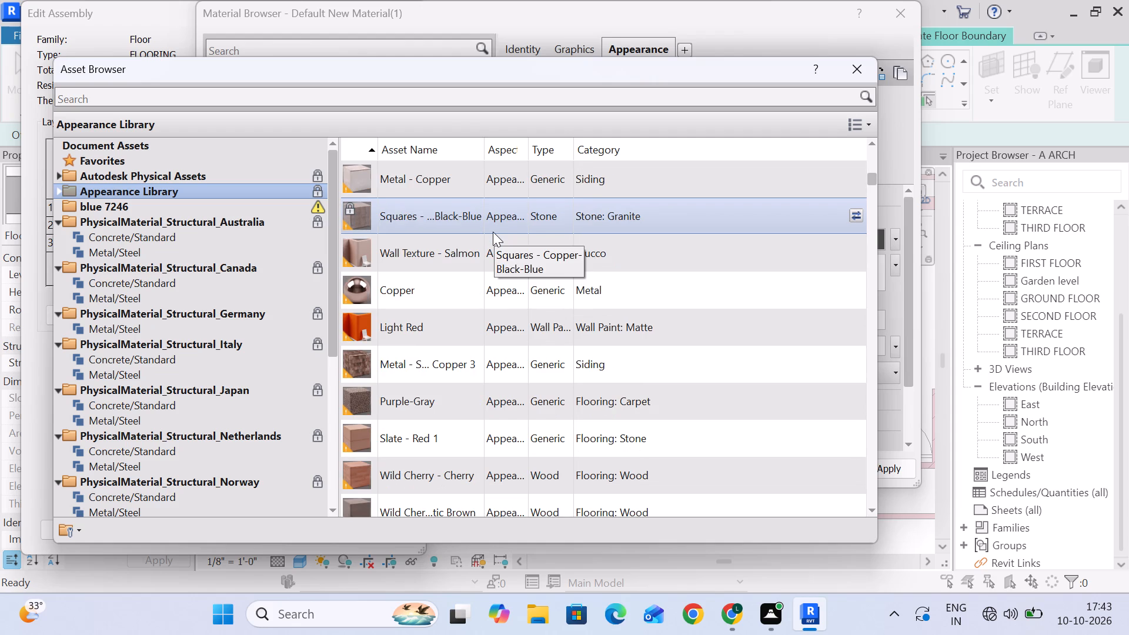
{"action": "scroll", "coordinate": [493, 224], "scroll_direction": "down", "scroll_amount": 11}
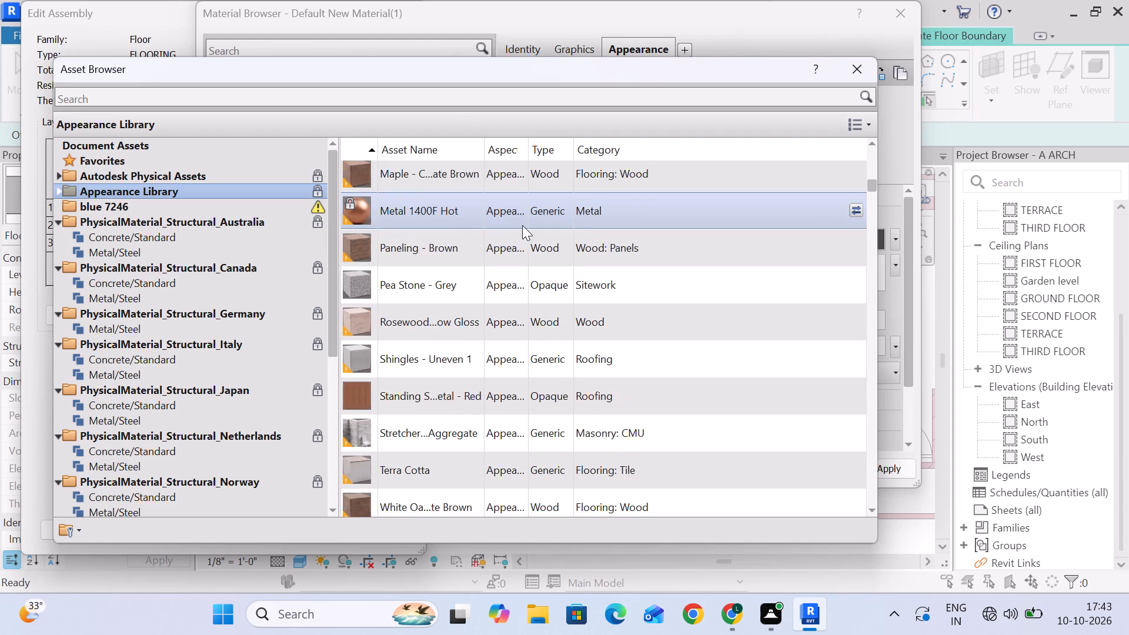
{"action": "scroll", "coordinate": [522, 225], "scroll_direction": "down", "scroll_amount": 2}
{"action": "scroll", "coordinate": [503, 287], "scroll_direction": "down", "scroll_amount": 5}
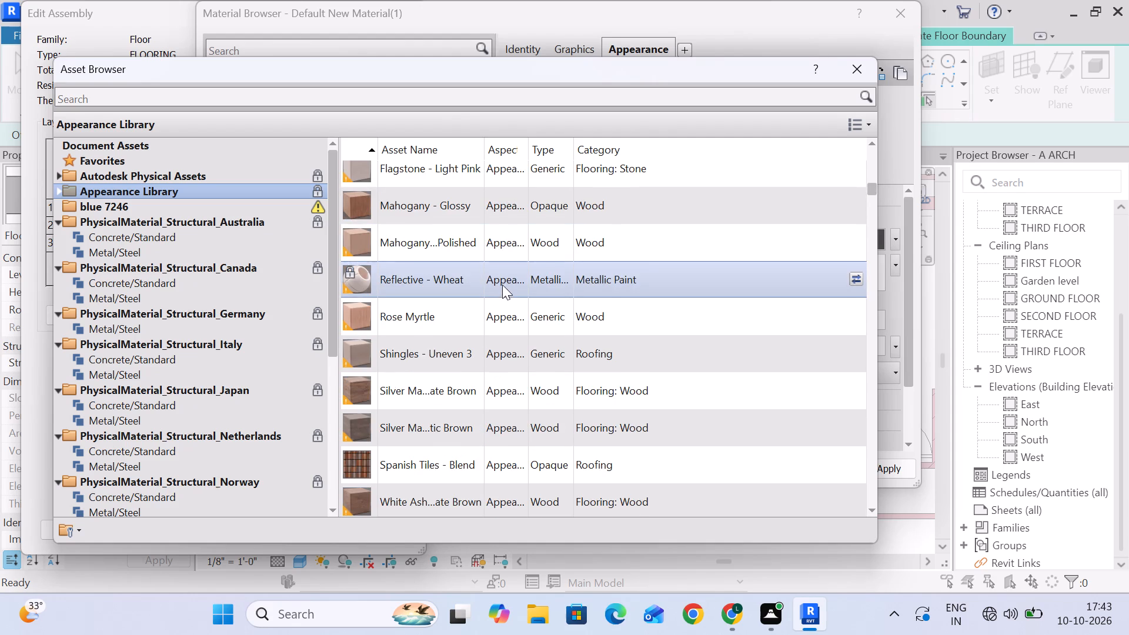
{"action": "scroll", "coordinate": [503, 283], "scroll_direction": "down", "scroll_amount": 13}
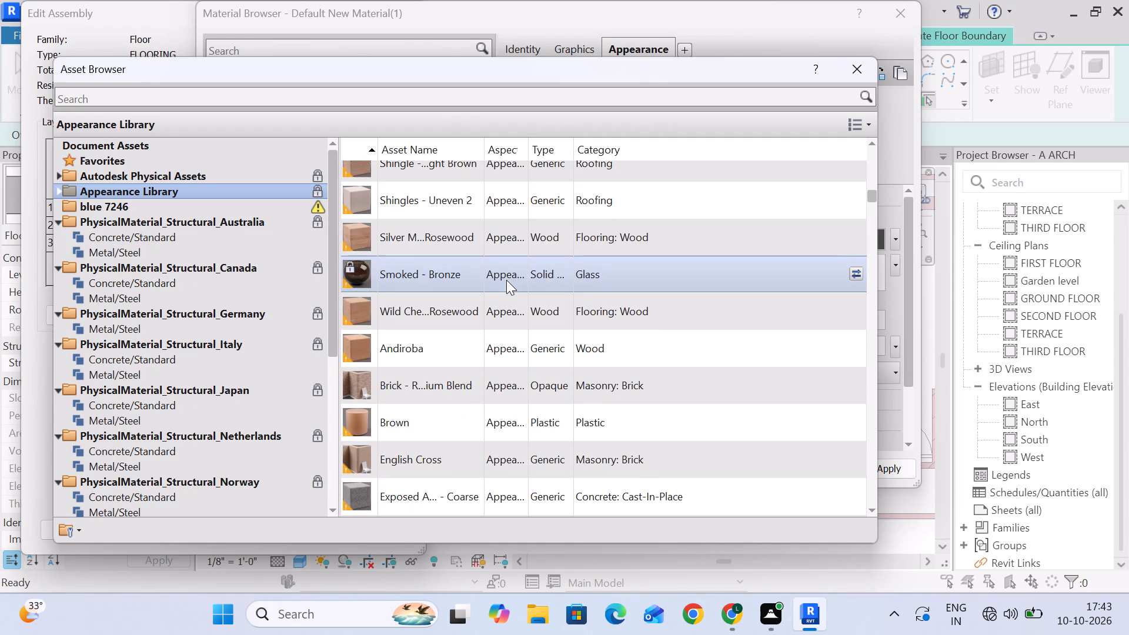
{"action": "scroll", "coordinate": [506, 280], "scroll_direction": "down", "scroll_amount": 8}
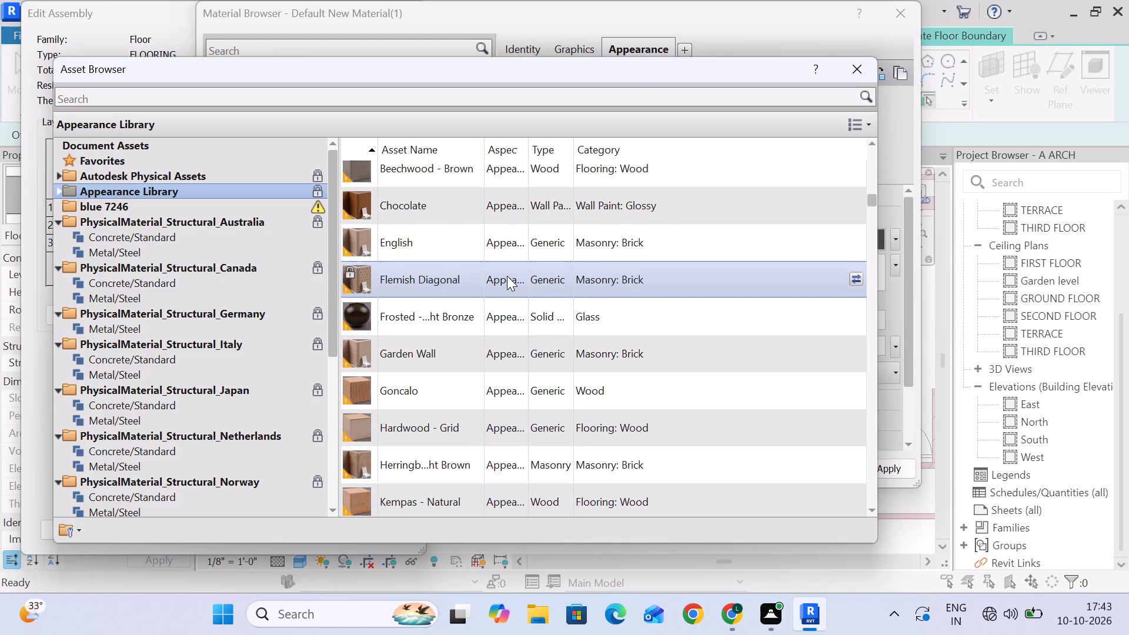
{"action": "scroll", "coordinate": [507, 276], "scroll_direction": "down", "scroll_amount": 7}
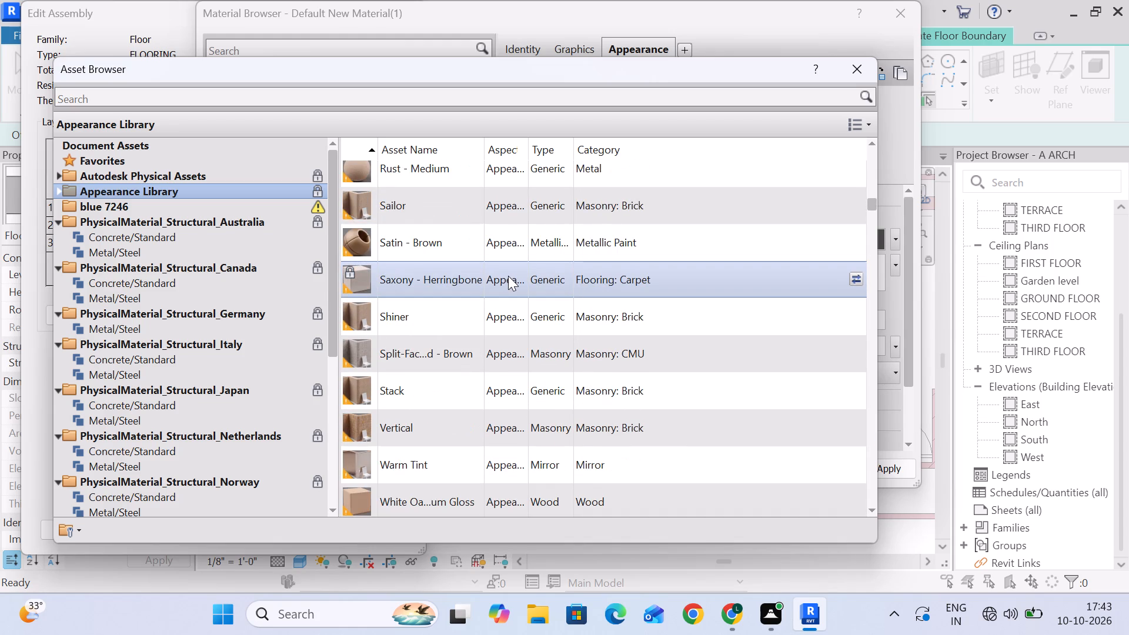
{"action": "scroll", "coordinate": [508, 276], "scroll_direction": "down", "scroll_amount": 9}
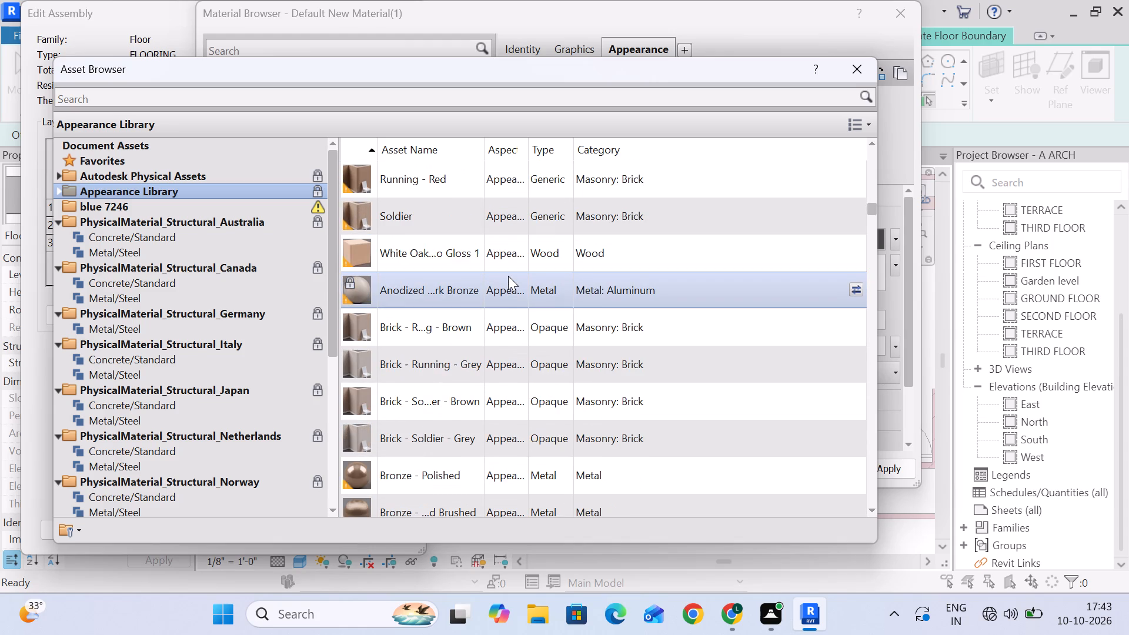
{"action": "scroll", "coordinate": [508, 276], "scroll_direction": "down", "scroll_amount": 9}
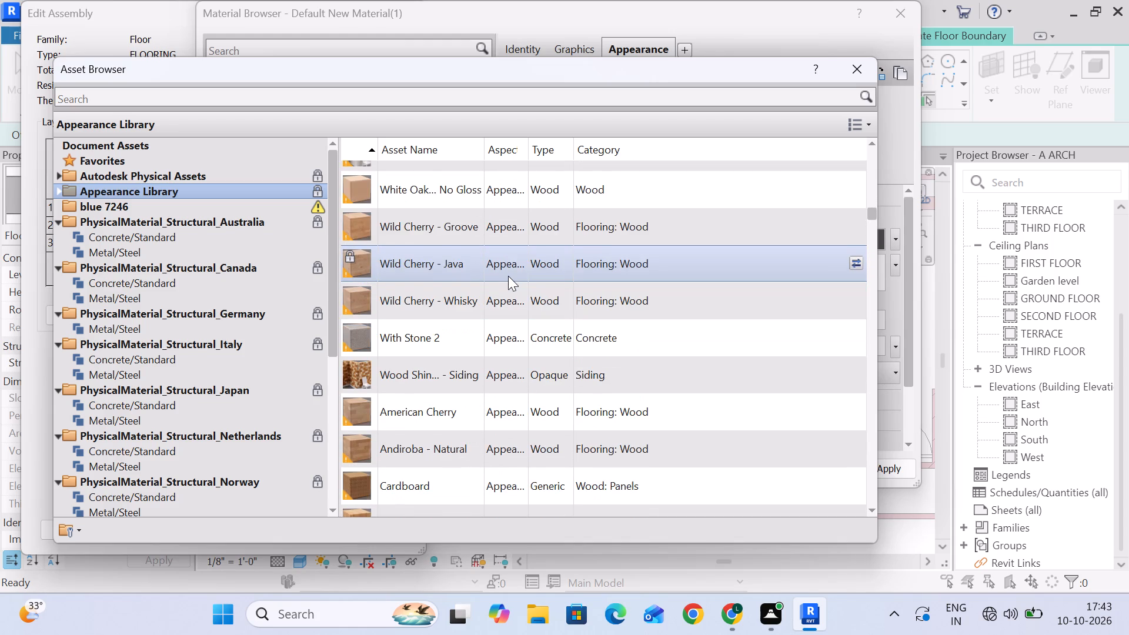
{"action": "scroll", "coordinate": [508, 276], "scroll_direction": "down", "scroll_amount": 8}
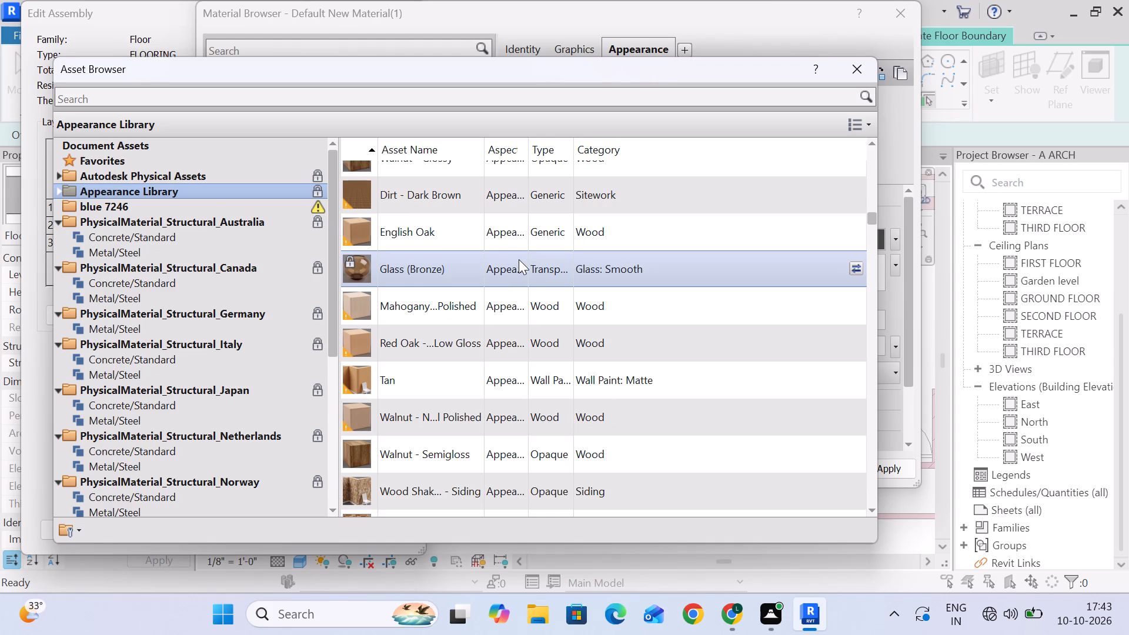
{"action": "scroll", "coordinate": [519, 259], "scroll_direction": "down", "scroll_amount": 11}
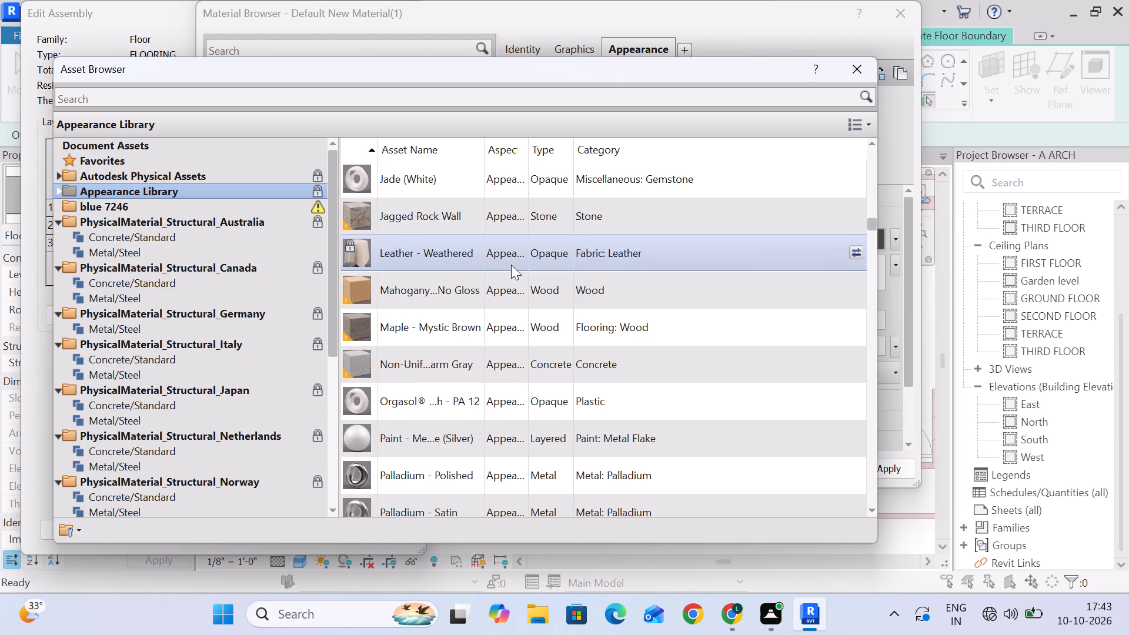
{"action": "scroll", "coordinate": [511, 265], "scroll_direction": "down", "scroll_amount": 3}
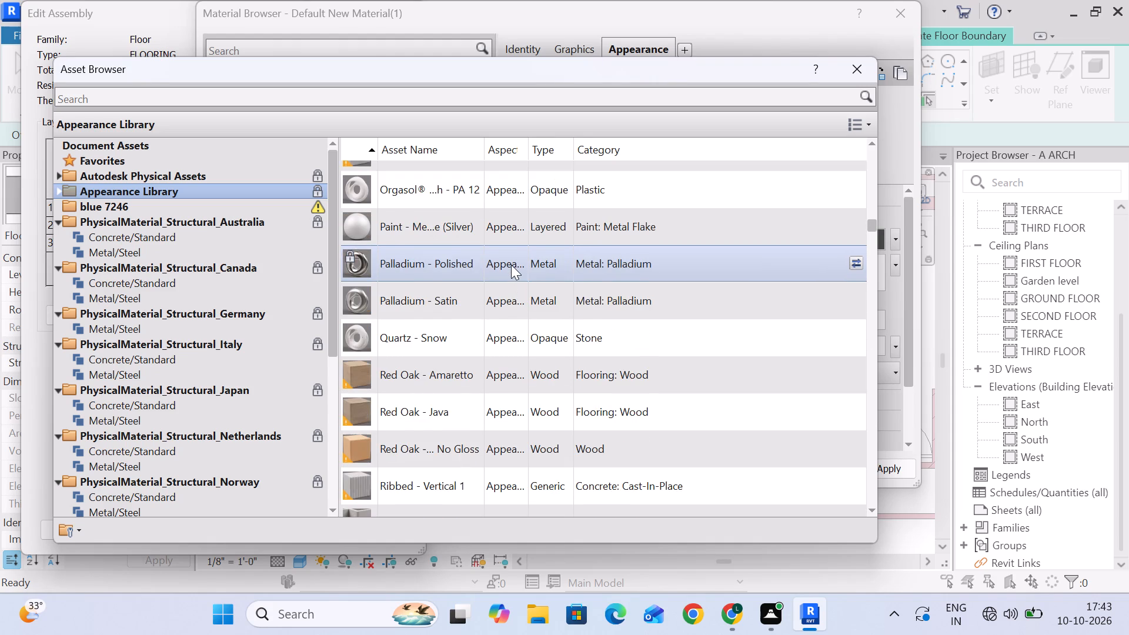
{"action": "scroll", "coordinate": [511, 265], "scroll_direction": "down", "scroll_amount": 12}
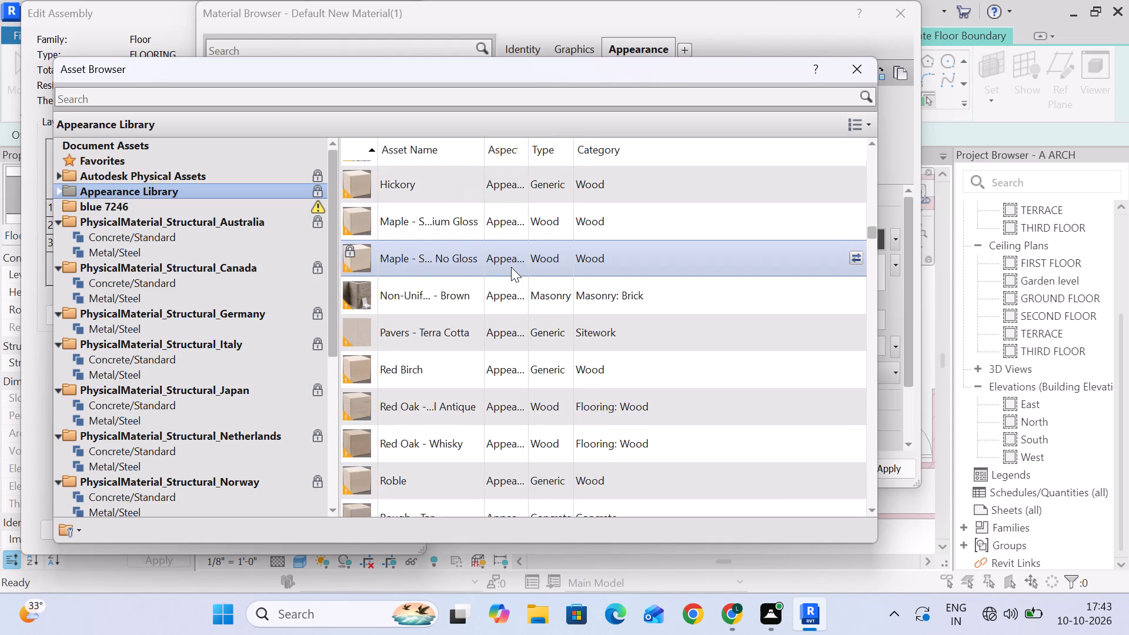
{"action": "scroll", "coordinate": [511, 267], "scroll_direction": "down", "scroll_amount": 11}
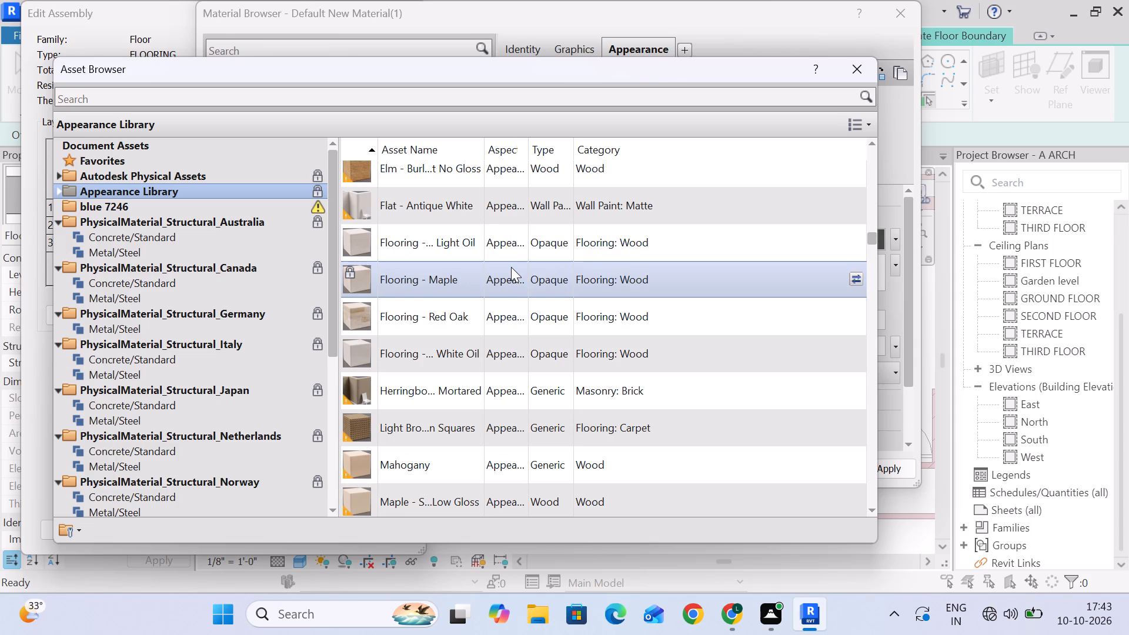
{"action": "scroll", "coordinate": [511, 267], "scroll_direction": "down", "scroll_amount": 4}
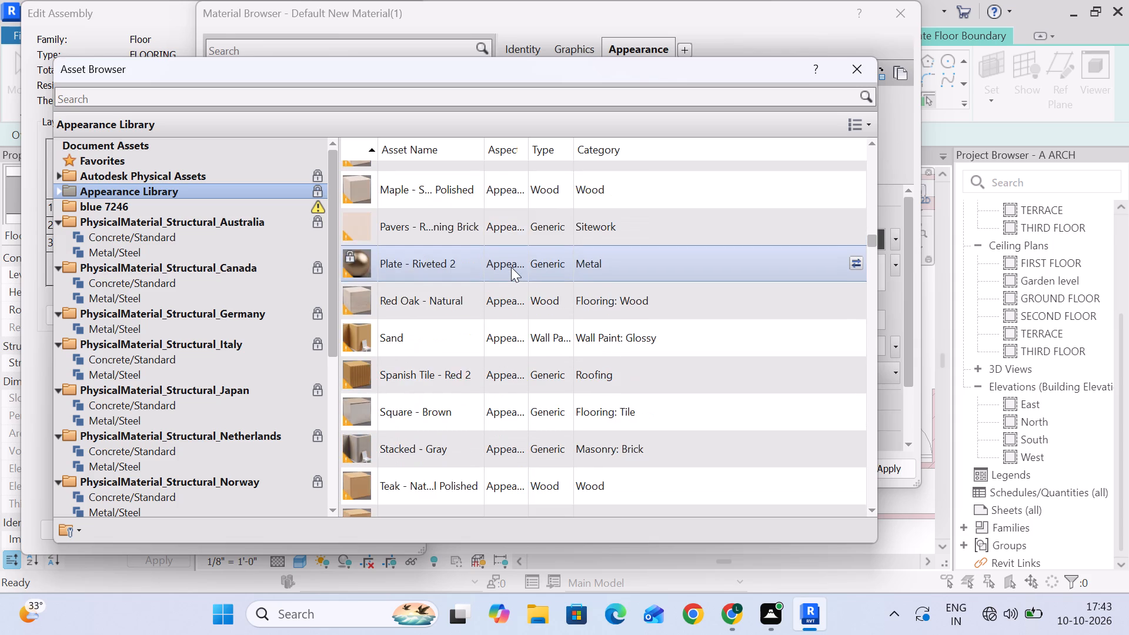
{"action": "scroll", "coordinate": [511, 267], "scroll_direction": "down", "scroll_amount": 3}
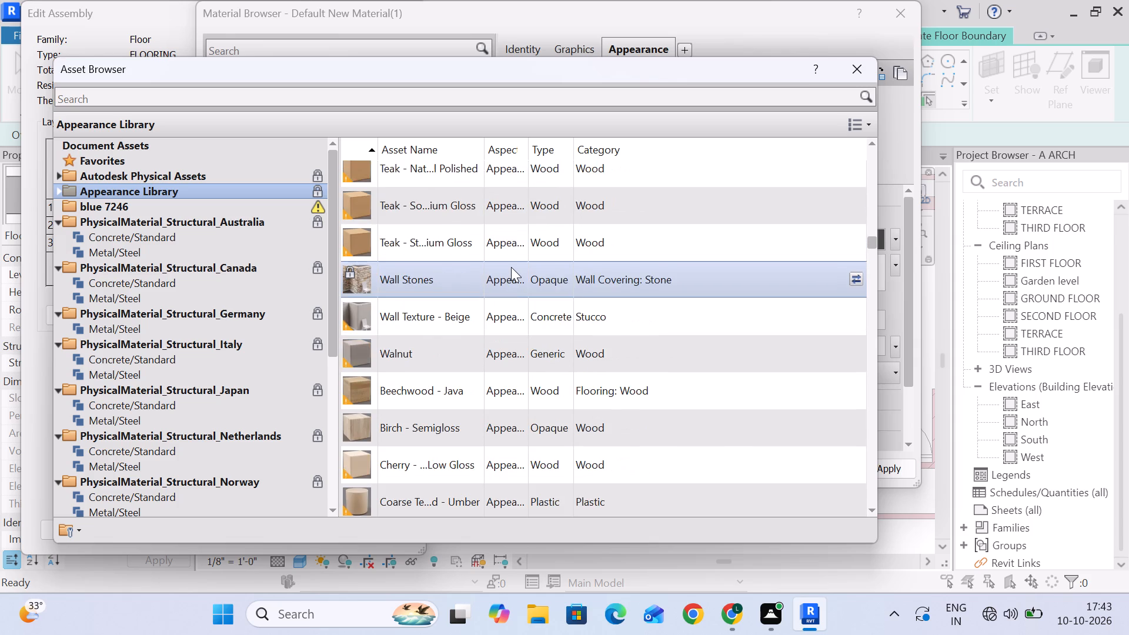
{"action": "scroll", "coordinate": [511, 267], "scroll_direction": "down", "scroll_amount": 3}
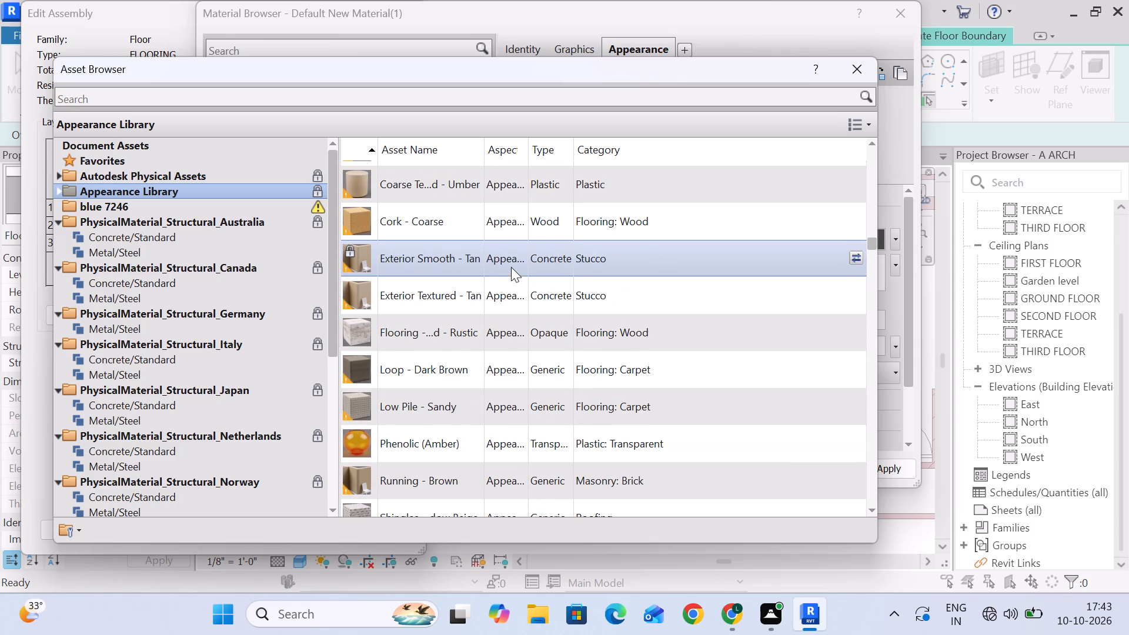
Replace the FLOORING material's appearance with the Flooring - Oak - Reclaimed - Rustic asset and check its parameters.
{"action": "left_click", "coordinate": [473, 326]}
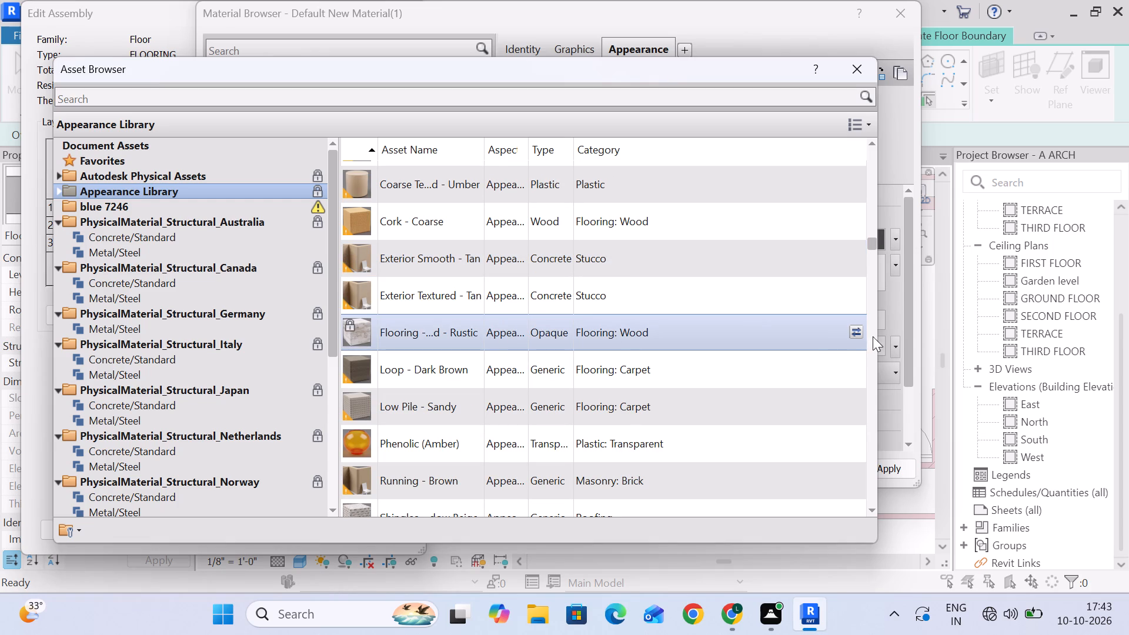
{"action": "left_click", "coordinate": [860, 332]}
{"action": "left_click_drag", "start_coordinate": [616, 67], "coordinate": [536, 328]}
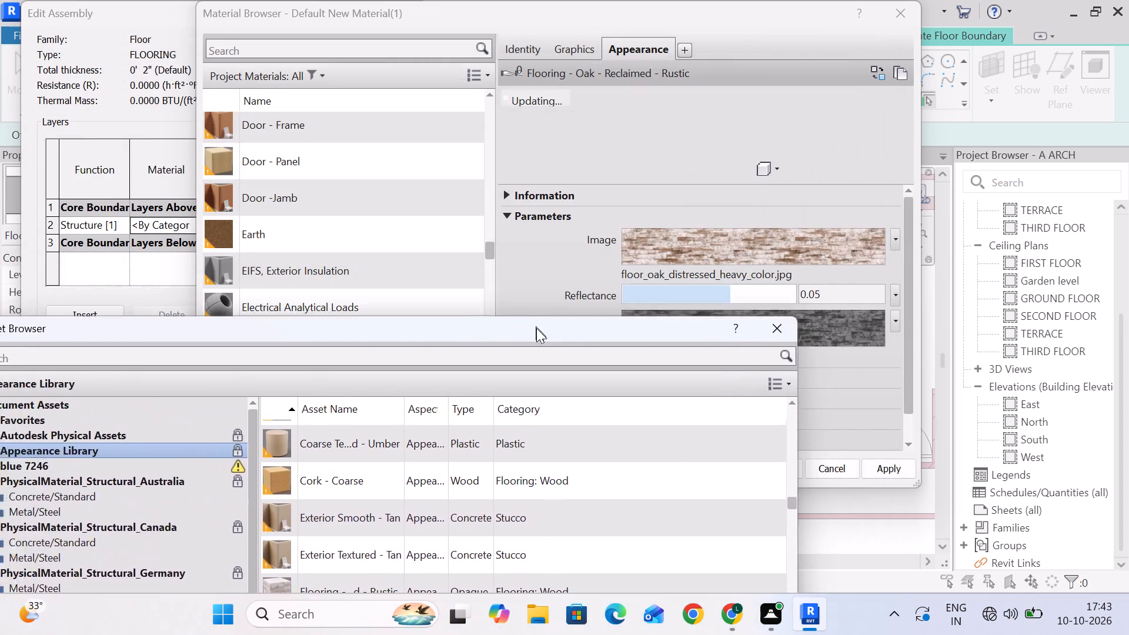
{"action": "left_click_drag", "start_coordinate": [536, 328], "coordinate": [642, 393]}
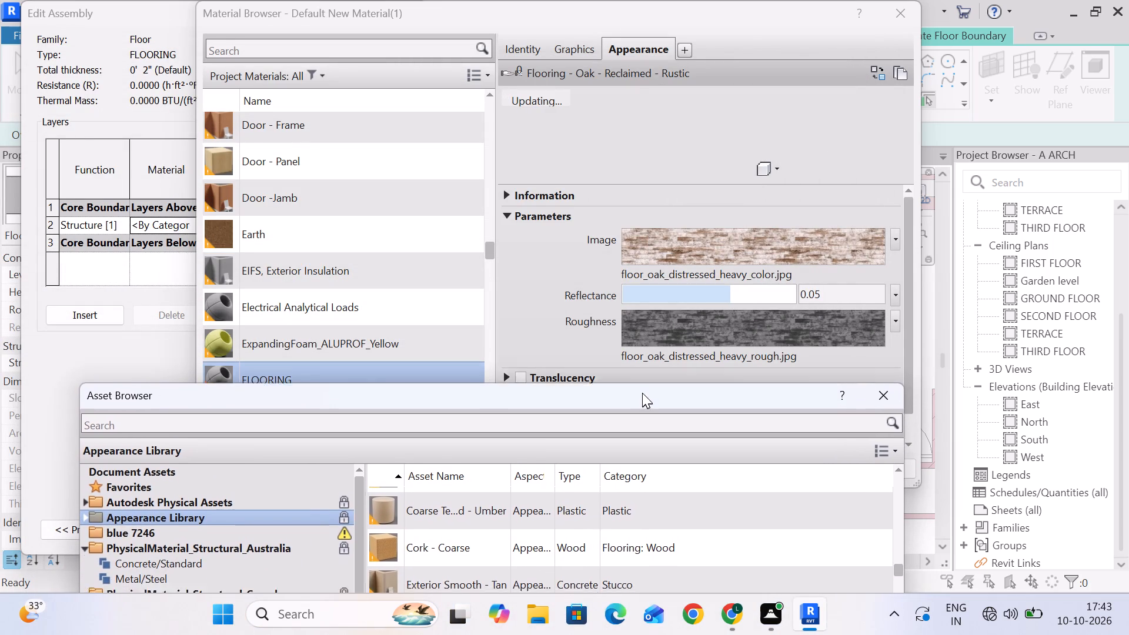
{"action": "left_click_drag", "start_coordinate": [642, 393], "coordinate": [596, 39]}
Examine the rest of the Appearance Library list for a stone or tile flooring appearance.
{"action": "scroll", "coordinate": [500, 395], "scroll_direction": "down", "scroll_amount": 3}
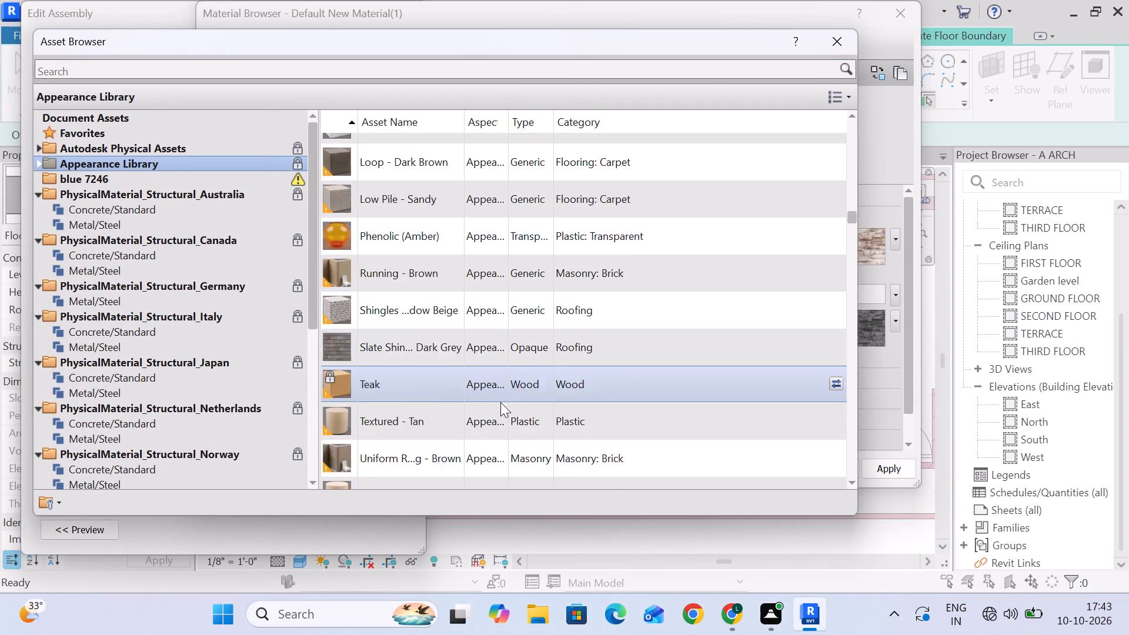
{"action": "scroll", "coordinate": [500, 402], "scroll_direction": "down", "scroll_amount": 4}
{"action": "scroll", "coordinate": [462, 235], "scroll_direction": "down", "scroll_amount": 9}
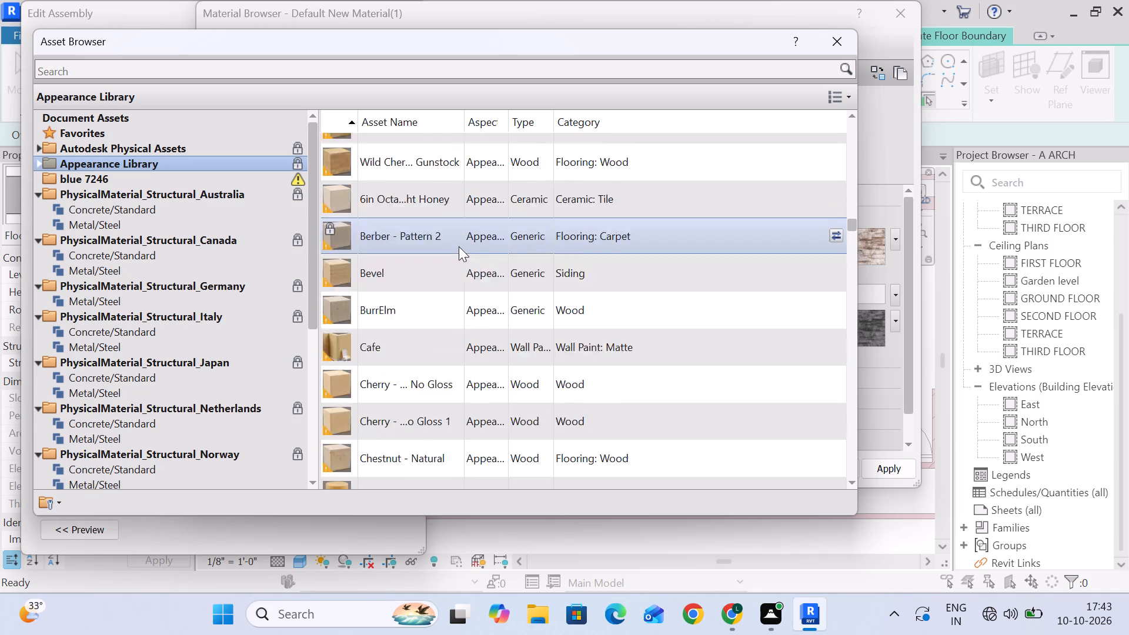
{"action": "scroll", "coordinate": [459, 246], "scroll_direction": "down", "scroll_amount": 12}
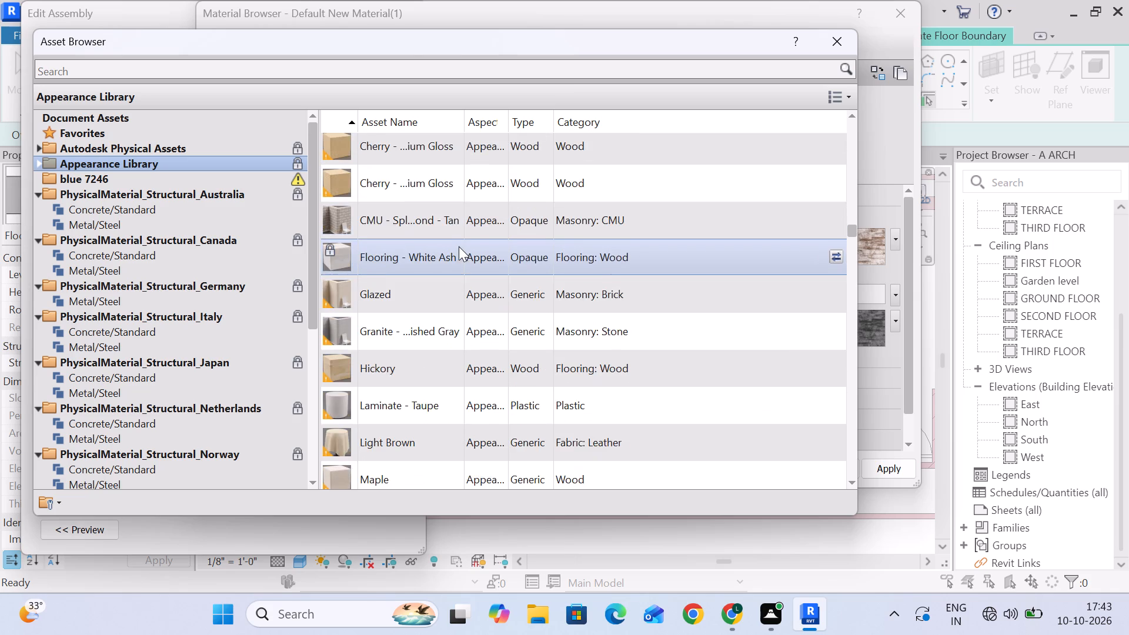
{"action": "scroll", "coordinate": [459, 246], "scroll_direction": "down", "scroll_amount": 5}
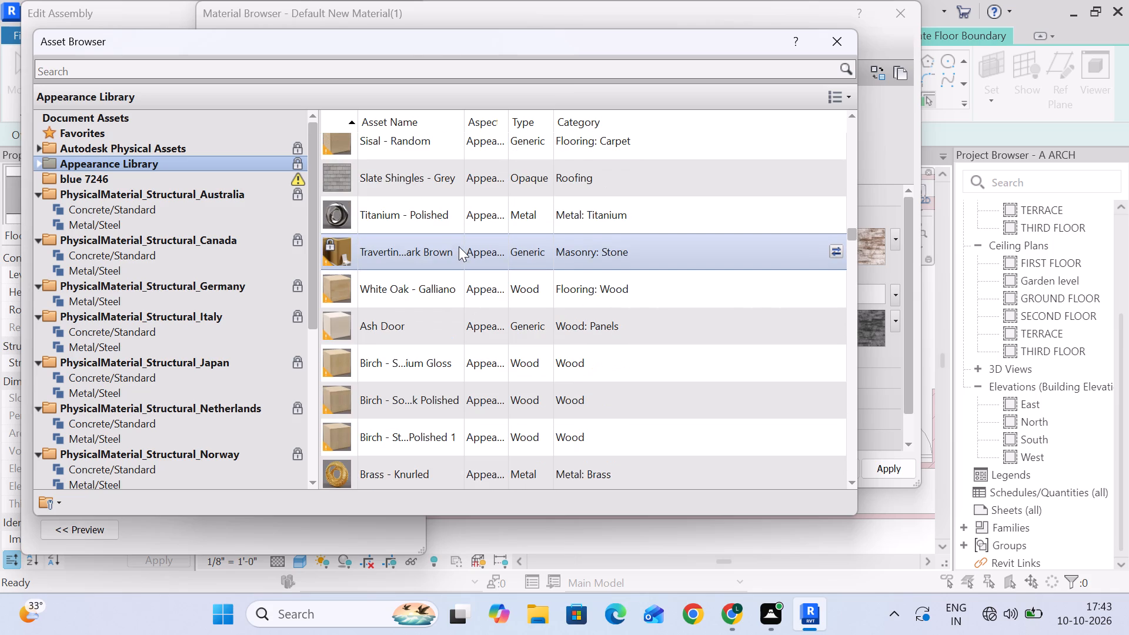
{"action": "scroll", "coordinate": [459, 246], "scroll_direction": "down", "scroll_amount": 4}
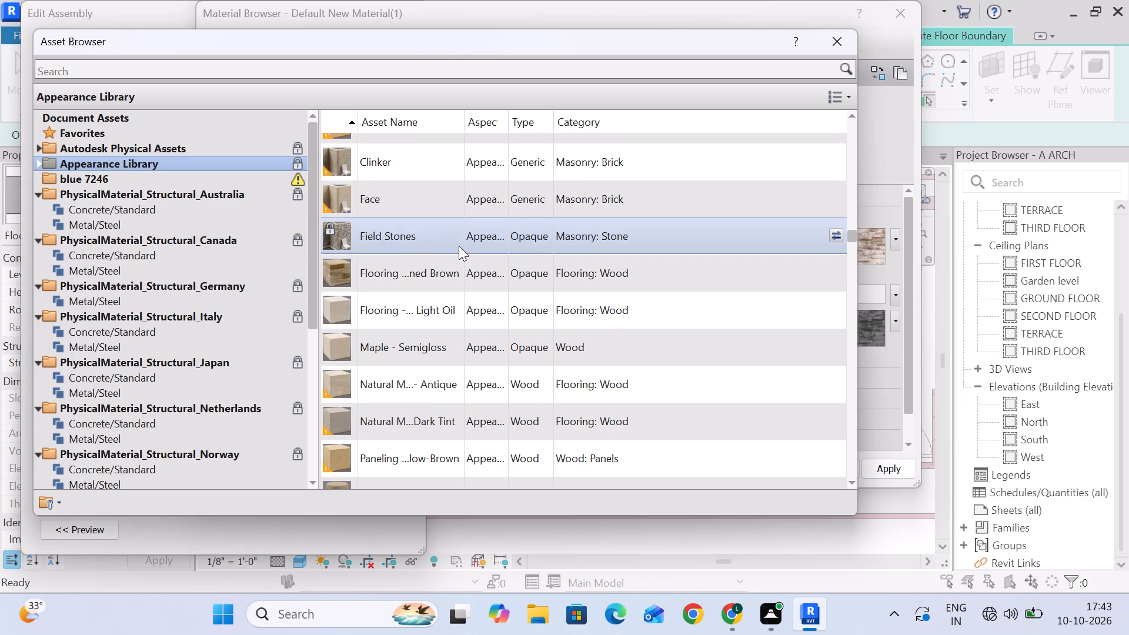
{"action": "scroll", "coordinate": [461, 244], "scroll_direction": "down", "scroll_amount": 5}
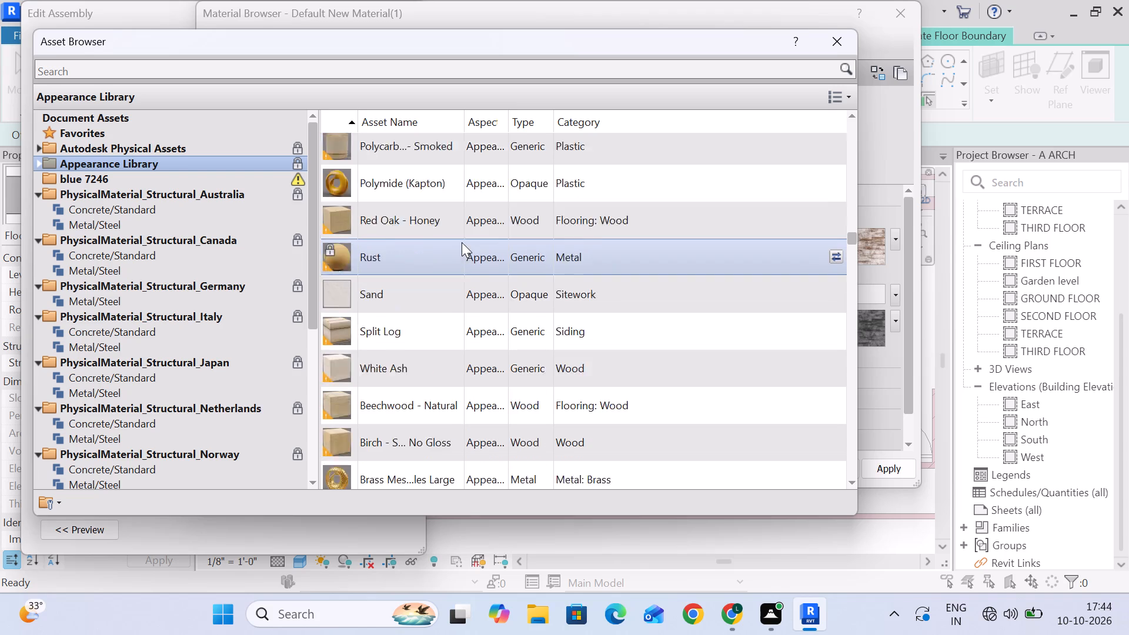
{"action": "scroll", "coordinate": [462, 242], "scroll_direction": "down", "scroll_amount": 13}
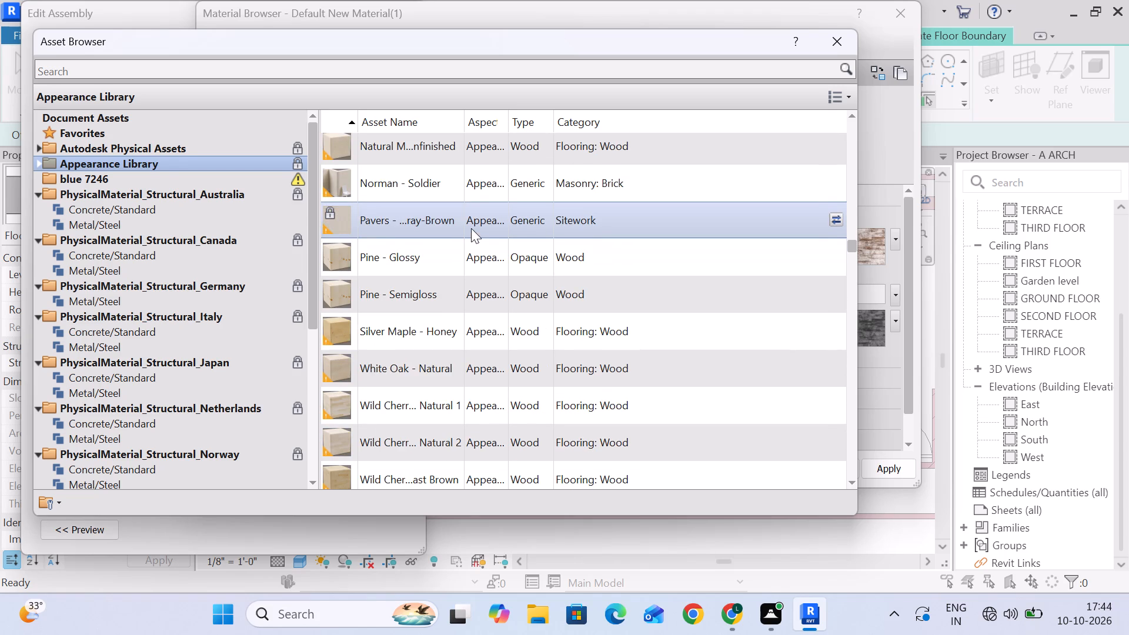
{"action": "scroll", "coordinate": [477, 228], "scroll_direction": "down", "scroll_amount": 5}
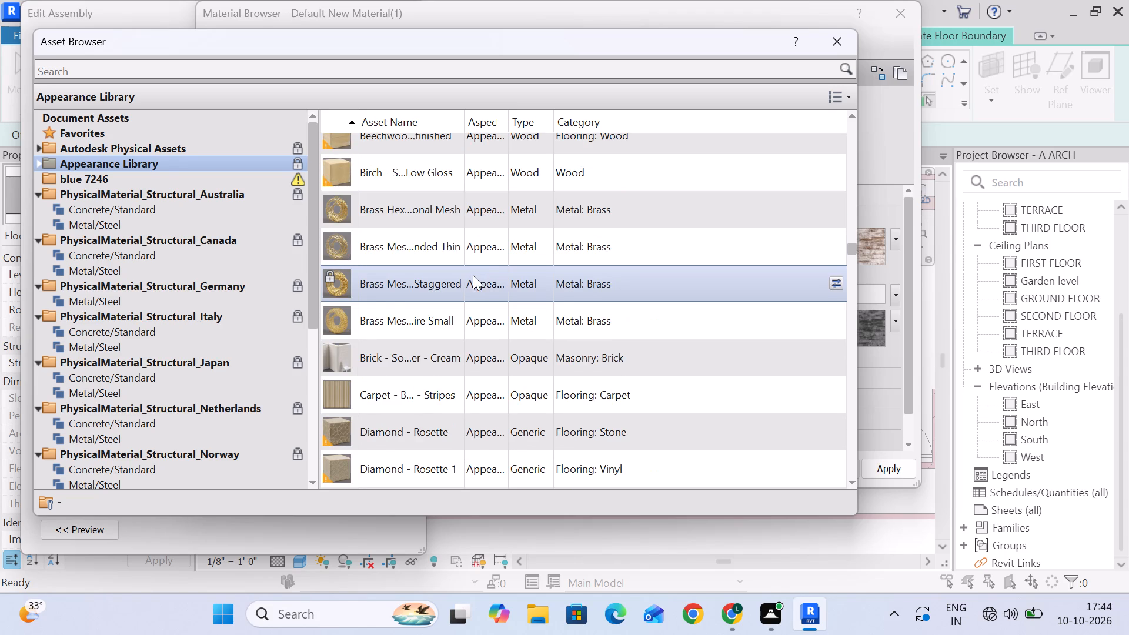
{"action": "scroll", "coordinate": [474, 279], "scroll_direction": "down", "scroll_amount": 9}
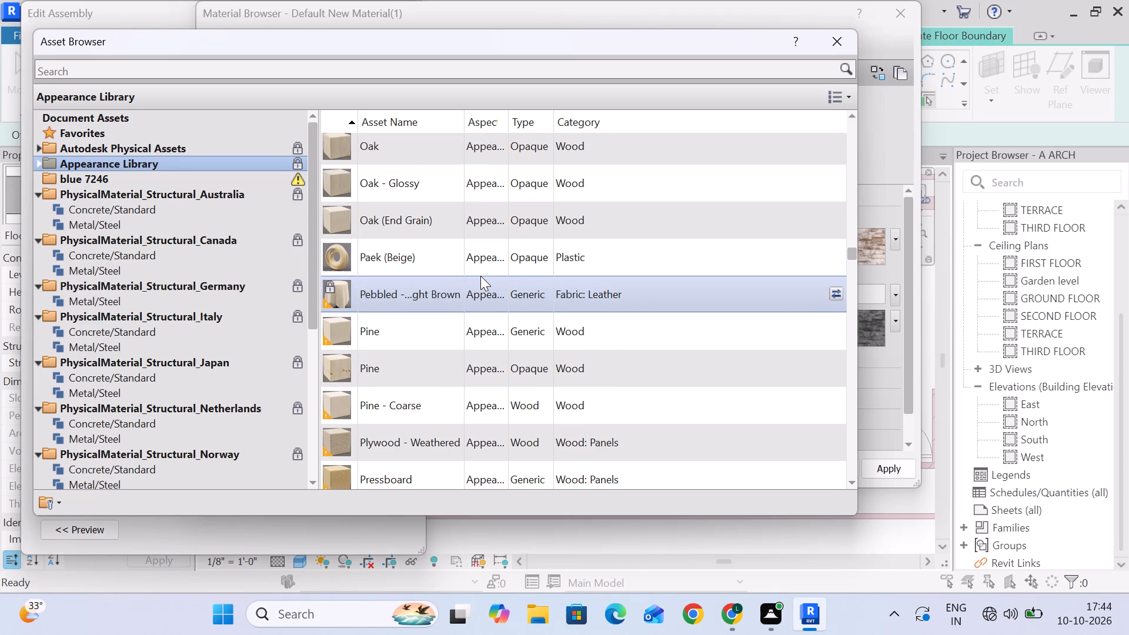
{"action": "scroll", "coordinate": [482, 275], "scroll_direction": "down", "scroll_amount": 4}
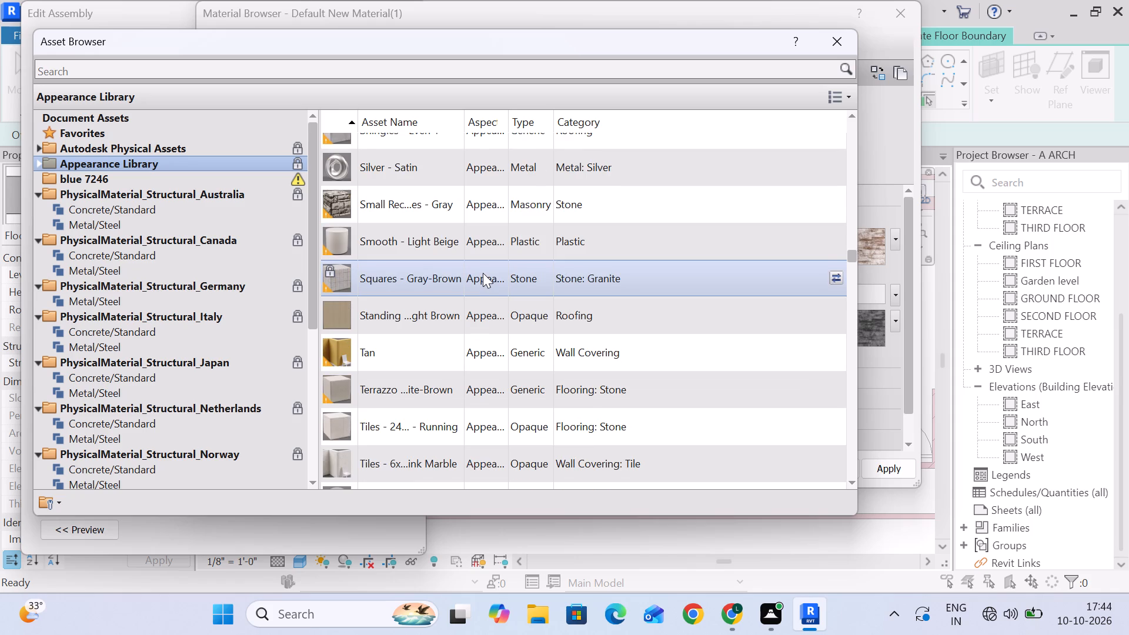
{"action": "scroll", "coordinate": [483, 272], "scroll_direction": "down", "scroll_amount": 2}
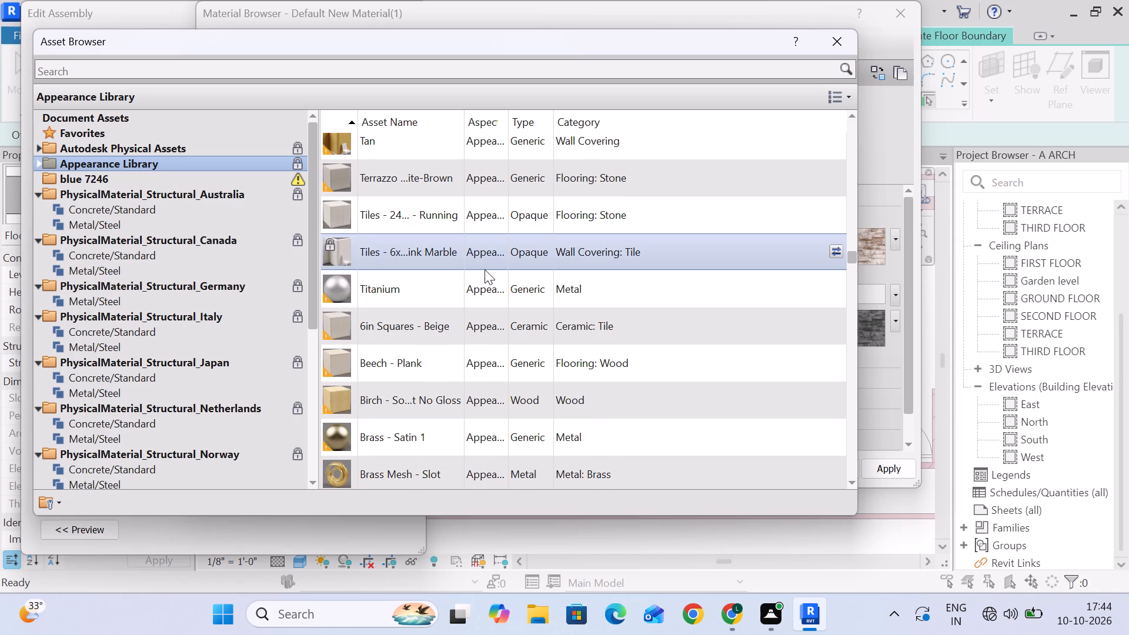
Replace the FLOORING material's appearance with the Tiles - 24... - Running asset from the Flooring: Stone category.
{"action": "left_click", "coordinate": [482, 220]}
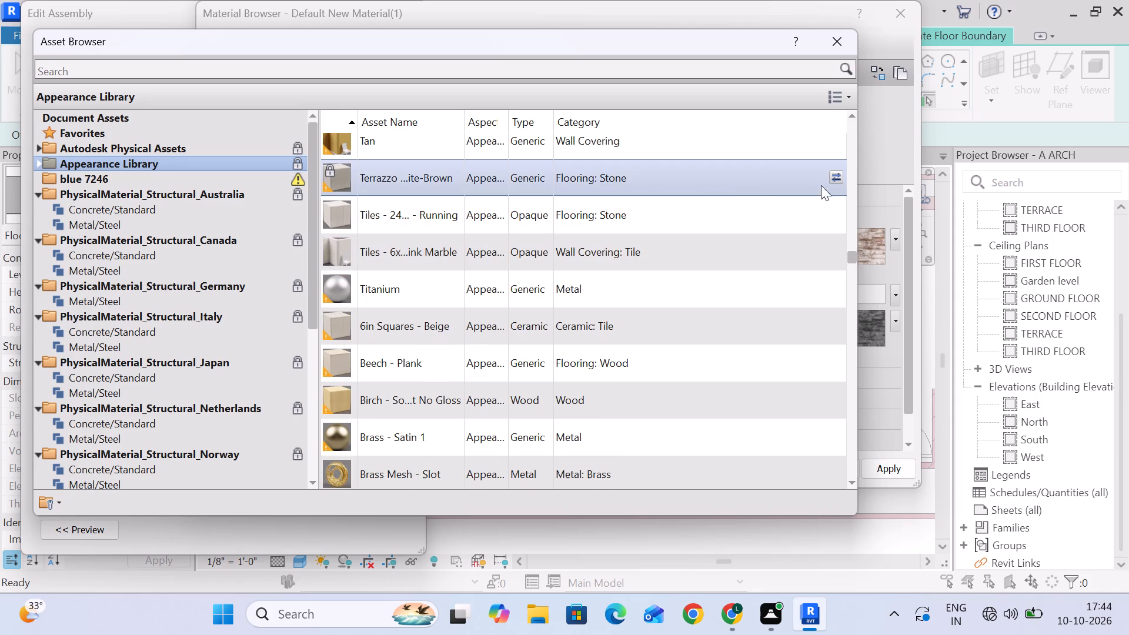
{"action": "left_click", "coordinate": [836, 213]}
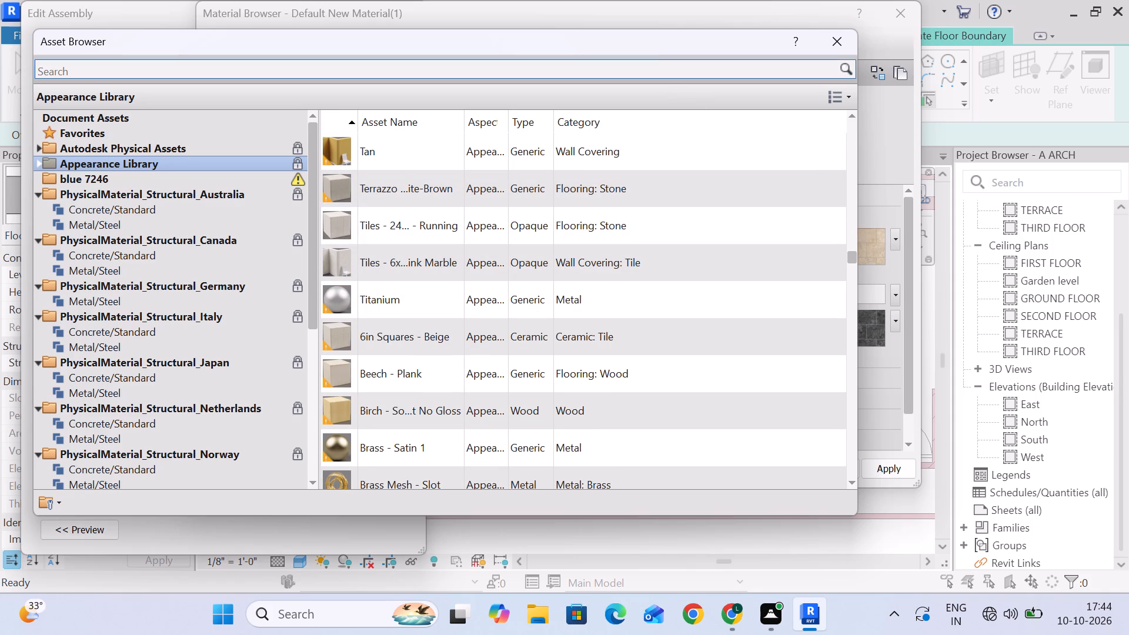
Check the preview and parameters of the travertine tile appearance applied to the FLOORING material.
{"action": "left_click_drag", "start_coordinate": [652, 42], "coordinate": [692, 374]}
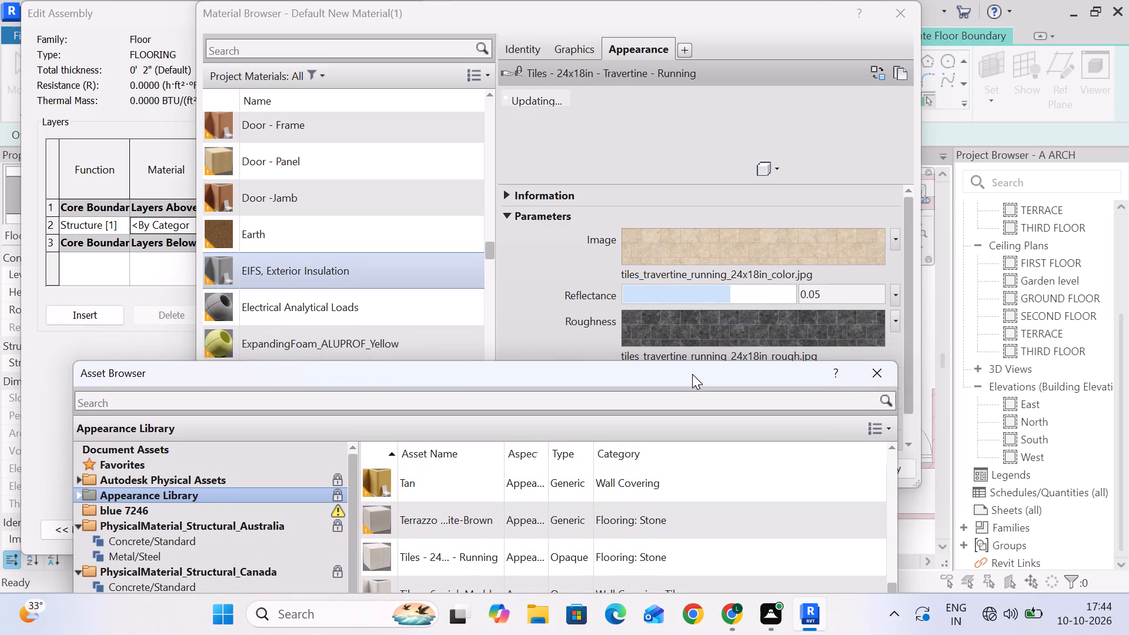
{"action": "left_click_drag", "start_coordinate": [692, 374], "coordinate": [686, 337]}
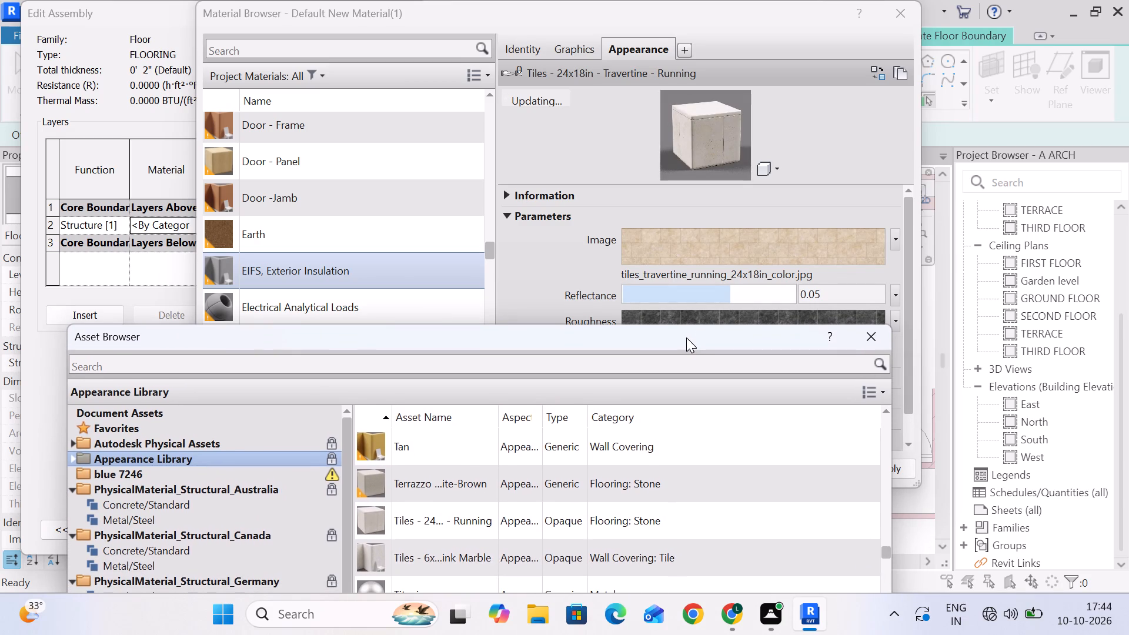
{"action": "left_click_drag", "start_coordinate": [686, 337], "coordinate": [679, 39]}
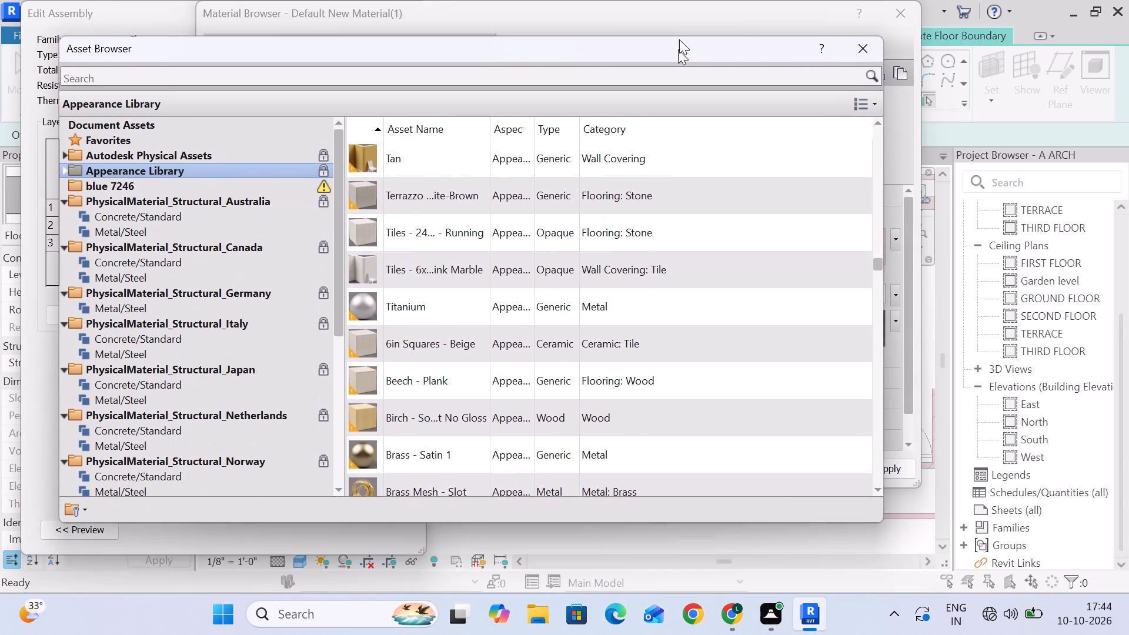
{"action": "left_click_drag", "start_coordinate": [679, 39], "coordinate": [680, 62]}
Examine more of the Appearance Library list for an alternative stone or tile flooring appearance.
{"action": "scroll", "coordinate": [597, 205], "scroll_direction": "down", "scroll_amount": 4}
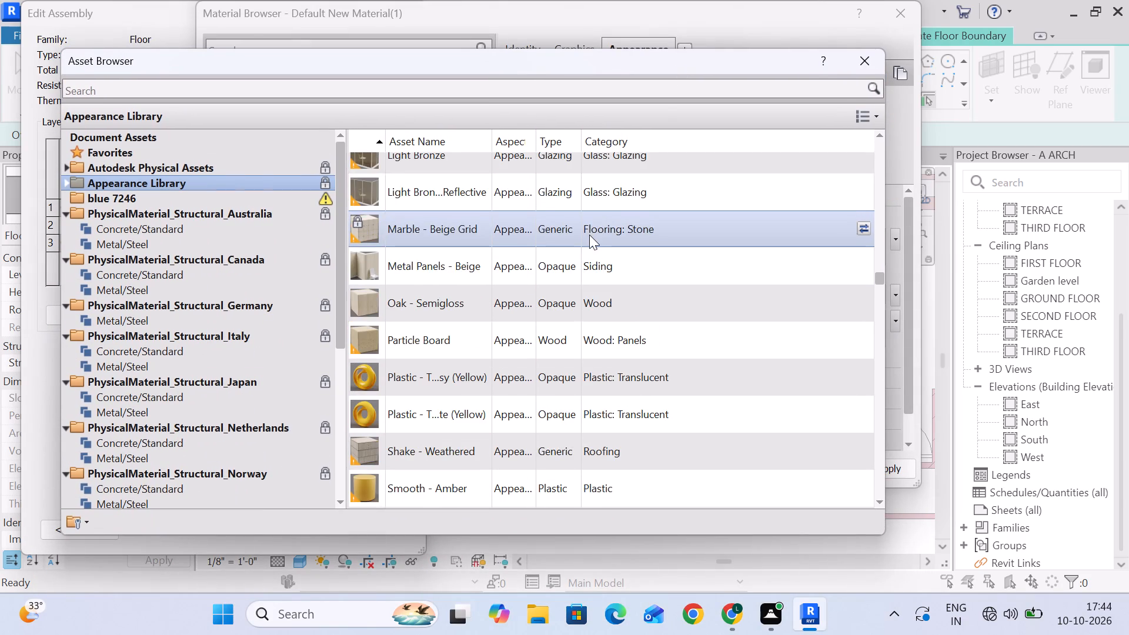
{"action": "scroll", "coordinate": [589, 235], "scroll_direction": "down", "scroll_amount": 18}
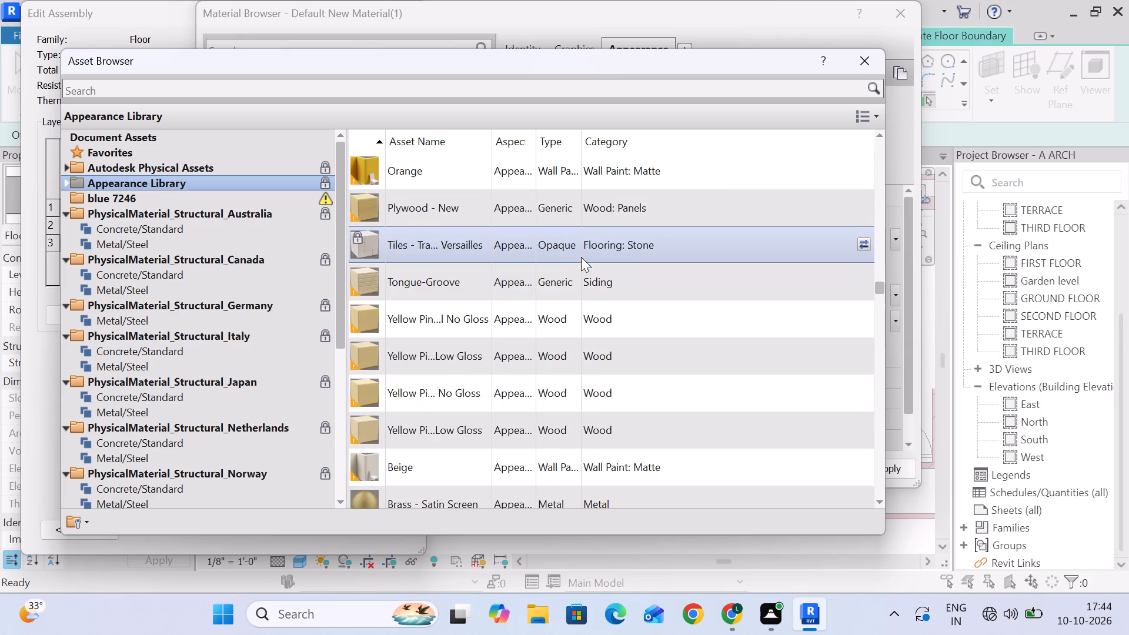
{"action": "scroll", "coordinate": [583, 259], "scroll_direction": "down", "scroll_amount": 6}
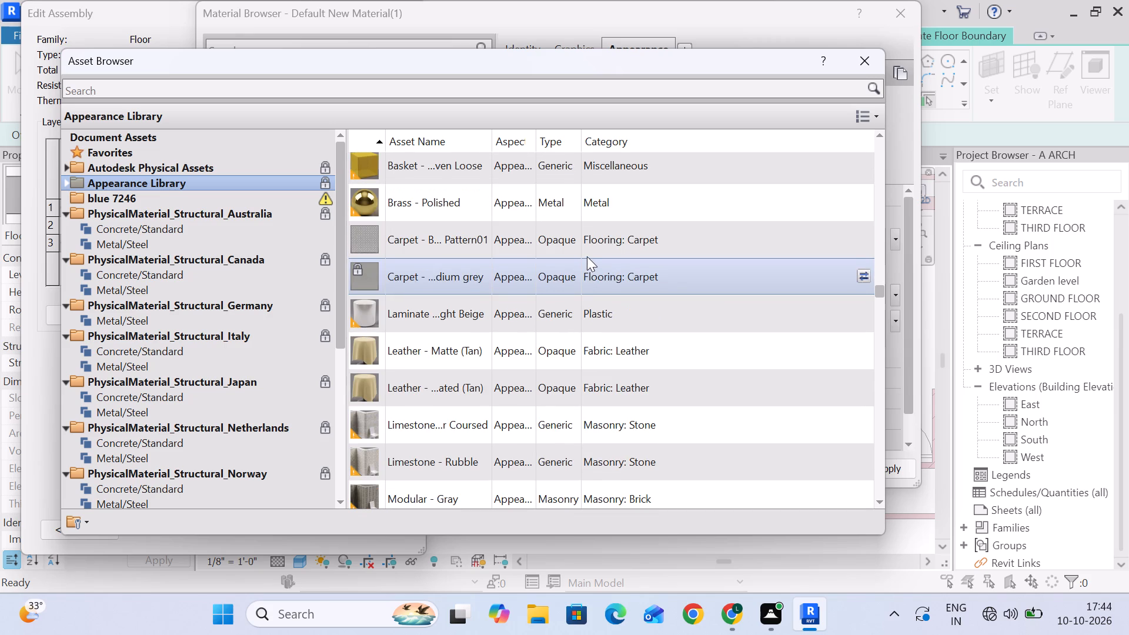
{"action": "scroll", "coordinate": [587, 256], "scroll_direction": "down", "scroll_amount": 6}
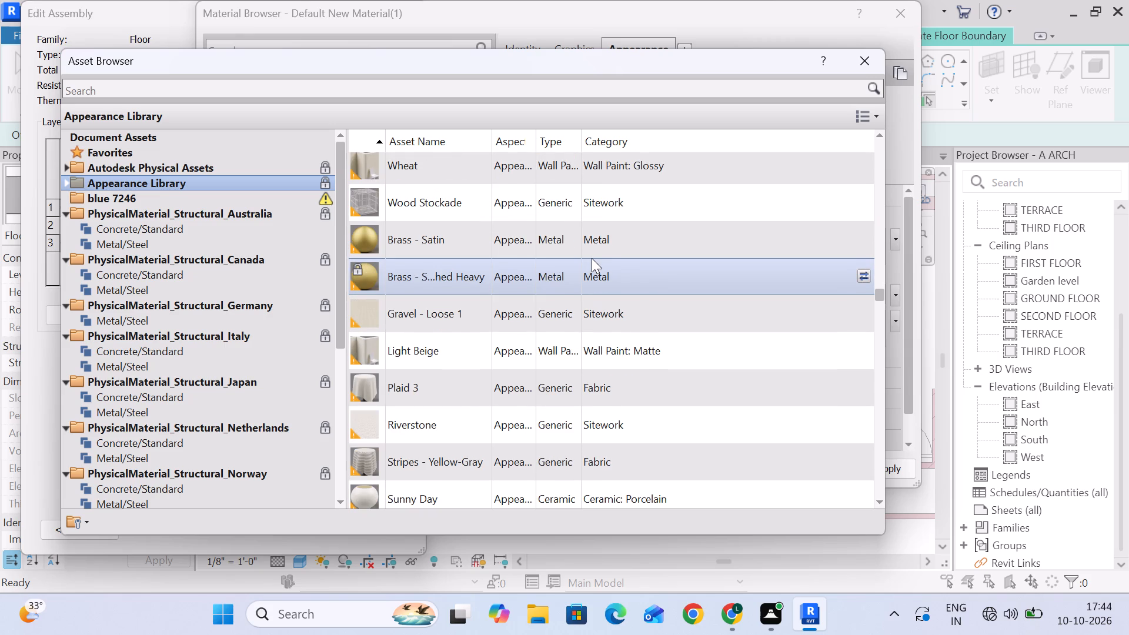
{"action": "scroll", "coordinate": [594, 258], "scroll_direction": "down", "scroll_amount": 8}
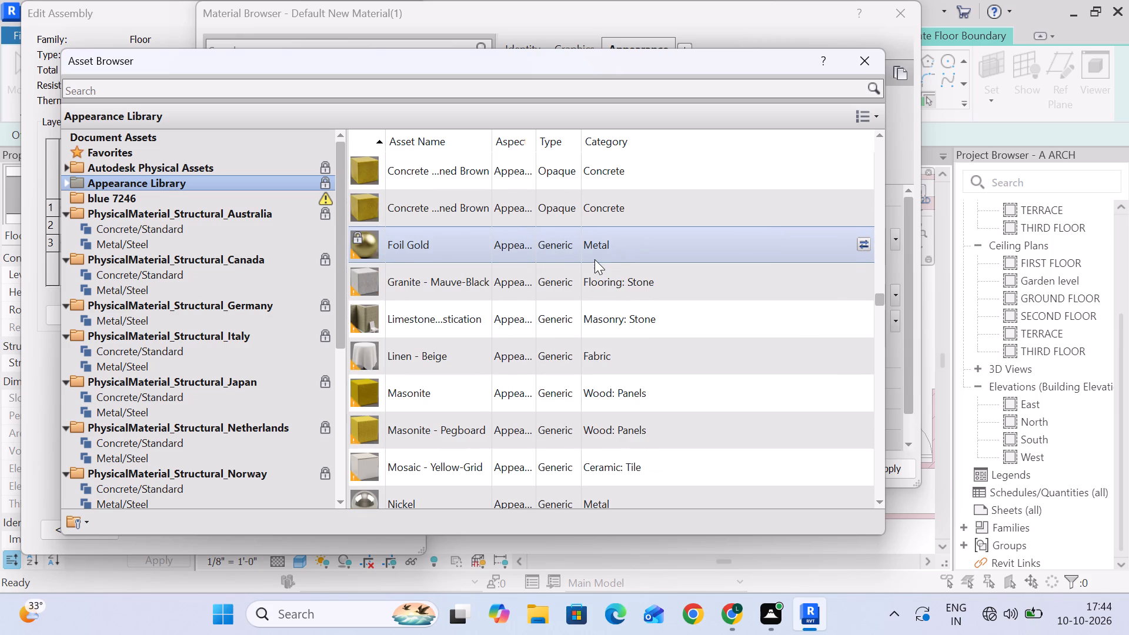
{"action": "scroll", "coordinate": [594, 259], "scroll_direction": "down", "scroll_amount": 4}
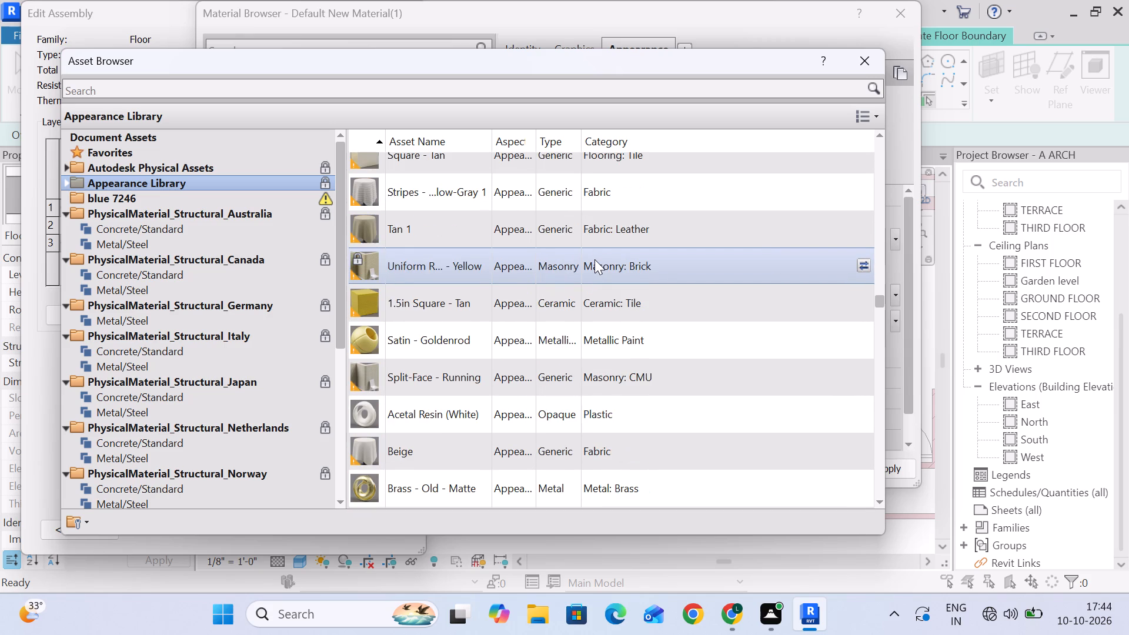
{"action": "scroll", "coordinate": [594, 259], "scroll_direction": "down", "scroll_amount": 3}
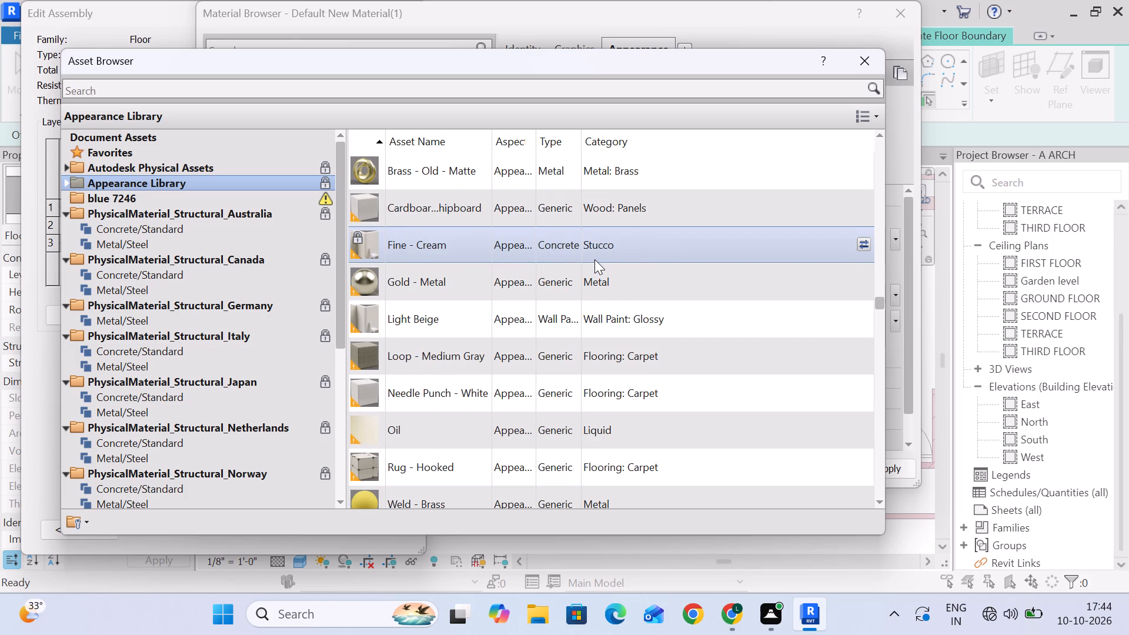
{"action": "scroll", "coordinate": [594, 259], "scroll_direction": "down", "scroll_amount": 5}
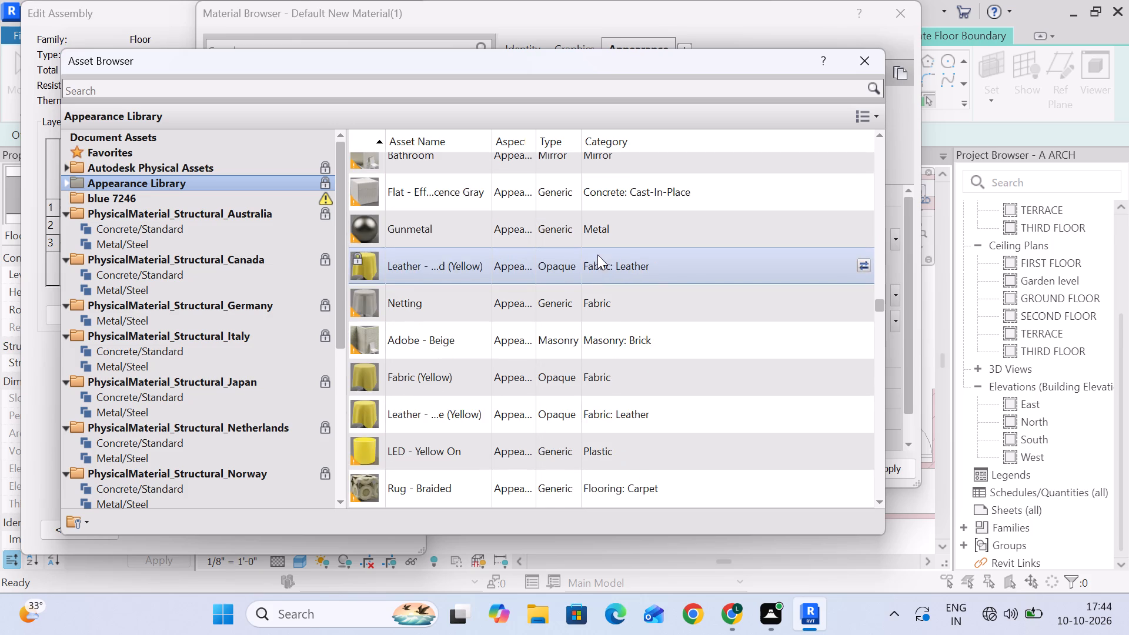
{"action": "scroll", "coordinate": [596, 253], "scroll_direction": "down", "scroll_amount": 1}
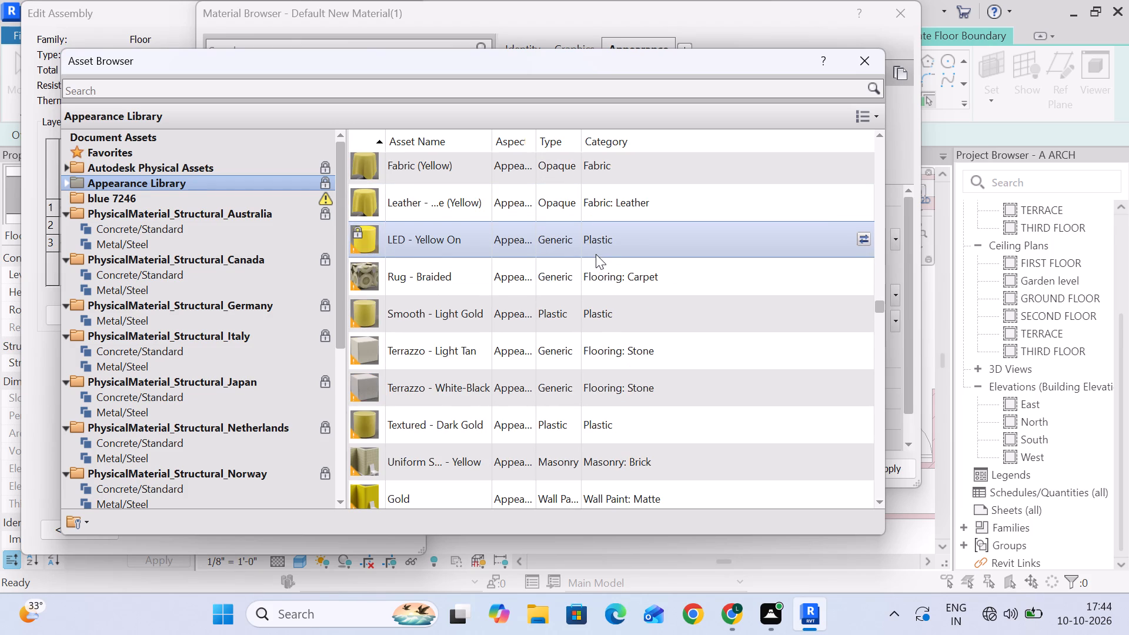
{"action": "scroll", "coordinate": [594, 256], "scroll_direction": "down", "scroll_amount": 2}
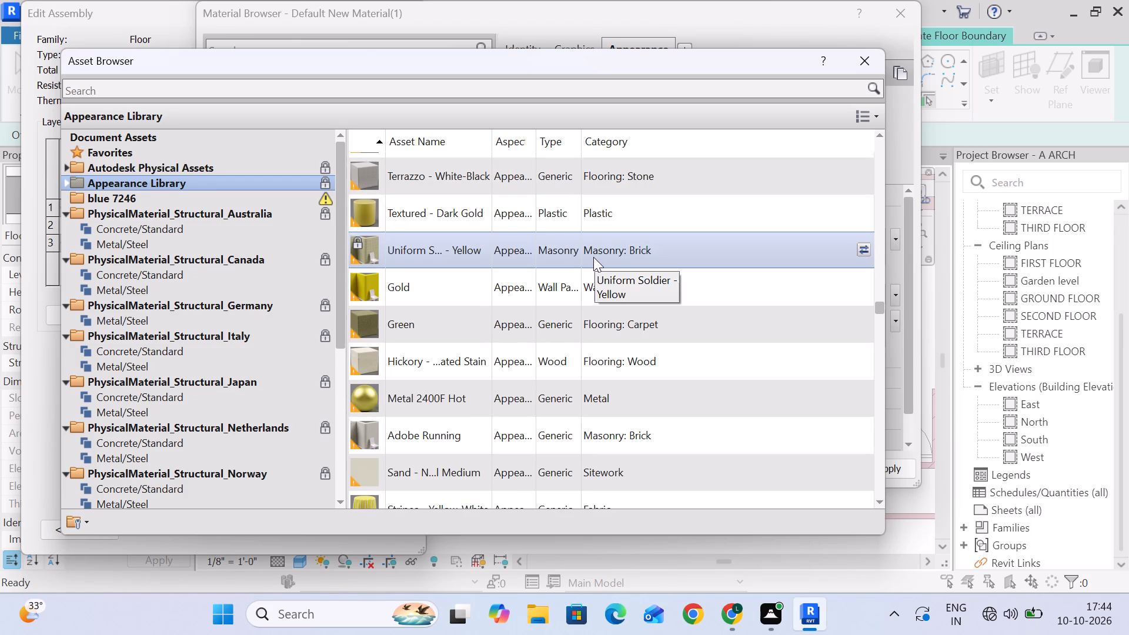
{"action": "scroll", "coordinate": [597, 257], "scroll_direction": "down", "scroll_amount": 3}
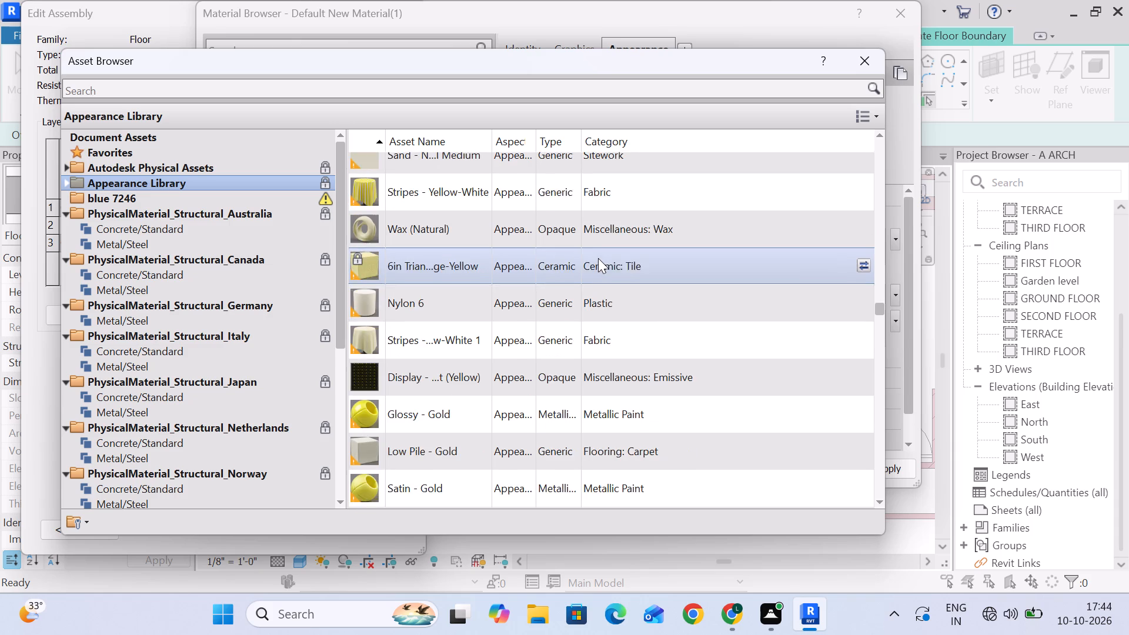
{"action": "scroll", "coordinate": [598, 258], "scroll_direction": "down", "scroll_amount": 4}
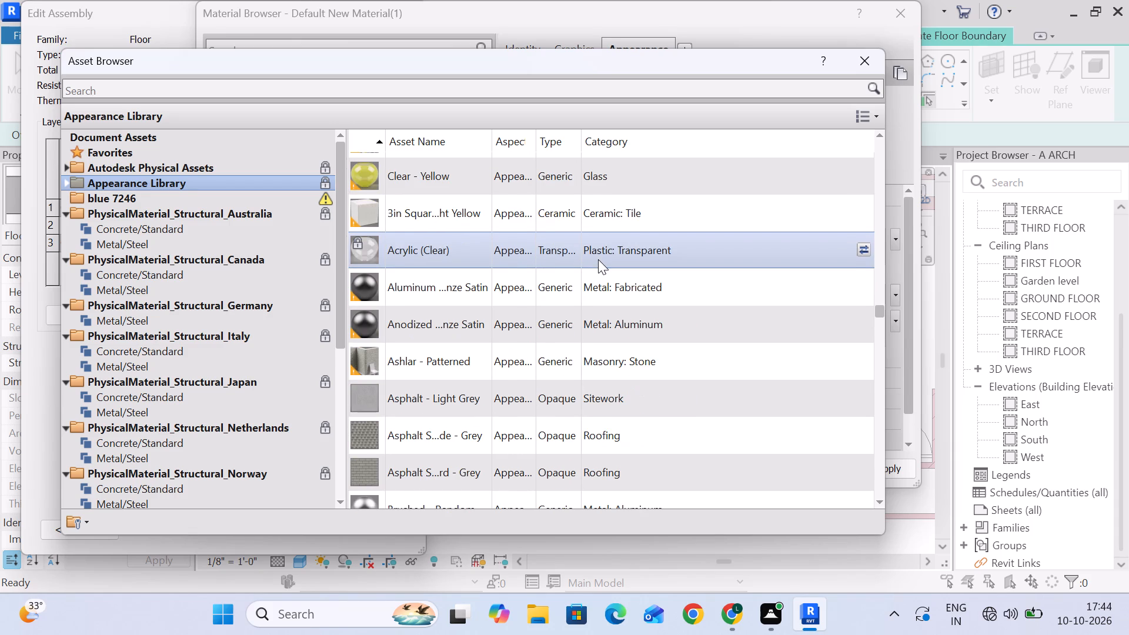
{"action": "scroll", "coordinate": [598, 259], "scroll_direction": "down", "scroll_amount": 6}
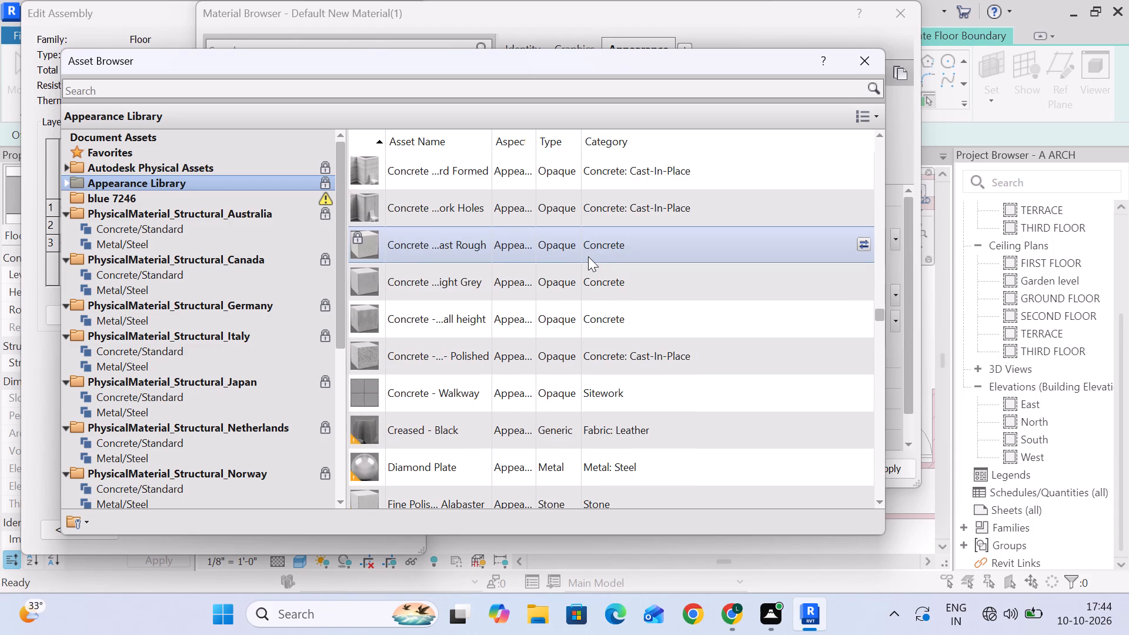
{"action": "scroll", "coordinate": [589, 257], "scroll_direction": "down", "scroll_amount": 2}
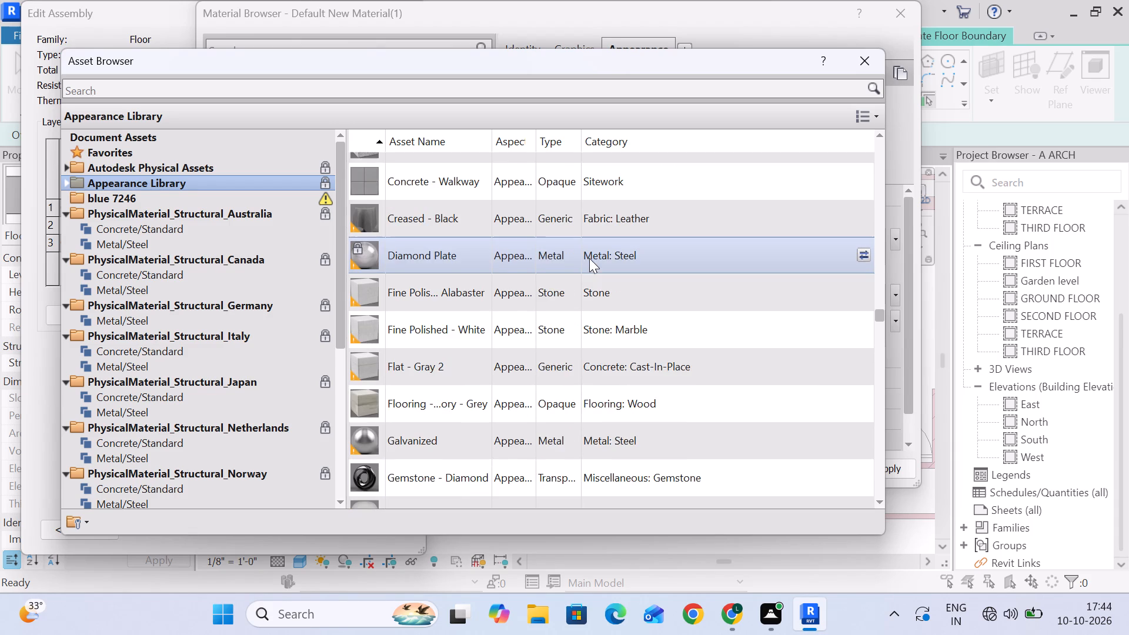
{"action": "scroll", "coordinate": [590, 259], "scroll_direction": "down", "scroll_amount": 18}
{"action": "scroll", "coordinate": [591, 258], "scroll_direction": "down", "scroll_amount": 4}
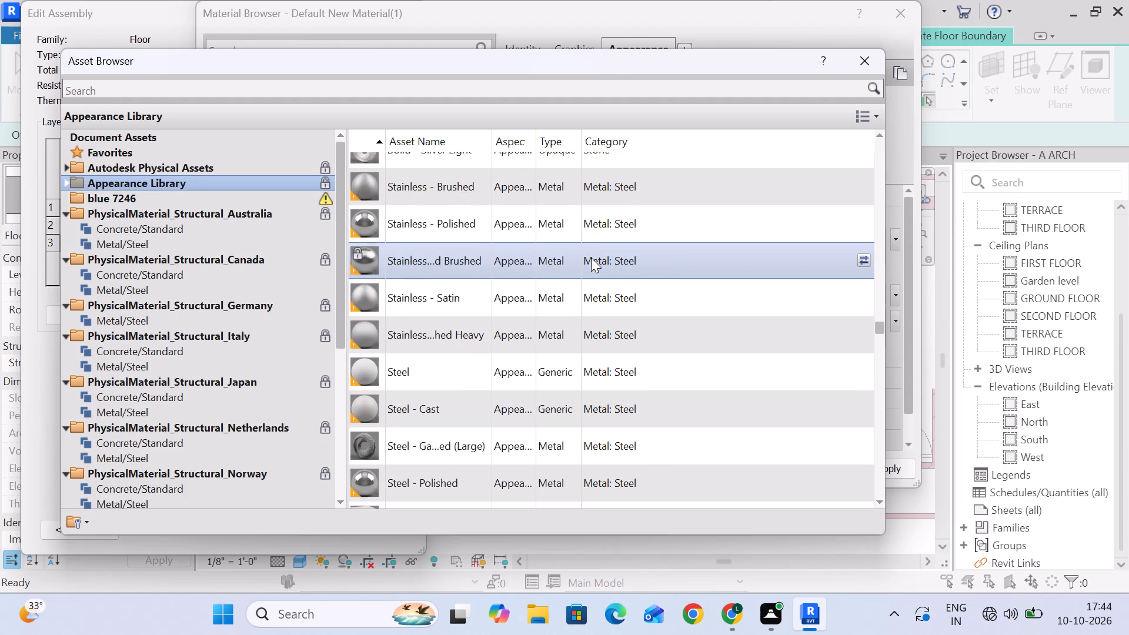
{"action": "scroll", "coordinate": [592, 258], "scroll_direction": "down", "scroll_amount": 16}
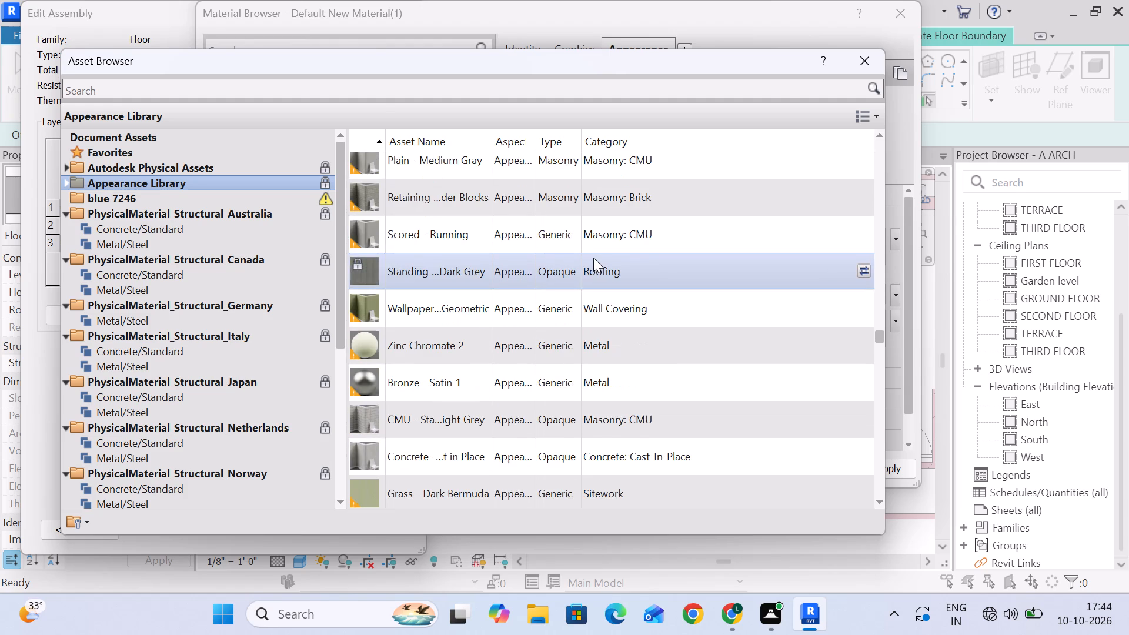
{"action": "scroll", "coordinate": [593, 258], "scroll_direction": "down", "scroll_amount": 4}
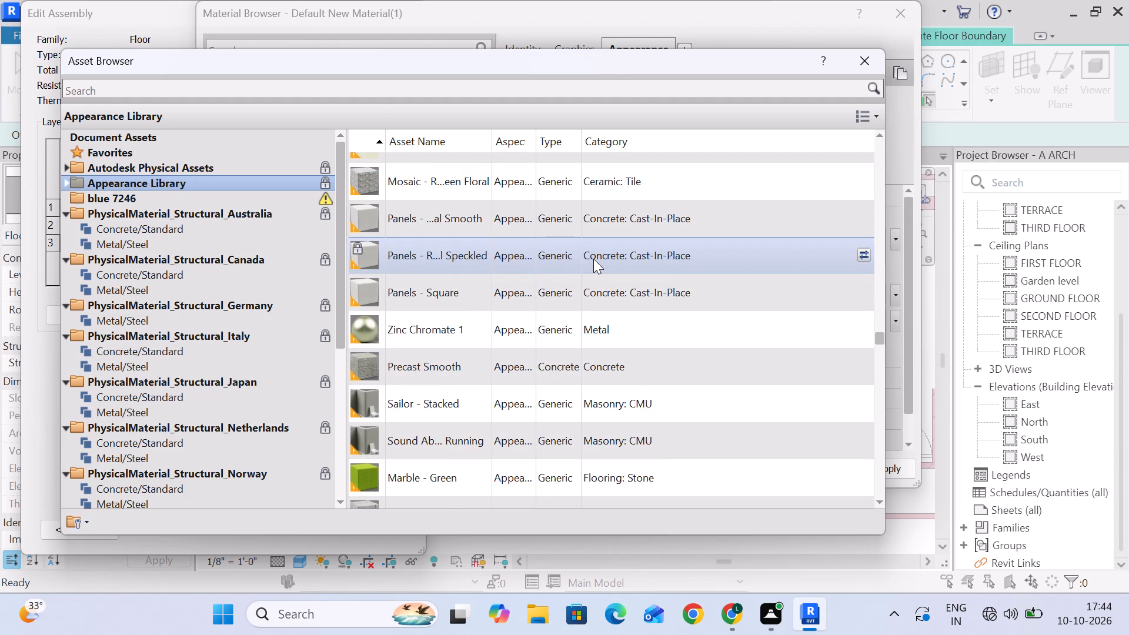
{"action": "scroll", "coordinate": [593, 259], "scroll_direction": "down", "scroll_amount": 4}
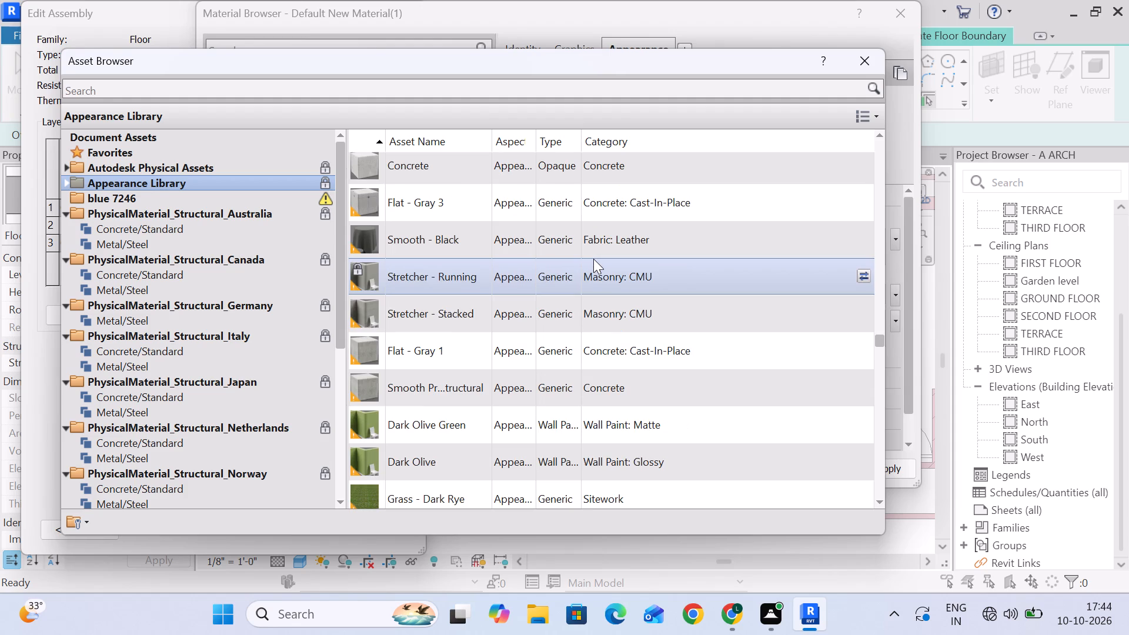
{"action": "scroll", "coordinate": [593, 259], "scroll_direction": "down", "scroll_amount": 3}
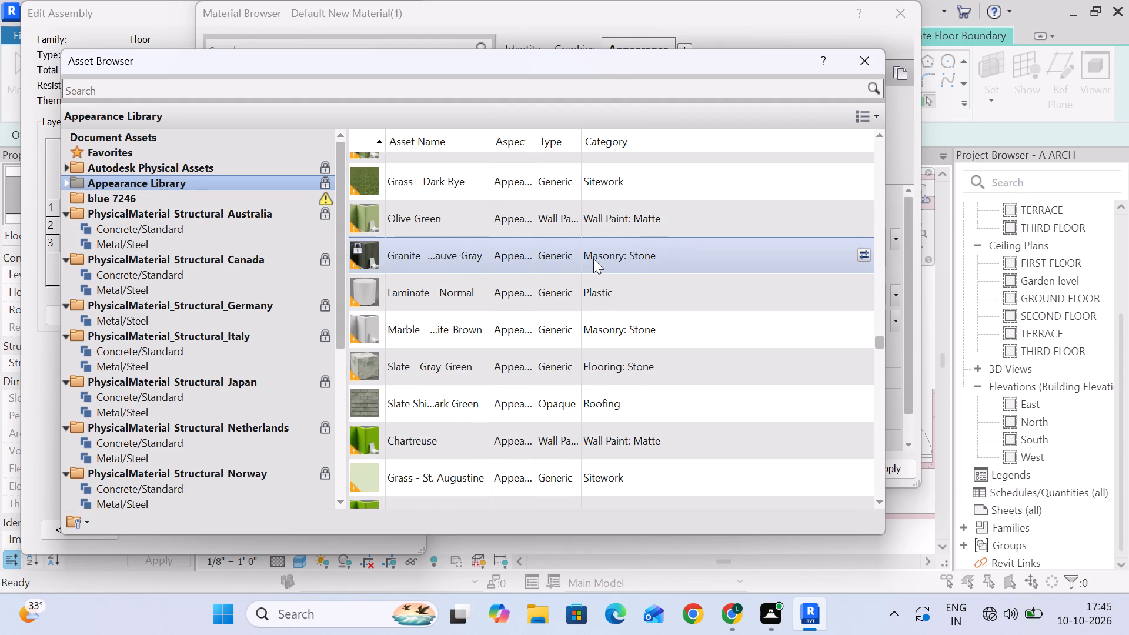
{"action": "scroll", "coordinate": [593, 259], "scroll_direction": "down", "scroll_amount": 1}
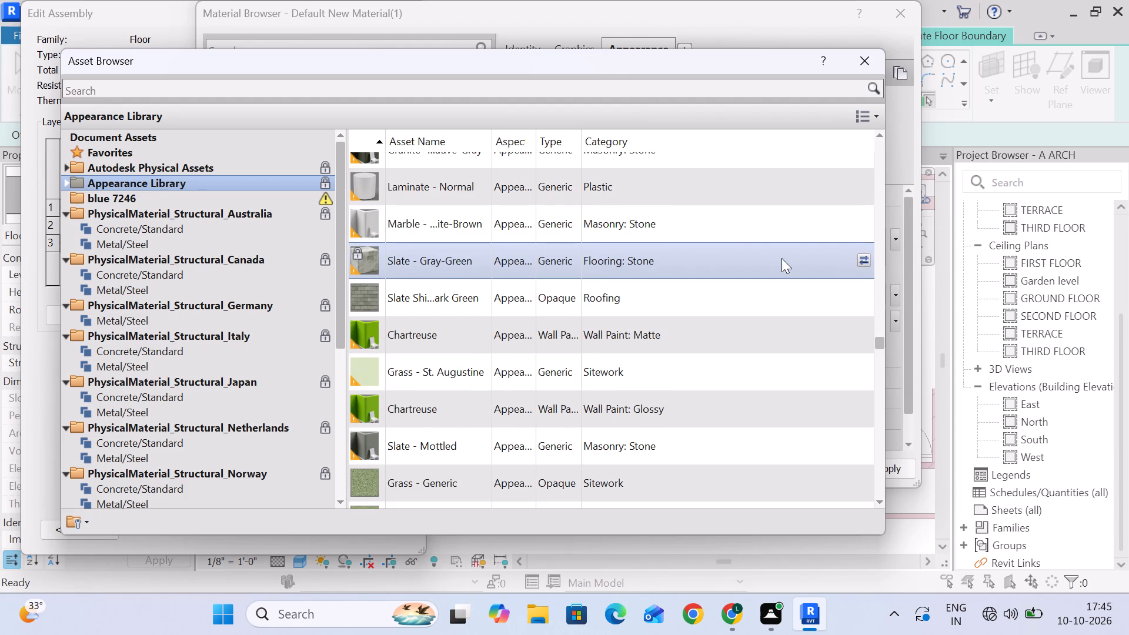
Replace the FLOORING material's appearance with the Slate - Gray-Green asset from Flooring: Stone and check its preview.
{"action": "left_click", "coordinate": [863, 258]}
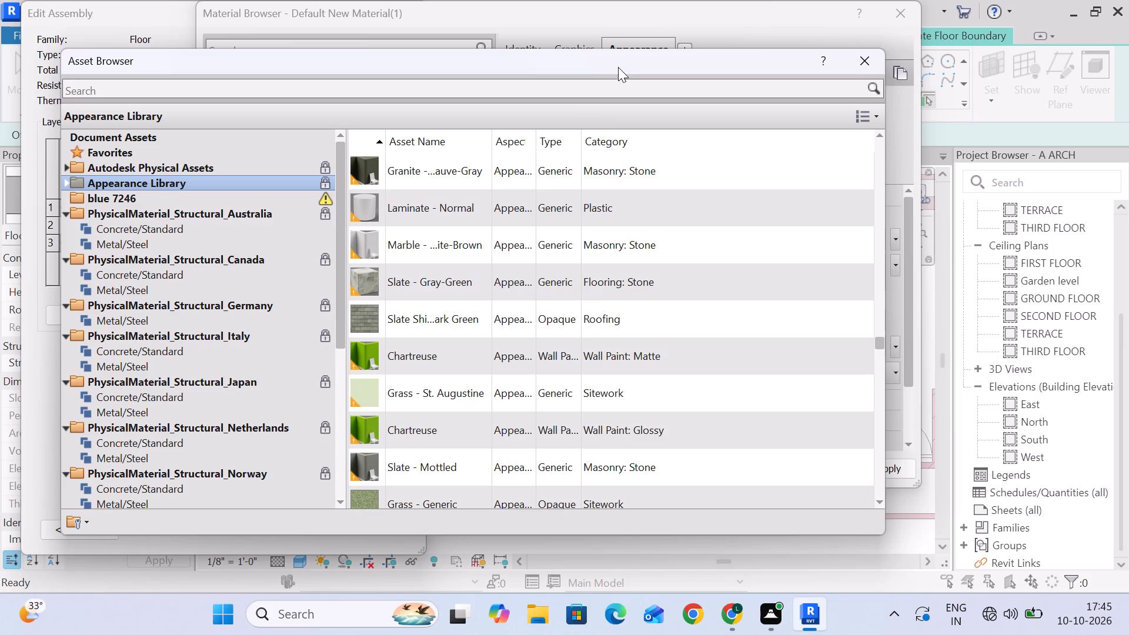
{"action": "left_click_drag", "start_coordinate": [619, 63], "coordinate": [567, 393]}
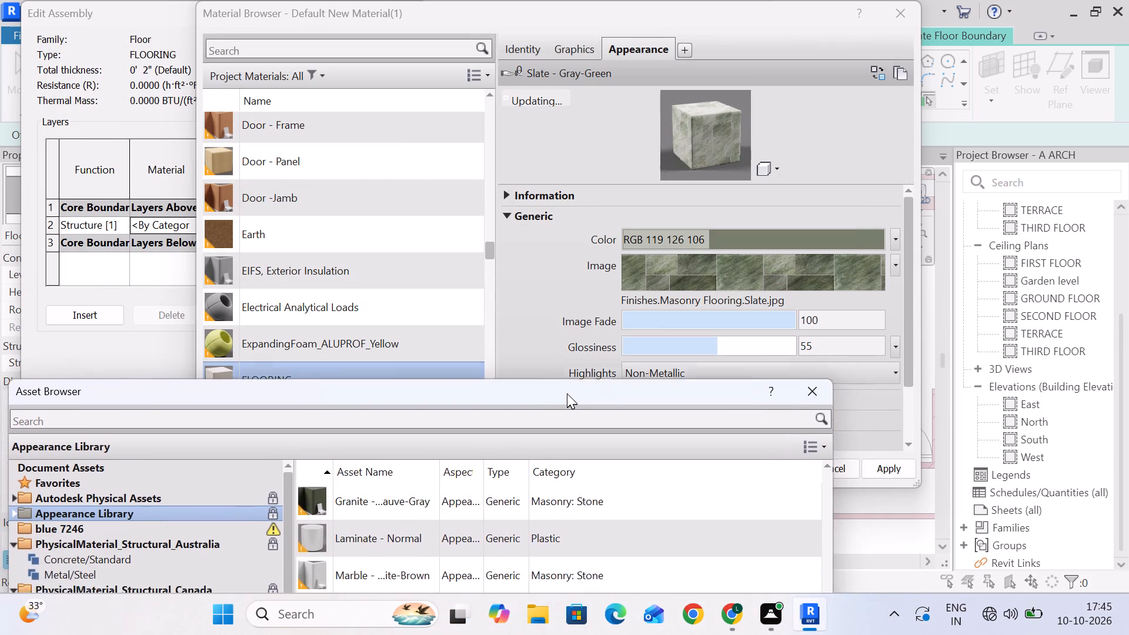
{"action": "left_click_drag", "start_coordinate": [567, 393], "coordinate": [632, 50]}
Replace the FLOORING material's appearance with the Fine - Alabaster asset from the Stone: Marble category and check its preview.
{"action": "scroll", "coordinate": [622, 199], "scroll_direction": "down", "scroll_amount": 4}
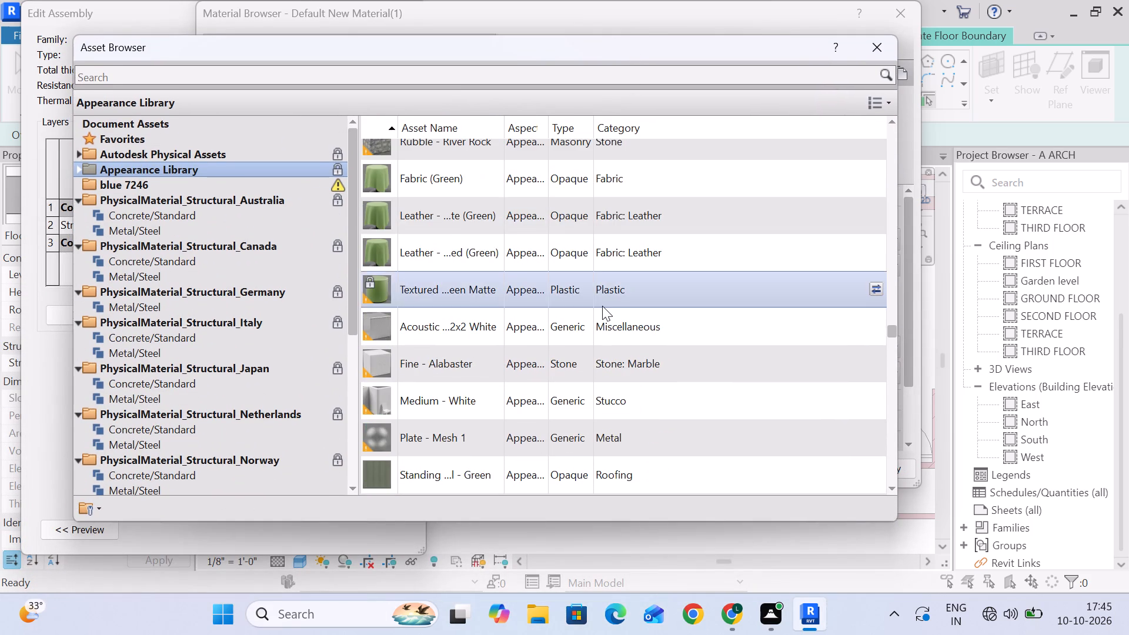
{"action": "scroll", "coordinate": [602, 308], "scroll_direction": "down", "scroll_amount": 1}
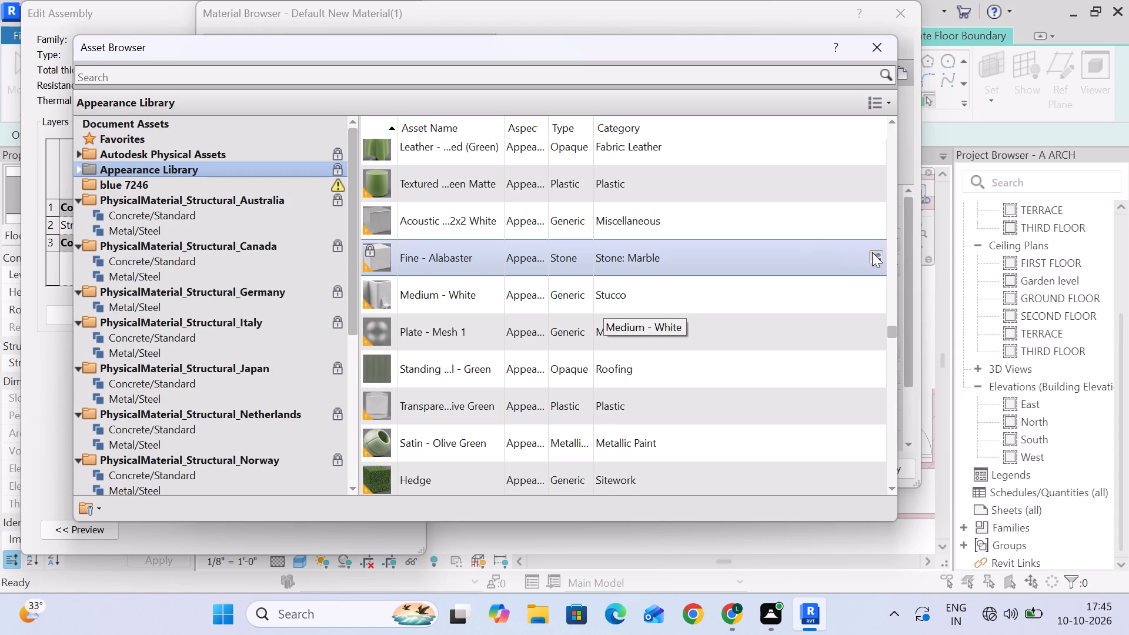
{"action": "left_click", "coordinate": [872, 252]}
{"action": "left_click_drag", "start_coordinate": [653, 51], "coordinate": [642, 432]}
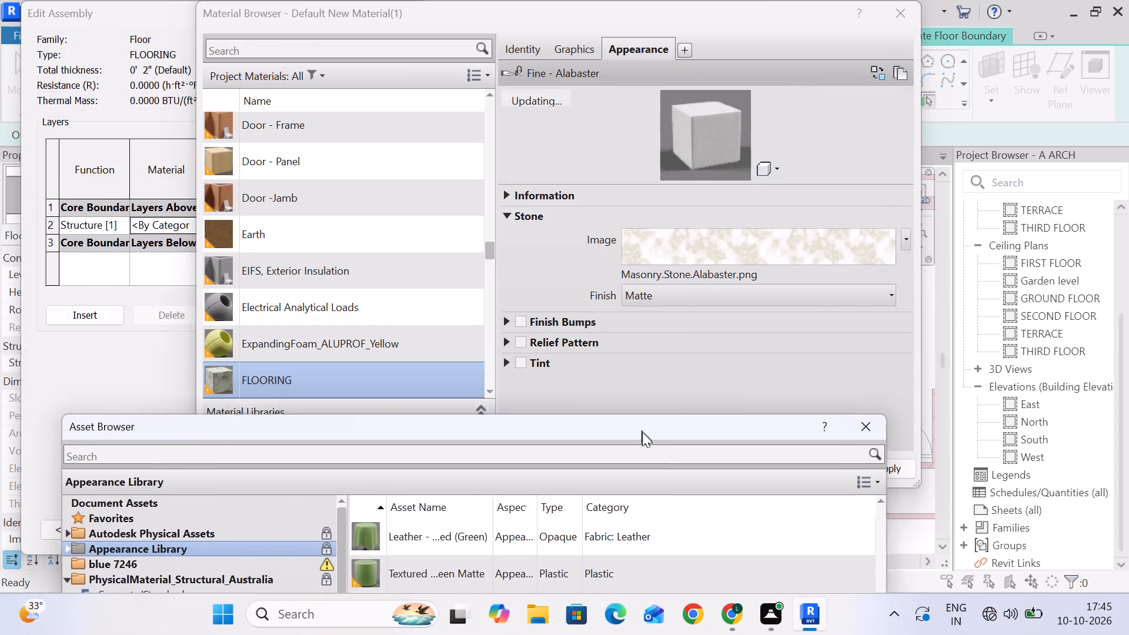
{"action": "left_click_drag", "start_coordinate": [642, 432], "coordinate": [655, 369]}
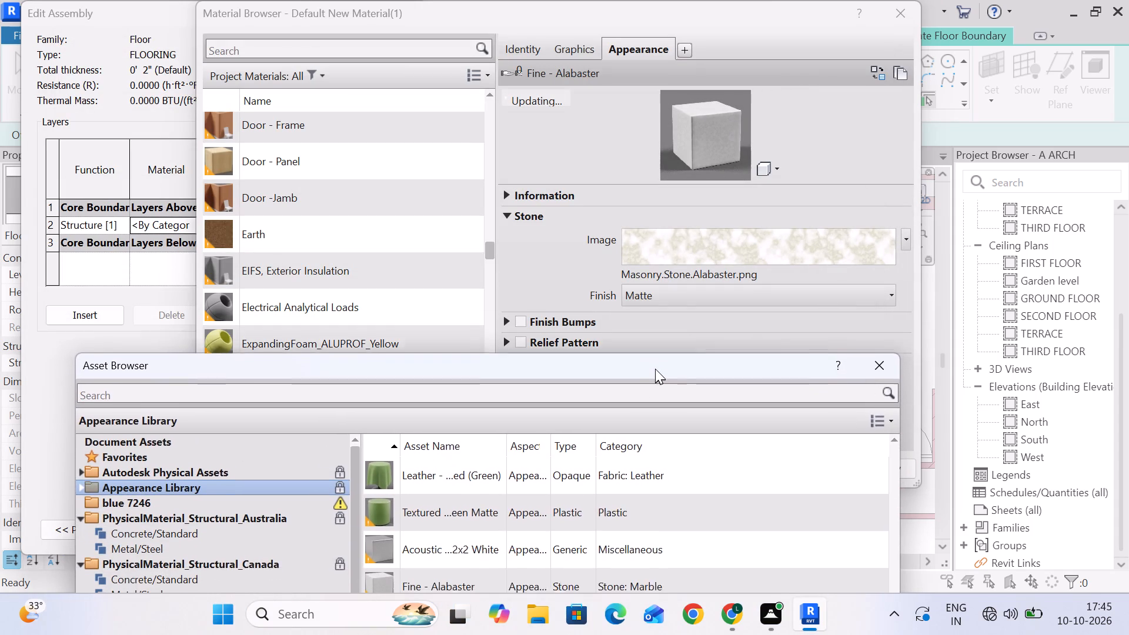
{"action": "left_click_drag", "start_coordinate": [655, 369], "coordinate": [690, 100]}
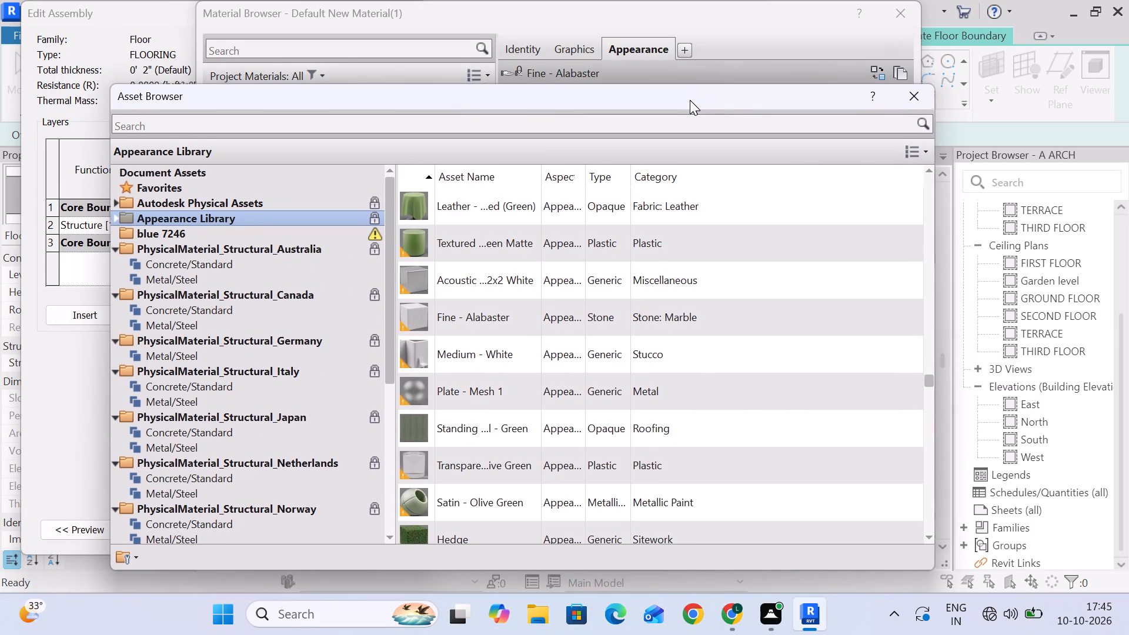
{"action": "left_click_drag", "start_coordinate": [690, 100], "coordinate": [687, 90]}
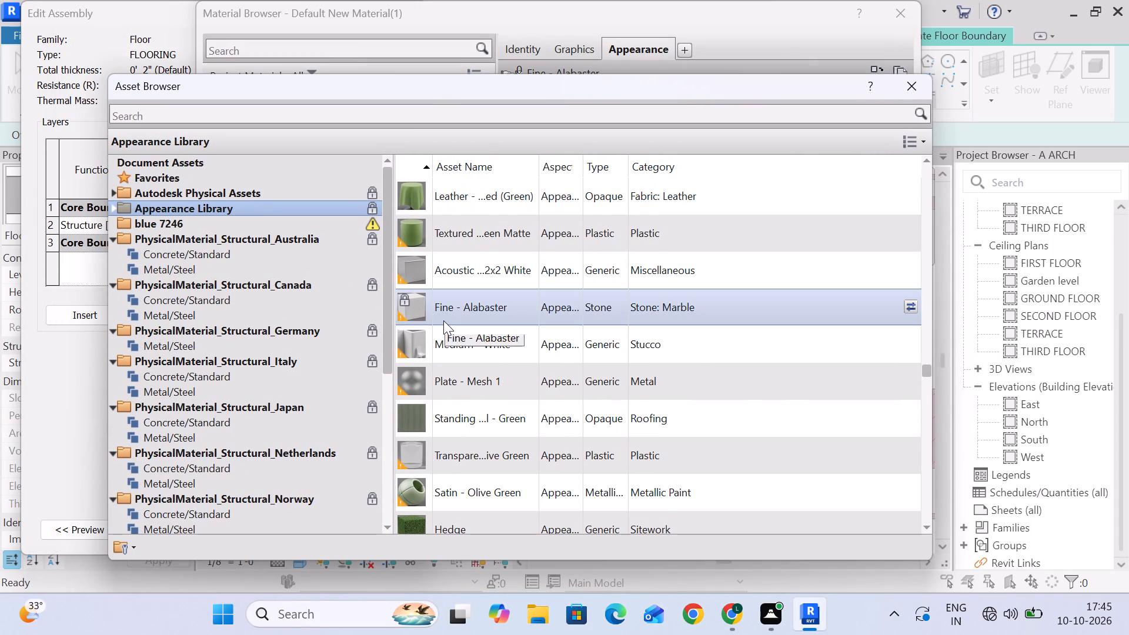
Examine the rest of the Appearance Library list for another stone, marble or tile flooring appearance, then close the library.
{"action": "scroll", "coordinate": [469, 396], "scroll_direction": "down", "scroll_amount": 4}
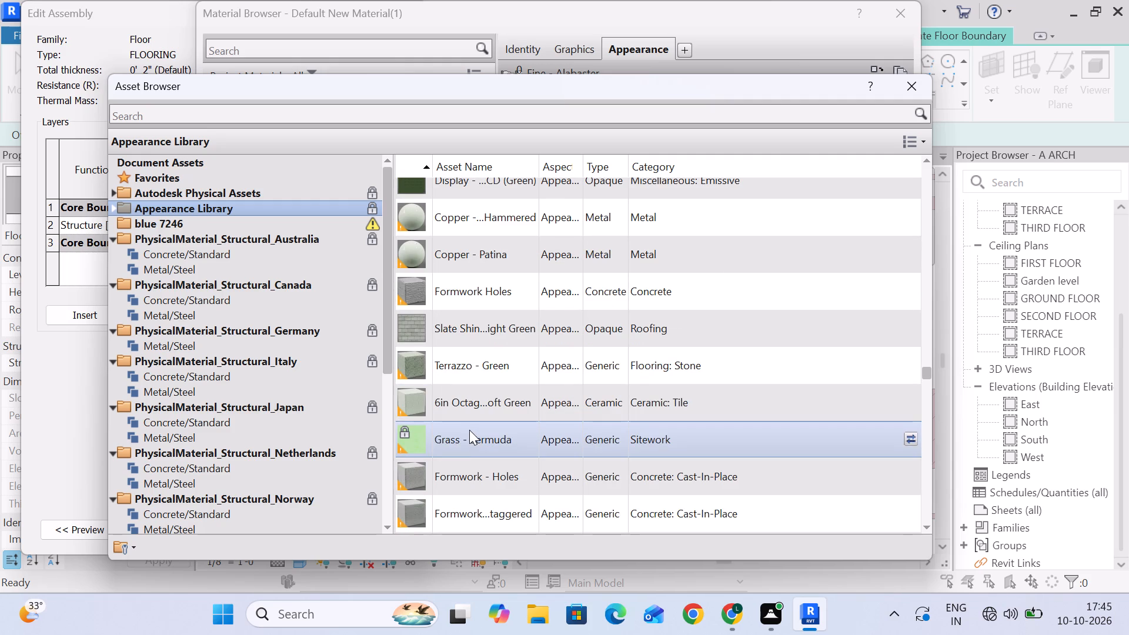
{"action": "scroll", "coordinate": [469, 427], "scroll_direction": "down", "scroll_amount": 7}
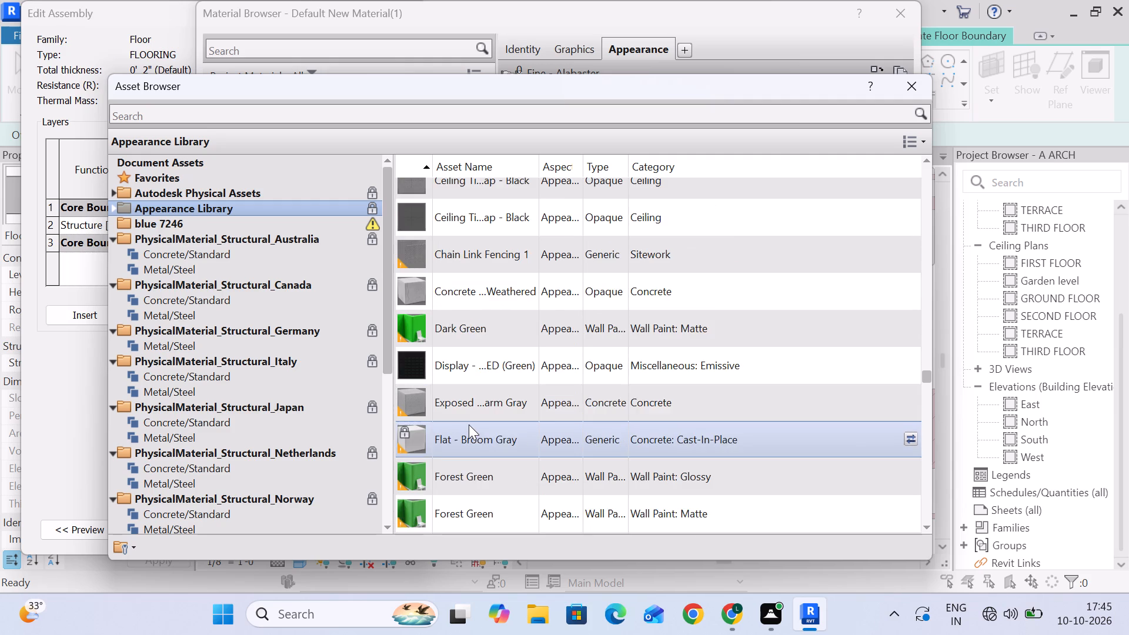
{"action": "scroll", "coordinate": [469, 422], "scroll_direction": "down", "scroll_amount": 7}
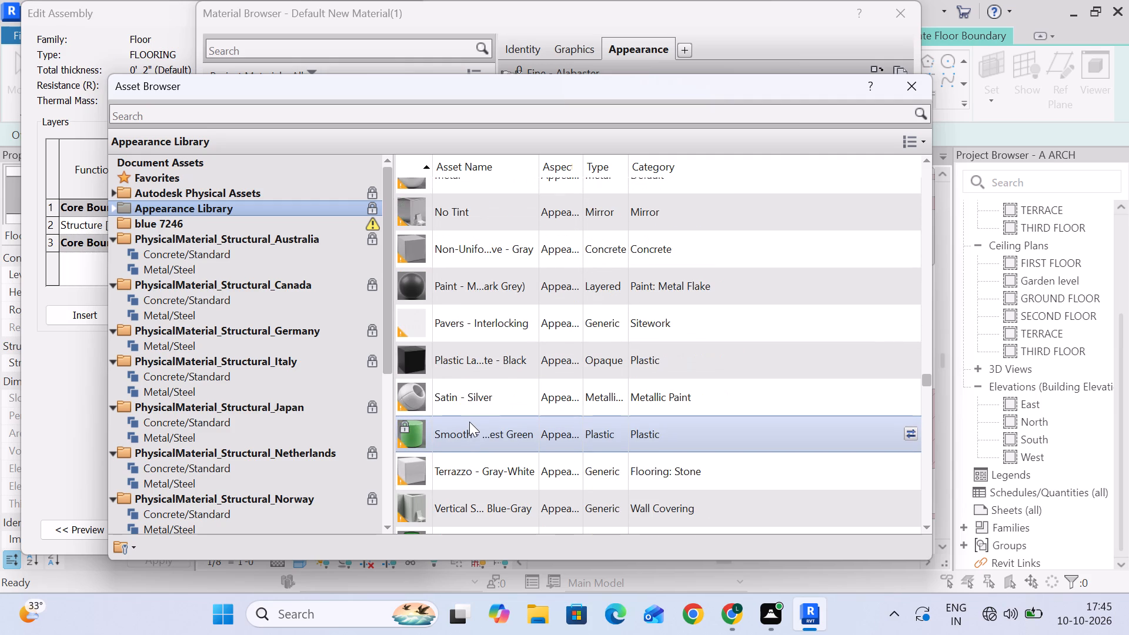
{"action": "scroll", "coordinate": [469, 422], "scroll_direction": "down", "scroll_amount": 1}
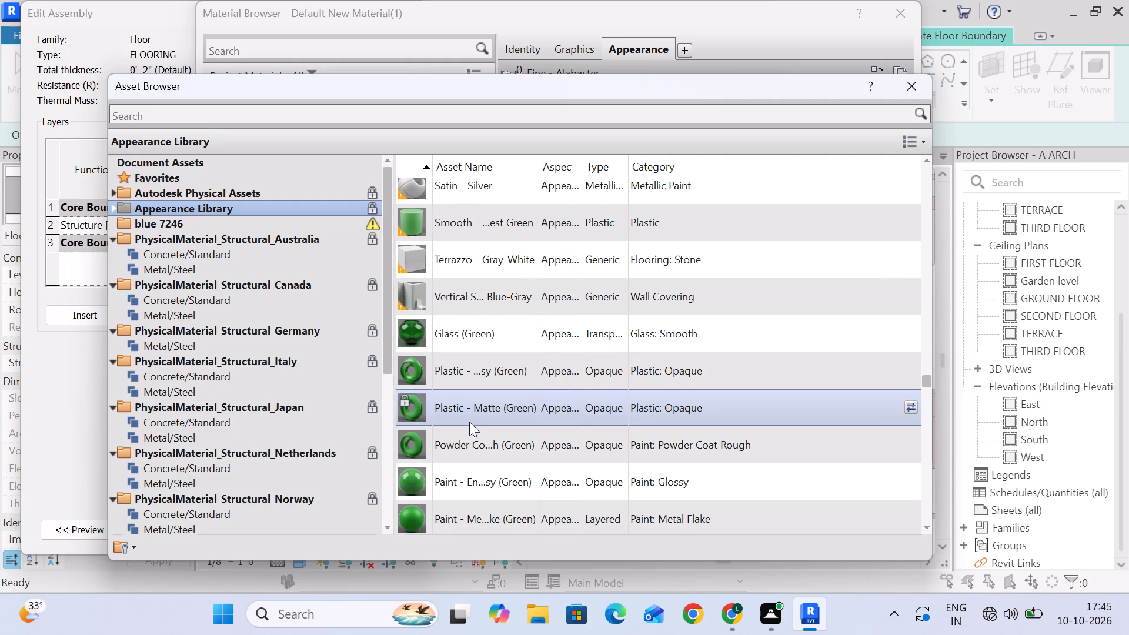
{"action": "scroll", "coordinate": [469, 422], "scroll_direction": "down", "scroll_amount": 5}
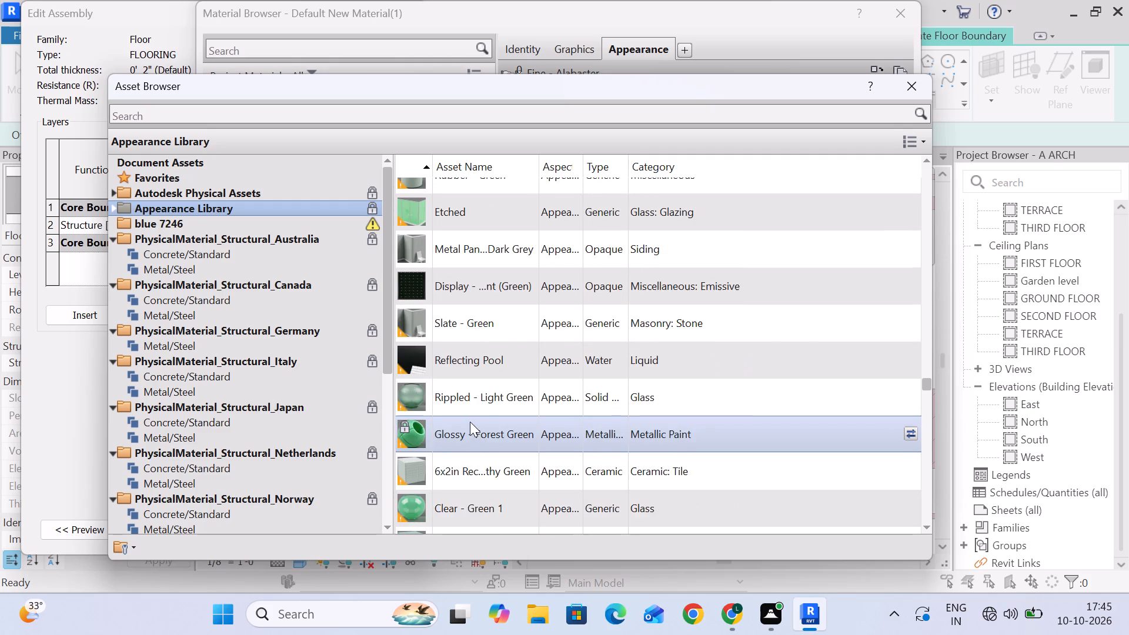
{"action": "scroll", "coordinate": [470, 421], "scroll_direction": "down", "scroll_amount": 4}
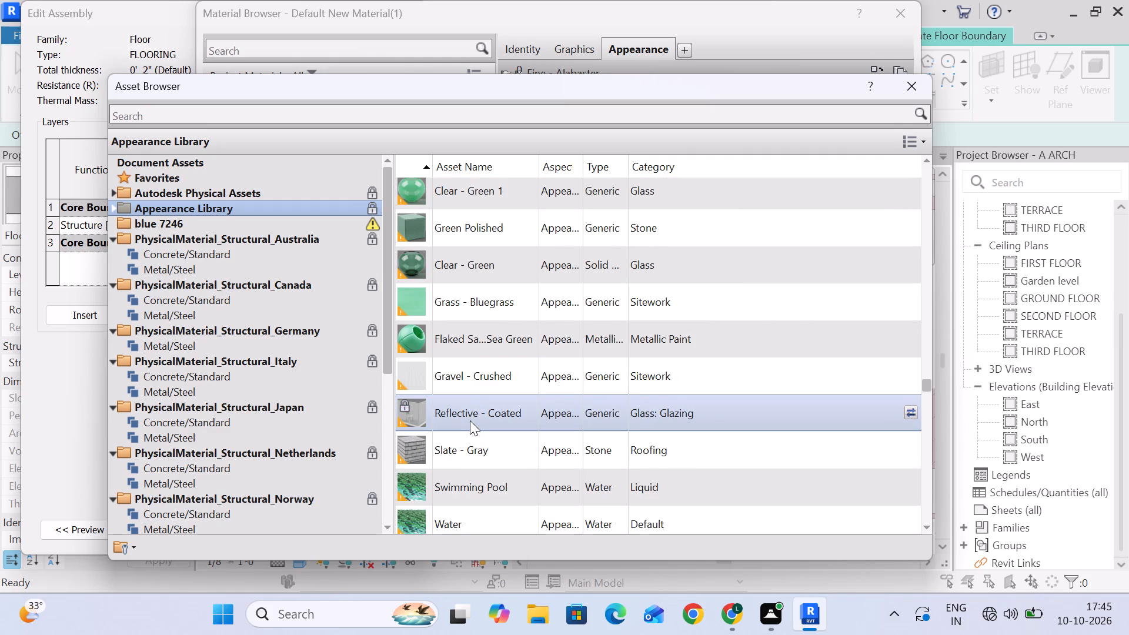
{"action": "scroll", "coordinate": [470, 420], "scroll_direction": "down", "scroll_amount": 13}
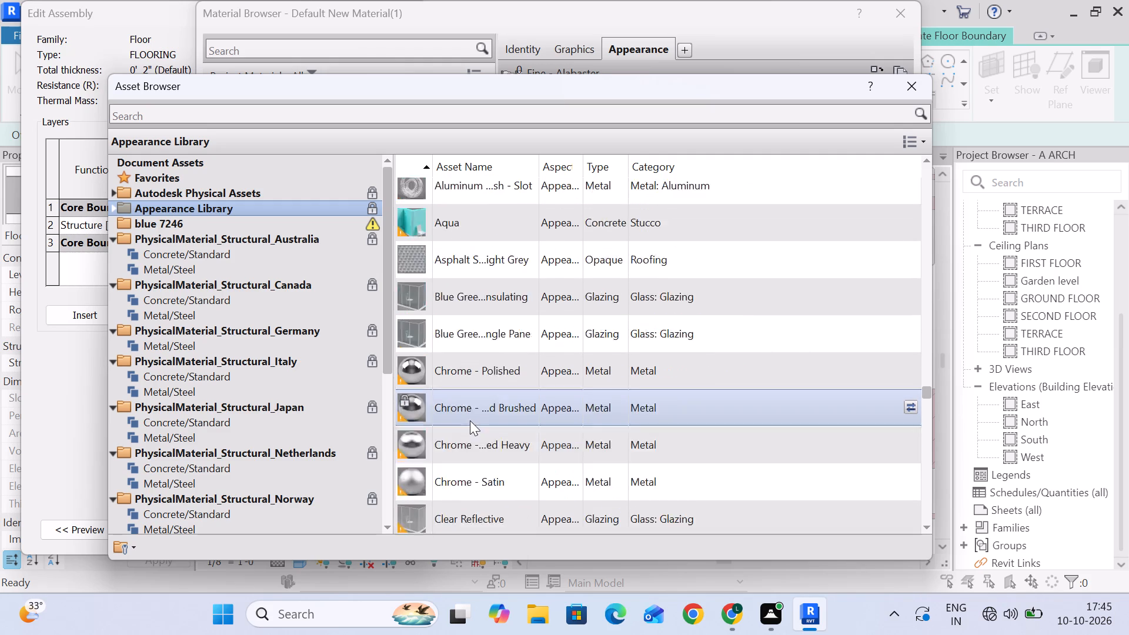
{"action": "scroll", "coordinate": [470, 420], "scroll_direction": "down", "scroll_amount": 8}
{"action": "scroll", "coordinate": [470, 420], "scroll_direction": "up", "scroll_amount": 2}
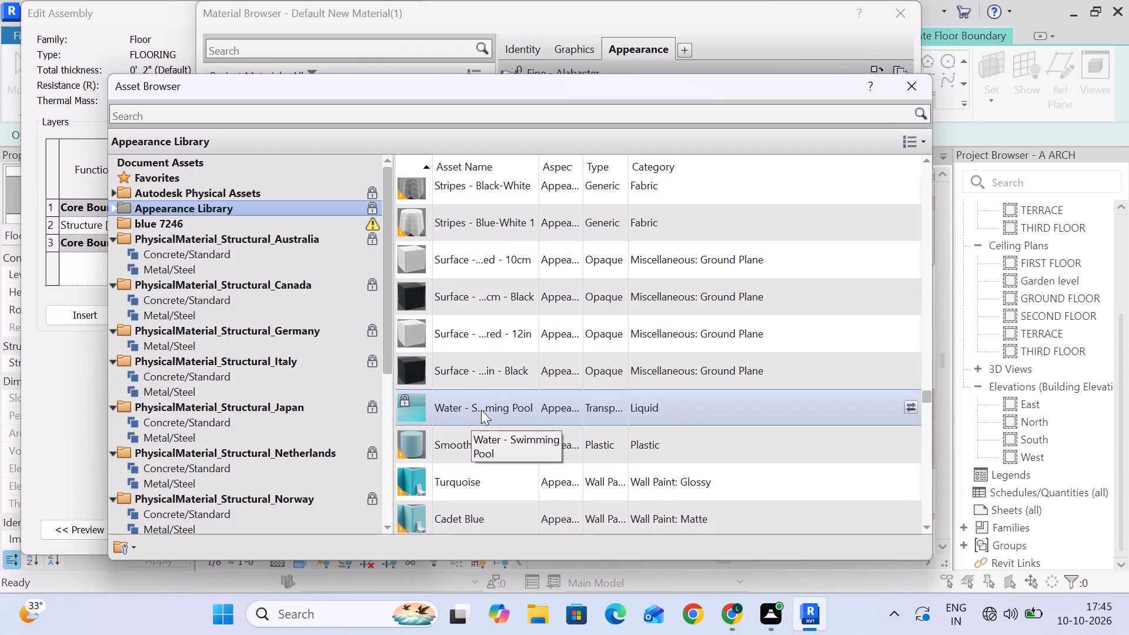
{"action": "scroll", "coordinate": [476, 396], "scroll_direction": "down", "scroll_amount": 7}
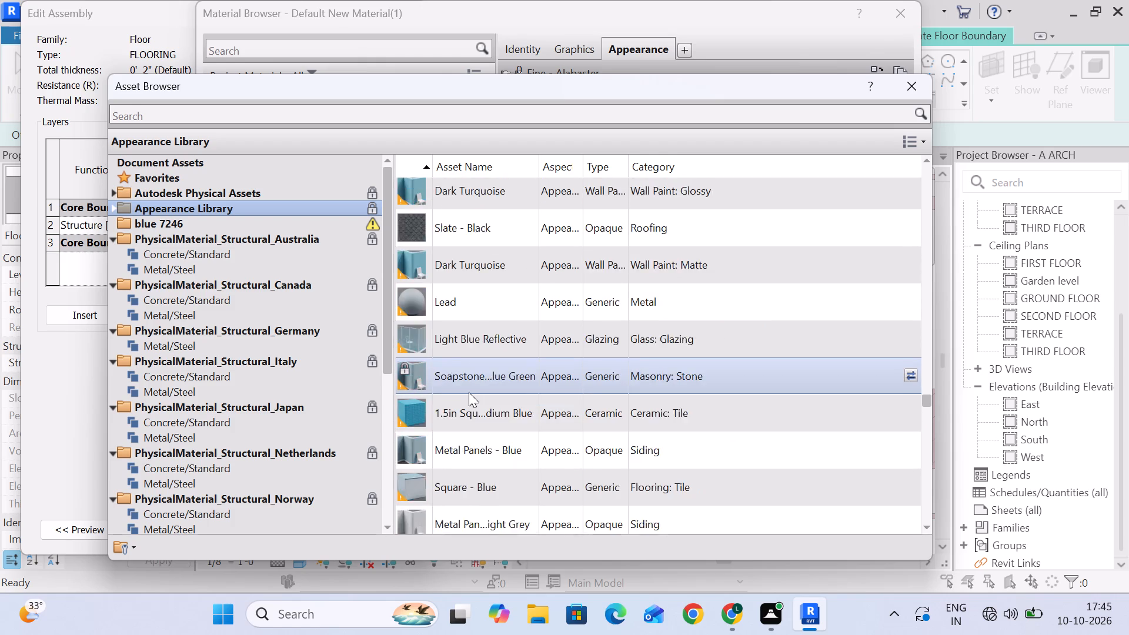
{"action": "scroll", "coordinate": [469, 392], "scroll_direction": "down", "scroll_amount": 9}
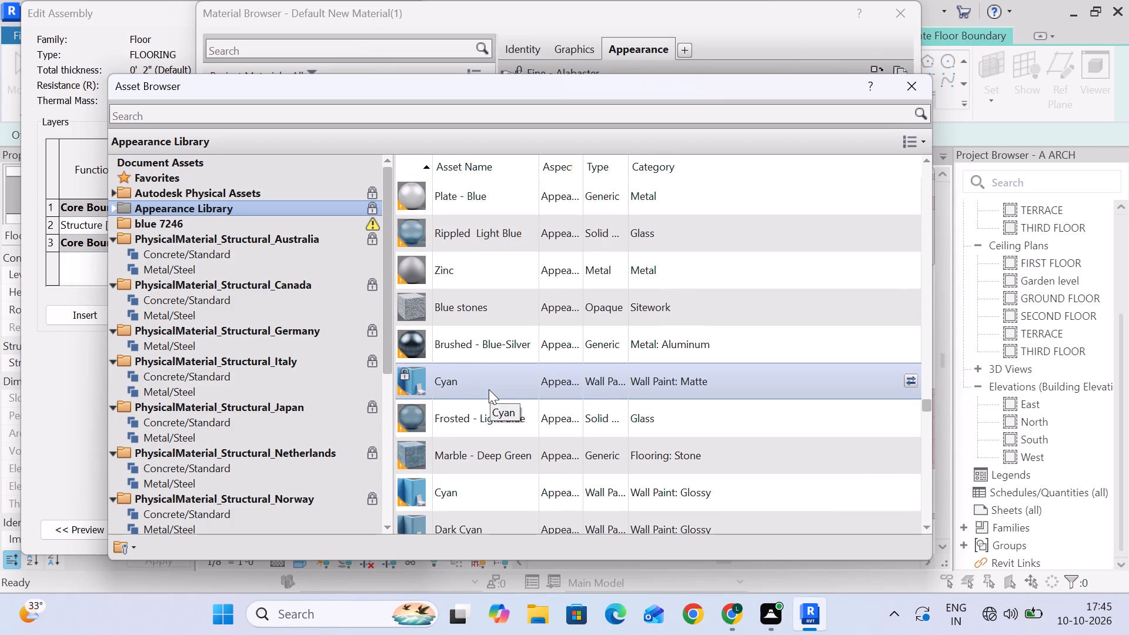
{"action": "scroll", "coordinate": [458, 383], "scroll_direction": "down", "scroll_amount": 6}
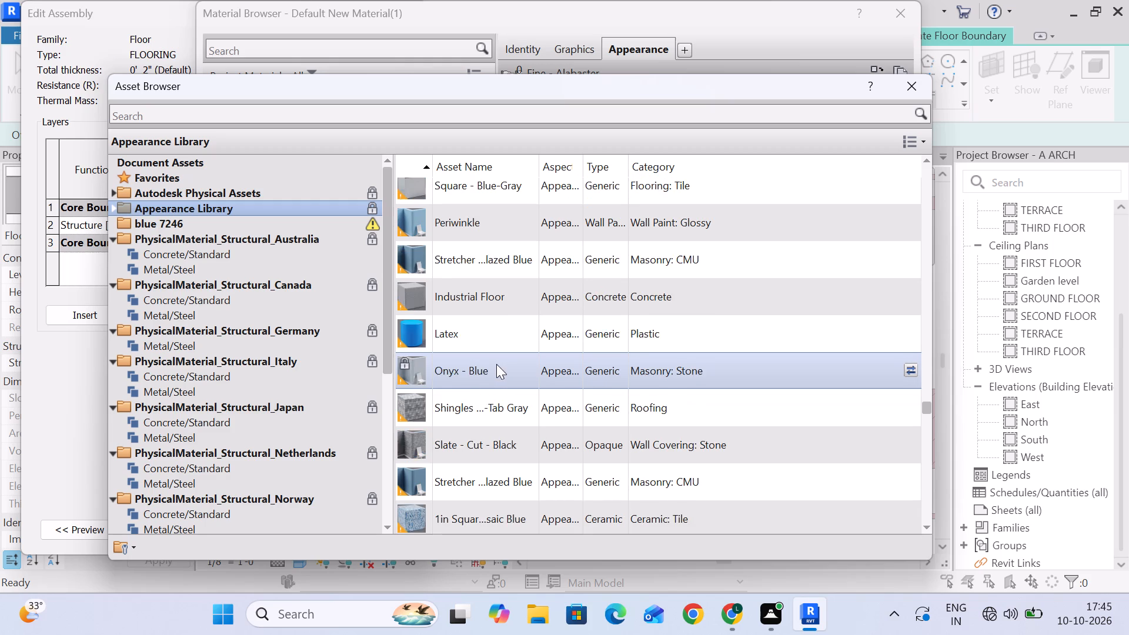
{"action": "scroll", "coordinate": [491, 429], "scroll_direction": "down", "scroll_amount": 4}
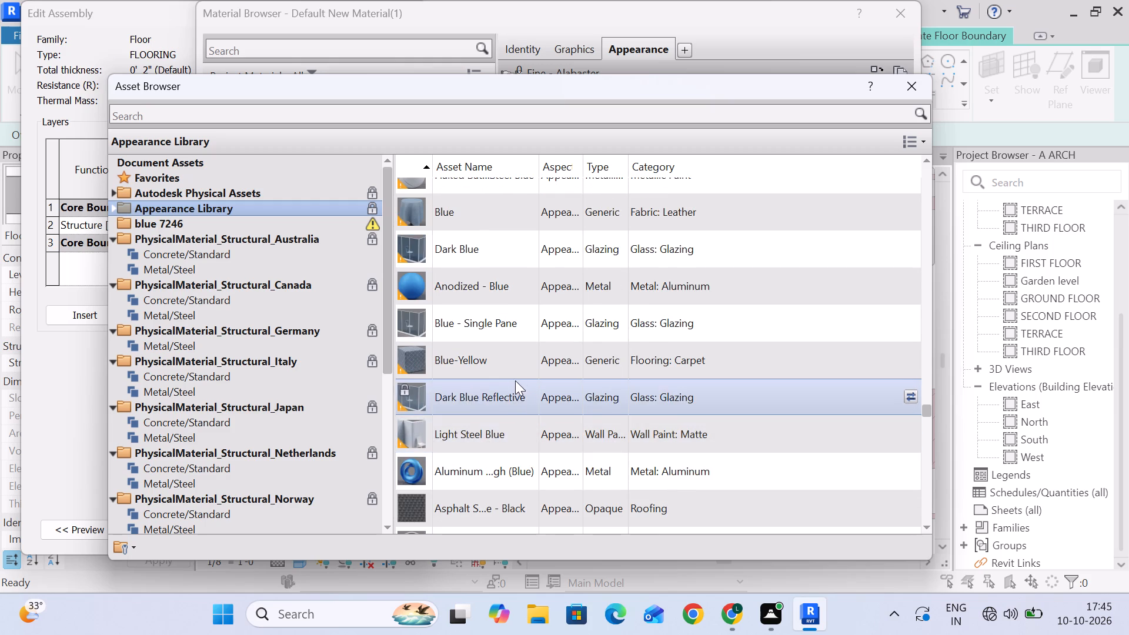
{"action": "scroll", "coordinate": [515, 387], "scroll_direction": "down", "scroll_amount": 9}
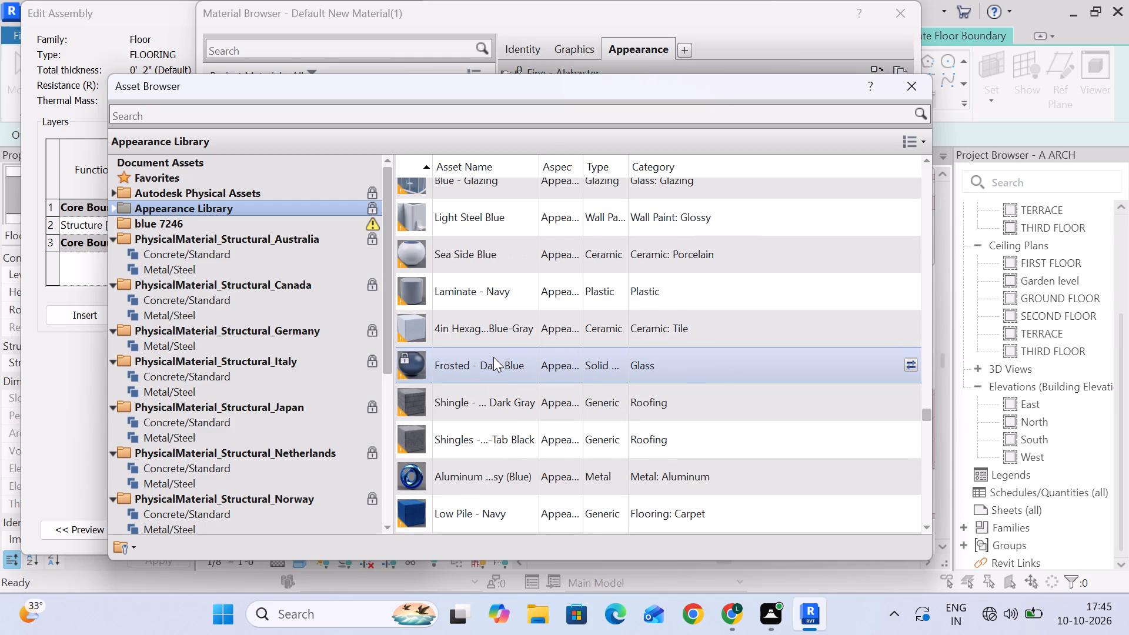
{"action": "scroll", "coordinate": [496, 358], "scroll_direction": "down", "scroll_amount": 5}
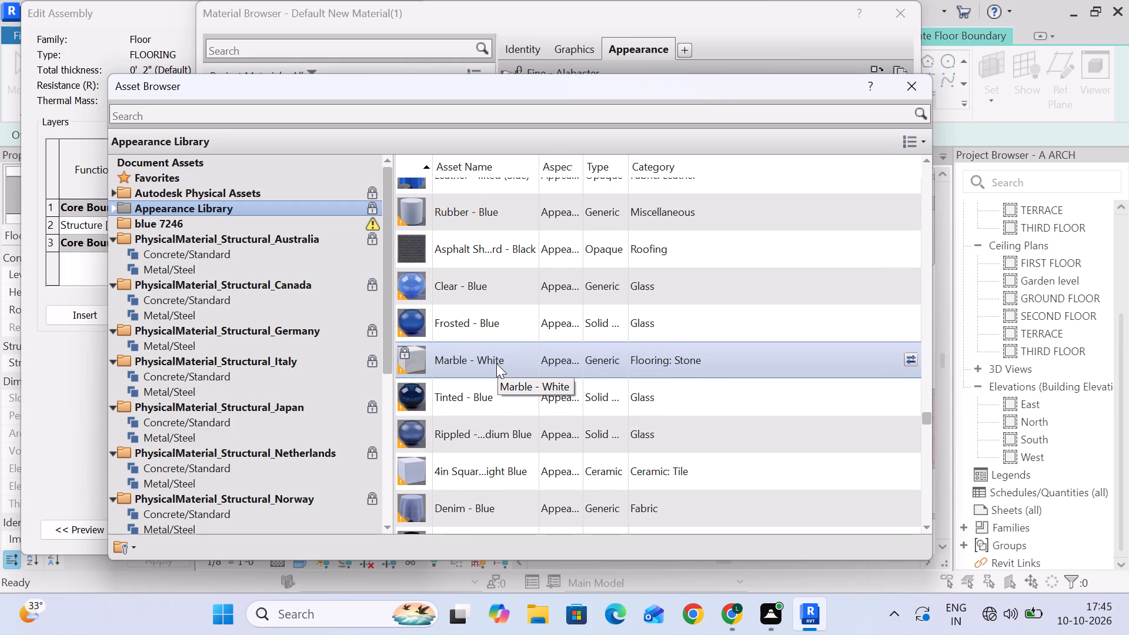
{"action": "scroll", "coordinate": [496, 363], "scroll_direction": "down", "scroll_amount": 11}
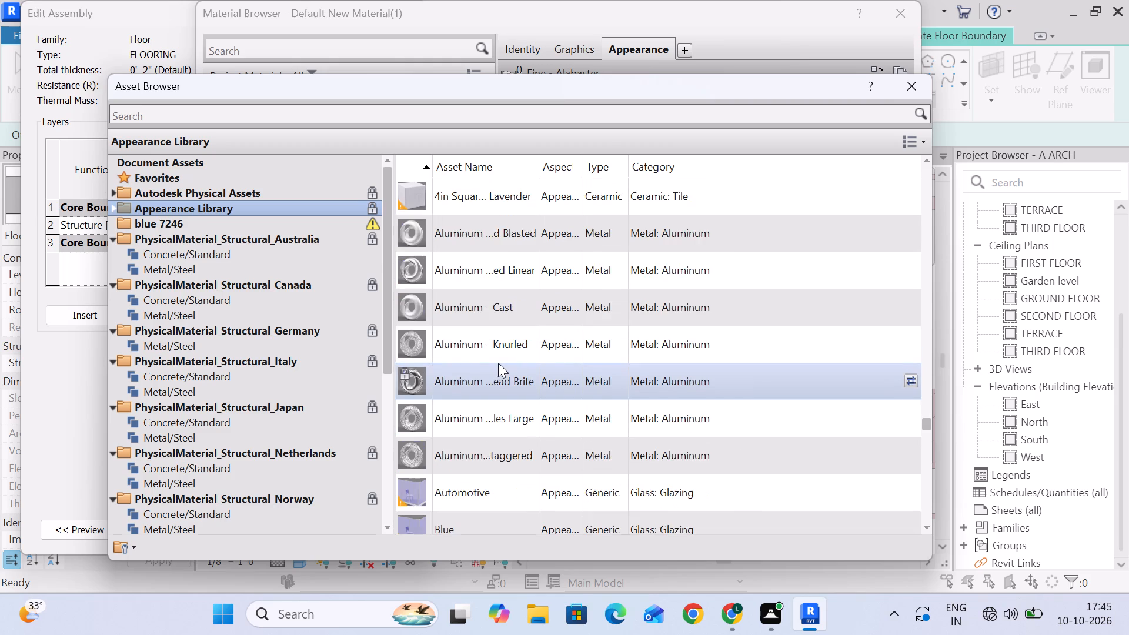
{"action": "scroll", "coordinate": [499, 363], "scroll_direction": "down", "scroll_amount": 16}
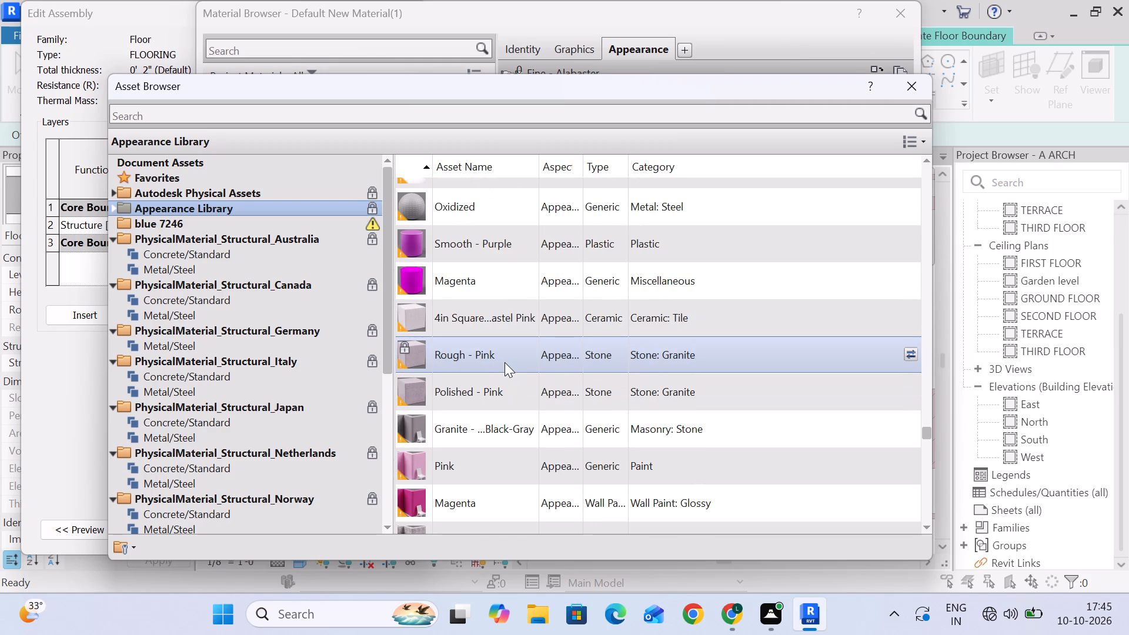
{"action": "scroll", "coordinate": [505, 362], "scroll_direction": "down", "scroll_amount": 14}
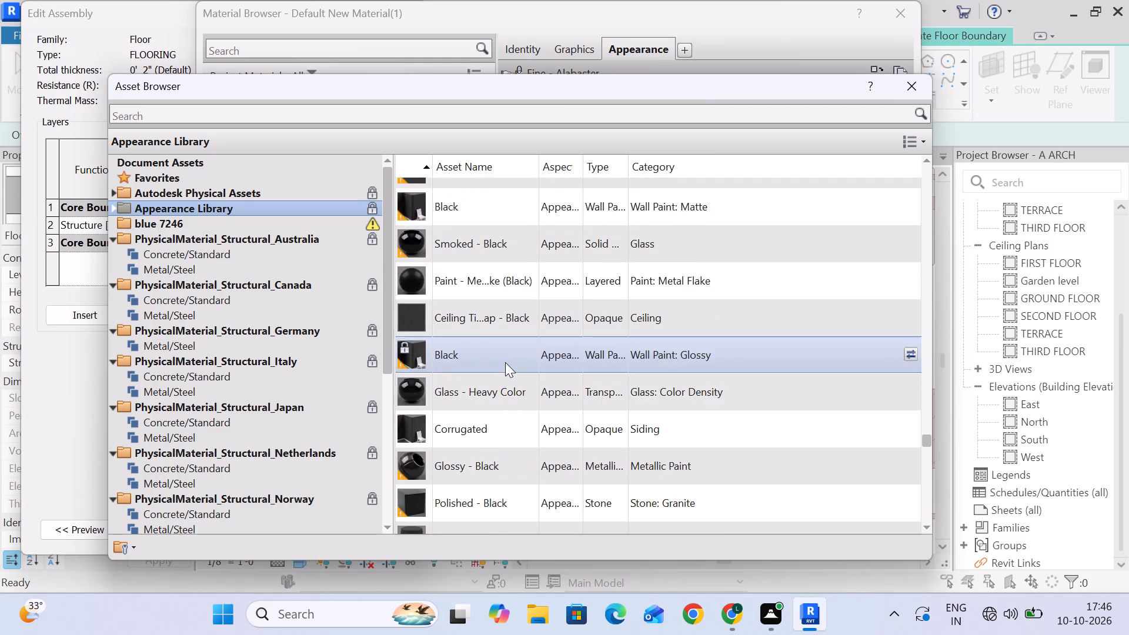
{"action": "scroll", "coordinate": [505, 362], "scroll_direction": "down", "scroll_amount": 20}
{"action": "scroll", "coordinate": [505, 362], "scroll_direction": "down", "scroll_amount": 8}
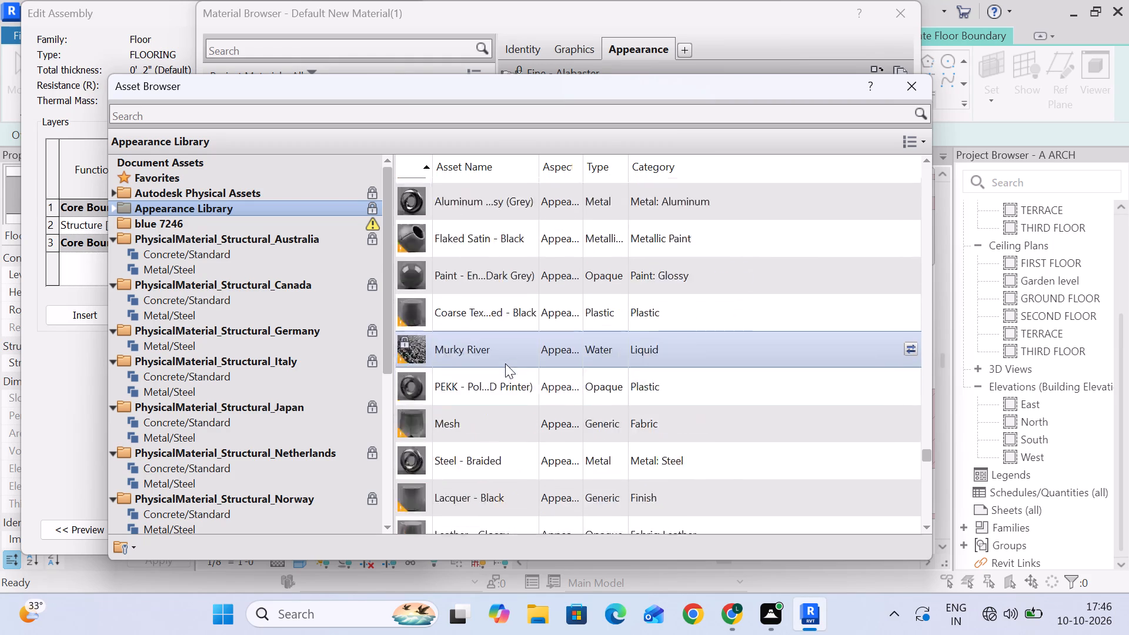
{"action": "scroll", "coordinate": [505, 363], "scroll_direction": "down", "scroll_amount": 16}
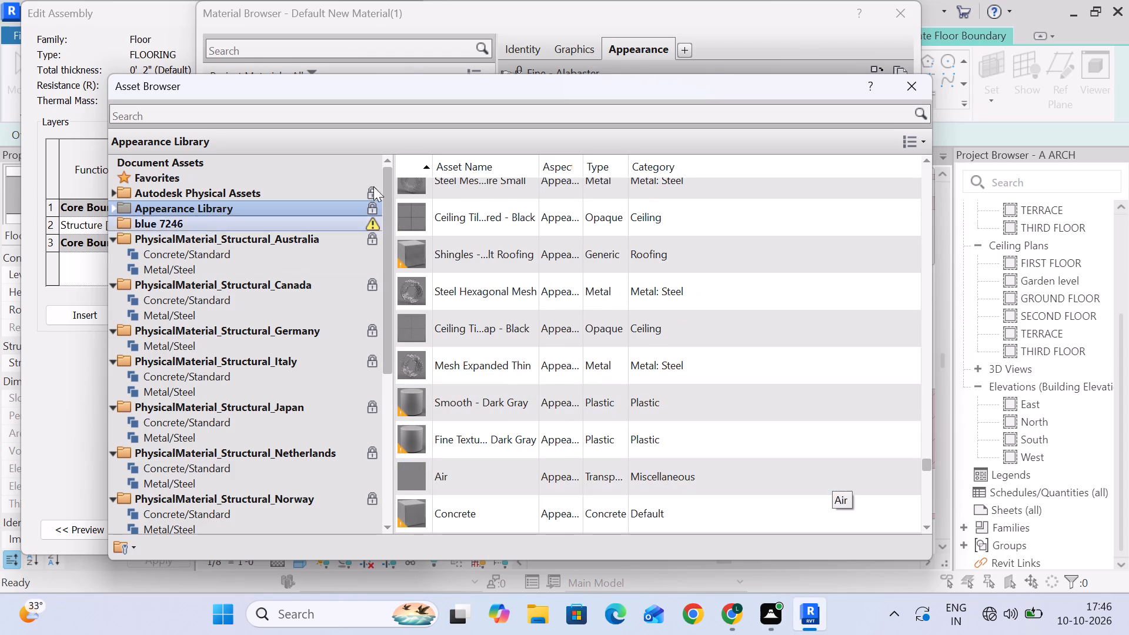
{"action": "scroll", "coordinate": [599, 337], "scroll_direction": "down", "scroll_amount": 10}
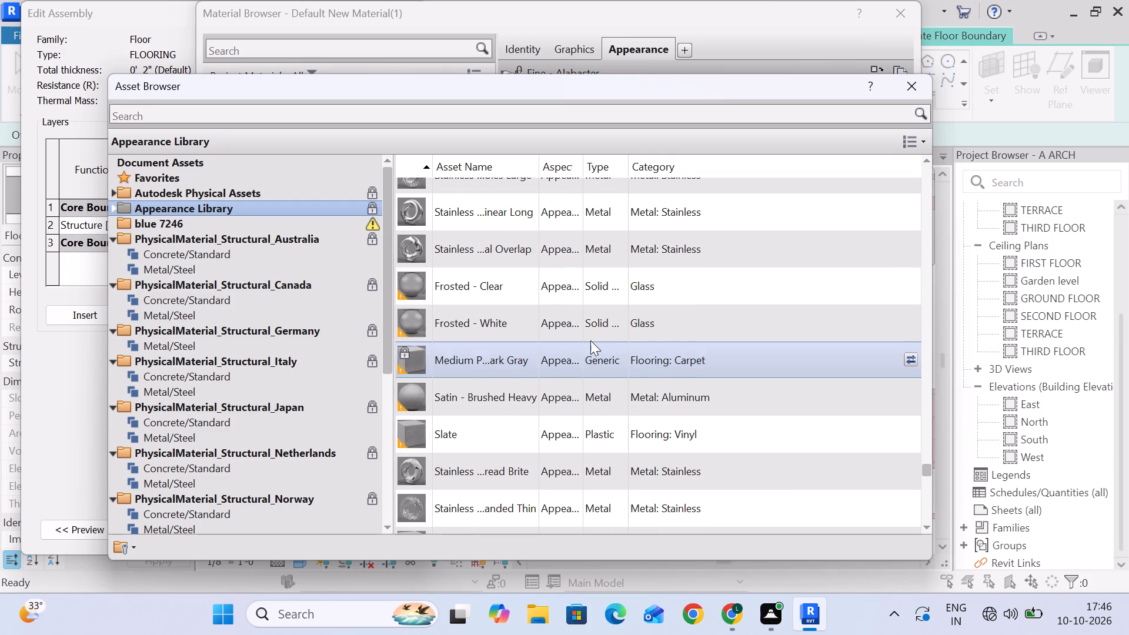
{"action": "scroll", "coordinate": [603, 330], "scroll_direction": "down", "scroll_amount": 4}
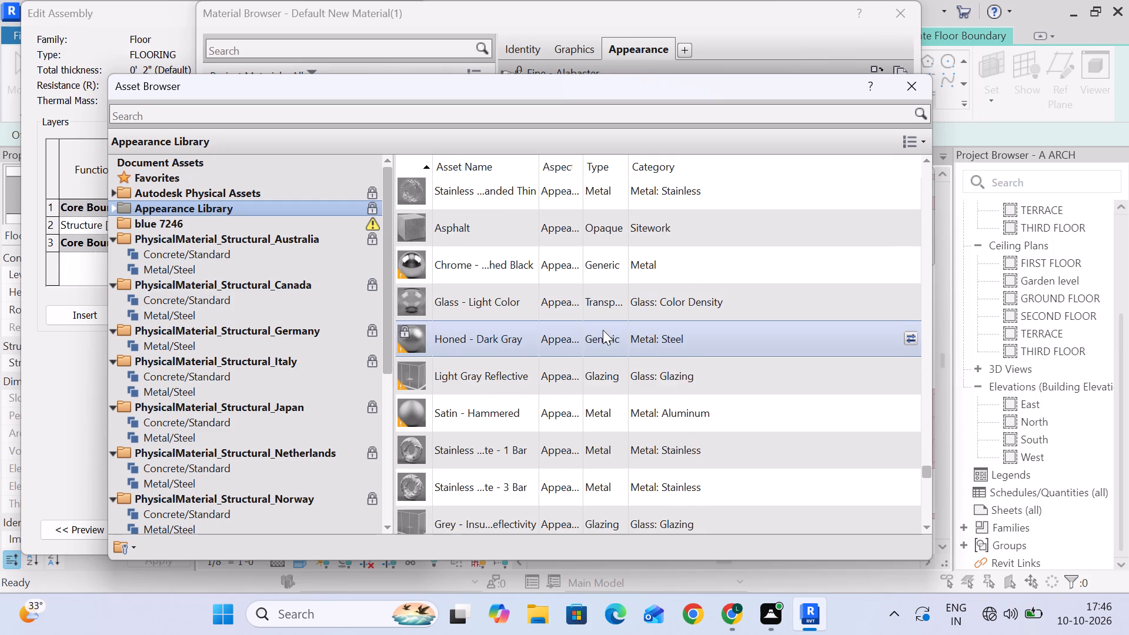
{"action": "scroll", "coordinate": [603, 330], "scroll_direction": "down", "scroll_amount": 13}
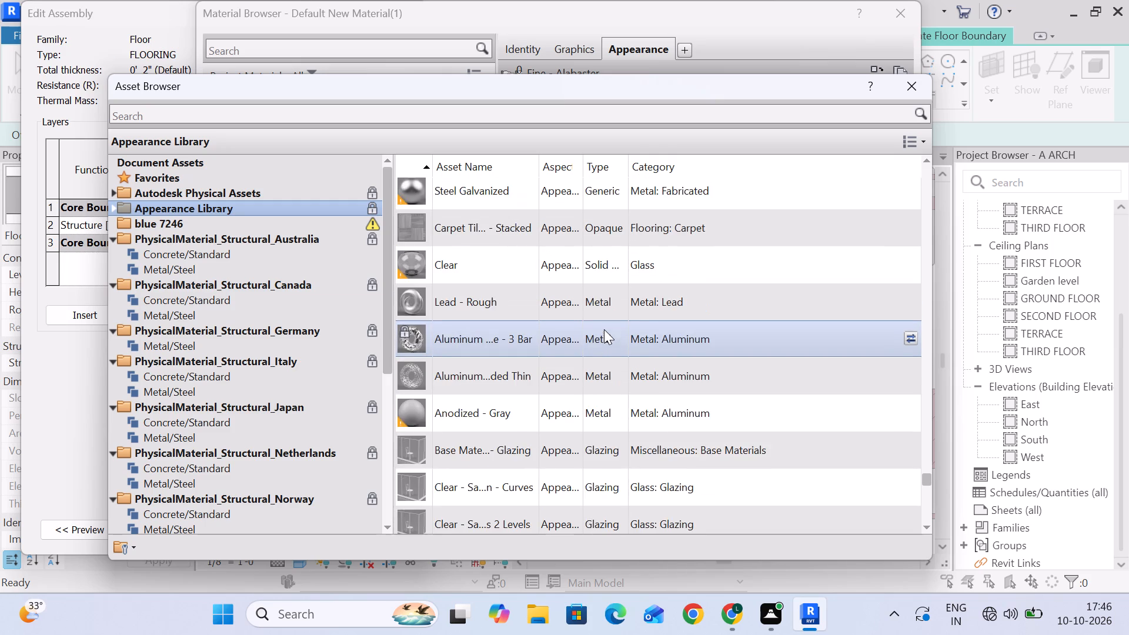
{"action": "scroll", "coordinate": [605, 327], "scroll_direction": "down", "scroll_amount": 6}
{"action": "scroll", "coordinate": [605, 326], "scroll_direction": "up", "scroll_amount": 1}
{"action": "scroll", "coordinate": [606, 326], "scroll_direction": "down", "scroll_amount": 6}
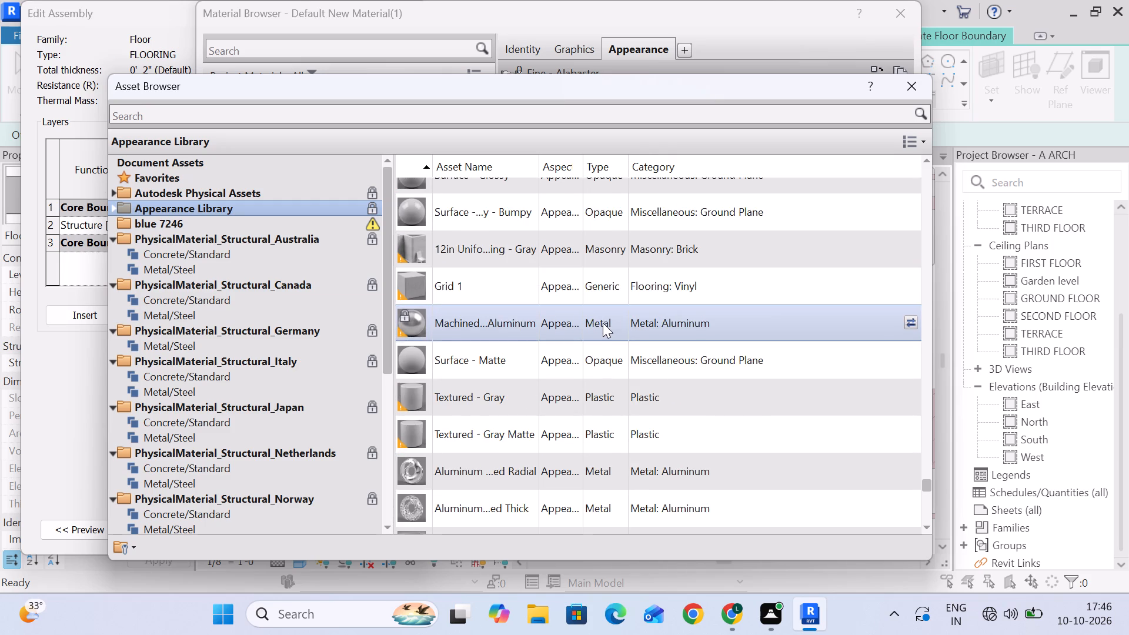
{"action": "scroll", "coordinate": [603, 323], "scroll_direction": "down", "scroll_amount": 14}
{"action": "scroll", "coordinate": [603, 323], "scroll_direction": "down", "scroll_amount": 13}
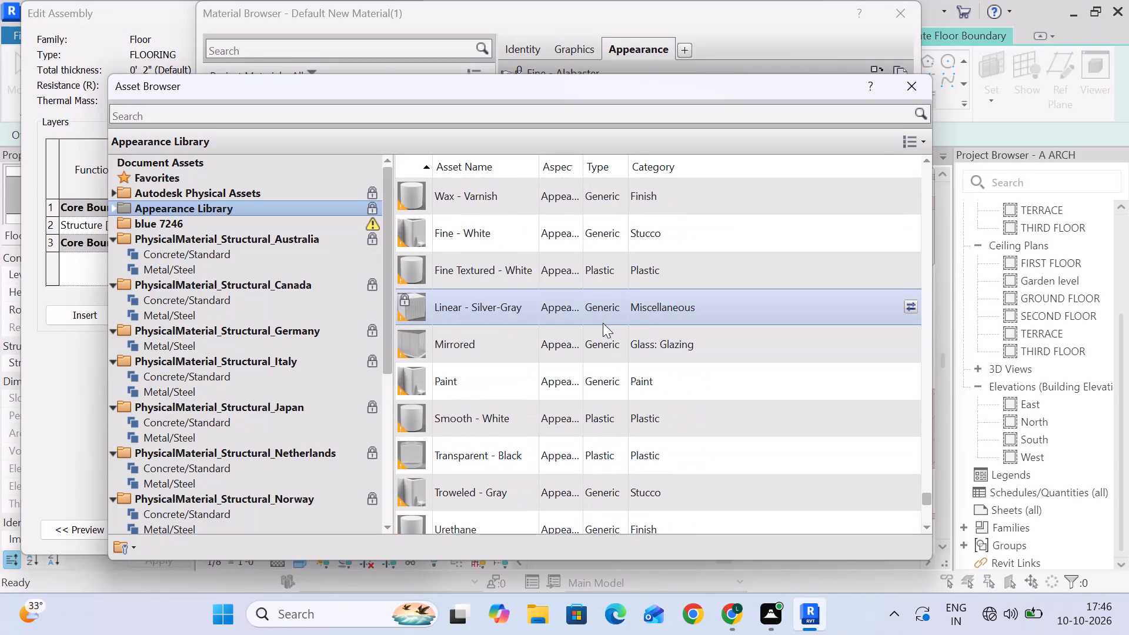
{"action": "scroll", "coordinate": [603, 323], "scroll_direction": "down", "scroll_amount": 16}
{"action": "scroll", "coordinate": [603, 319], "scroll_direction": "down", "scroll_amount": 5}
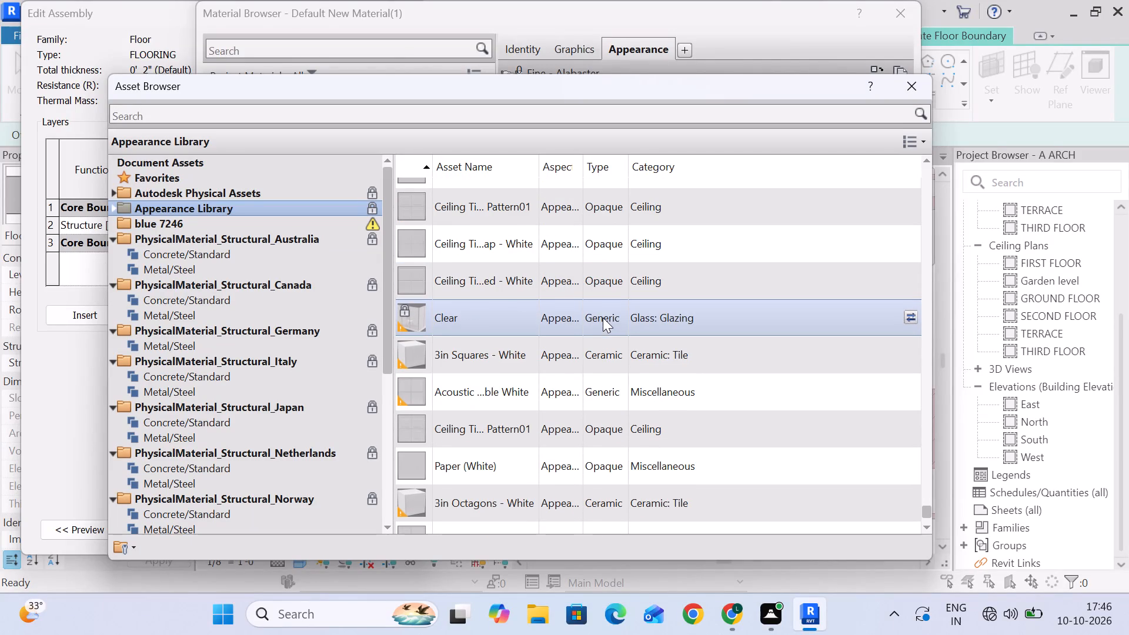
{"action": "scroll", "coordinate": [603, 316], "scroll_direction": "down", "scroll_amount": 5}
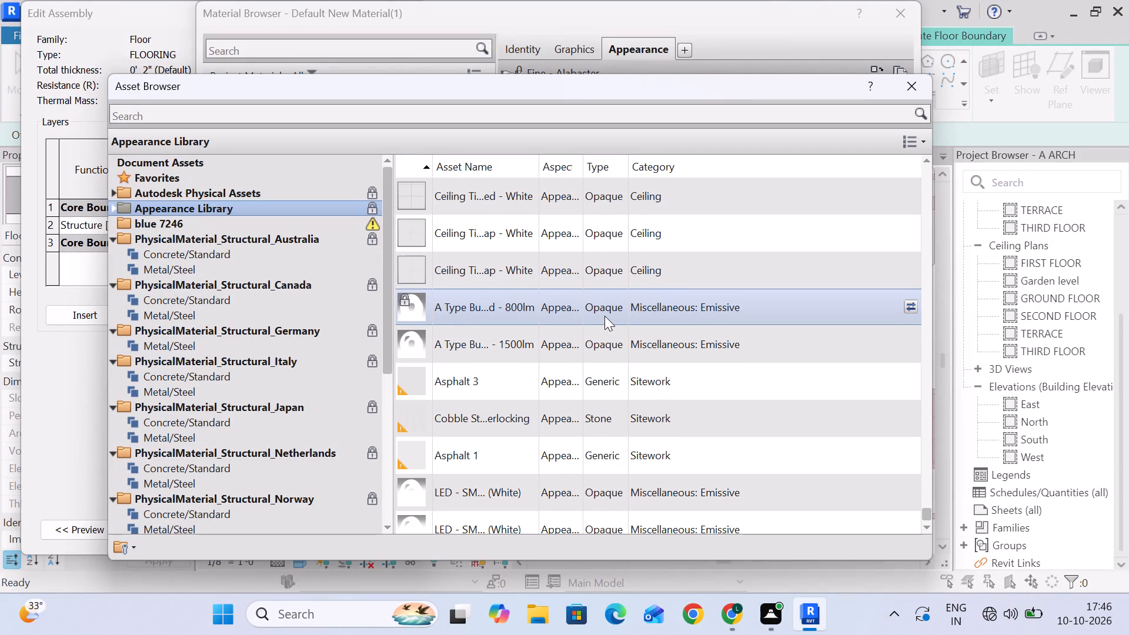
{"action": "scroll", "coordinate": [604, 316], "scroll_direction": "down", "scroll_amount": 7}
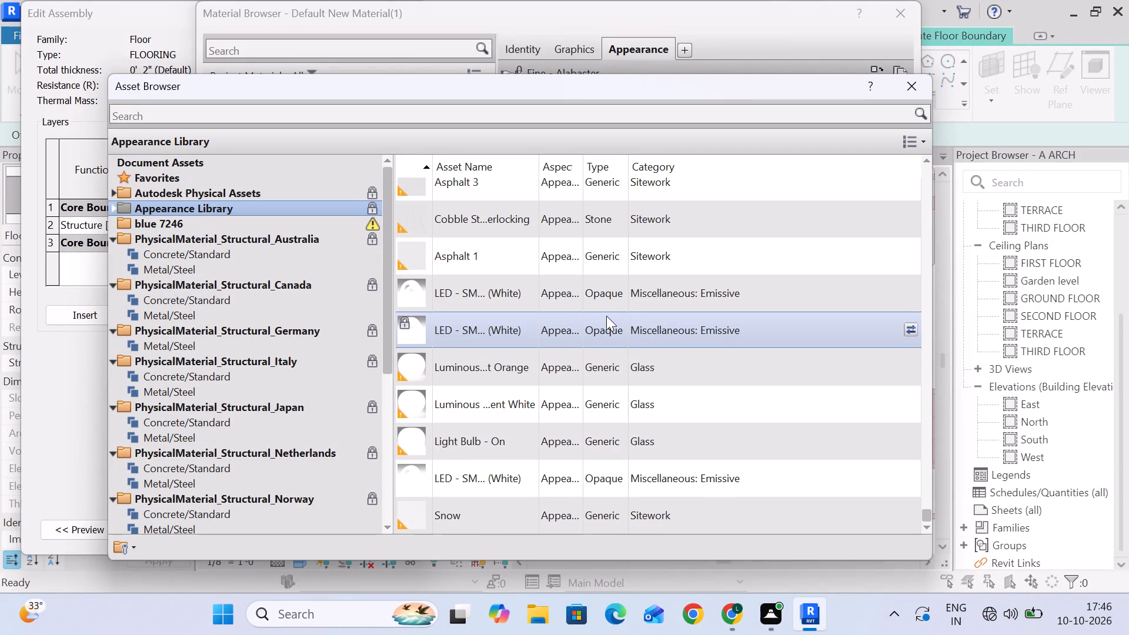
{"action": "scroll", "coordinate": [607, 316], "scroll_direction": "down", "scroll_amount": 9}
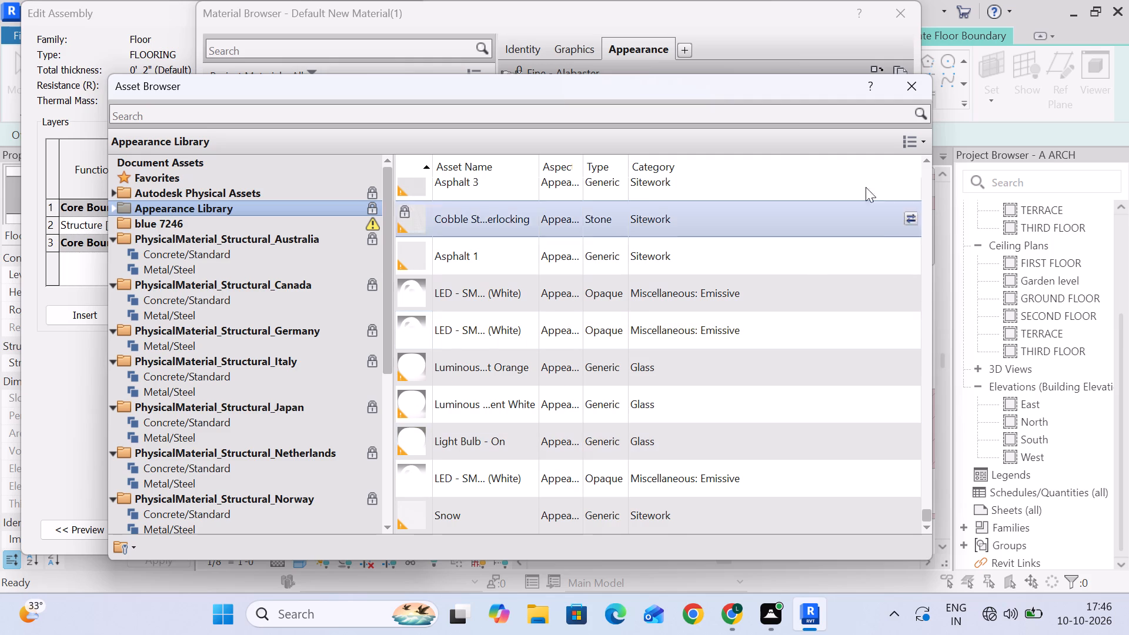
{"action": "left_click", "coordinate": [911, 89]}
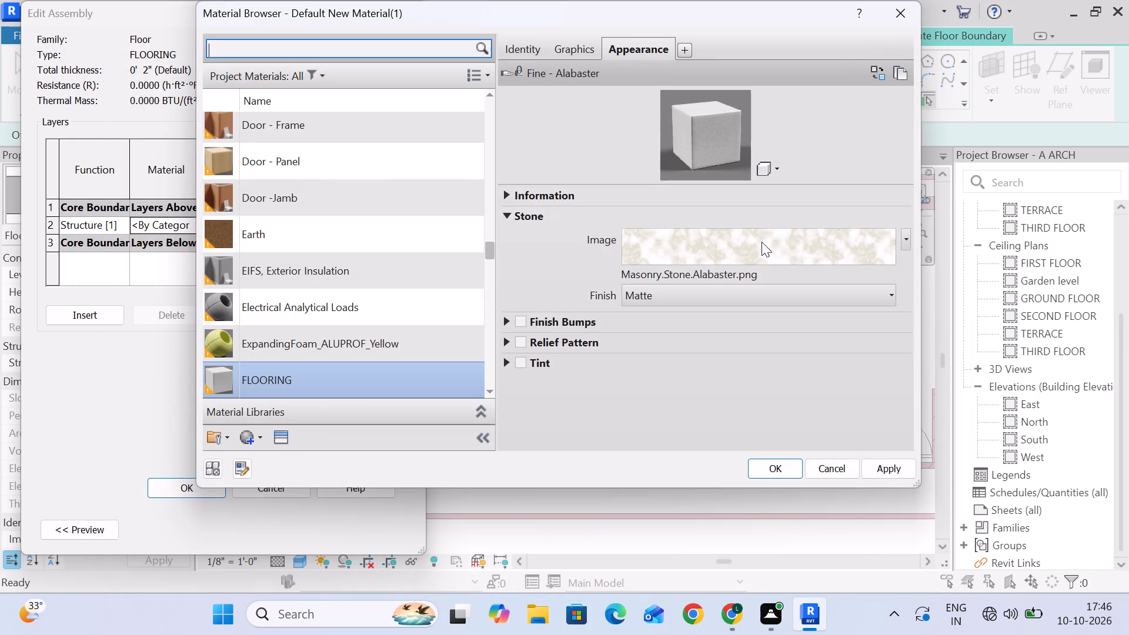
Apply the FLOORING material with its Fine - Alabaster appearance to the structure layer and save the FLOORING floor type.
{"action": "left_click", "coordinate": [869, 471]}
{"action": "left_click", "coordinate": [783, 468]}
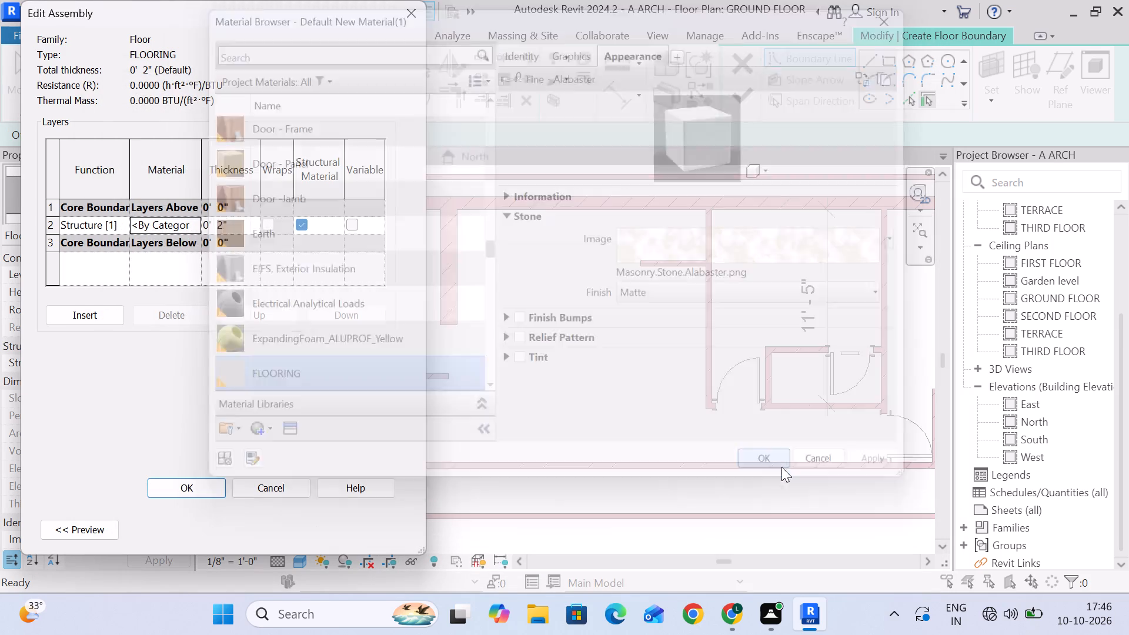
{"action": "left_click", "coordinate": [203, 490]}
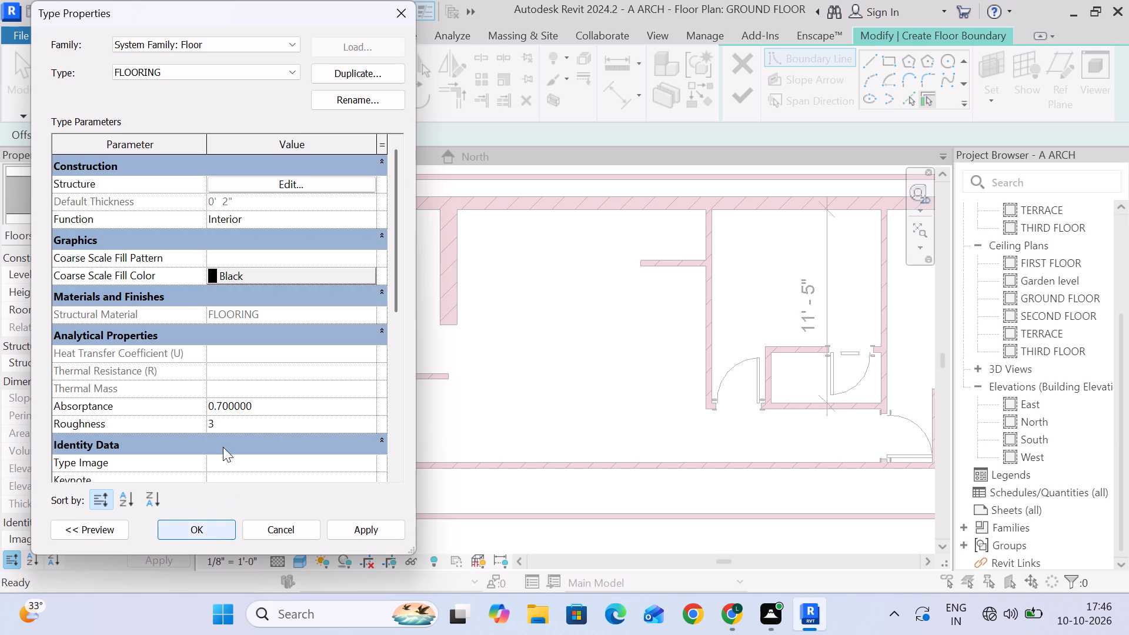
{"action": "left_click", "coordinate": [207, 531]}
Set the new floor's height offset from the GROUND FLOOR level to 0' 2".
{"action": "left_click", "coordinate": [128, 286]}
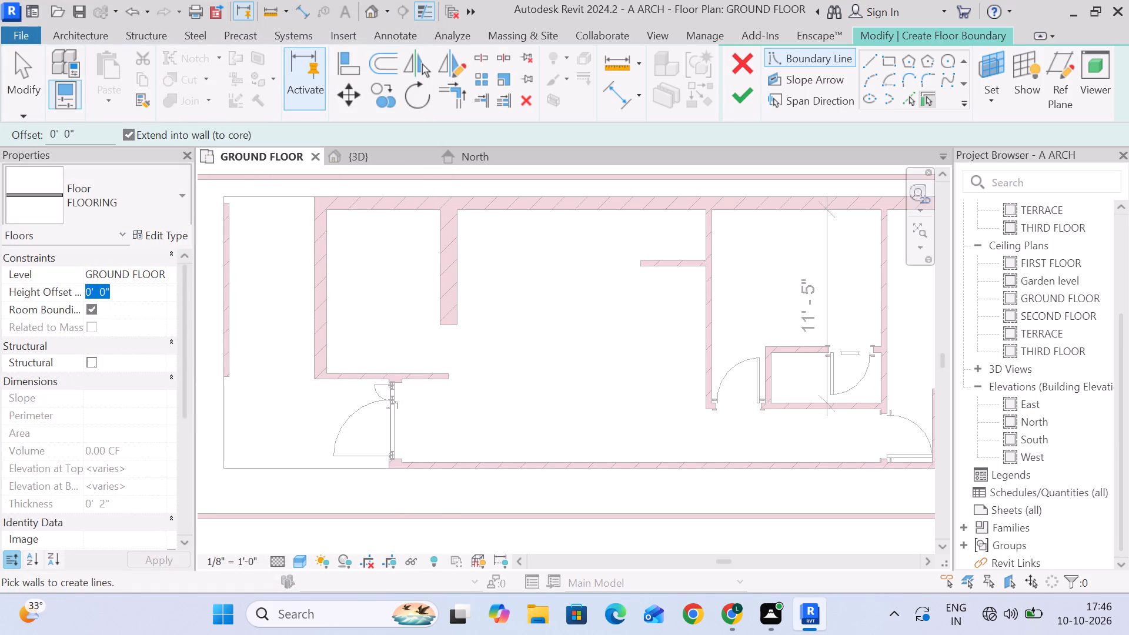
{"action": "key", "text": "2"}
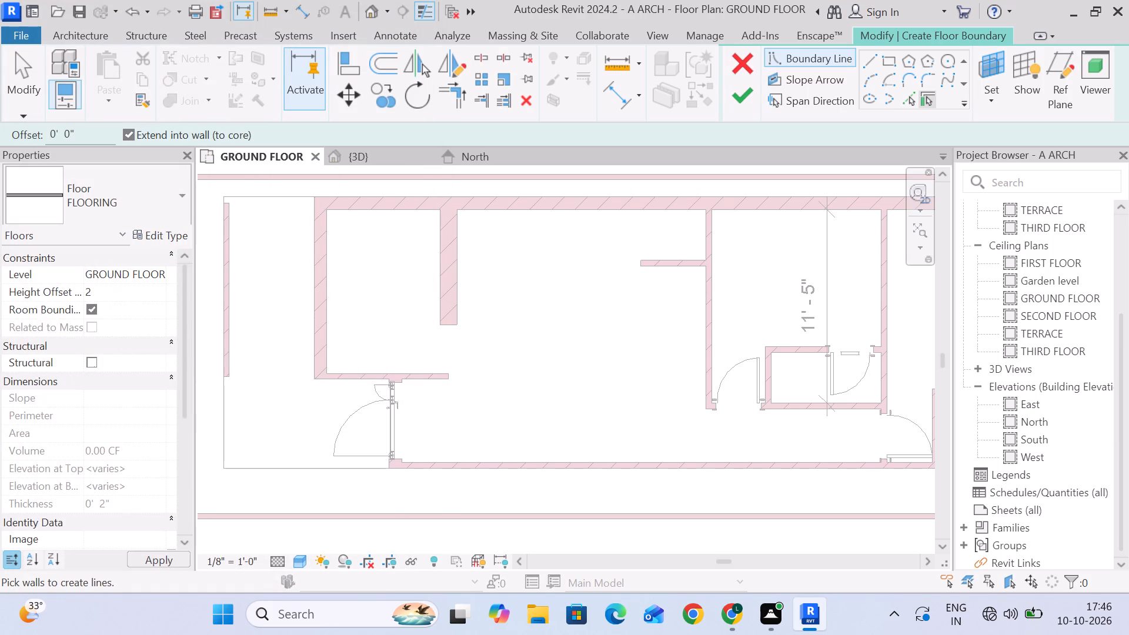
{"action": "key", "text": "shift+quotedbl"}
{"action": "key", "text": "Return"}
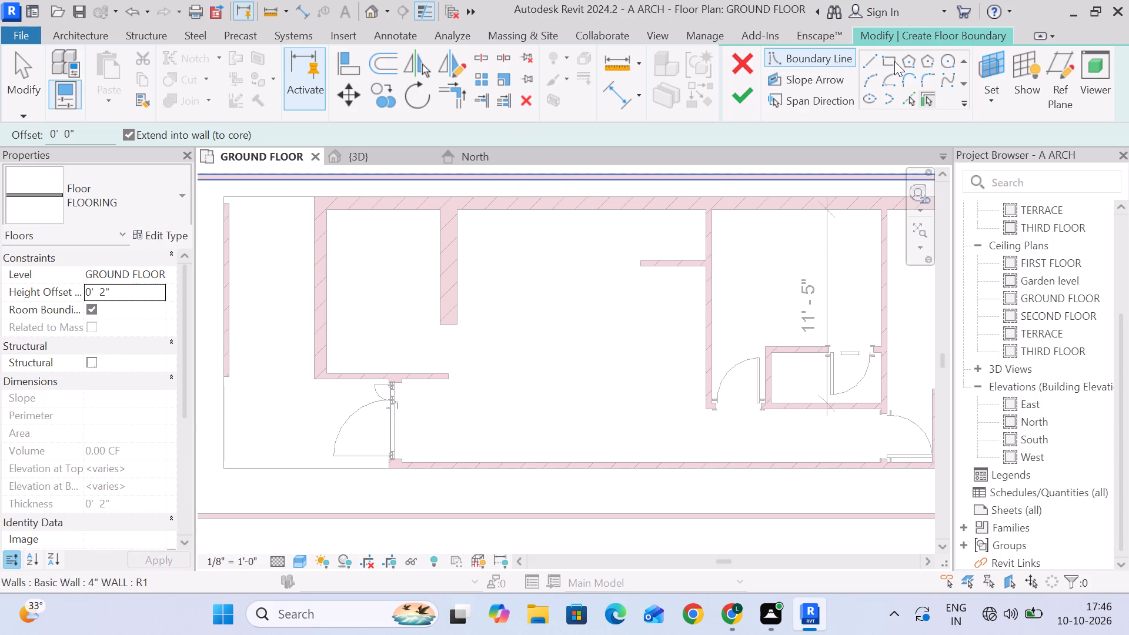
Start the FLOORING boundary with straight lines from the upper-left room's corner: about 9'-8" down, 7'-2" across and 4" around the lower wall's end.
{"action": "left_click", "coordinate": [872, 60]}
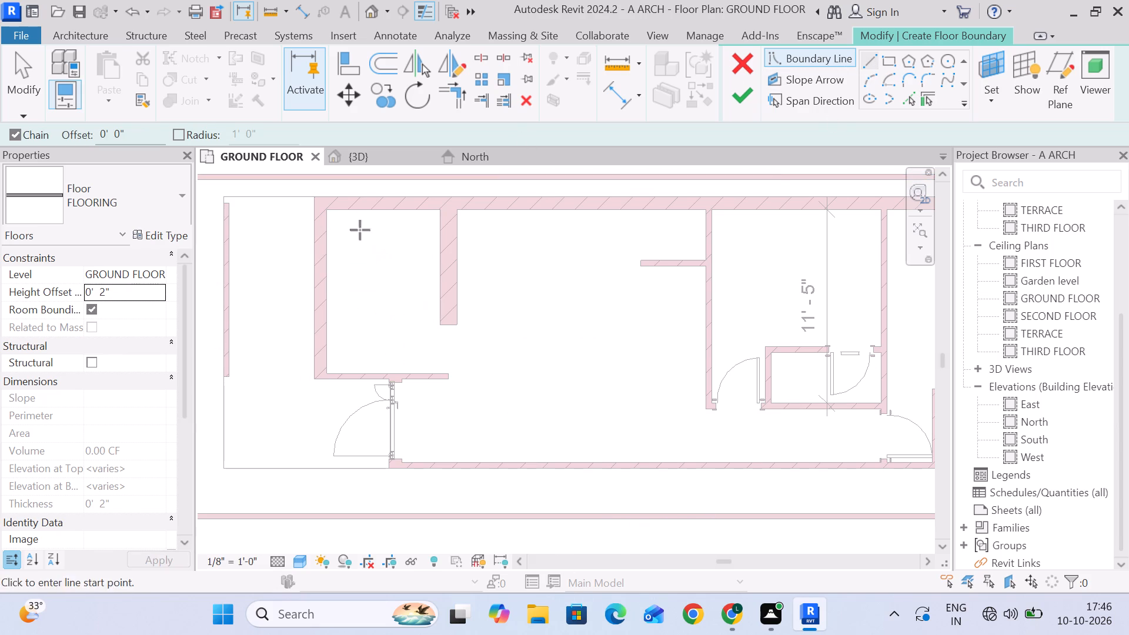
{"action": "left_click", "coordinate": [328, 210]}
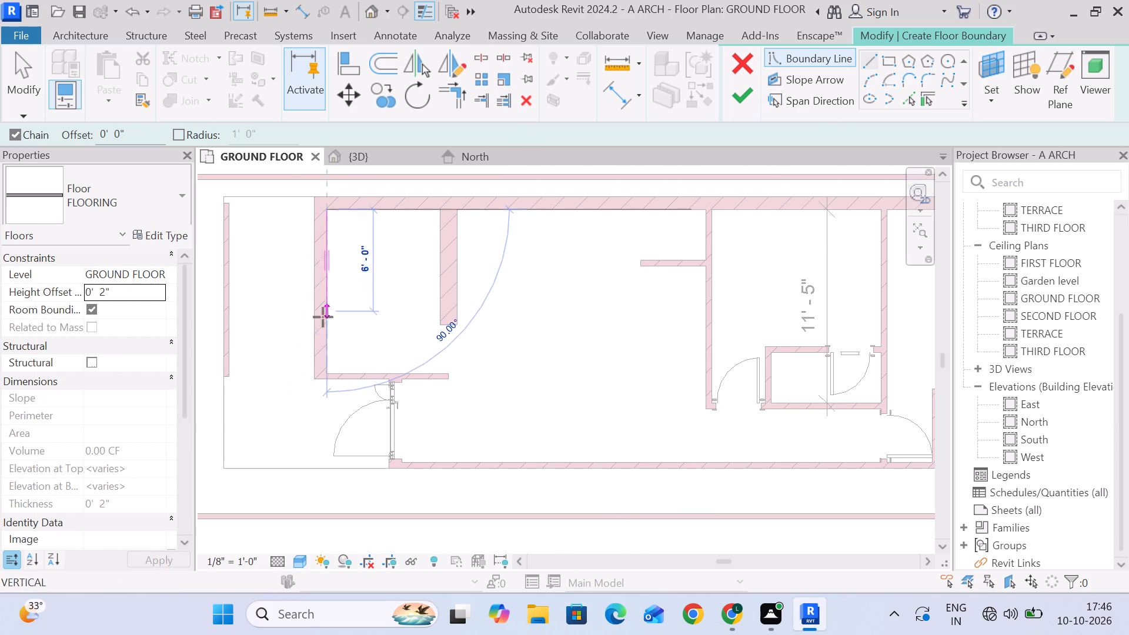
{"action": "left_click", "coordinate": [328, 373]}
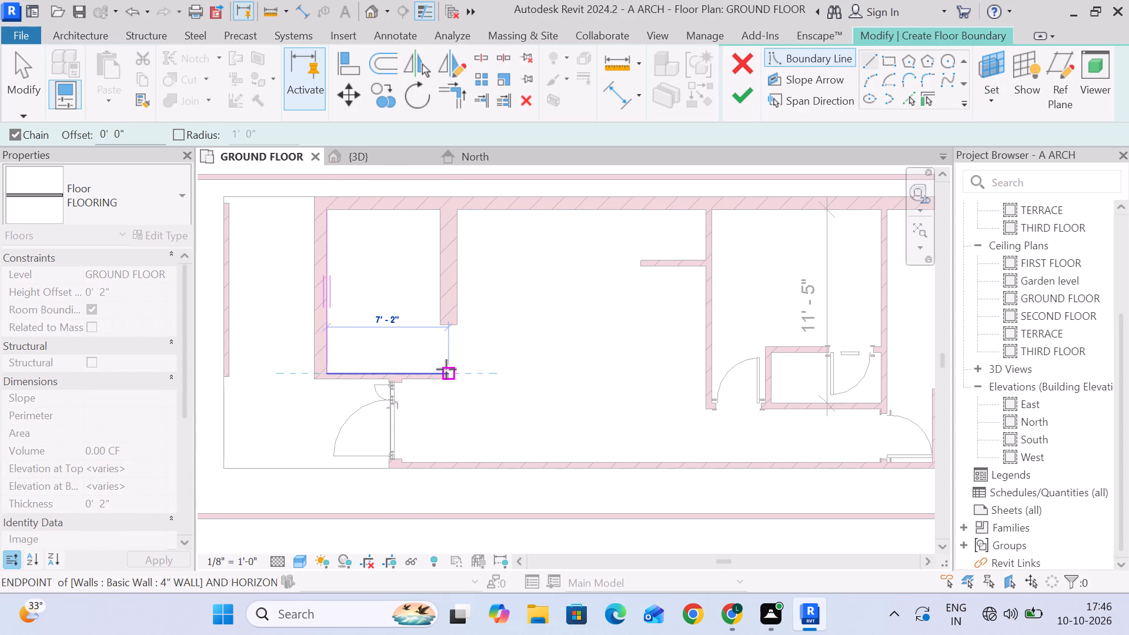
{"action": "scroll", "coordinate": [453, 377], "scroll_direction": "up", "scroll_amount": 4}
{"action": "left_click", "coordinate": [442, 368]}
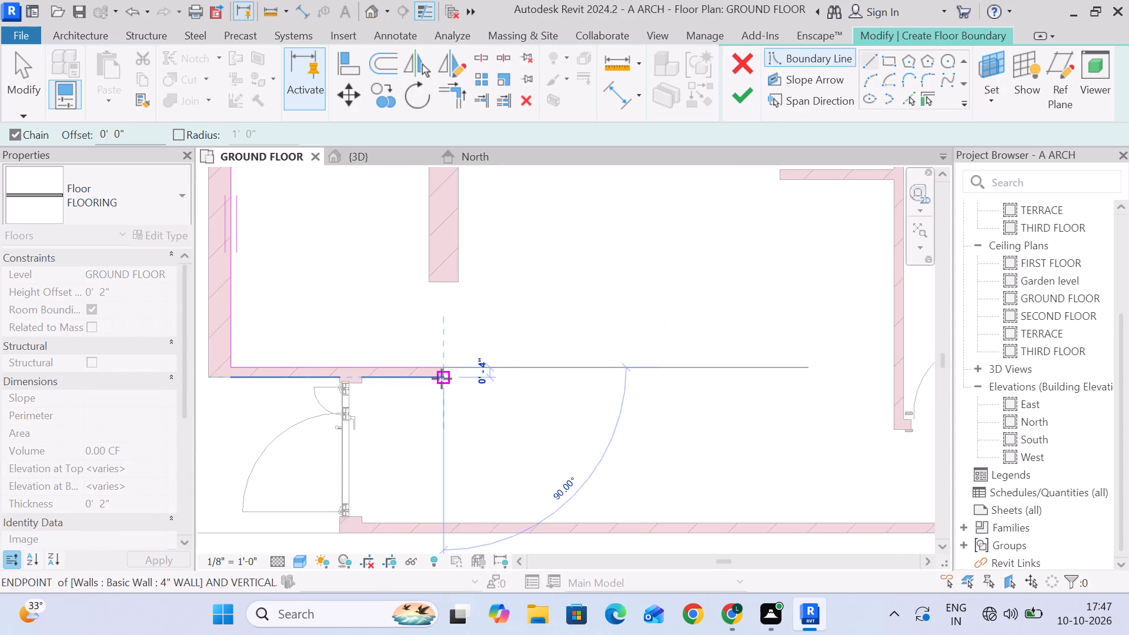
{"action": "left_click", "coordinate": [442, 379]}
Continue the boundary back about 2'-9" along that wall's lower face and around the upper jamb to the entrance door frame.
{"action": "scroll", "coordinate": [361, 378], "scroll_direction": "up", "scroll_amount": 2}
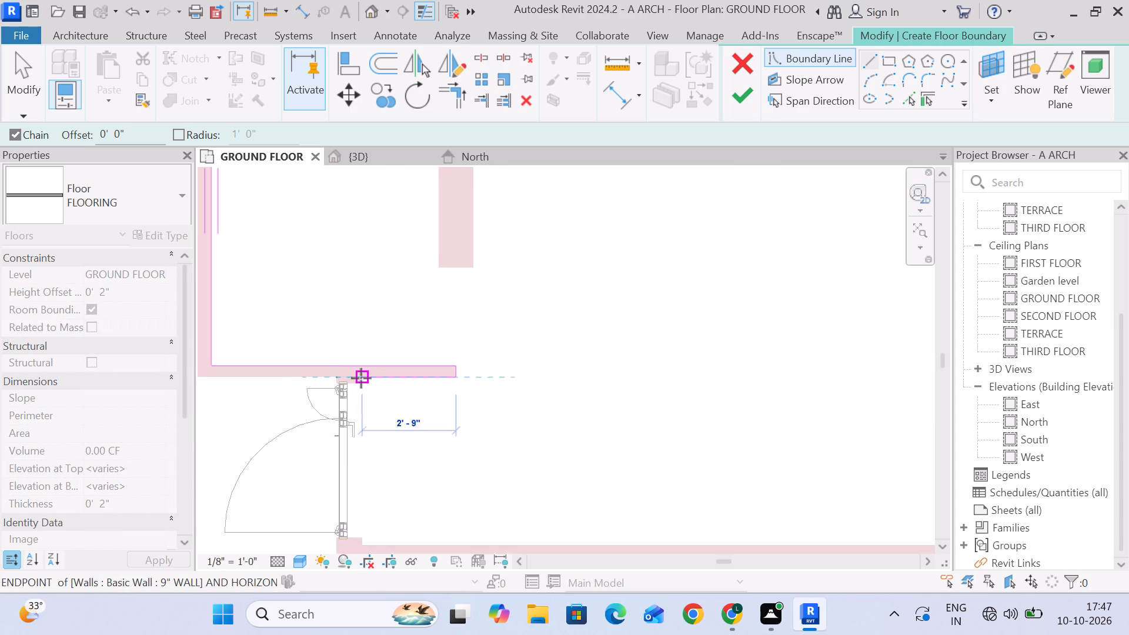
{"action": "scroll", "coordinate": [361, 378], "scroll_direction": "up", "scroll_amount": 5}
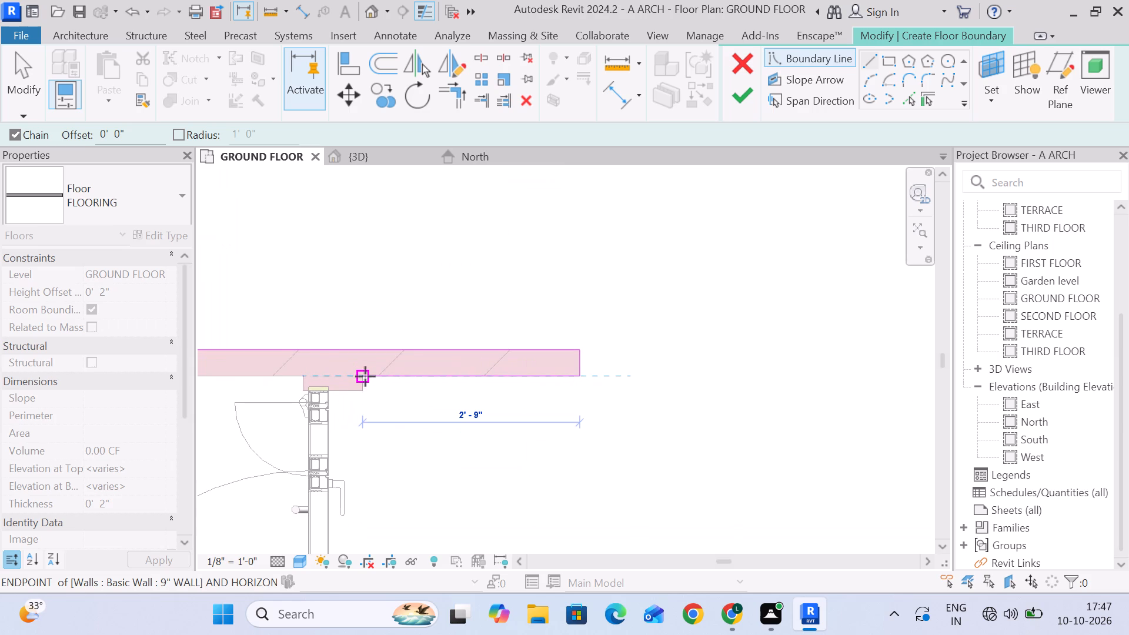
{"action": "left_click", "coordinate": [365, 376]}
{"action": "left_click", "coordinate": [362, 390]}
{"action": "left_click", "coordinate": [330, 392]}
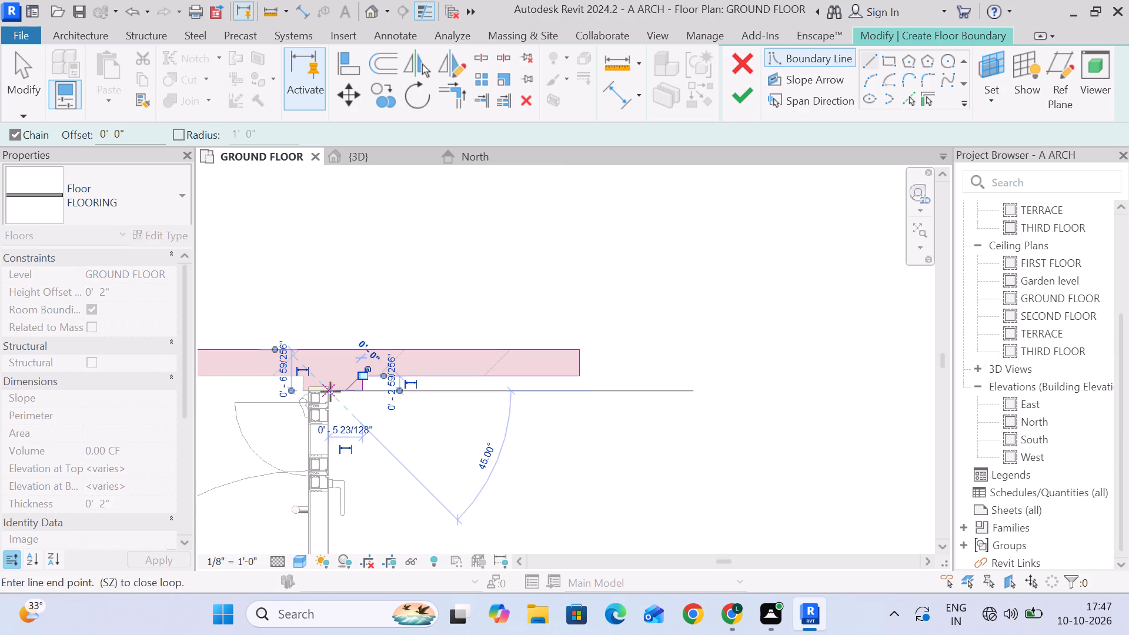
Run the boundary down the inner face of the entrance door and around the lower jamb to the bottom wall's inner face.
{"action": "scroll", "coordinate": [358, 441], "scroll_direction": "down", "scroll_amount": 4}
{"action": "middle_click_drag", "start_coordinate": [461, 365], "coordinate": [477, 312]}
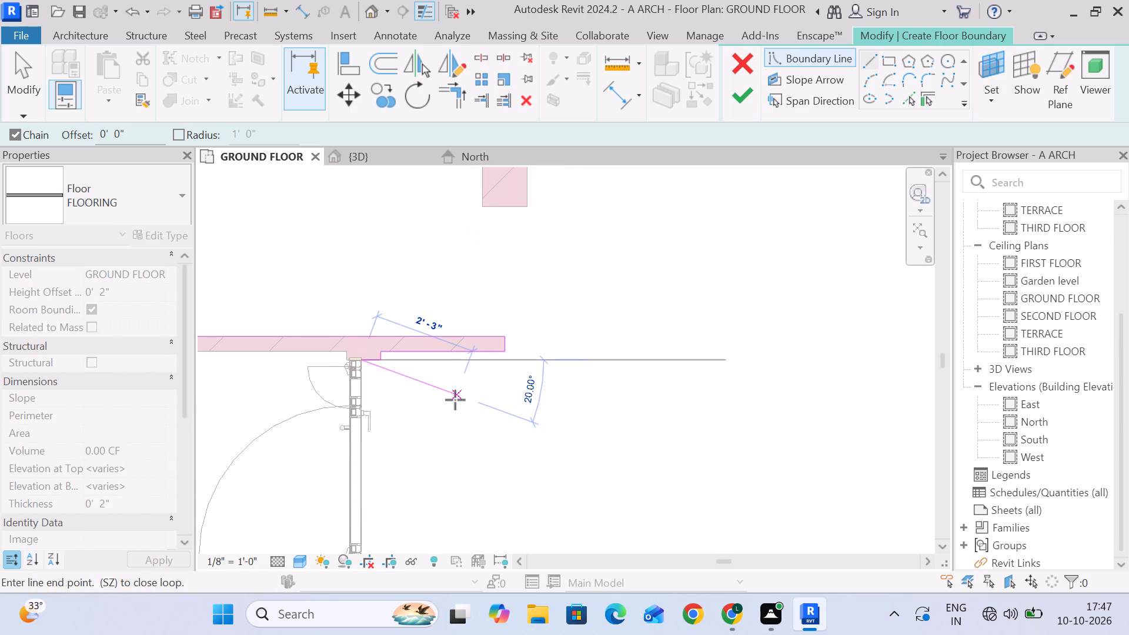
{"action": "scroll", "coordinate": [459, 410], "scroll_direction": "down", "scroll_amount": 2}
{"action": "middle_click_drag", "start_coordinate": [468, 326], "coordinate": [475, 282]}
{"action": "scroll", "coordinate": [395, 455], "scroll_direction": "up", "scroll_amount": 6}
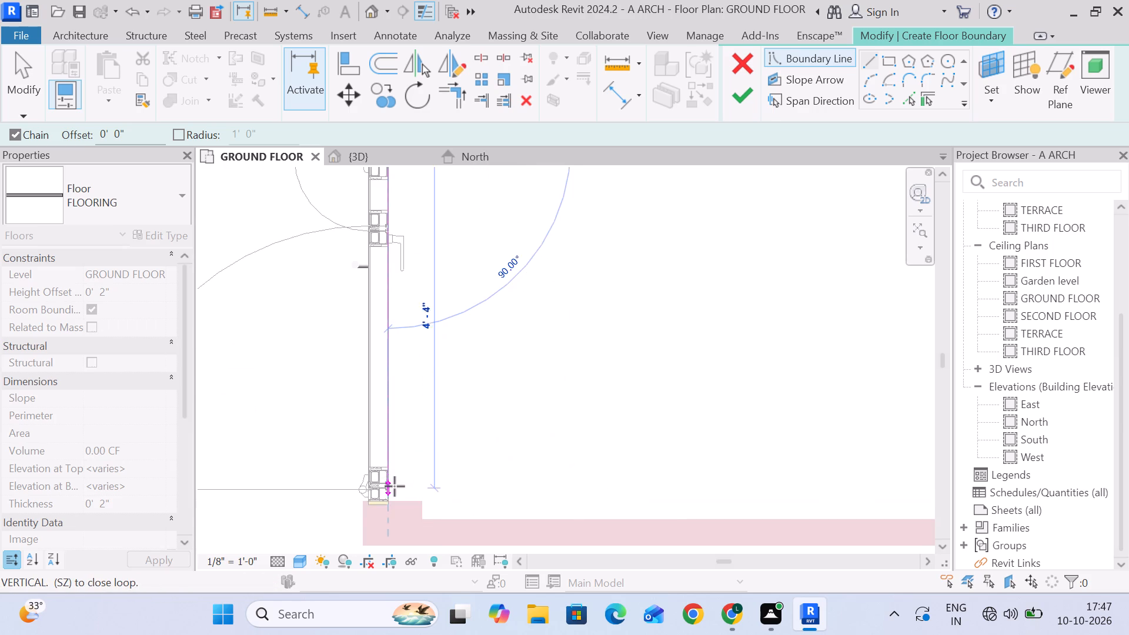
{"action": "scroll", "coordinate": [395, 486], "scroll_direction": "up", "scroll_amount": 6}
{"action": "left_click", "coordinate": [380, 521]}
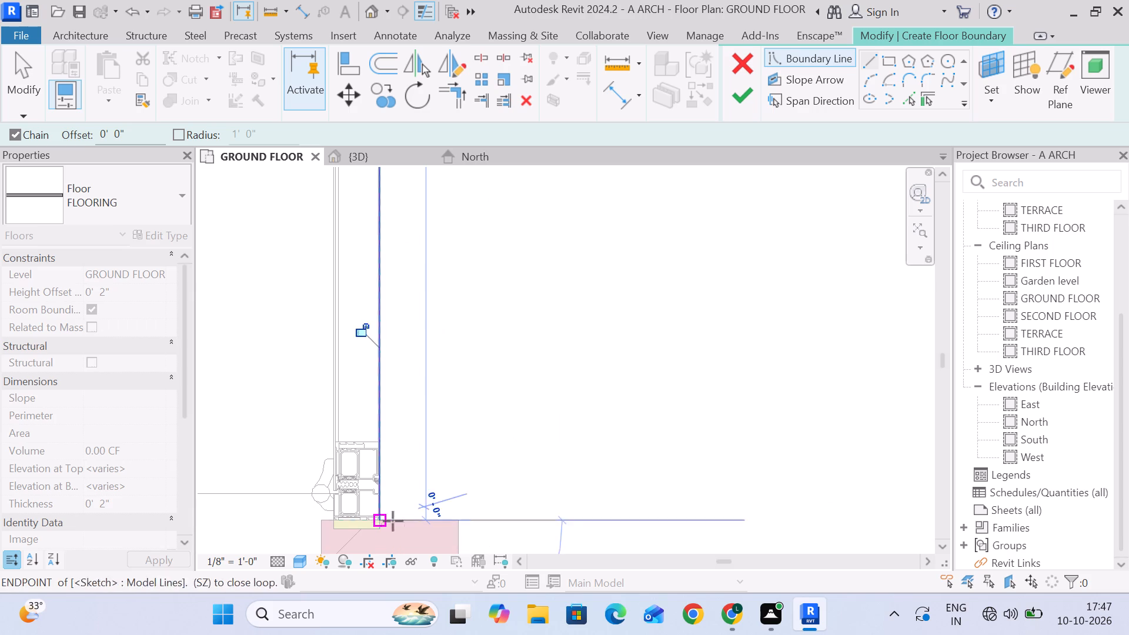
{"action": "left_click", "coordinate": [457, 522]}
{"action": "scroll", "coordinate": [526, 522], "scroll_direction": "down", "scroll_amount": 5}
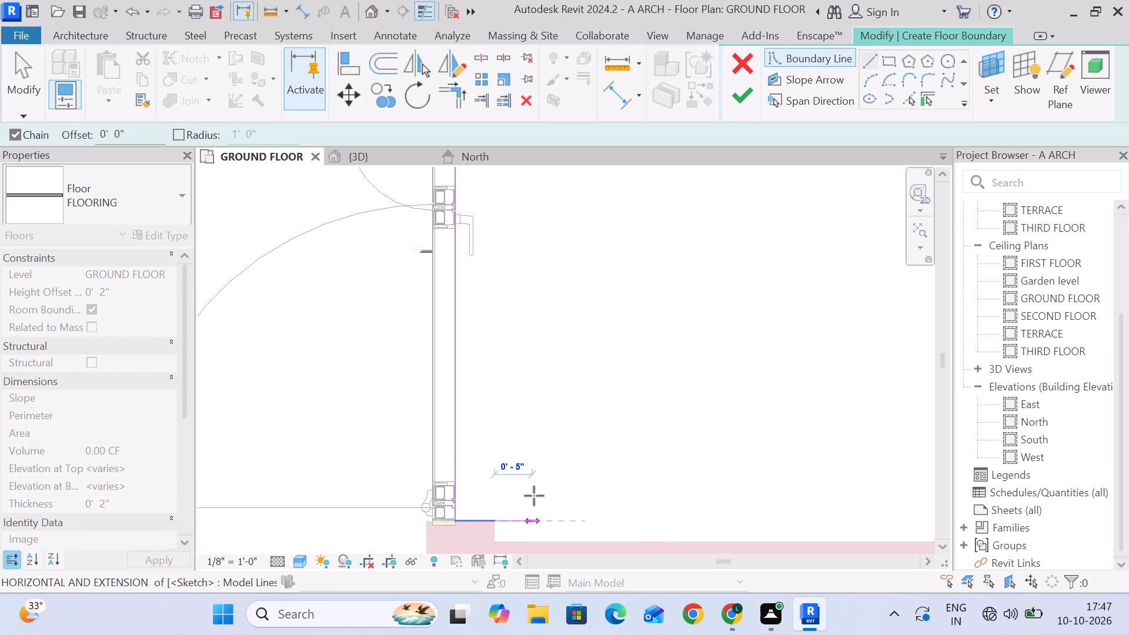
{"action": "middle_click_drag", "start_coordinate": [534, 480], "coordinate": [532, 416]}
{"action": "middle_click_drag", "start_coordinate": [519, 356], "coordinate": [519, 347]}
{"action": "scroll", "coordinate": [512, 342], "scroll_direction": "up", "scroll_amount": 1}
{"action": "scroll", "coordinate": [493, 477], "scroll_direction": "up", "scroll_amount": 5}
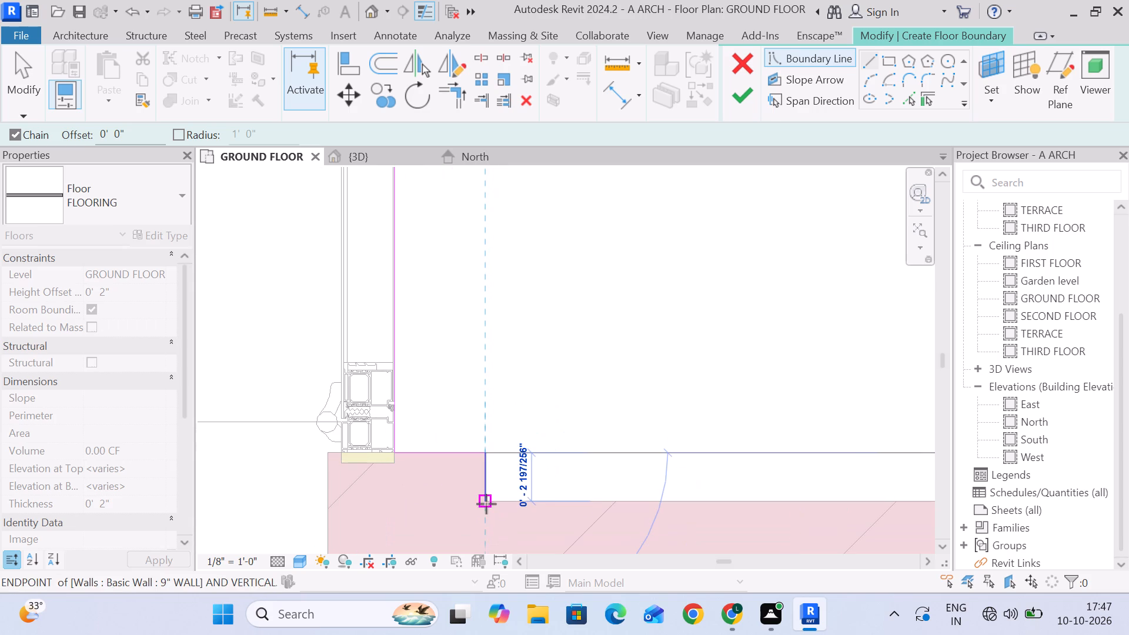
{"action": "left_click", "coordinate": [485, 500]}
Extend the boundary along the bottom wall and around the corridor door's wall nib, about 2 1/2" deep and 4" wide.
{"action": "scroll", "coordinate": [777, 470], "scroll_direction": "down", "scroll_amount": 5}
{"action": "middle_click_drag", "start_coordinate": [779, 474], "coordinate": [310, 355]}
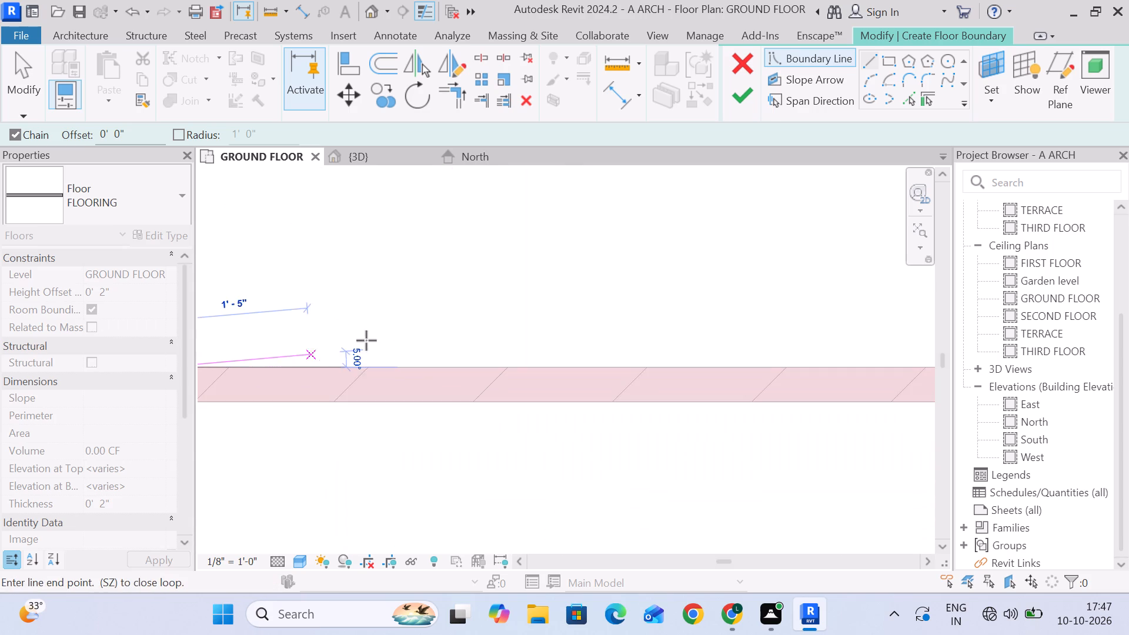
{"action": "scroll", "coordinate": [650, 353], "scroll_direction": "down", "scroll_amount": 12}
{"action": "middle_click_drag", "start_coordinate": [767, 373], "coordinate": [387, 426]}
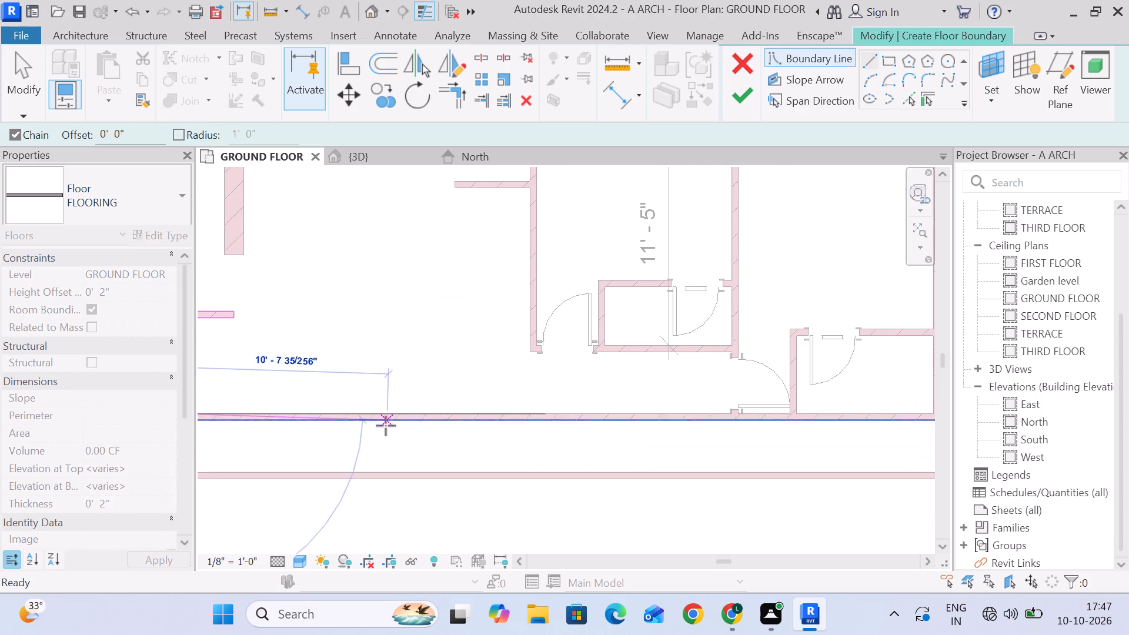
{"action": "scroll", "coordinate": [737, 415], "scroll_direction": "up", "scroll_amount": 19}
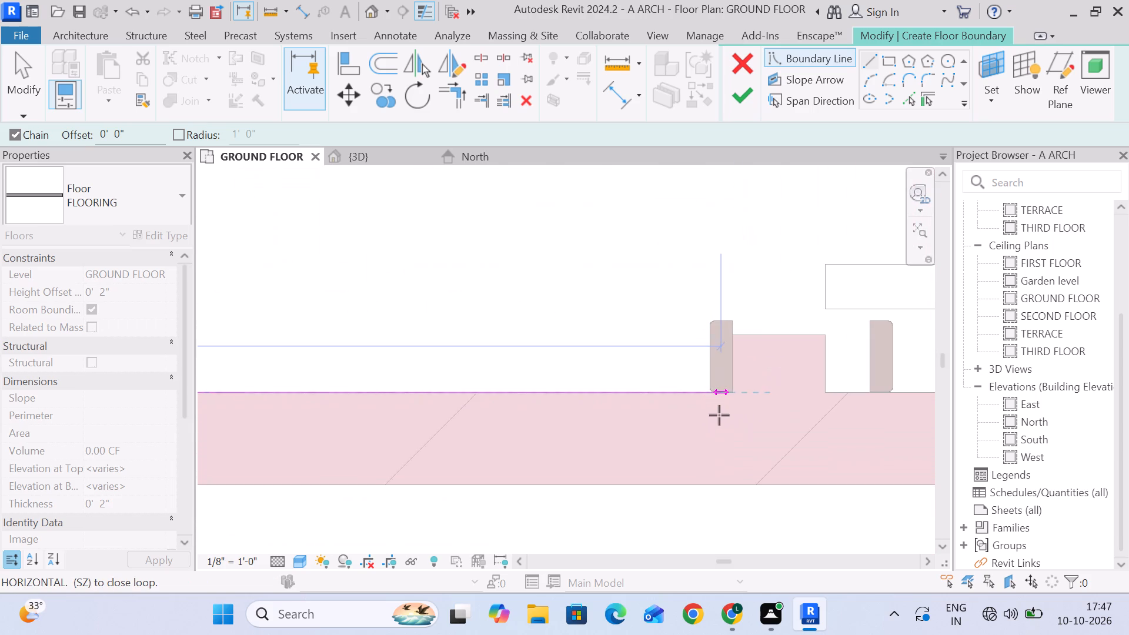
{"action": "left_click", "coordinate": [734, 392]}
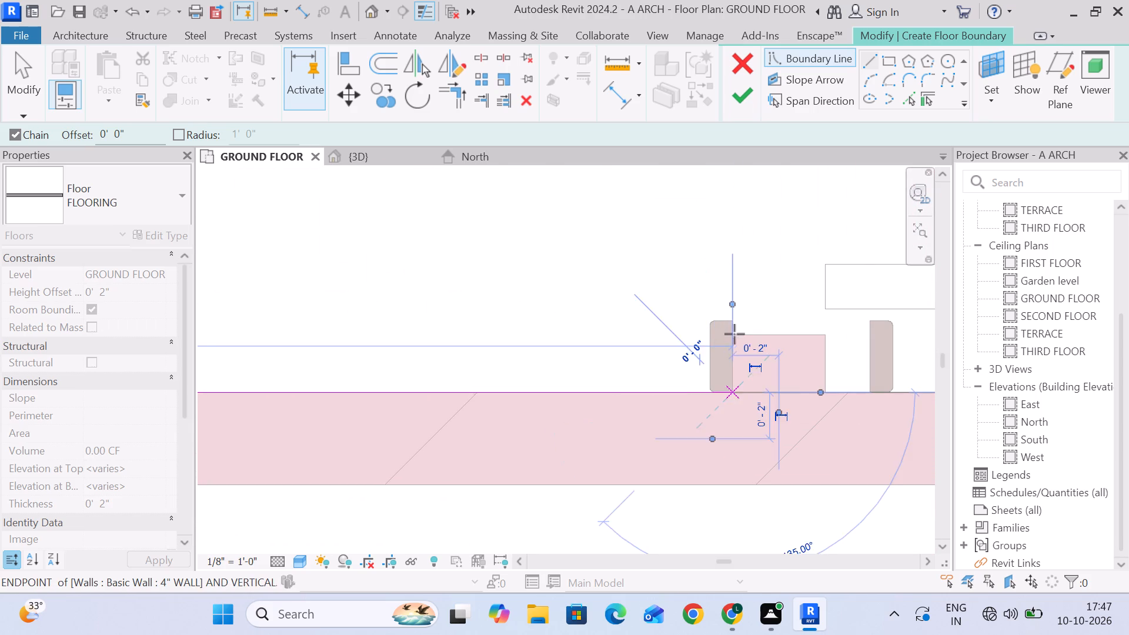
{"action": "left_click", "coordinate": [733, 331]}
{"action": "left_click", "coordinate": [827, 335]}
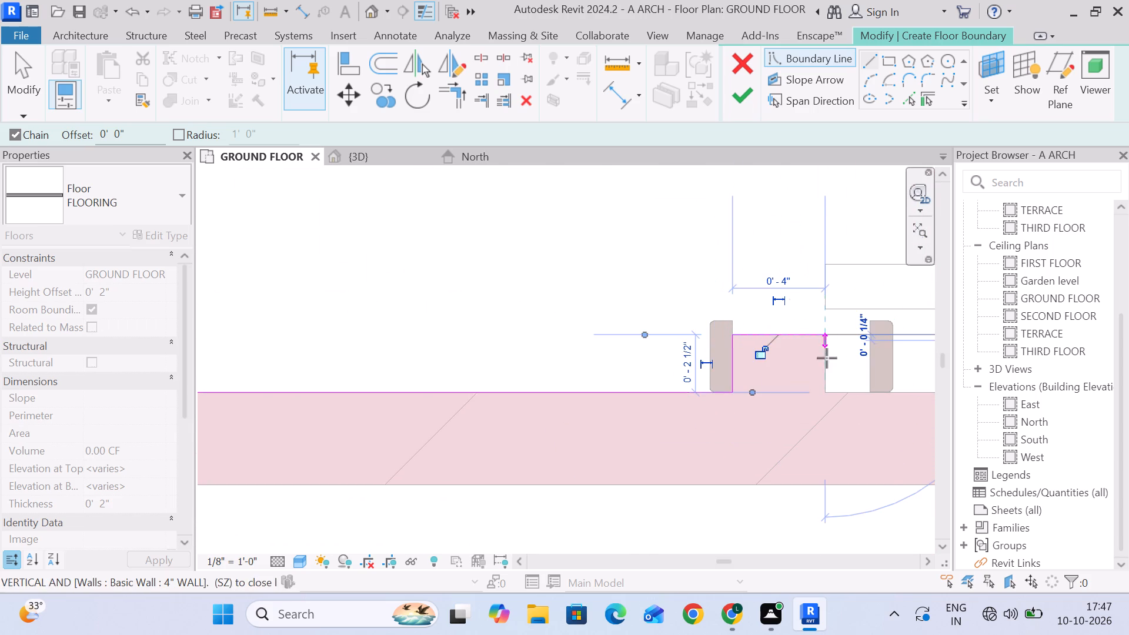
{"action": "left_click", "coordinate": [826, 393]}
Continue the boundary along the bottom wall to the lower-right small room and about 4'-4" up its wall to the corner.
{"action": "scroll", "coordinate": [840, 388], "scroll_direction": "down", "scroll_amount": 5}
{"action": "middle_click_drag", "start_coordinate": [800, 399], "coordinate": [432, 437]}
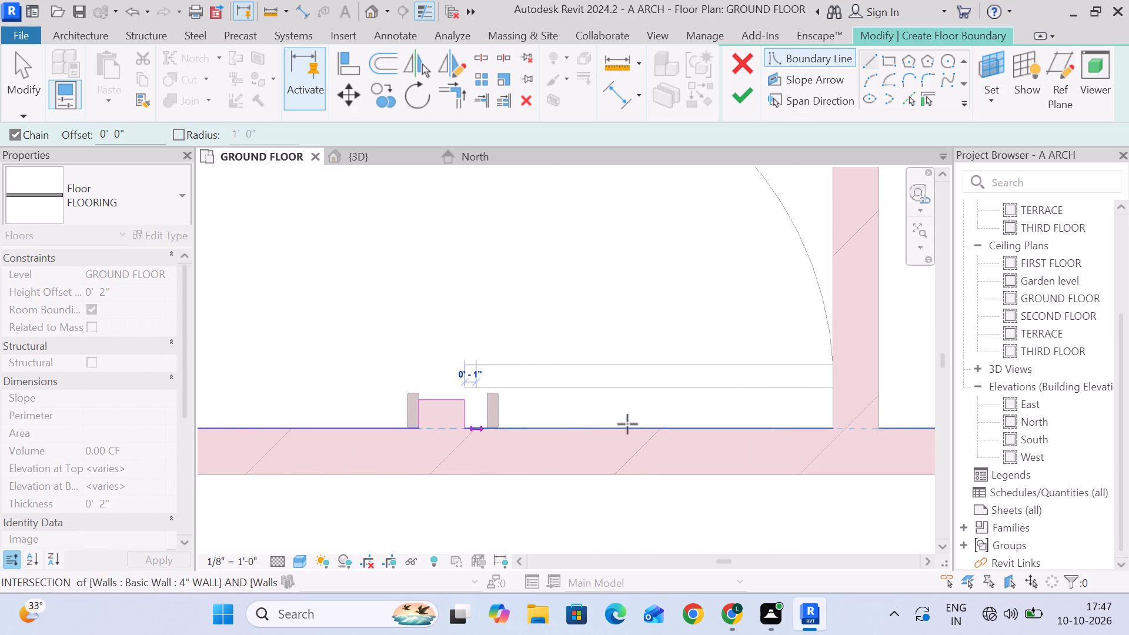
{"action": "left_click", "coordinate": [832, 427]}
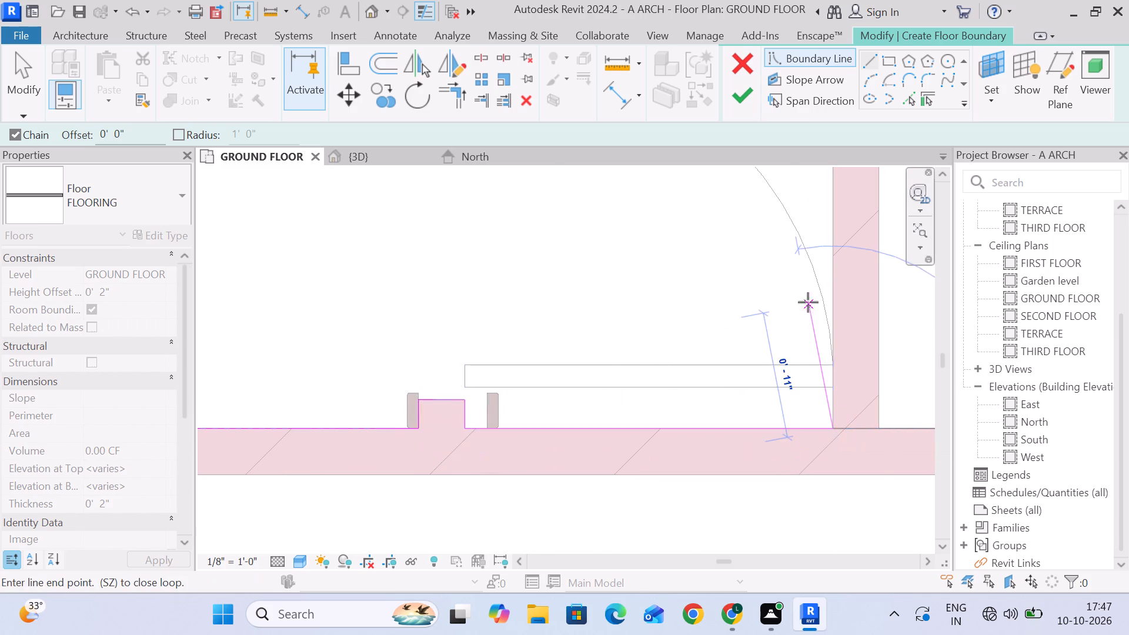
{"action": "scroll", "coordinate": [812, 306], "scroll_direction": "down", "scroll_amount": 5}
{"action": "middle_click_drag", "start_coordinate": [813, 442], "coordinate": [813, 577]}
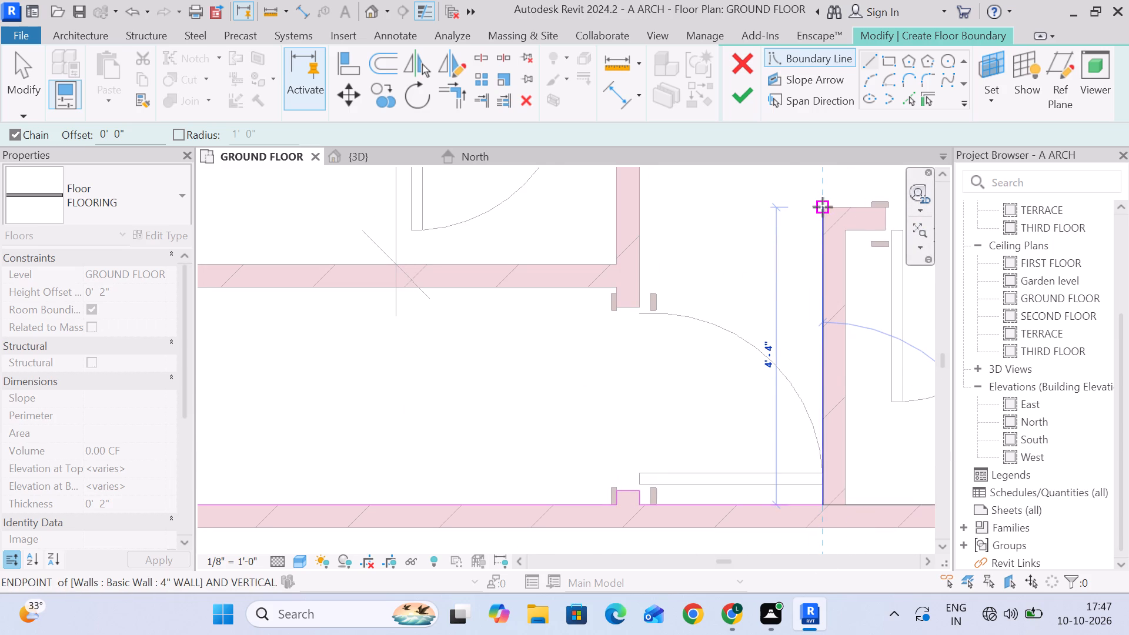
{"action": "left_click", "coordinate": [822, 207]}
Trace the right-hand room: about 7'-4" across to the 9" outer wall, 10'-7" up and 10'-0" back to the 4" partition.
{"action": "middle_click_drag", "start_coordinate": [777, 257], "coordinate": [320, 407]}
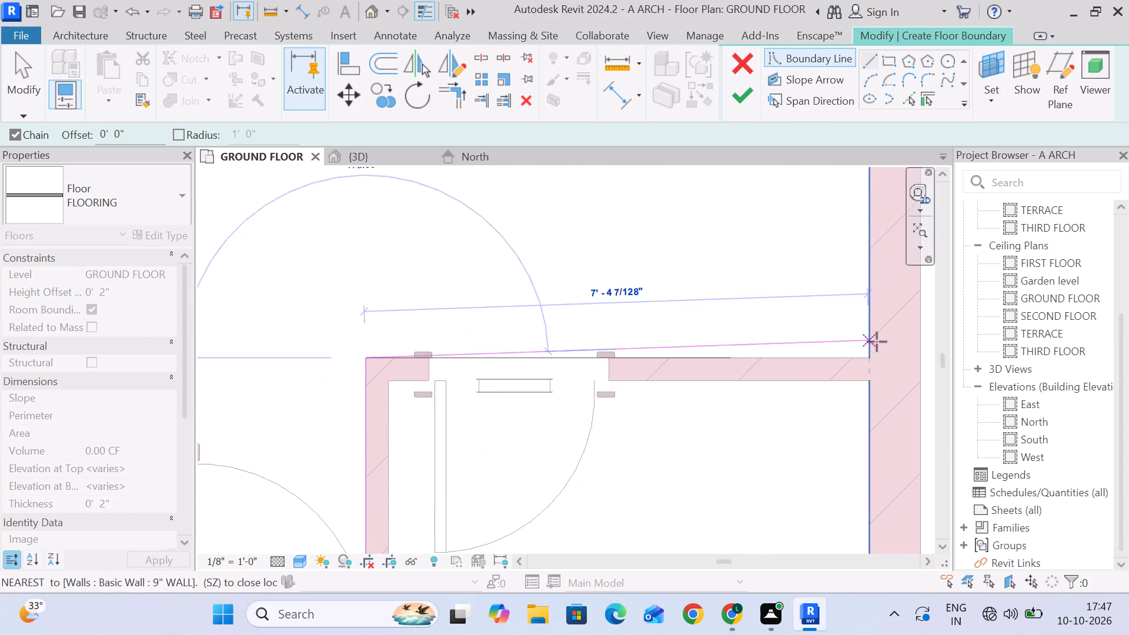
{"action": "left_click", "coordinate": [869, 357]}
{"action": "scroll", "coordinate": [839, 262], "scroll_direction": "down", "scroll_amount": 5}
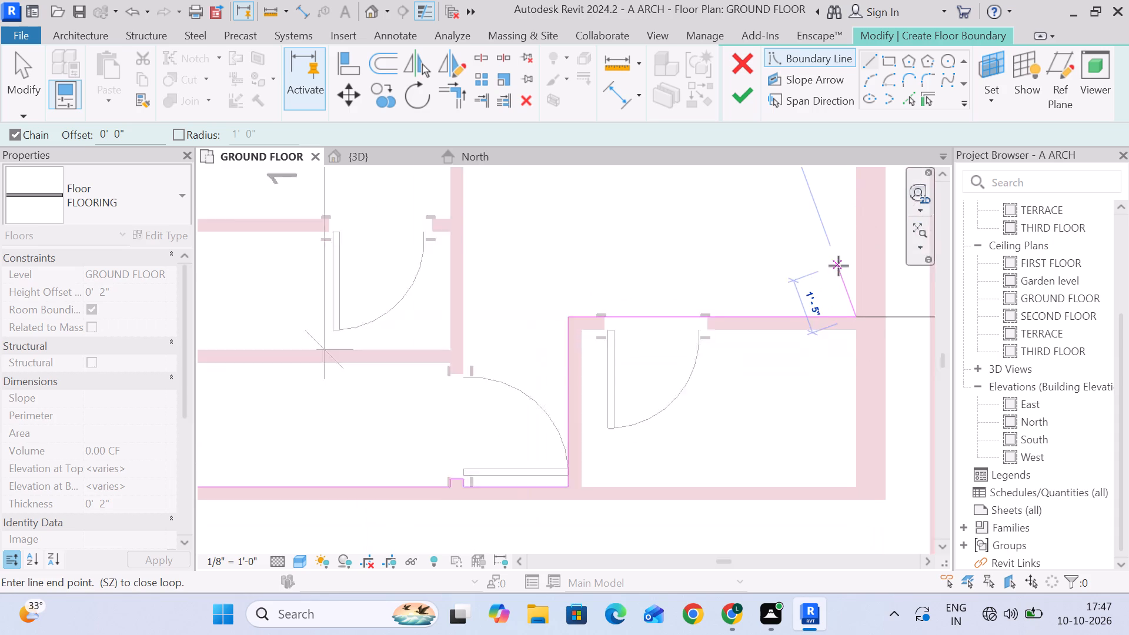
{"action": "middle_click_drag", "start_coordinate": [849, 279], "coordinate": [867, 542]}
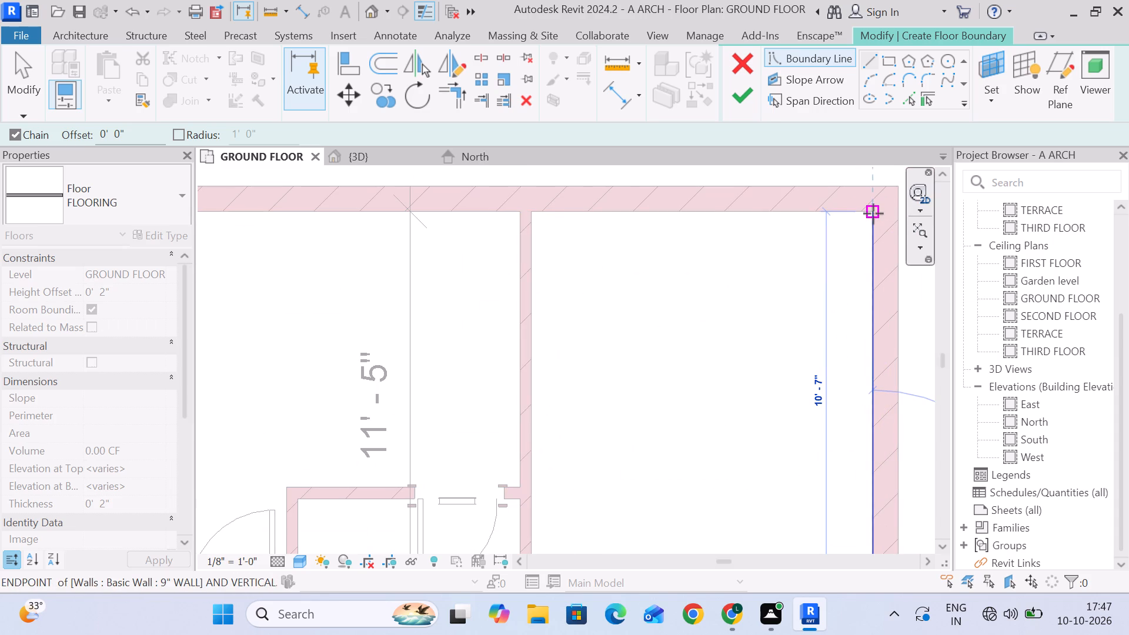
{"action": "left_click", "coordinate": [873, 213]}
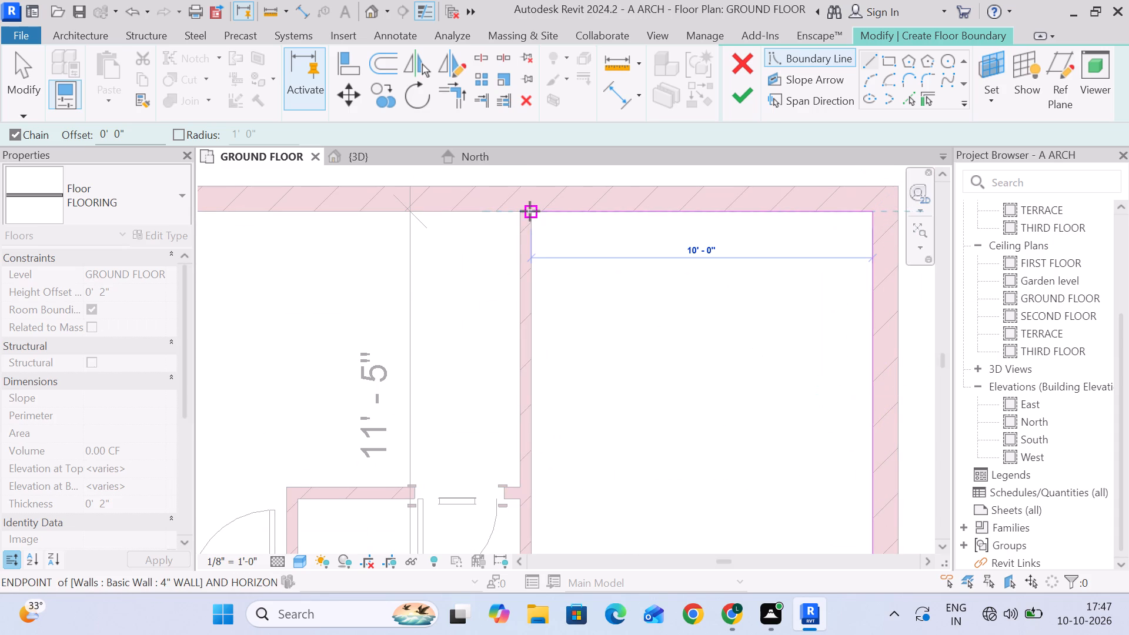
{"action": "left_click", "coordinate": [532, 212]}
Bring the boundary down the 4" partition beside the corridor door and around its 4" end to the inner wall's lower face.
{"action": "scroll", "coordinate": [600, 353], "scroll_direction": "down", "scroll_amount": 4}
{"action": "middle_click_drag", "start_coordinate": [629, 402], "coordinate": [660, 202]}
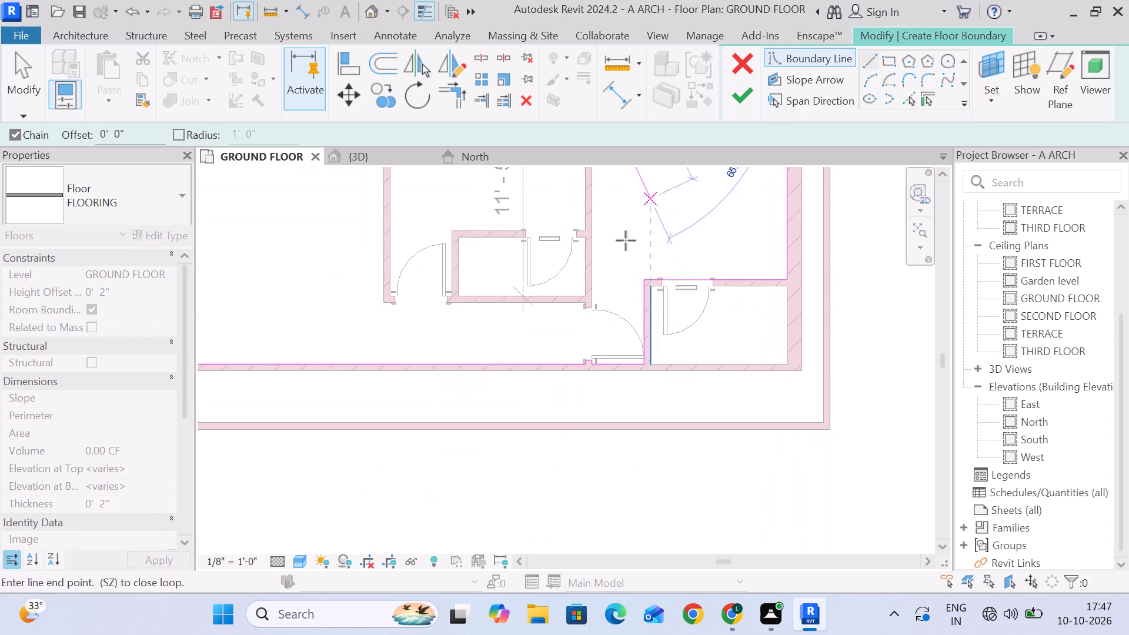
{"action": "scroll", "coordinate": [587, 305], "scroll_direction": "up", "scroll_amount": 13}
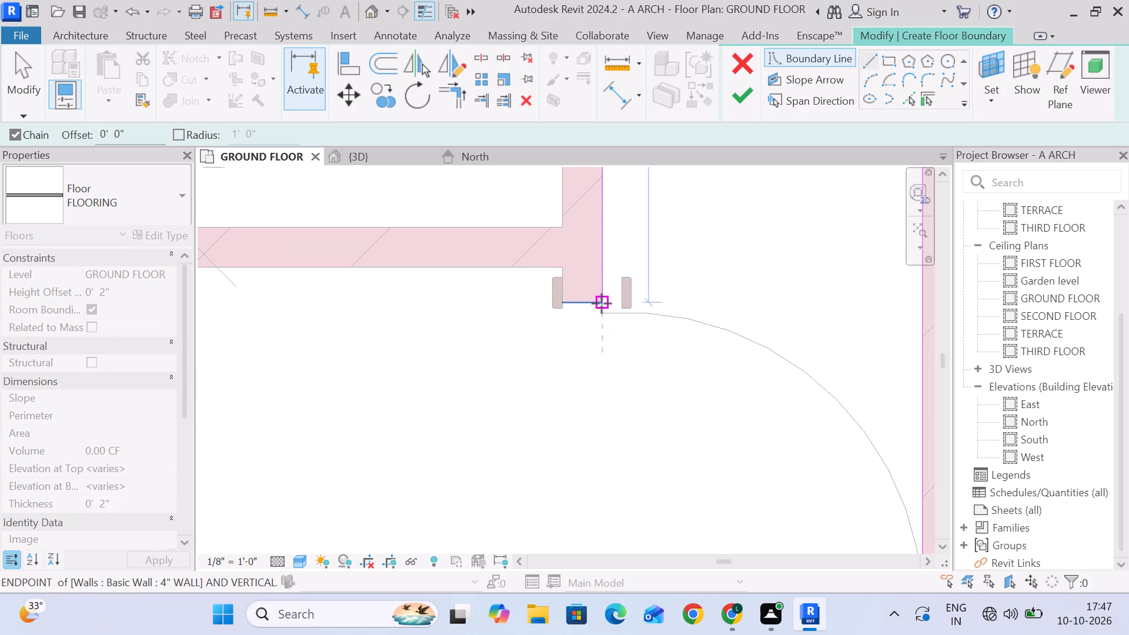
{"action": "left_click", "coordinate": [602, 302]}
{"action": "left_click", "coordinate": [562, 302]}
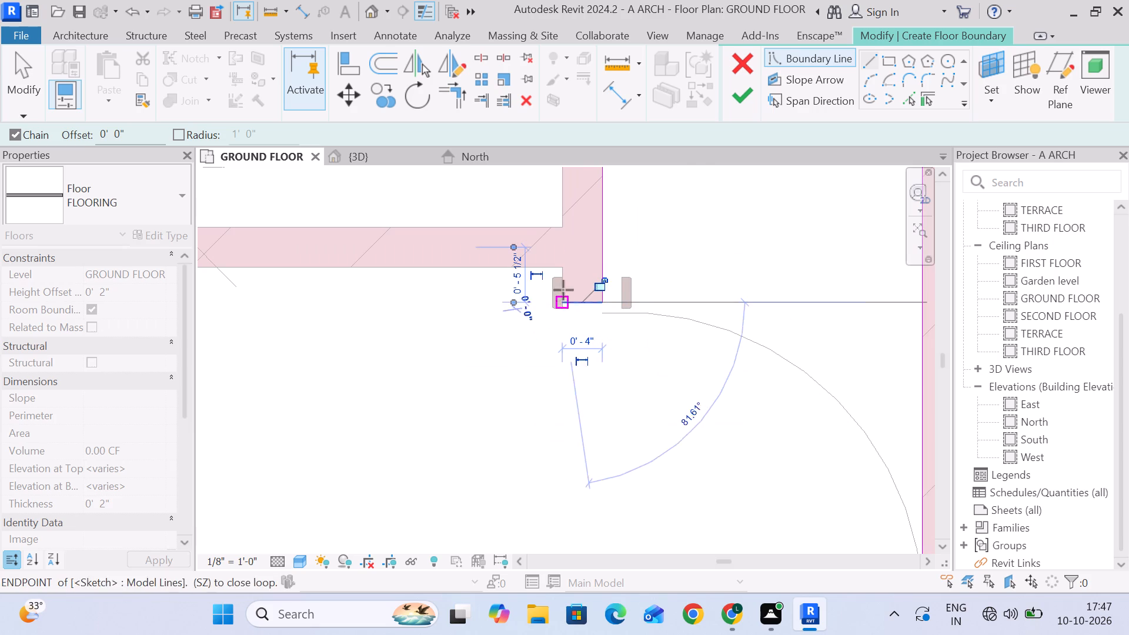
{"action": "left_click", "coordinate": [562, 267]}
Extend the boundary along the middle small room's lower wall to the bedroom door opening, wrapping the jamb with a 3" return.
{"action": "scroll", "coordinate": [429, 284], "scroll_direction": "down", "scroll_amount": 5}
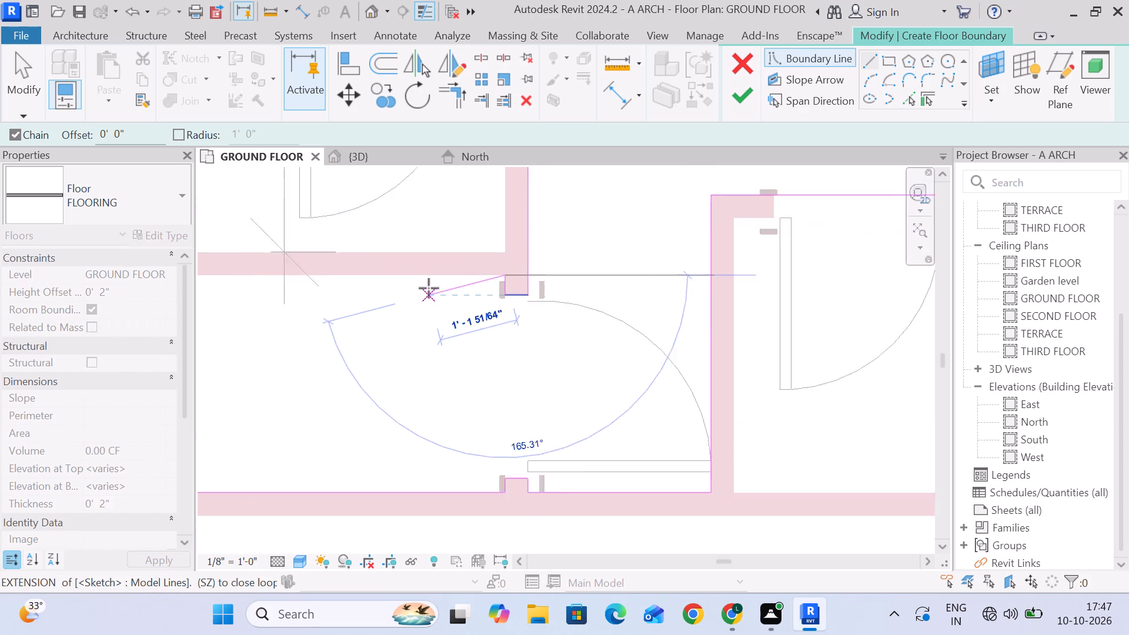
{"action": "middle_click_drag", "start_coordinate": [396, 300], "coordinate": [940, 333]}
{"action": "scroll", "coordinate": [630, 318], "scroll_direction": "up", "scroll_amount": 5}
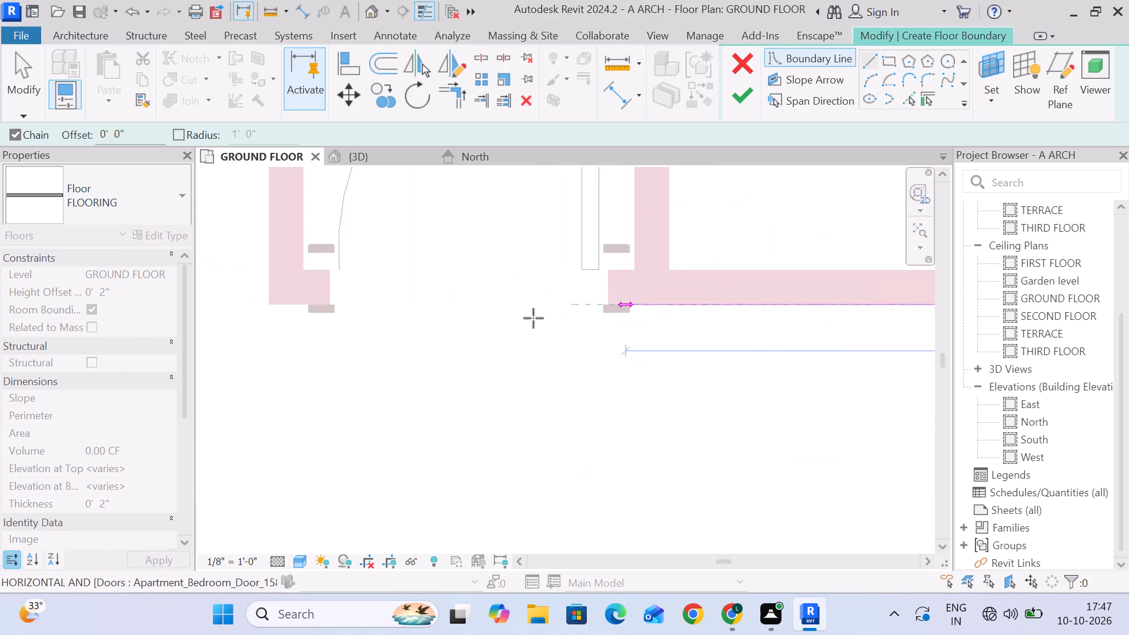
{"action": "middle_click_drag", "start_coordinate": [507, 317], "coordinate": [736, 366]}
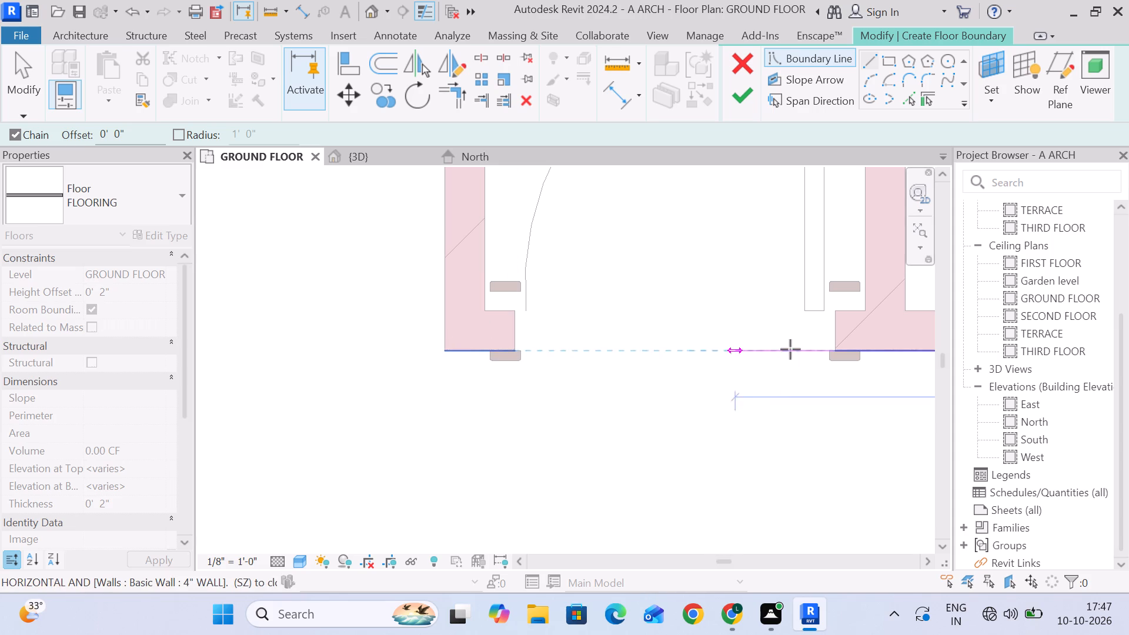
{"action": "left_click", "coordinate": [838, 353]}
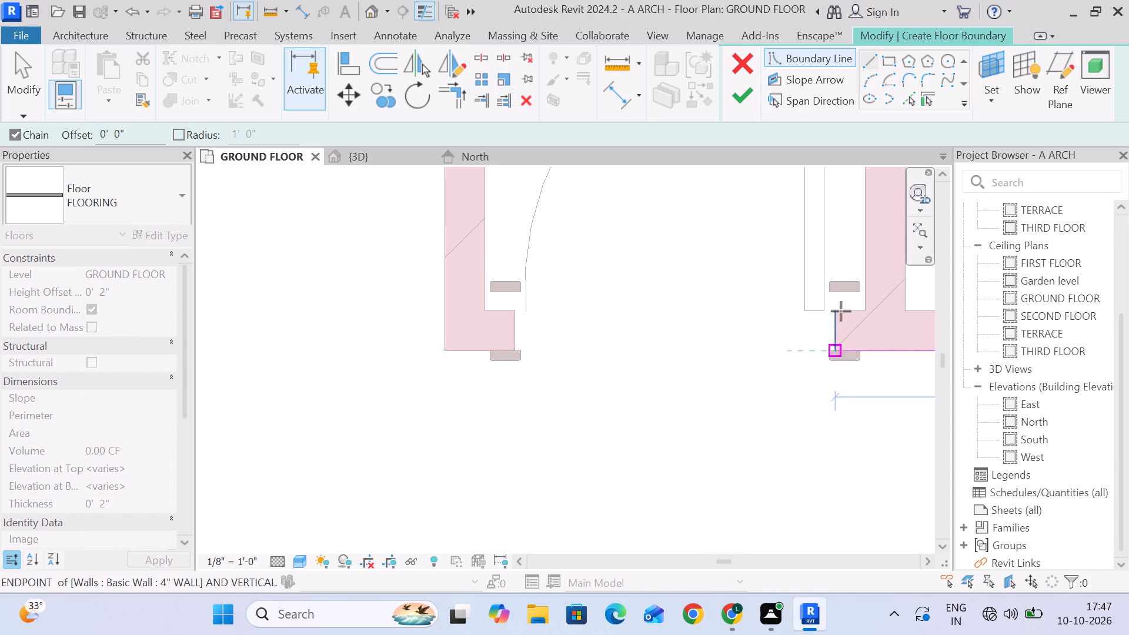
{"action": "left_click", "coordinate": [836, 309]}
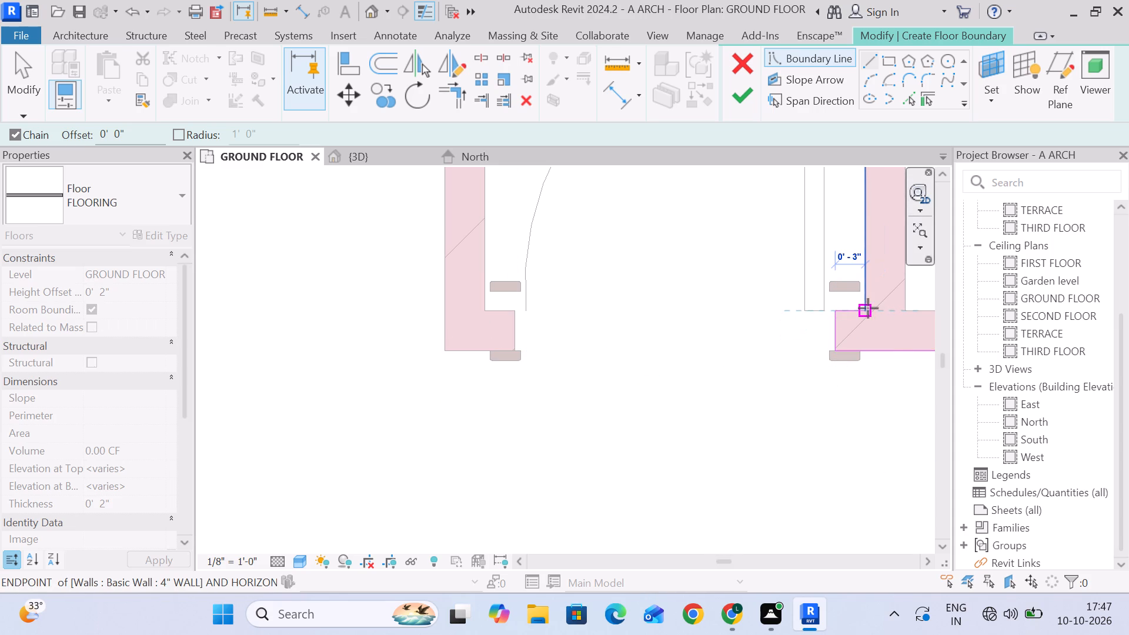
{"action": "left_click", "coordinate": [868, 308]}
Continue the boundary 3'-4" up the middle small room's outer wall face and 6'-10" along its upper wall to the 4" partition.
{"action": "scroll", "coordinate": [867, 309], "scroll_direction": "down", "scroll_amount": 4}
{"action": "middle_click_drag", "start_coordinate": [860, 324], "coordinate": [806, 562]}
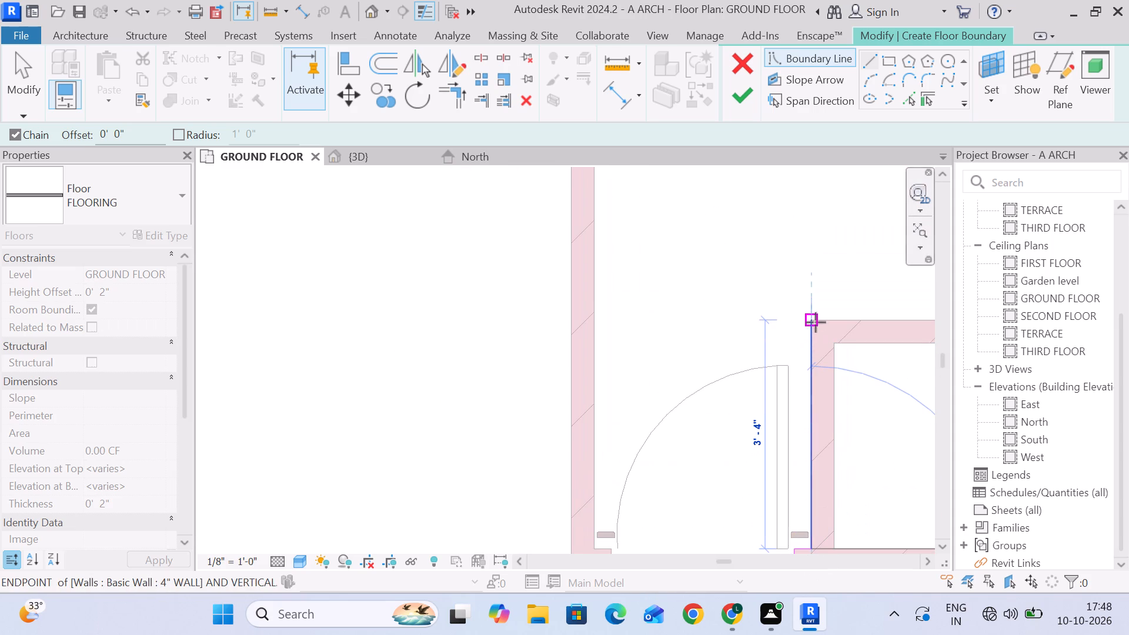
{"action": "left_click", "coordinate": [814, 320]}
{"action": "scroll", "coordinate": [859, 344], "scroll_direction": "down", "scroll_amount": 3}
{"action": "middle_click_drag", "start_coordinate": [857, 347], "coordinate": [402, 432]}
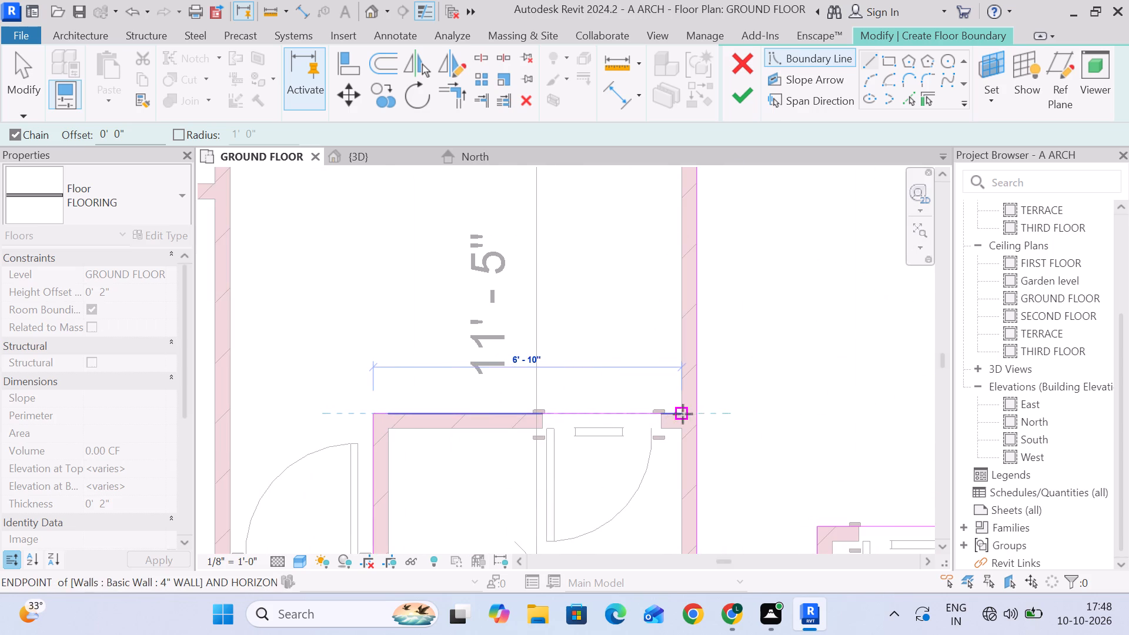
{"action": "scroll", "coordinate": [684, 413], "scroll_direction": "up", "scroll_amount": 6}
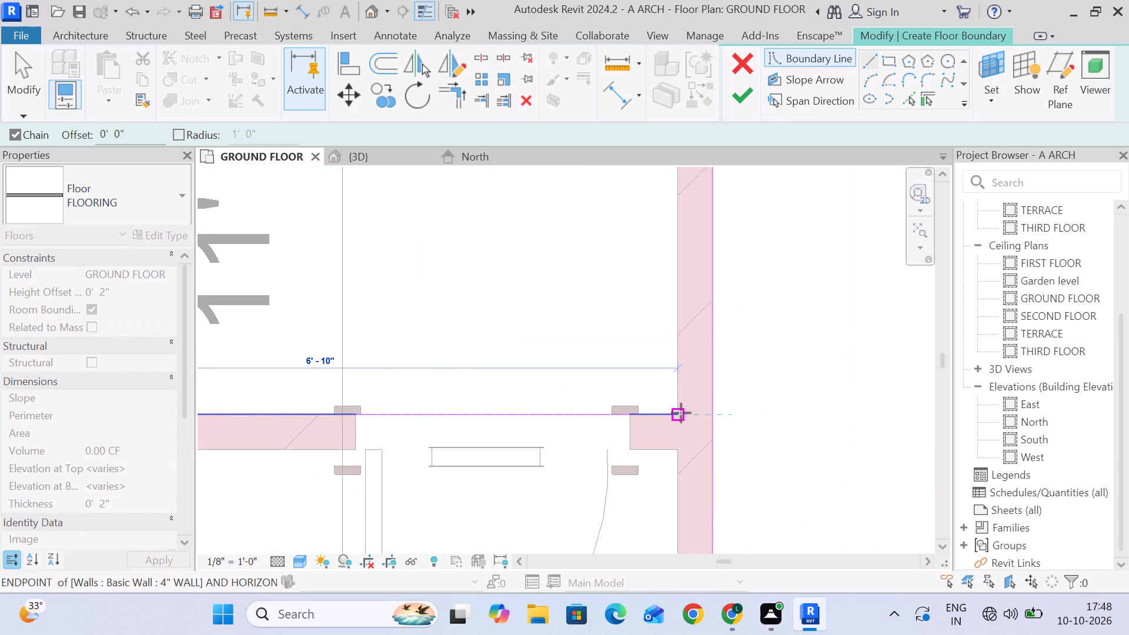
{"action": "left_click", "coordinate": [680, 413]}
Run the boundary up the 4" partition to the upper outer wall and 10'-0" along its inner face to the bedroom's opposite partition.
{"action": "scroll", "coordinate": [676, 353], "scroll_direction": "down", "scroll_amount": 5}
{"action": "middle_click_drag", "start_coordinate": [674, 367], "coordinate": [672, 613]}
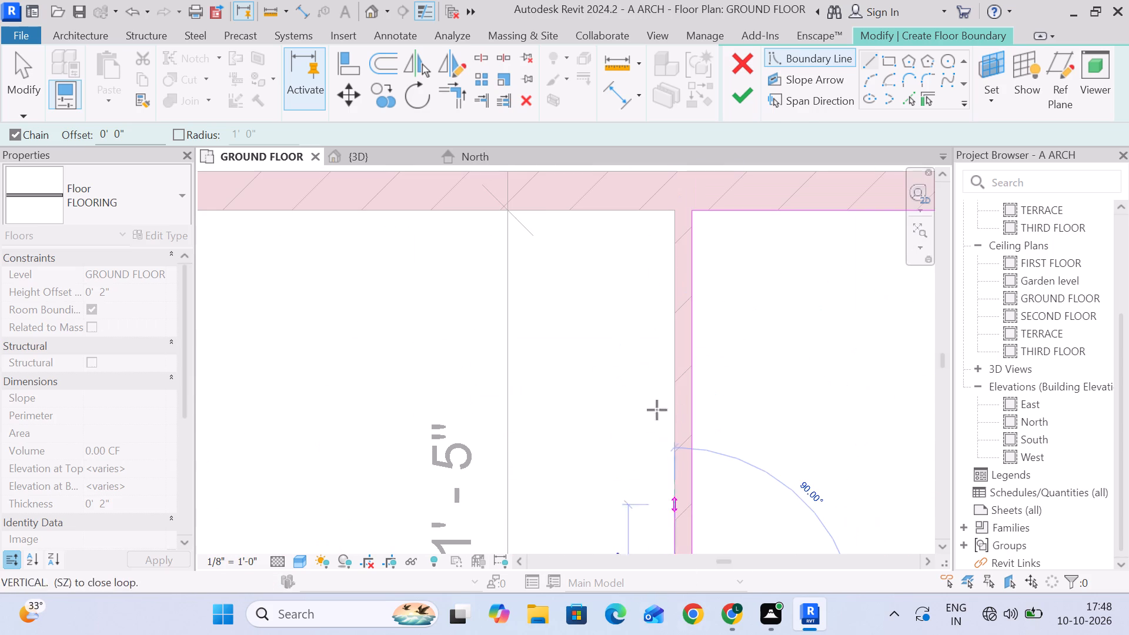
{"action": "left_click", "coordinate": [673, 215]}
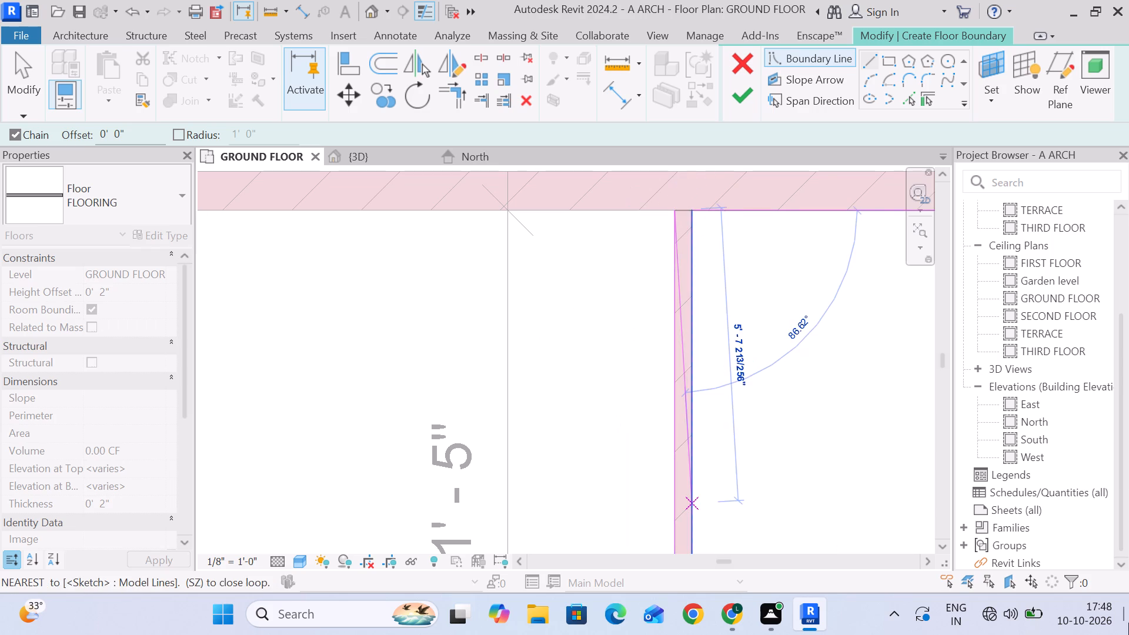
{"action": "scroll", "coordinate": [320, 255], "scroll_direction": "down", "scroll_amount": 3}
{"action": "middle_click_drag", "start_coordinate": [320, 255], "coordinate": [574, 286]}
{"action": "scroll", "coordinate": [450, 283], "scroll_direction": "up", "scroll_amount": 3}
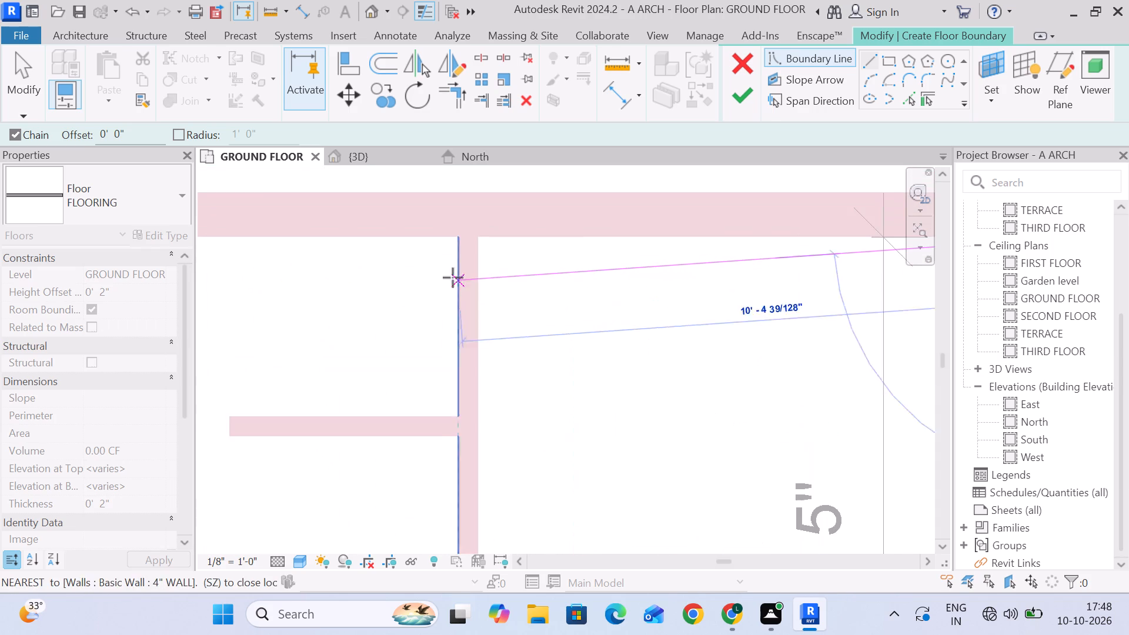
{"action": "scroll", "coordinate": [453, 278], "scroll_direction": "up", "scroll_amount": 2}
{"action": "left_click", "coordinate": [483, 232]}
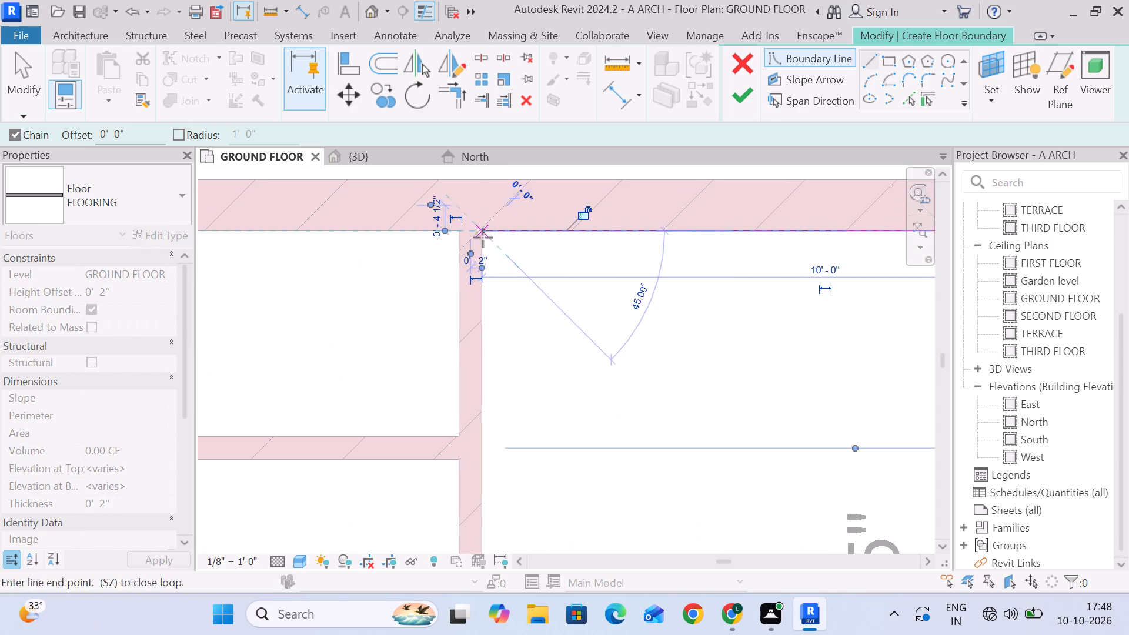
Bring the boundary down the bedroom partition to the door, wrapping the jamb with a 3" return, 4" end and the wall's lower face.
{"action": "scroll", "coordinate": [512, 326], "scroll_direction": "down", "scroll_amount": 5}
{"action": "middle_click_drag", "start_coordinate": [480, 253], "coordinate": [467, 196]}
{"action": "scroll", "coordinate": [513, 369], "scroll_direction": "down", "scroll_amount": 2}
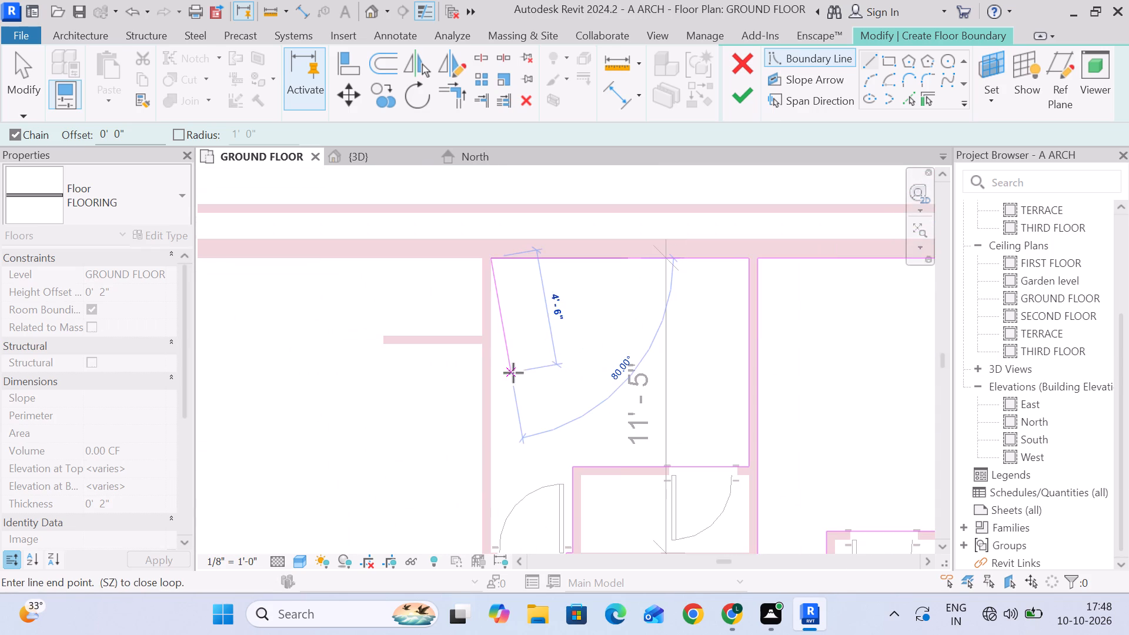
{"action": "middle_click_drag", "start_coordinate": [516, 377], "coordinate": [487, 222]}
{"action": "scroll", "coordinate": [477, 332], "scroll_direction": "down", "scroll_amount": 3}
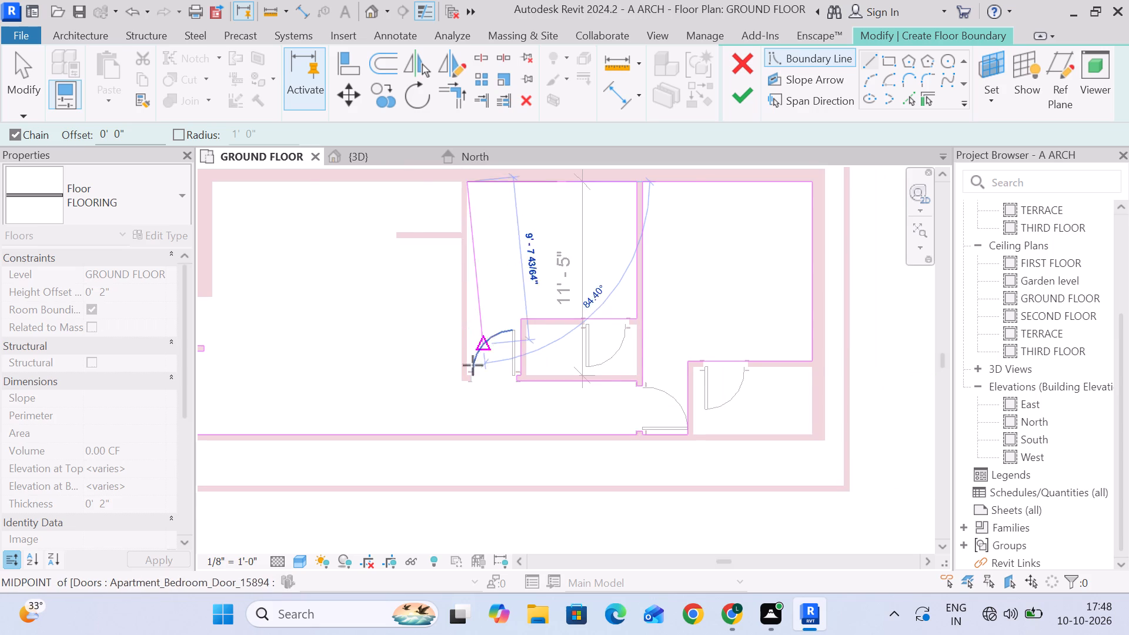
{"action": "scroll", "coordinate": [472, 383], "scroll_direction": "up", "scroll_amount": 18}
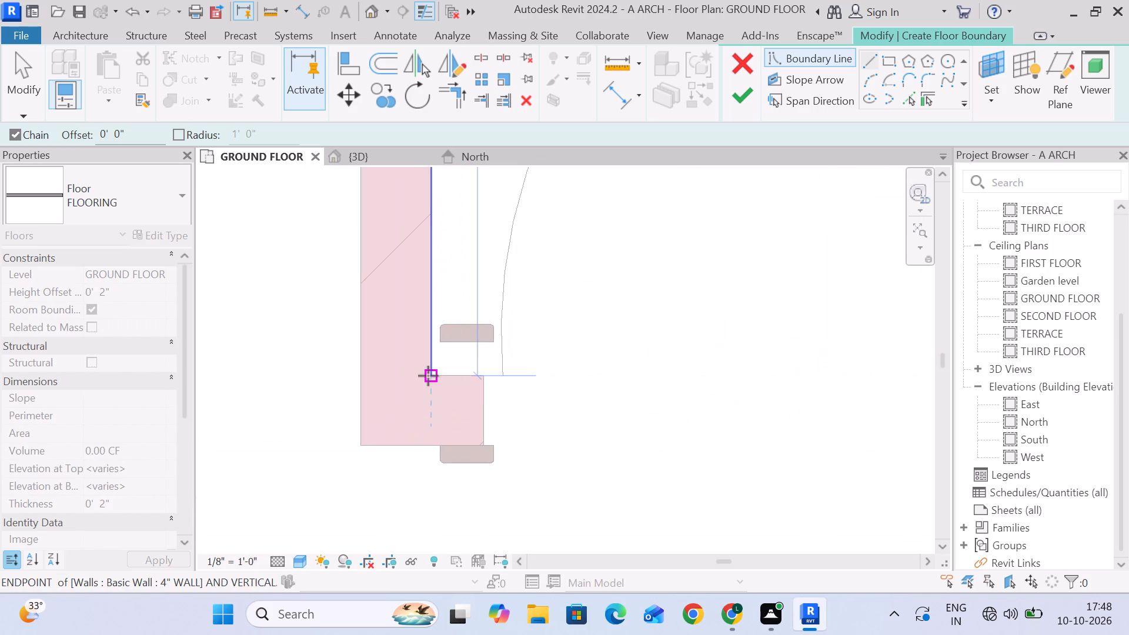
{"action": "left_click", "coordinate": [432, 376]}
{"action": "left_click", "coordinate": [485, 376]}
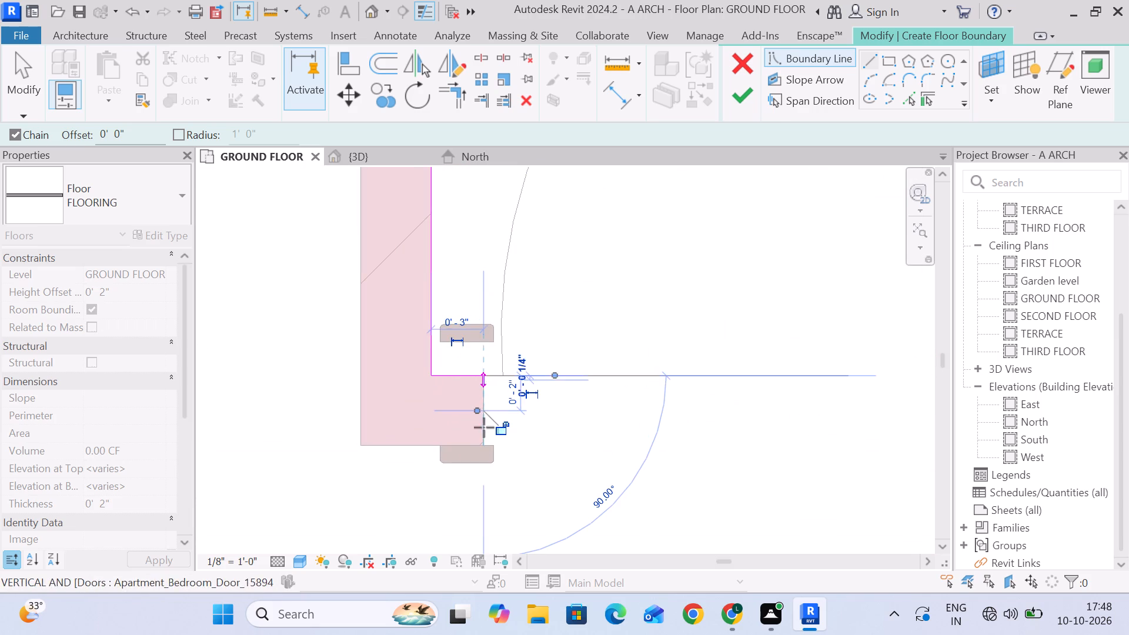
{"action": "left_click", "coordinate": [485, 445]}
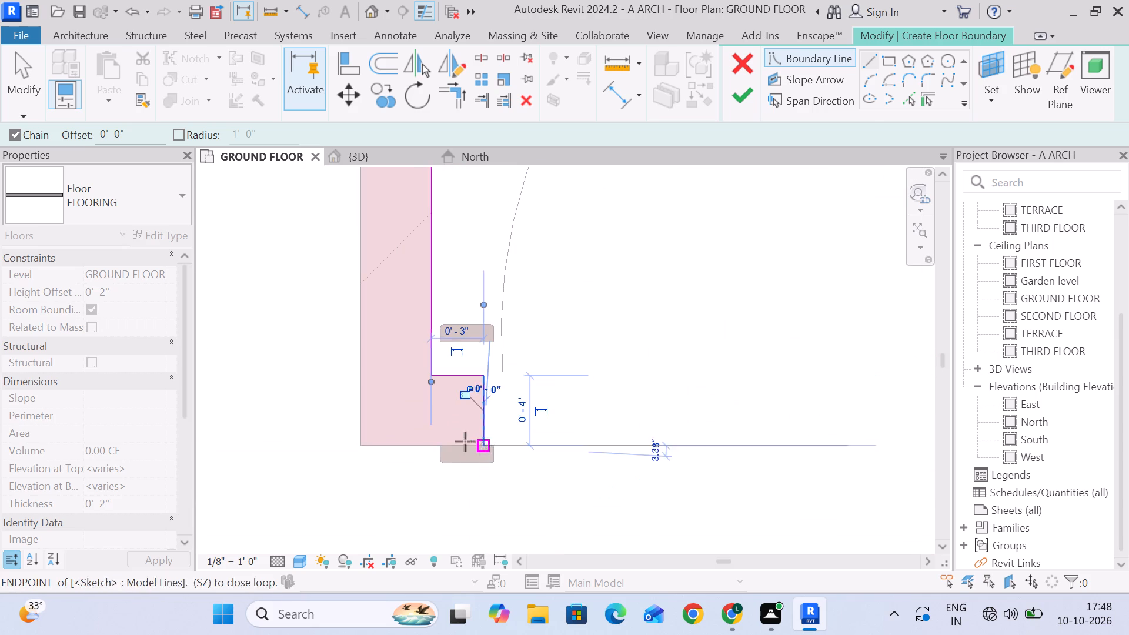
{"action": "left_click", "coordinate": [362, 446]}
Trace up the partition's other face and around the 4" stub wall, 3'-10" along each side, back to the partition.
{"action": "scroll", "coordinate": [337, 406], "scroll_direction": "down", "scroll_amount": 5}
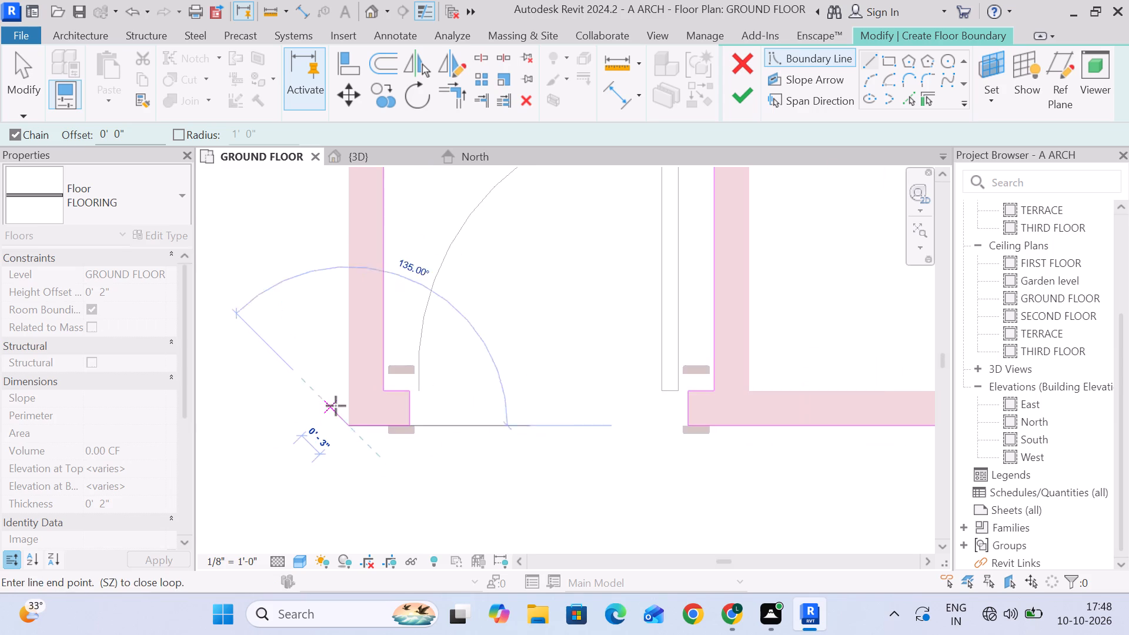
{"action": "middle_click_drag", "start_coordinate": [335, 407], "coordinate": [546, 614]}
{"action": "scroll", "coordinate": [536, 286], "scroll_direction": "down", "scroll_amount": 4}
{"action": "middle_click_drag", "start_coordinate": [533, 325], "coordinate": [572, 530]}
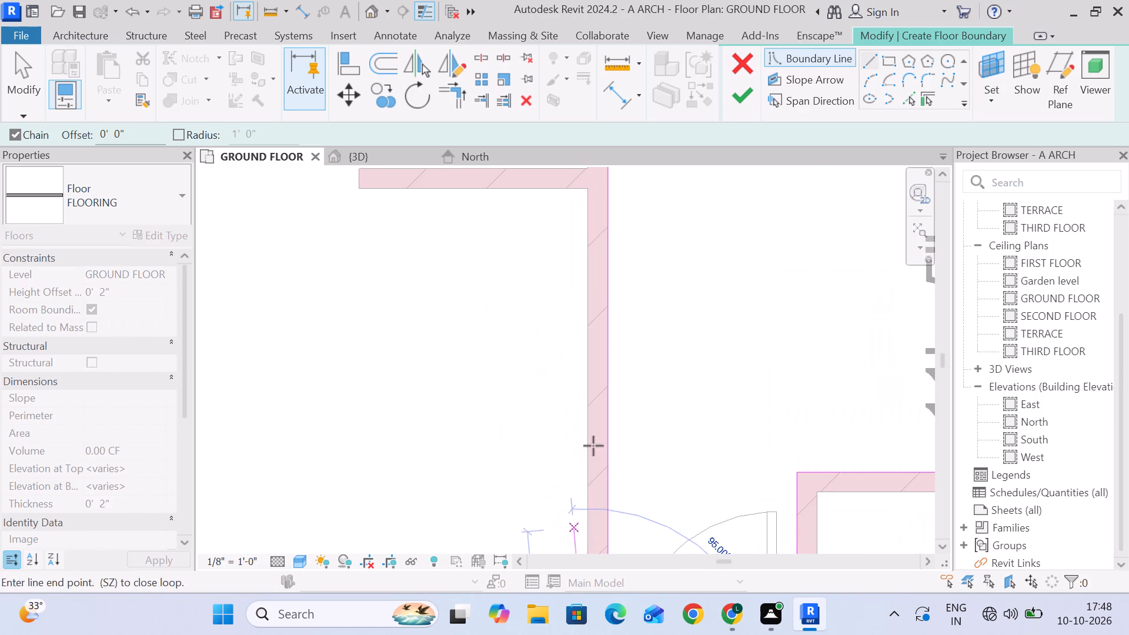
{"action": "middle_click_drag", "start_coordinate": [569, 246], "coordinate": [569, 407]}
{"action": "scroll", "coordinate": [607, 374], "scroll_direction": "up", "scroll_amount": 4}
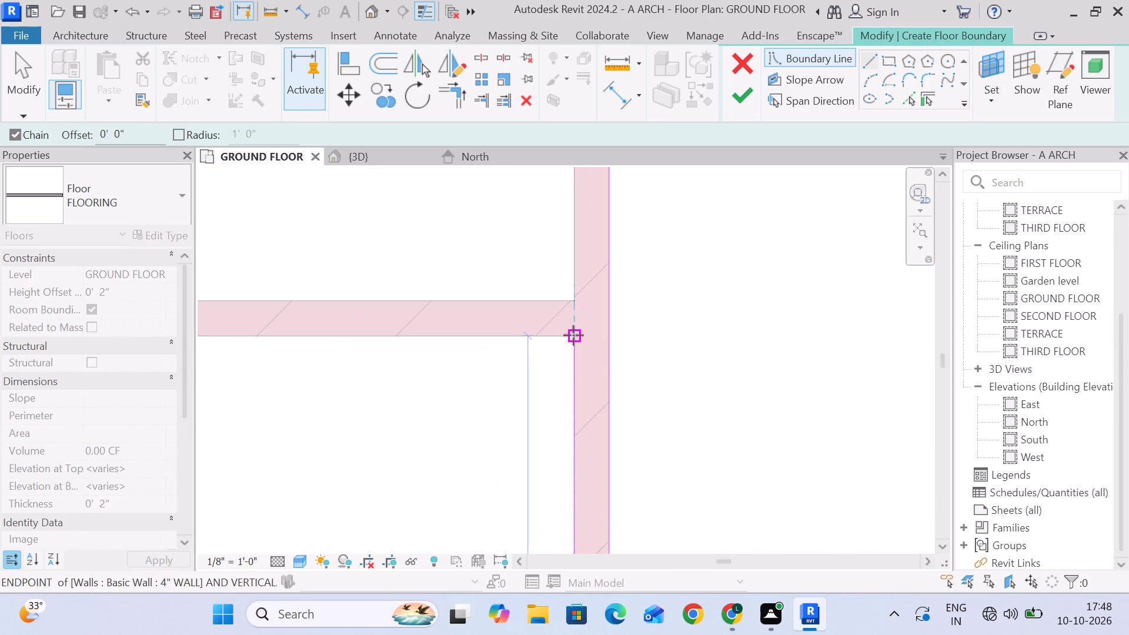
{"action": "left_click", "coordinate": [573, 335]}
{"action": "middle_click_drag", "start_coordinate": [312, 347], "coordinate": [653, 388]}
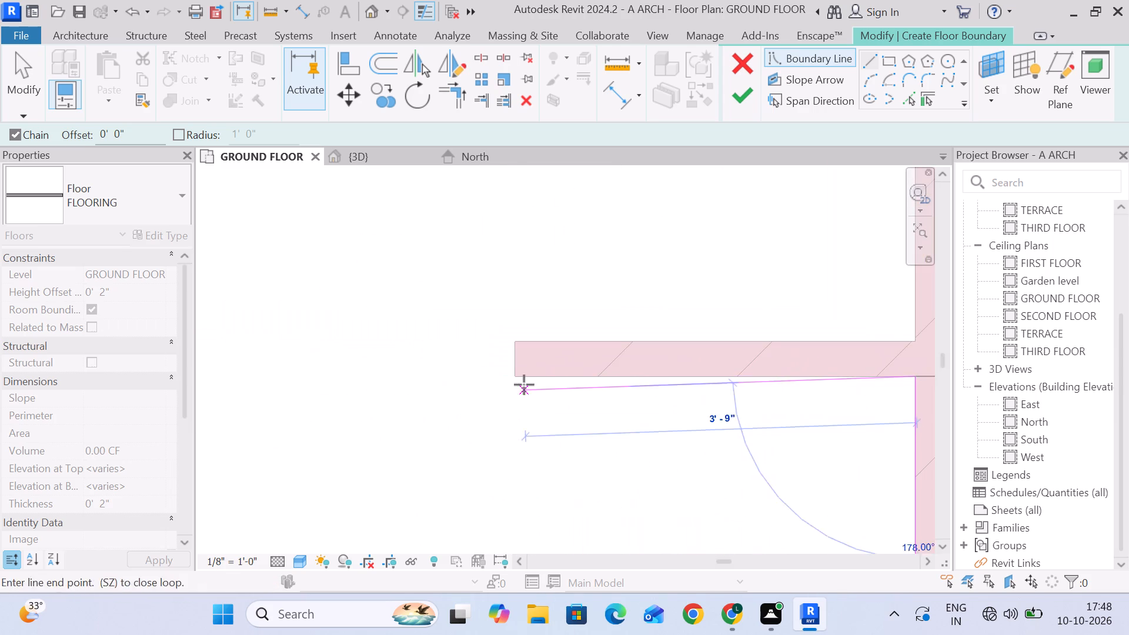
{"action": "left_click", "coordinate": [516, 376]}
{"action": "left_click", "coordinate": [516, 340]}
{"action": "scroll", "coordinate": [679, 344], "scroll_direction": "down", "scroll_amount": 1}
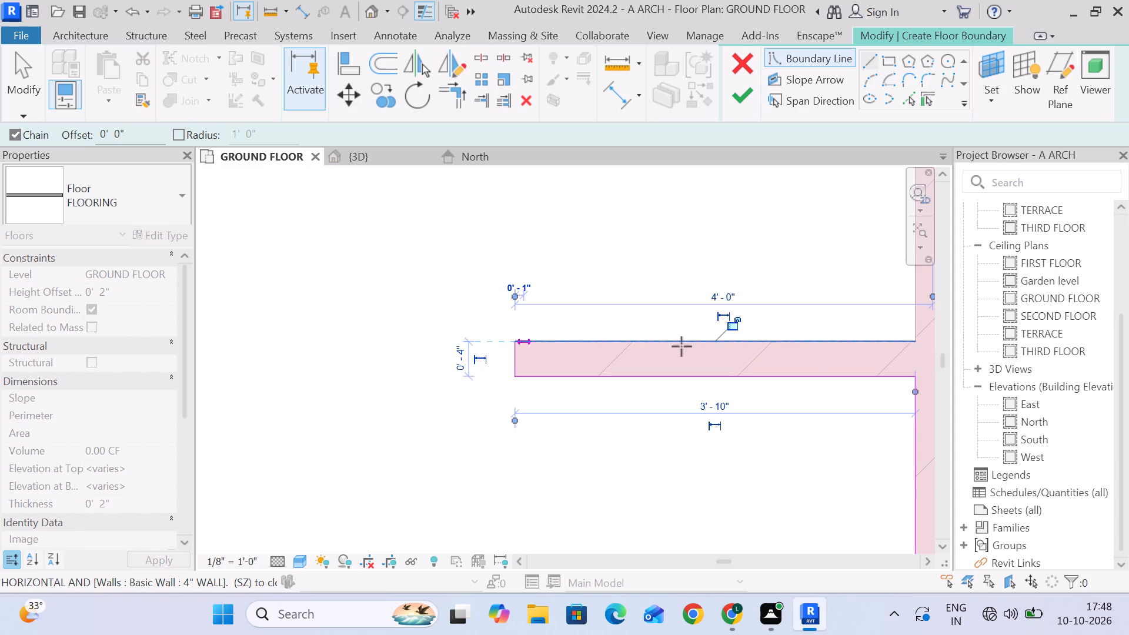
{"action": "scroll", "coordinate": [682, 346], "scroll_direction": "down", "scroll_amount": 3}
{"action": "middle_click_drag", "start_coordinate": [682, 354], "coordinate": [383, 390]}
{"action": "scroll", "coordinate": [501, 364], "scroll_direction": "up", "scroll_amount": 4}
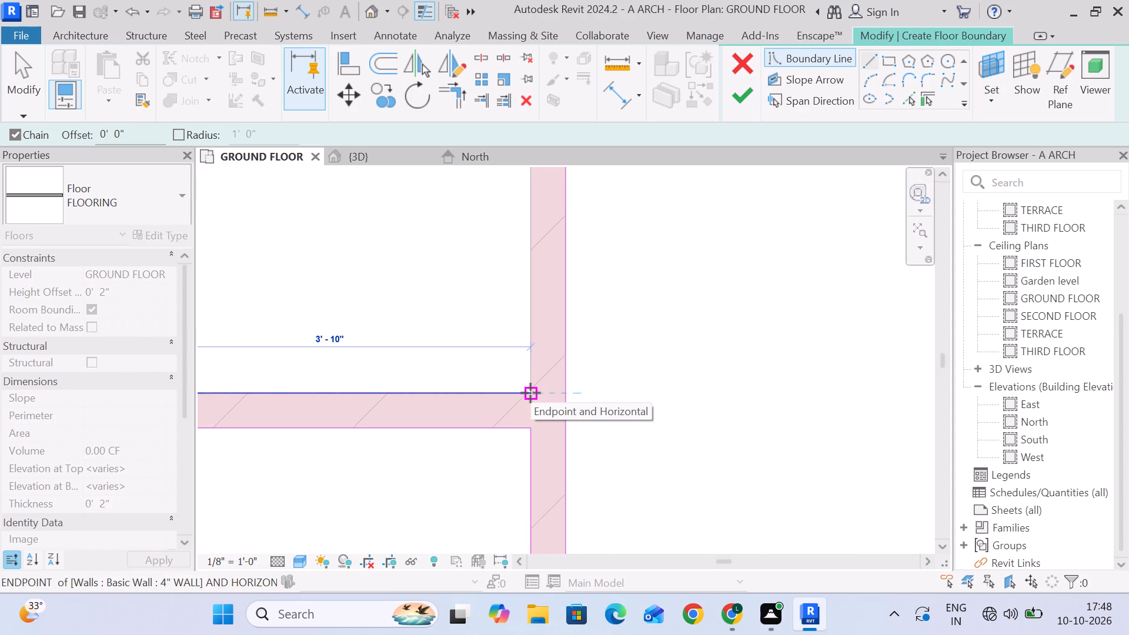
{"action": "left_click", "coordinate": [530, 393]}
Extend the boundary up the partition to the upper outer wall and along its inner face to the 1' wall.
{"action": "middle_click_drag", "start_coordinate": [512, 292], "coordinate": [524, 510]}
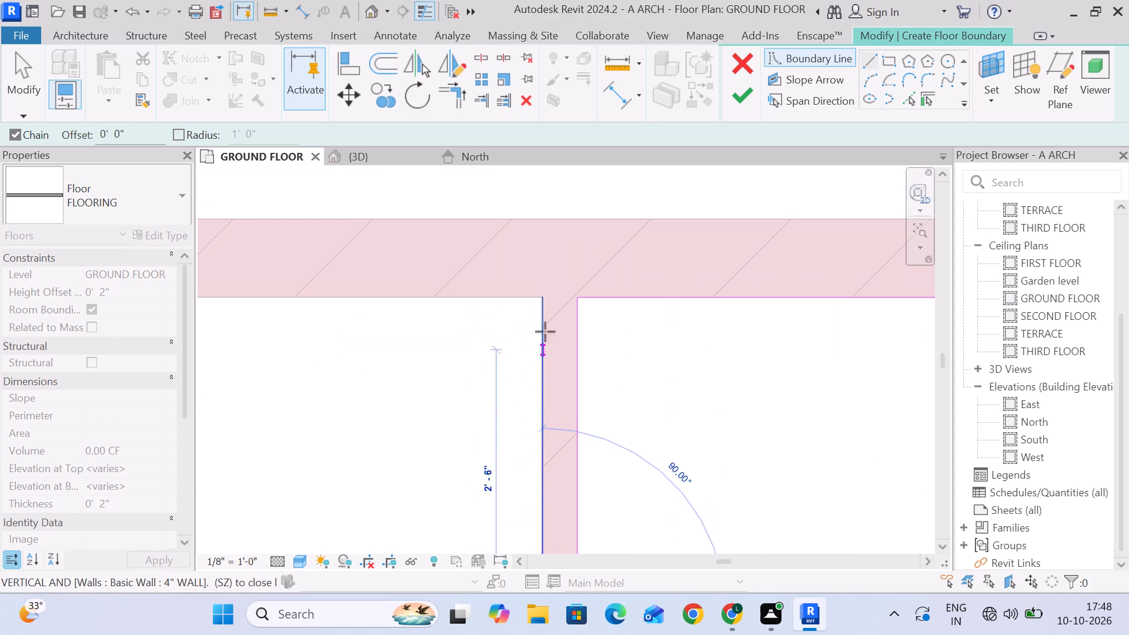
{"action": "left_click", "coordinate": [542, 298]}
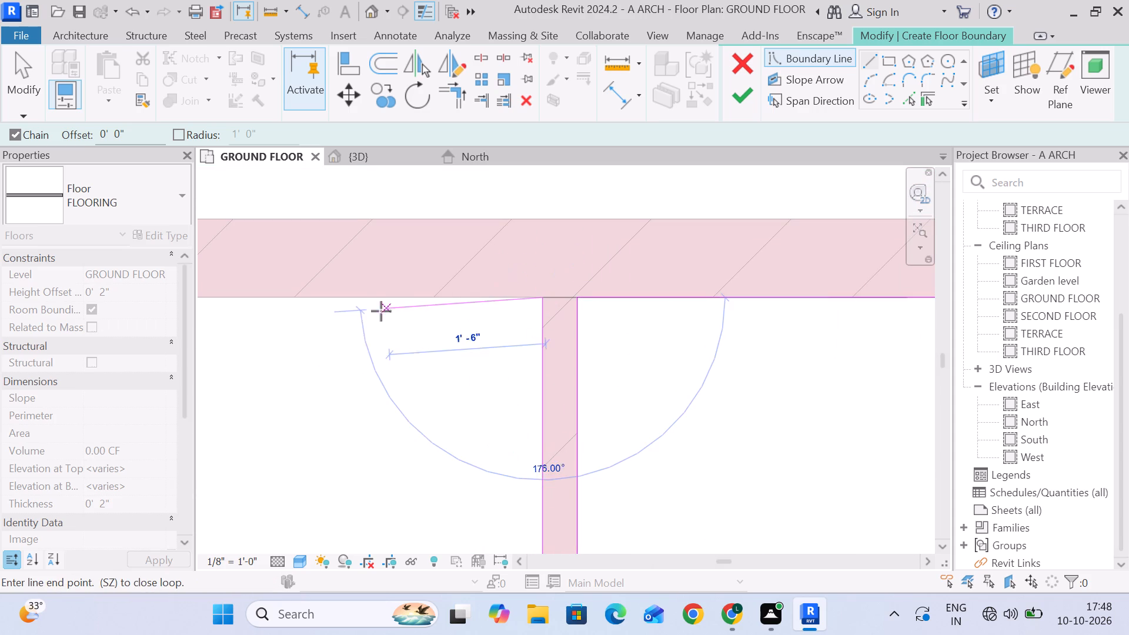
{"action": "middle_click_drag", "start_coordinate": [369, 345], "coordinate": [928, 340]}
{"action": "scroll", "coordinate": [406, 328], "scroll_direction": "down", "scroll_amount": 6}
{"action": "middle_click_drag", "start_coordinate": [282, 350], "coordinate": [576, 324]}
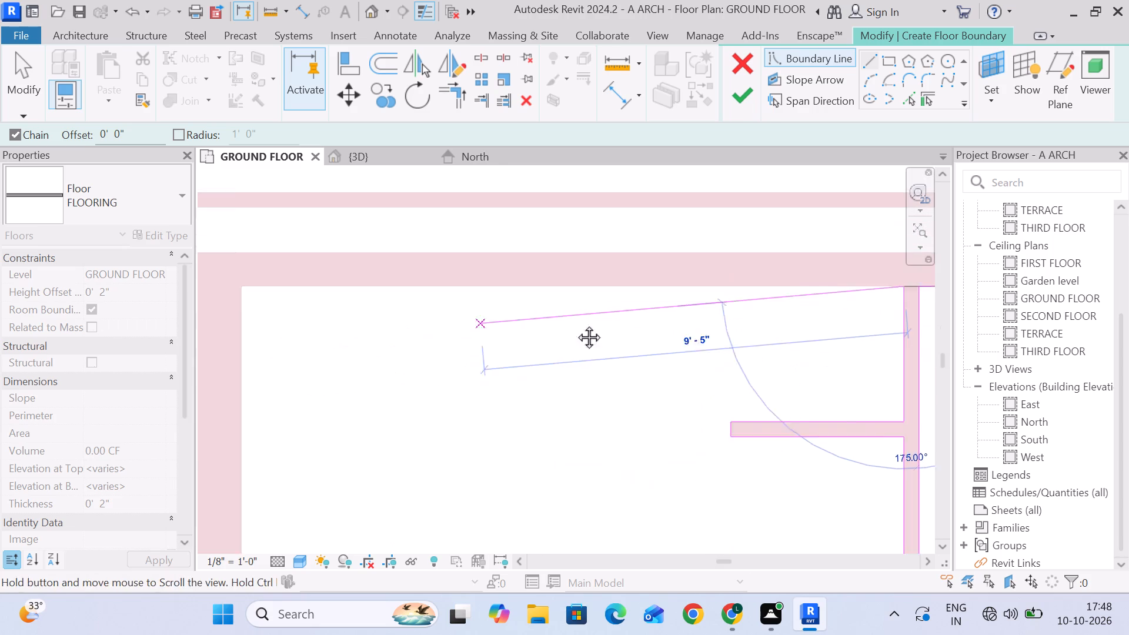
{"action": "middle_click_drag", "start_coordinate": [576, 324], "coordinate": [766, 324]}
{"action": "scroll", "coordinate": [549, 289], "scroll_direction": "up", "scroll_amount": 5}
{"action": "left_click", "coordinate": [510, 285]}
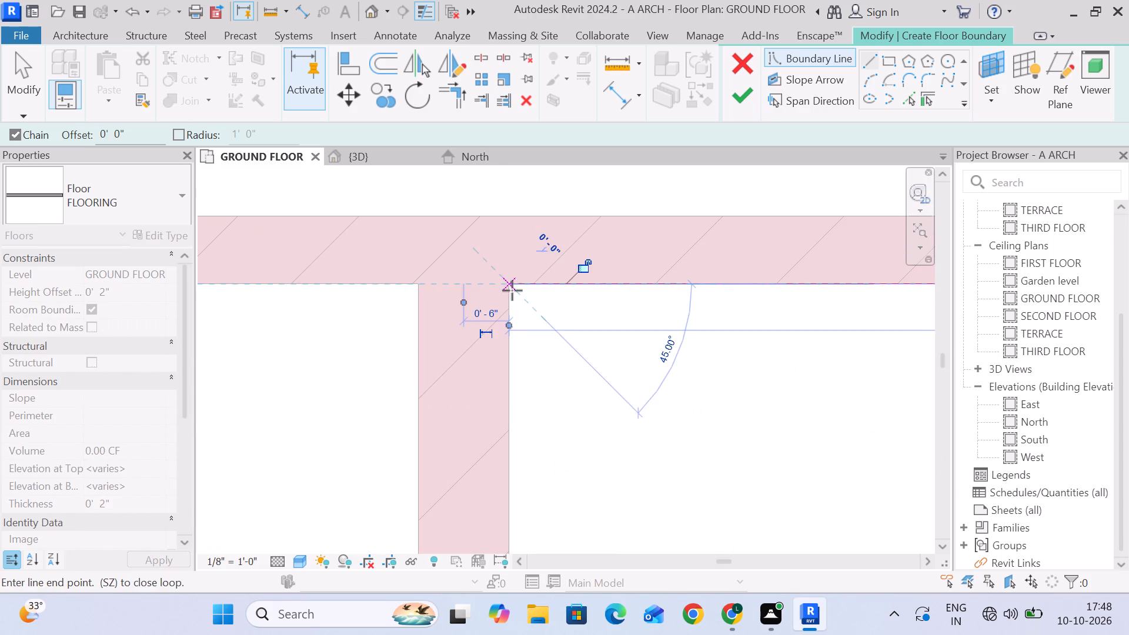
Trace down the near face of the 1' wall to its free end and 1'-0" across that end.
{"action": "scroll", "coordinate": [566, 395], "scroll_direction": "down", "scroll_amount": 5}
{"action": "middle_click_drag", "start_coordinate": [560, 333], "coordinate": [532, 255]}
{"action": "scroll", "coordinate": [532, 395], "scroll_direction": "down", "scroll_amount": 4}
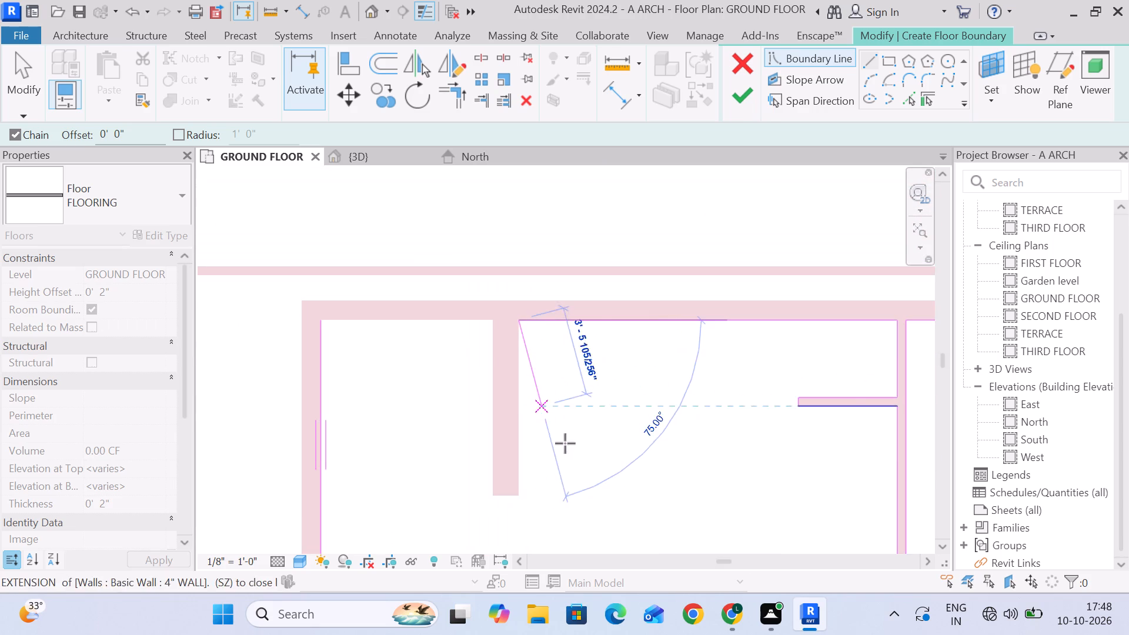
{"action": "middle_click_drag", "start_coordinate": [577, 456], "coordinate": [536, 300]}
{"action": "scroll", "coordinate": [477, 340], "scroll_direction": "up", "scroll_amount": 5}
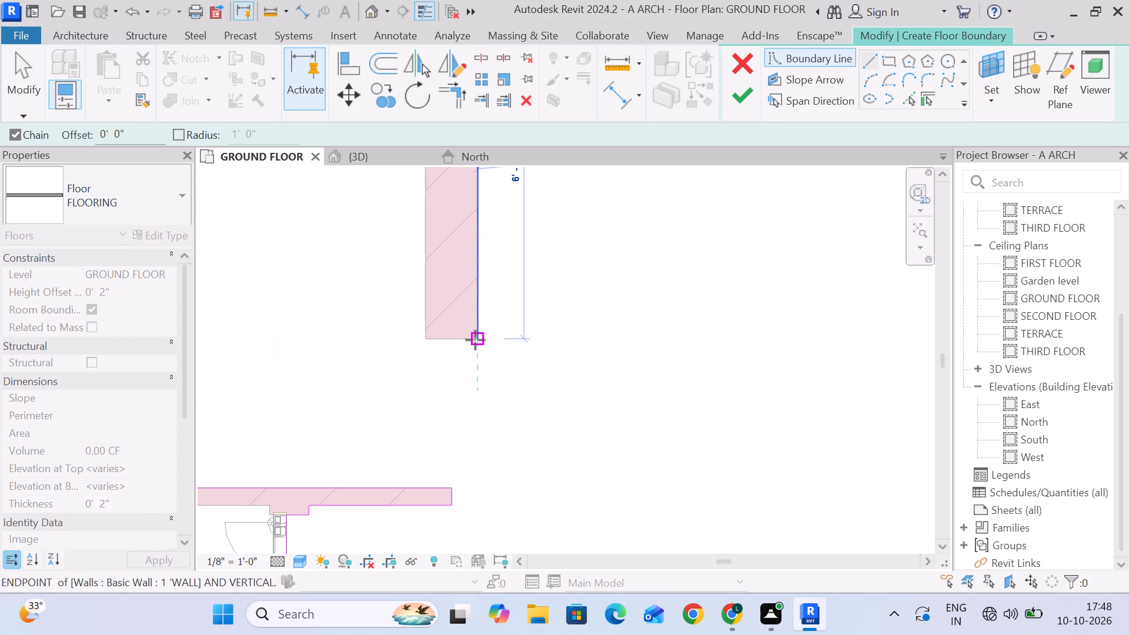
{"action": "left_click", "coordinate": [477, 339]}
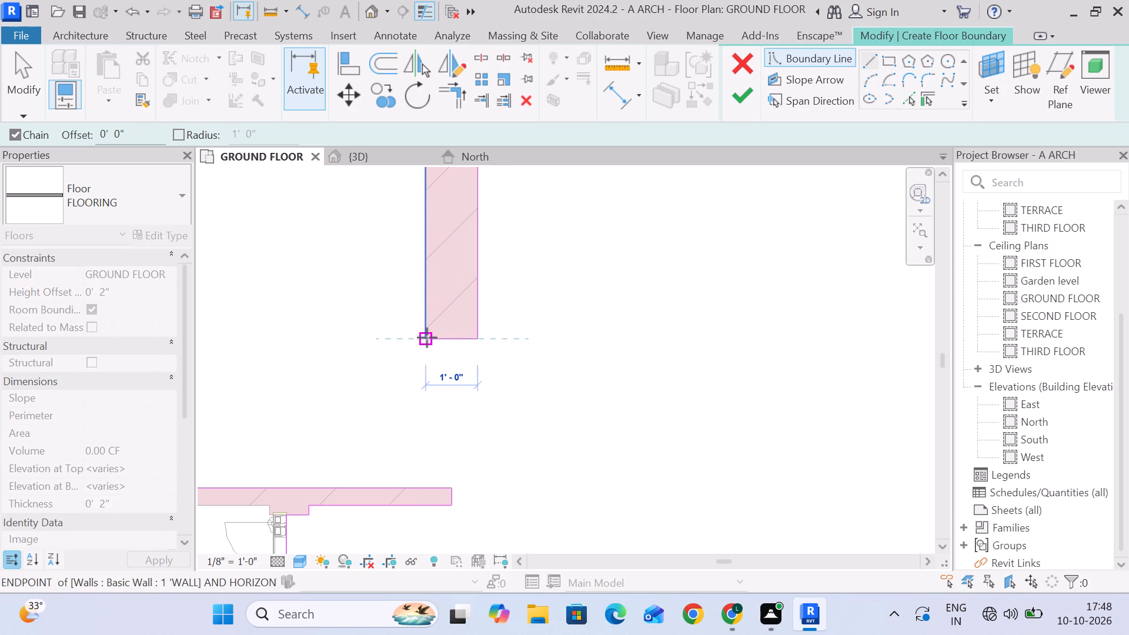
{"action": "left_click", "coordinate": [427, 337]}
Close the boundary loop 6'-9 1/2" up the 1' wall's far face and along the upper wall to the 9" outer wall corner.
{"action": "middle_click_drag", "start_coordinate": [390, 307], "coordinate": [571, 634]}
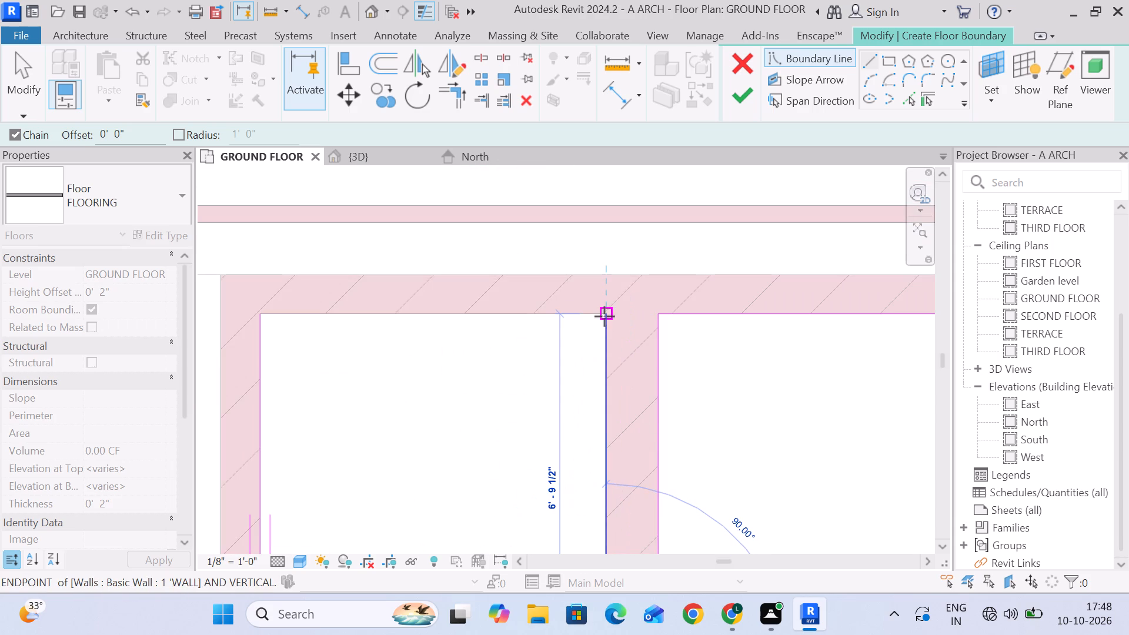
{"action": "left_click", "coordinate": [604, 312]}
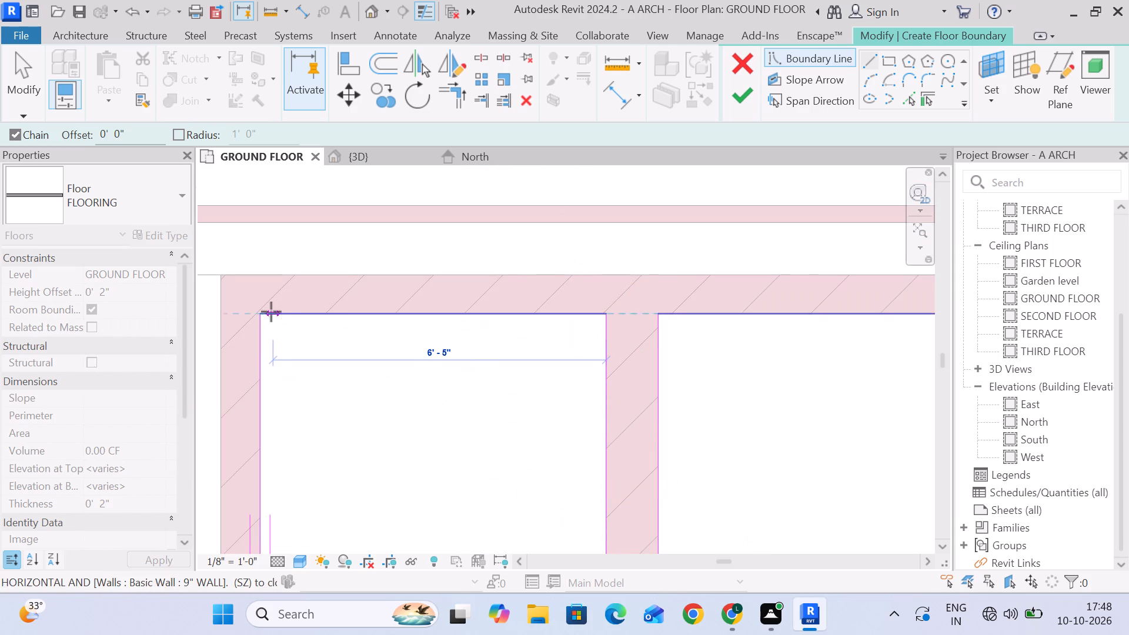
{"action": "left_click", "coordinate": [263, 312]}
{"action": "scroll", "coordinate": [363, 423], "scroll_direction": "down", "scroll_amount": 5}
{"action": "middle_click_drag", "start_coordinate": [390, 427], "coordinate": [430, 247]}
{"action": "left_click", "coordinate": [16, 66]}
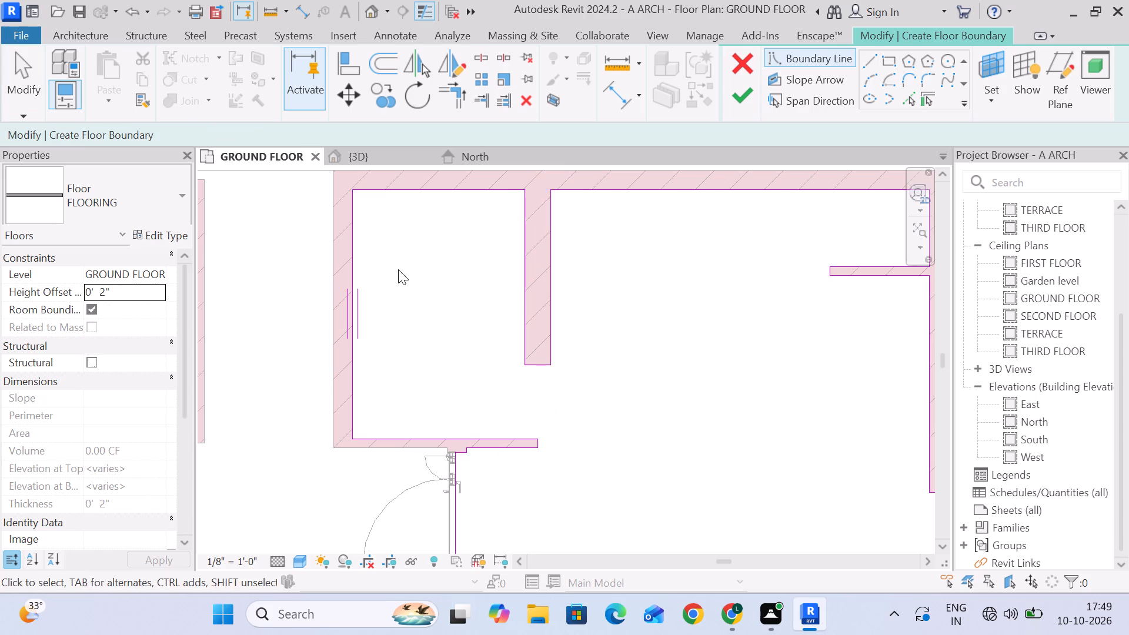
Finish the floor boundary sketch to create the FLOORING floor.
{"action": "scroll", "coordinate": [447, 283], "scroll_direction": "down", "scroll_amount": 5}
{"action": "middle_click", "coordinate": [570, 323]}
{"action": "scroll", "coordinate": [576, 323], "scroll_direction": "down", "scroll_amount": 2}
{"action": "middle_click_drag", "start_coordinate": [573, 323], "coordinate": [512, 320]}
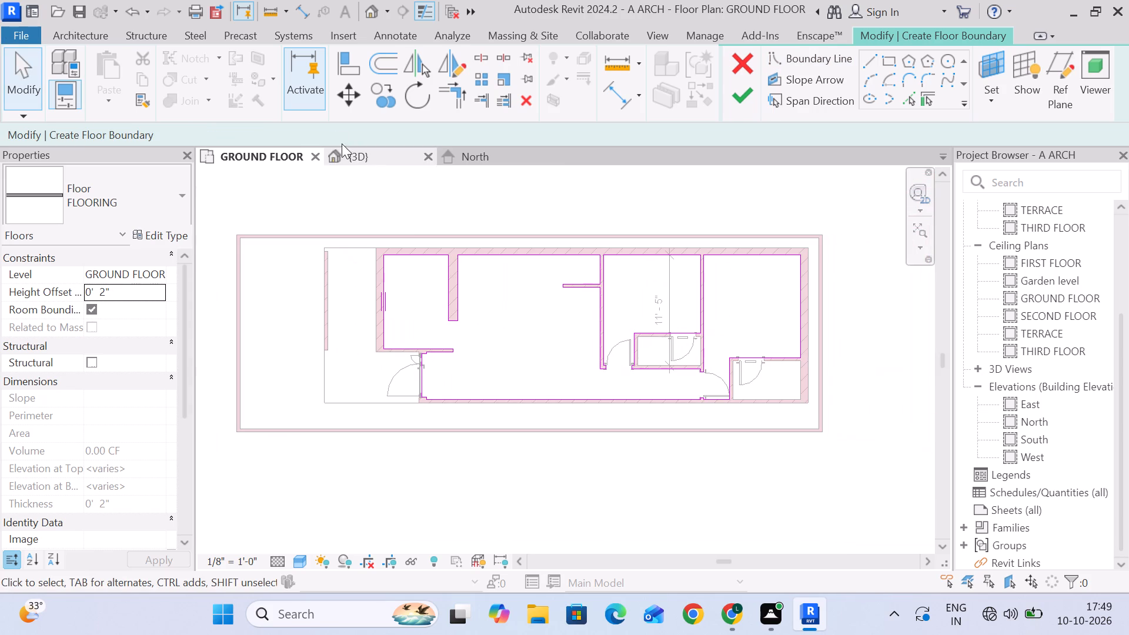
{"action": "left_click", "coordinate": [753, 94]}
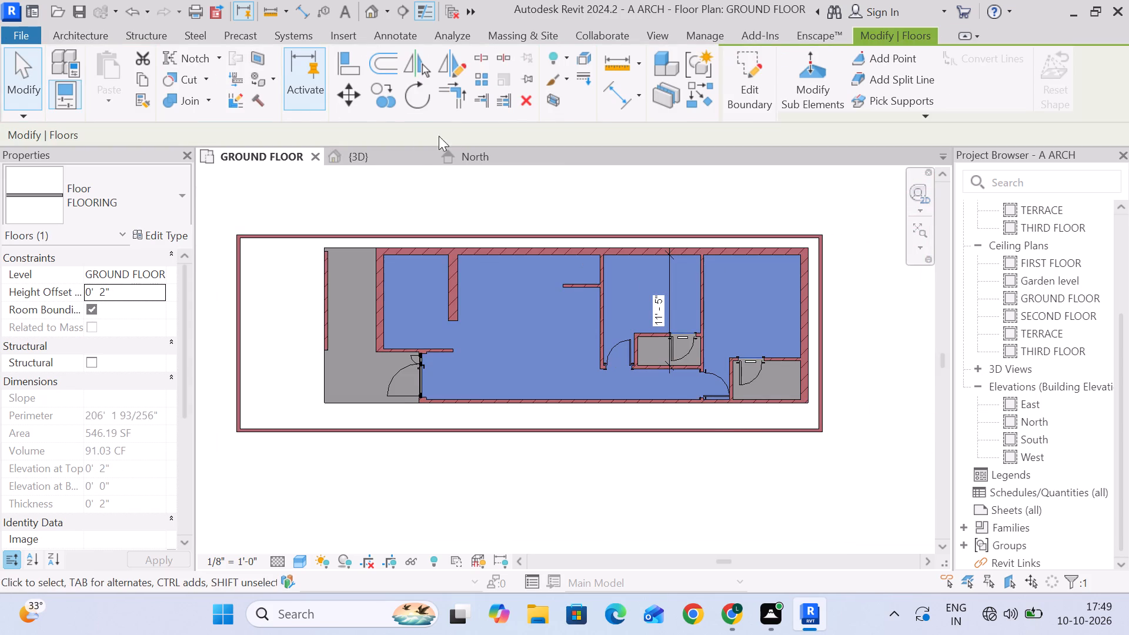
Switch to the 3D view and set its visual style to Textures to inspect the marble floor inside the house.
{"action": "left_click", "coordinate": [386, 160]}
{"action": "left_click", "coordinate": [779, 382]}
{"action": "scroll", "coordinate": [606, 375], "scroll_direction": "up", "scroll_amount": 5}
{"action": "middle_click_drag", "start_coordinate": [801, 395], "coordinate": [783, 454], "text": "shift"}
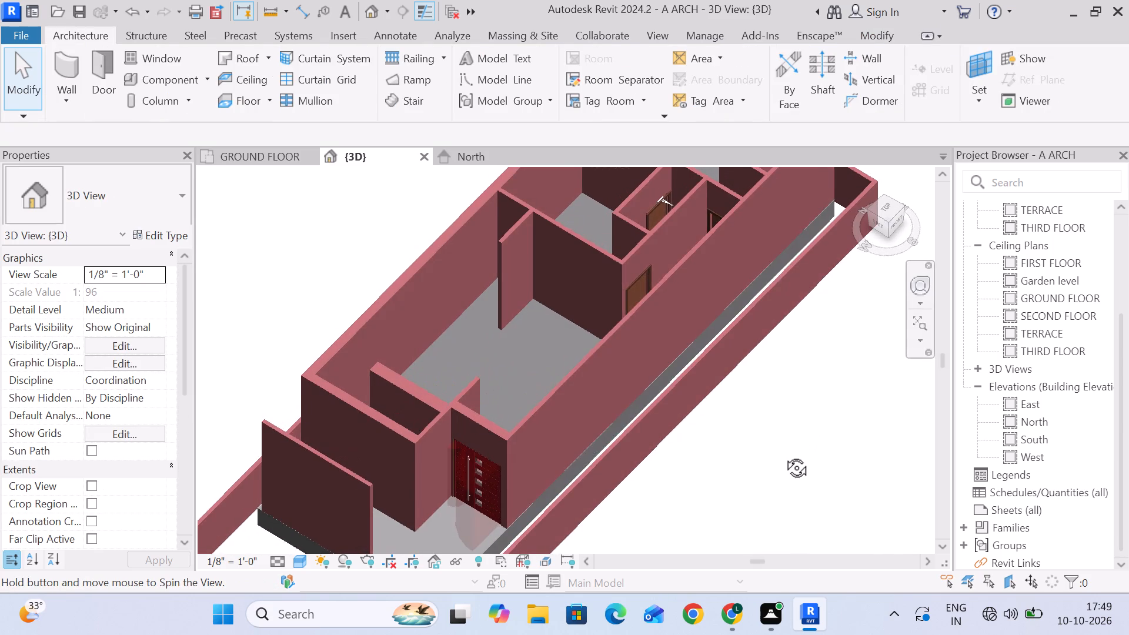
{"action": "middle_click_drag", "start_coordinate": [783, 454], "coordinate": [782, 454], "text": "shift"}
{"action": "left_click", "coordinate": [300, 564]}
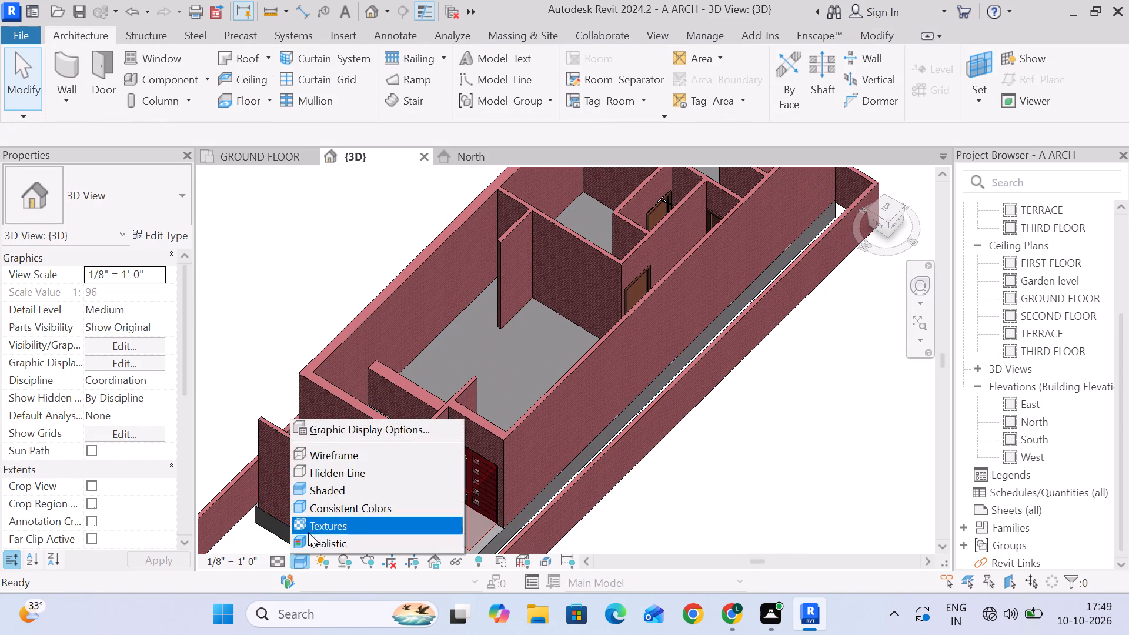
{"action": "left_click", "coordinate": [310, 529]}
{"action": "scroll", "coordinate": [533, 364], "scroll_direction": "up", "scroll_amount": 14}
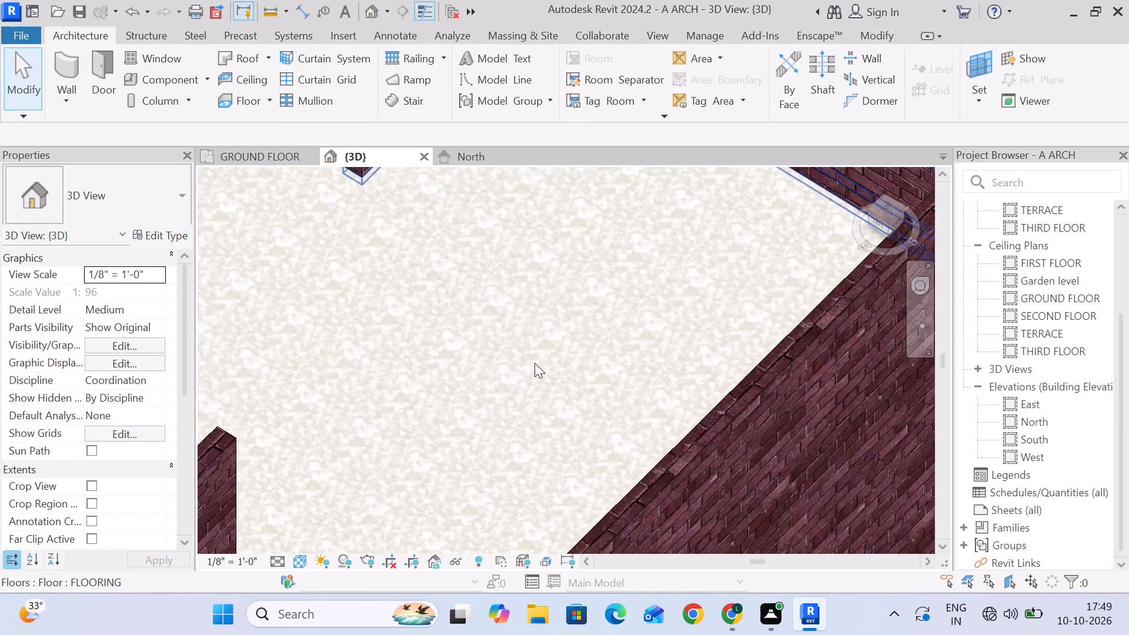
{"action": "scroll", "coordinate": [536, 359], "scroll_direction": "up", "scroll_amount": 14}
{"action": "scroll", "coordinate": [536, 359], "scroll_direction": "down", "scroll_amount": 10}
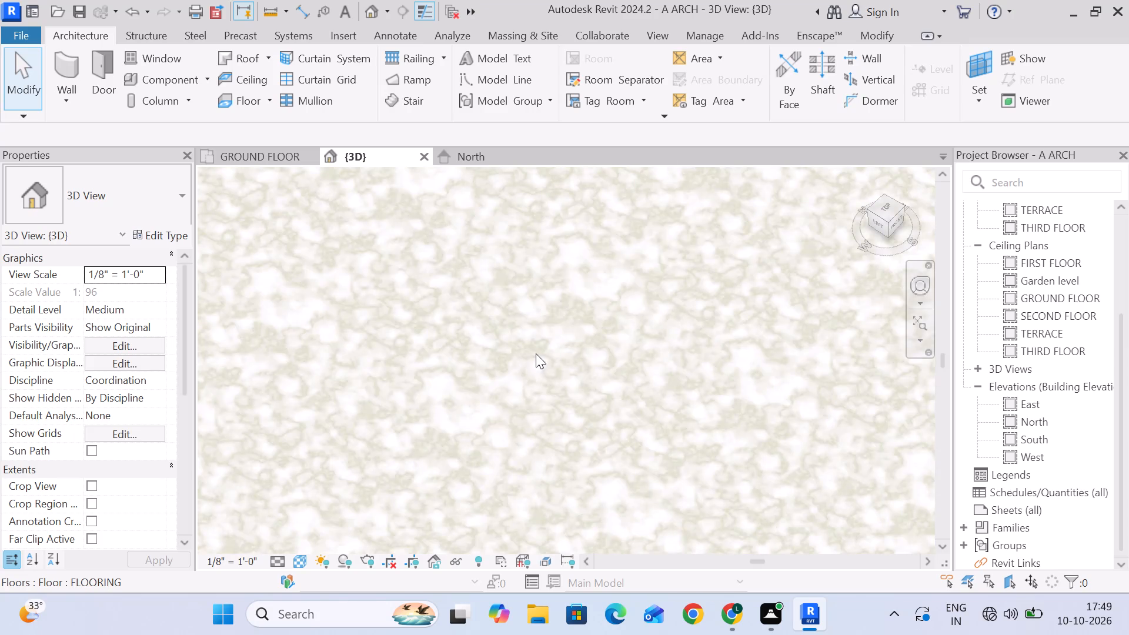
{"action": "scroll", "coordinate": [536, 353], "scroll_direction": "down", "scroll_amount": 11}
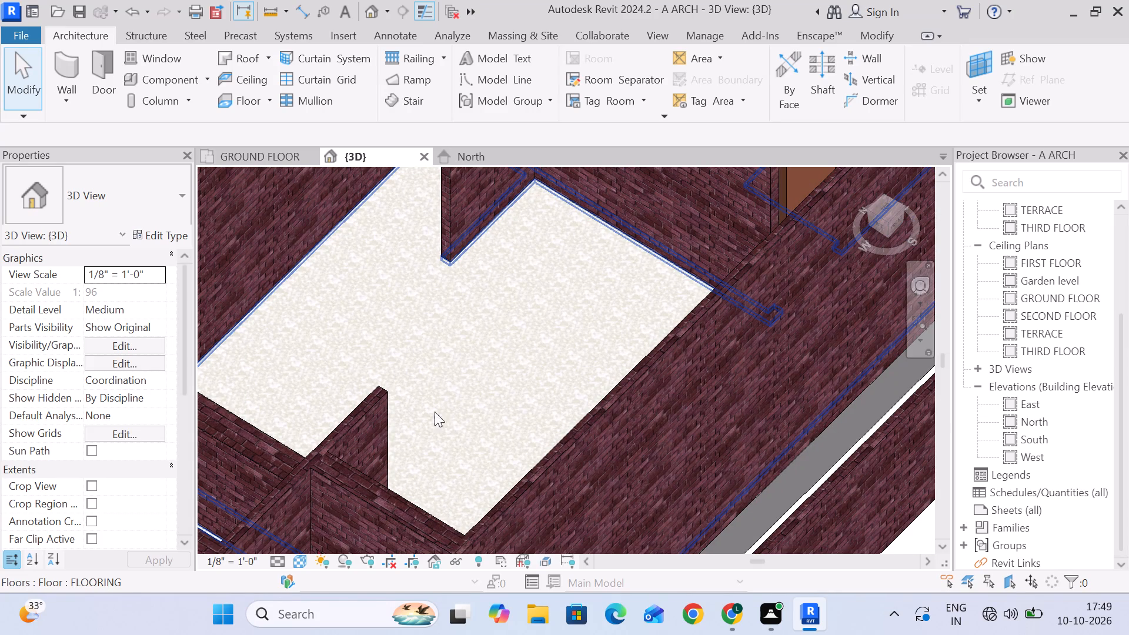
Open the alabaster image of the marble floor's FLOORING material for editing at its scale settings.
{"action": "left_click", "coordinate": [530, 261]}
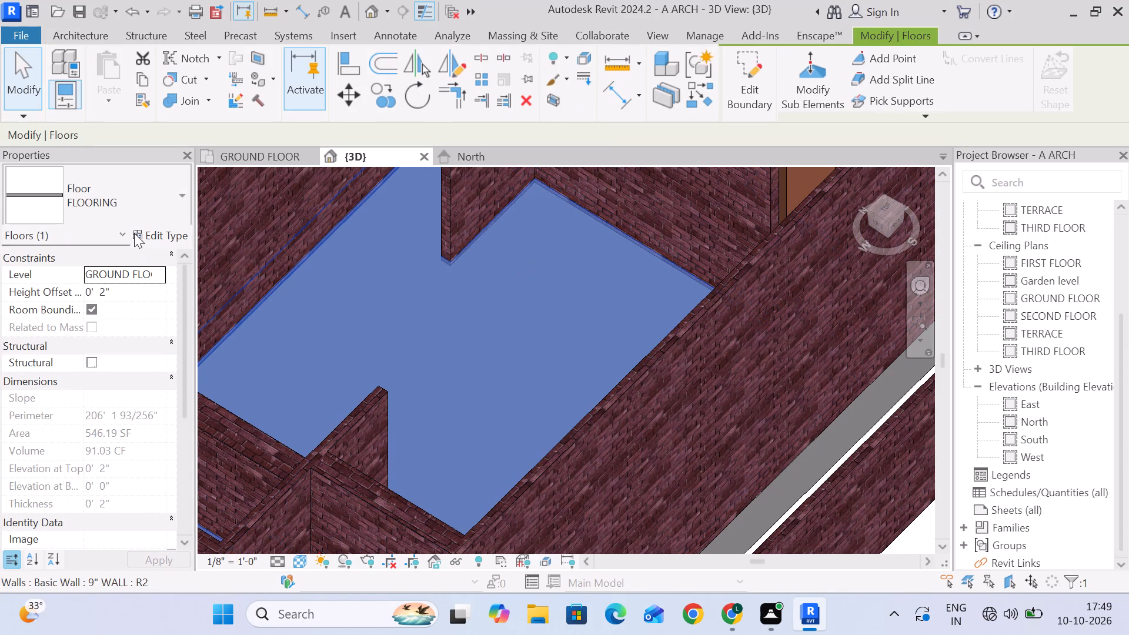
{"action": "left_click", "coordinate": [134, 233]}
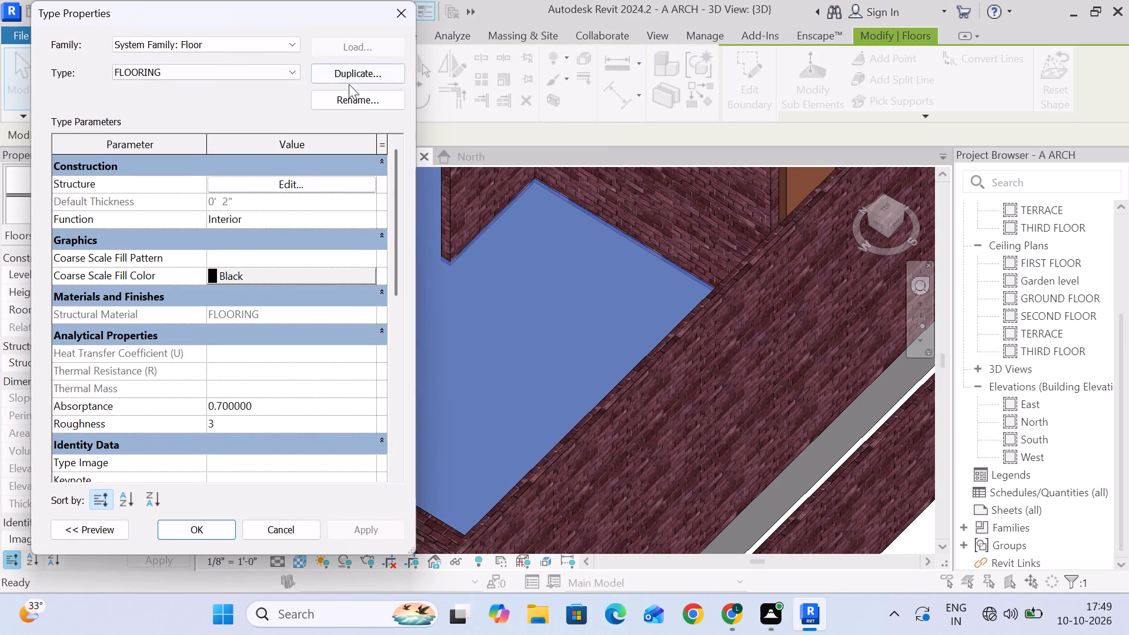
{"action": "left_click", "coordinate": [299, 185]}
{"action": "left_click", "coordinate": [187, 227]}
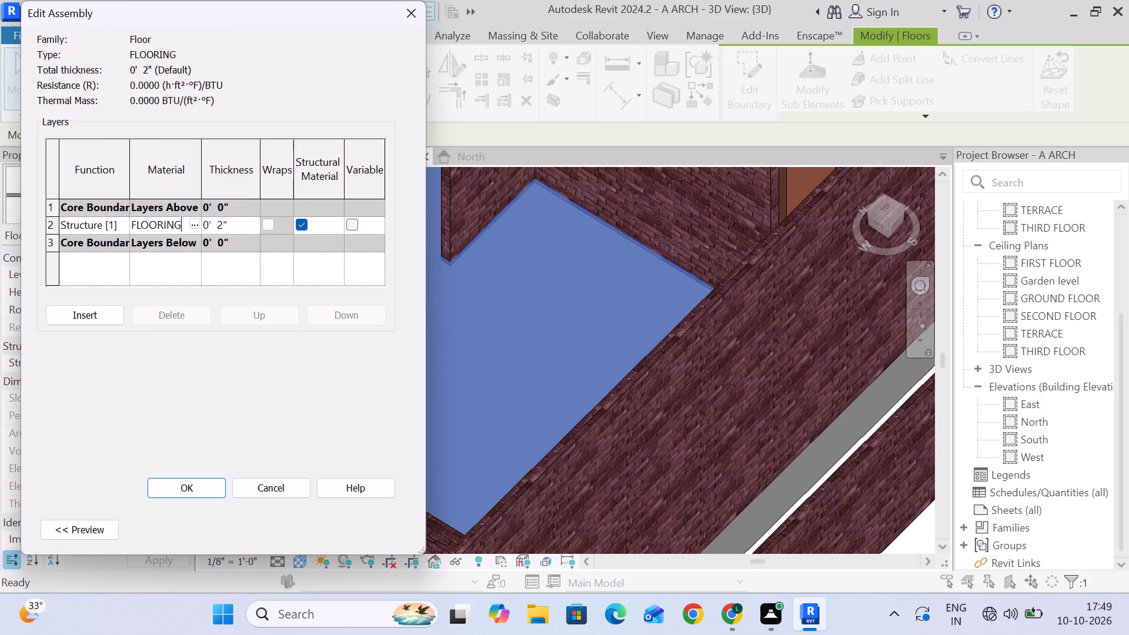
{"action": "left_click", "coordinate": [195, 223]}
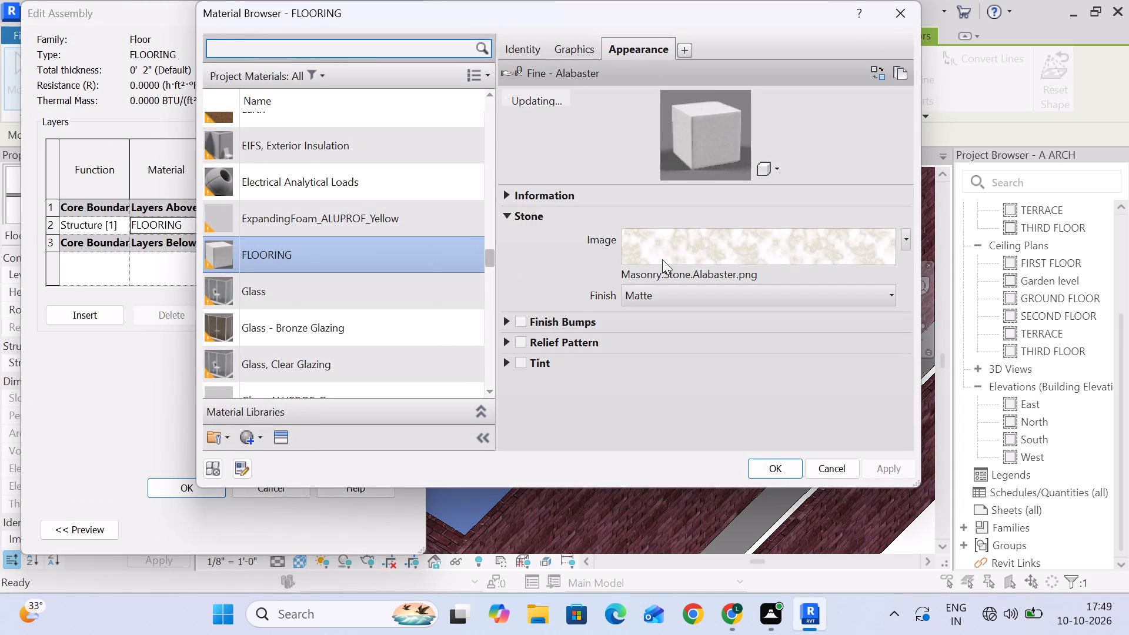
{"action": "left_click", "coordinate": [717, 245]}
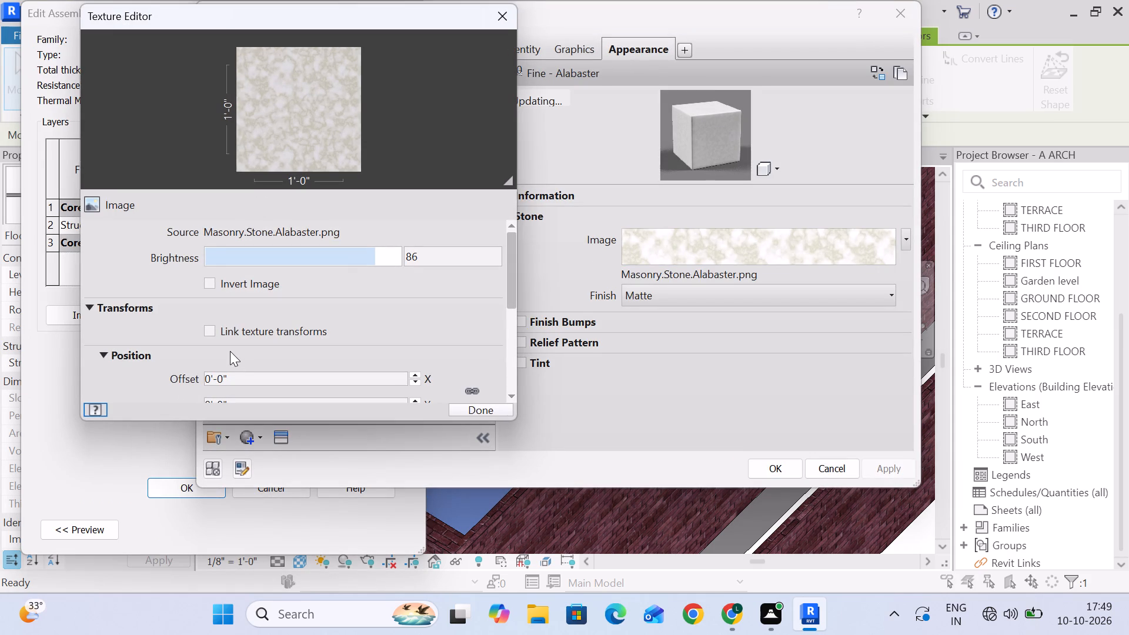
{"action": "scroll", "coordinate": [155, 333], "scroll_direction": "down", "scroll_amount": 11}
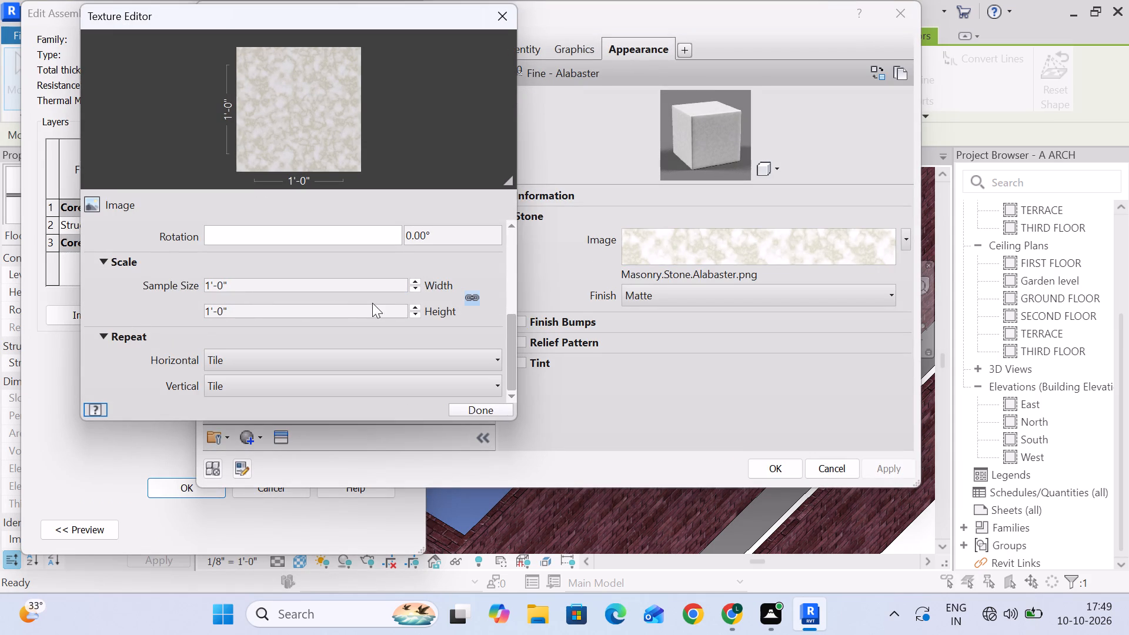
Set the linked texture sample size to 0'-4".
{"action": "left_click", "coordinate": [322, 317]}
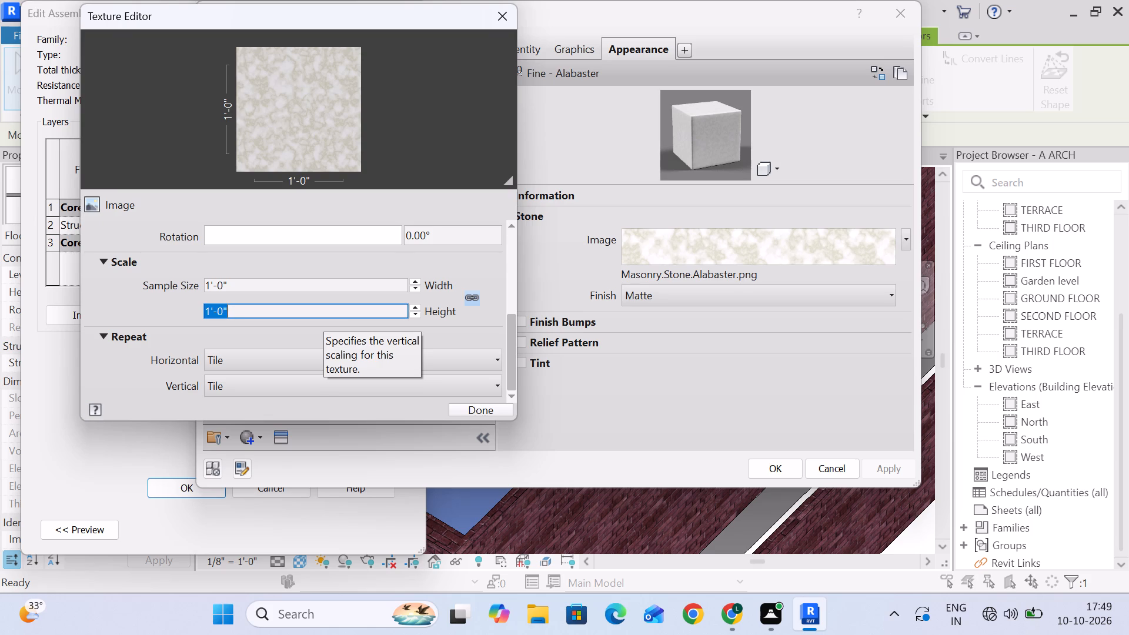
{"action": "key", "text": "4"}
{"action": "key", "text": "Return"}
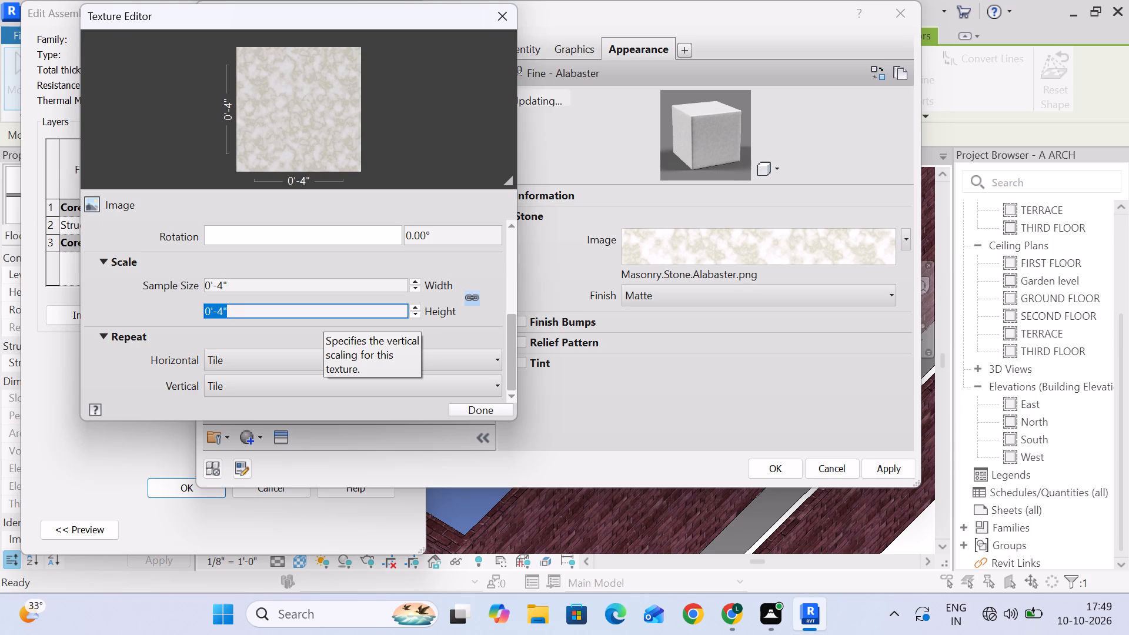
Unlink the alabaster texture's width and height, set its sample size to 2'-0" by 4'-0", and apply it to the FLOORING floor type.
{"action": "left_click", "coordinate": [277, 281]}
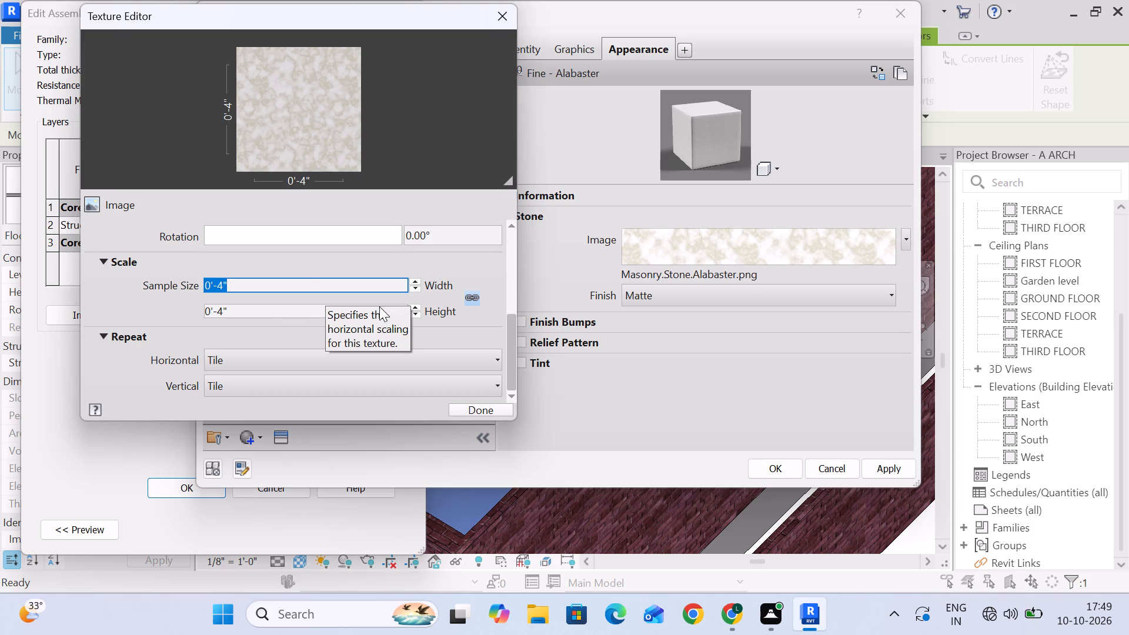
{"action": "left_click", "coordinate": [473, 296]}
{"action": "left_click", "coordinate": [238, 291]}
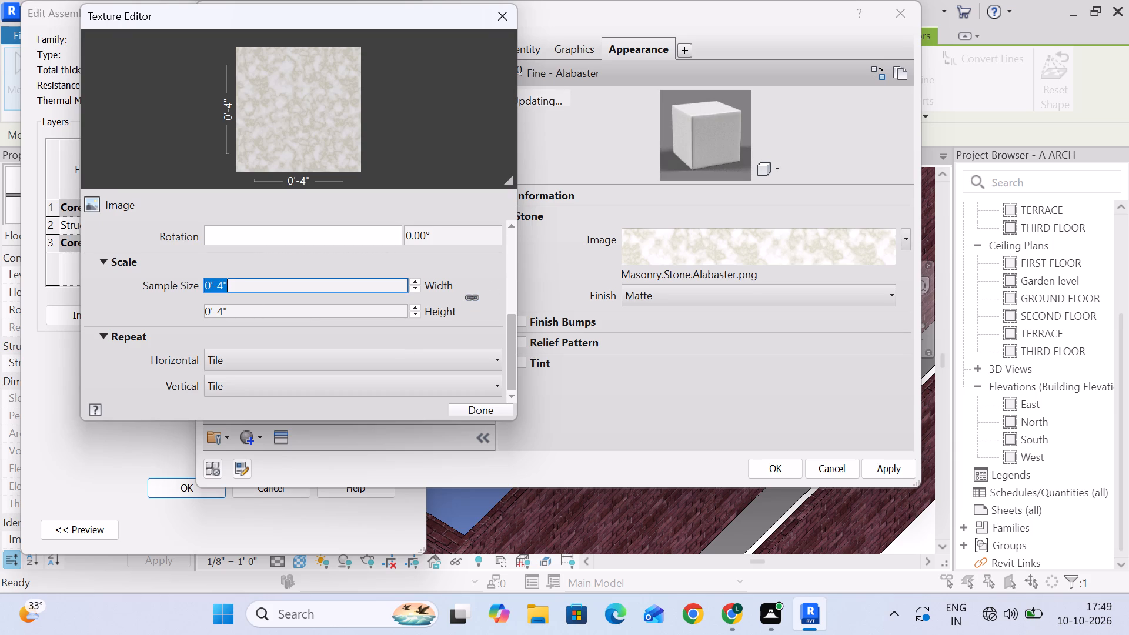
{"action": "key", "text": "2"}
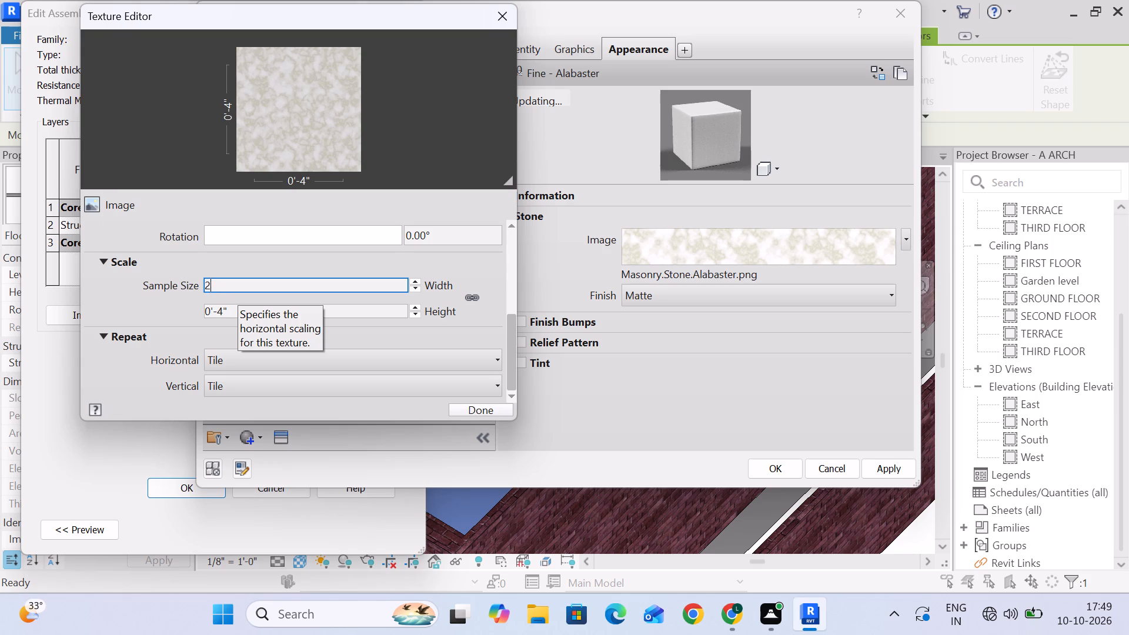
{"action": "key", "text": "apostrophe"}
{"action": "key", "text": "Return"}
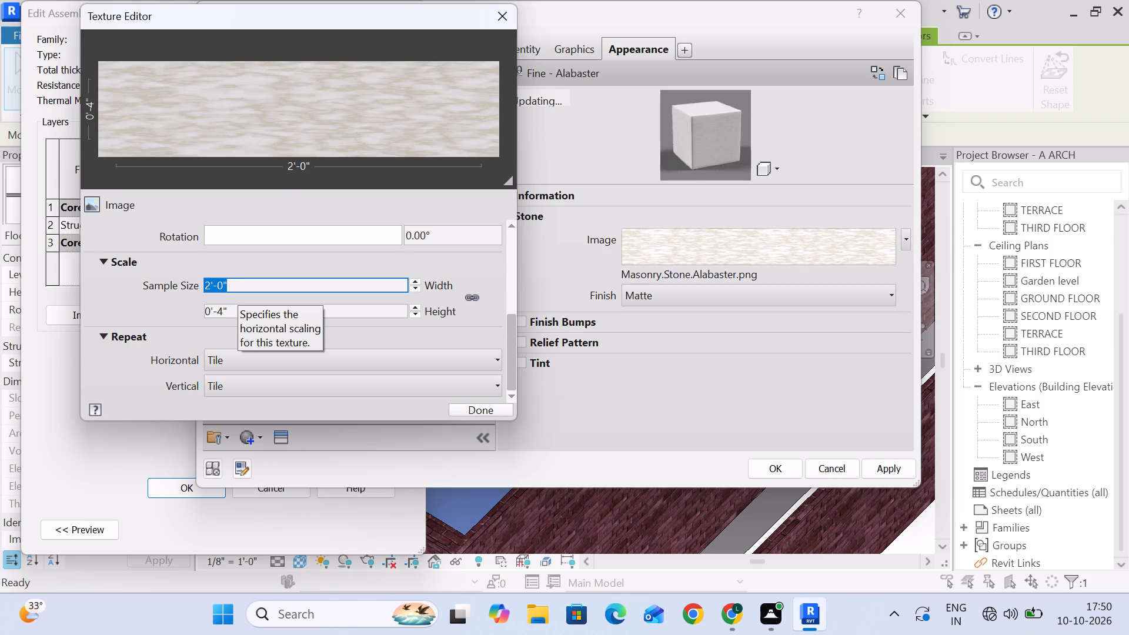
{"action": "left_click", "coordinate": [237, 311]}
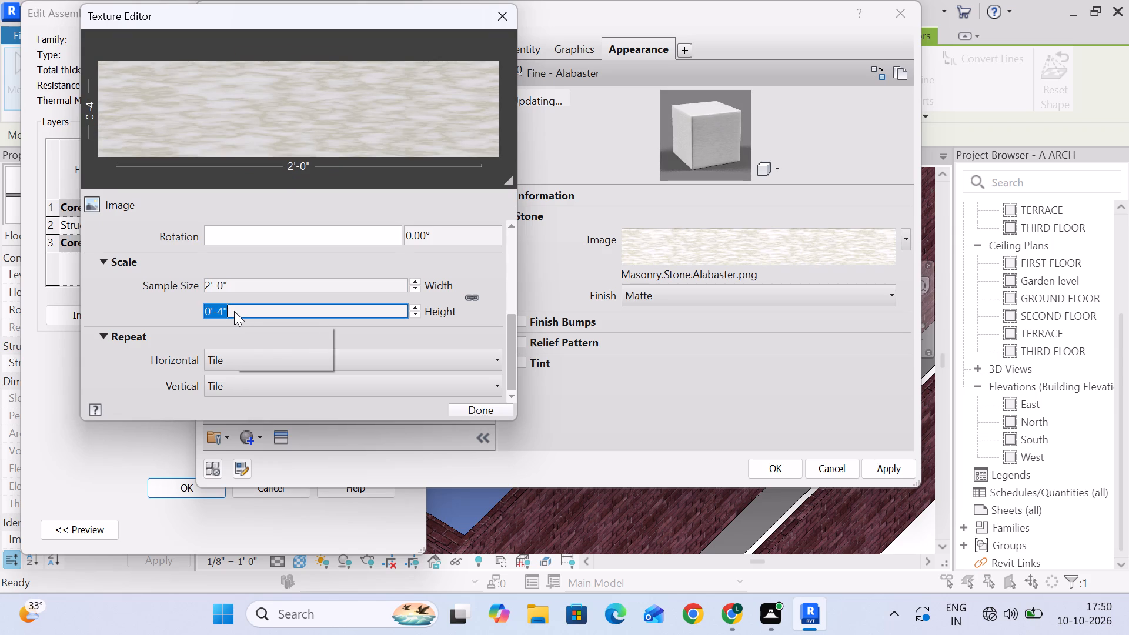
{"action": "key", "text": "4"}
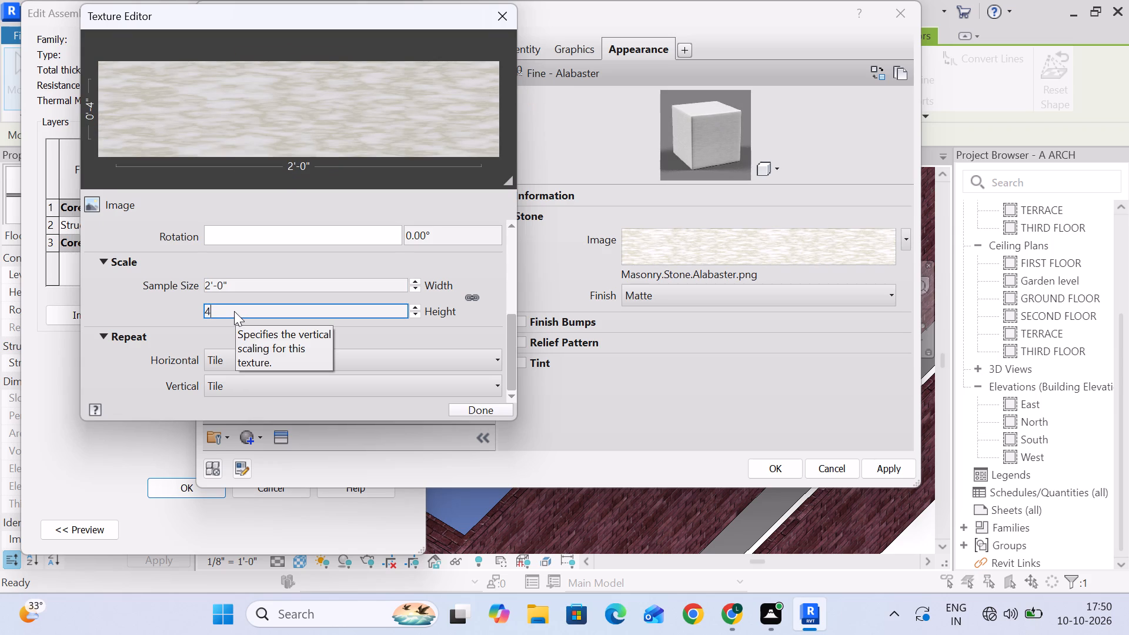
{"action": "key", "text": "apostrophe"}
{"action": "key", "text": "Return"}
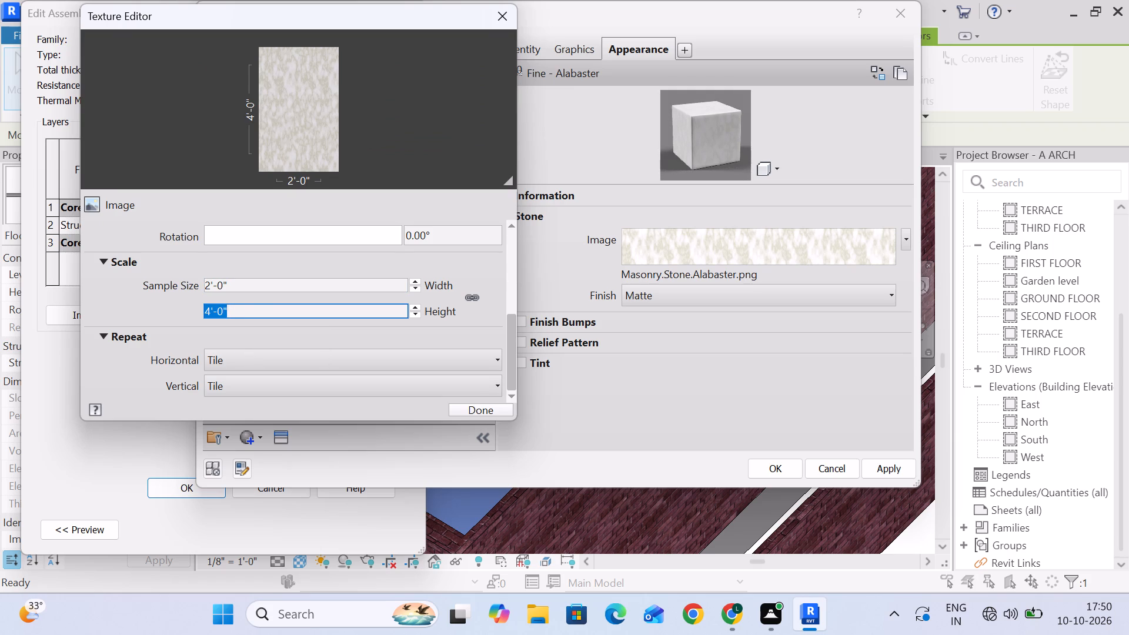
{"action": "left_click", "coordinate": [472, 413]}
{"action": "left_click", "coordinate": [884, 470]}
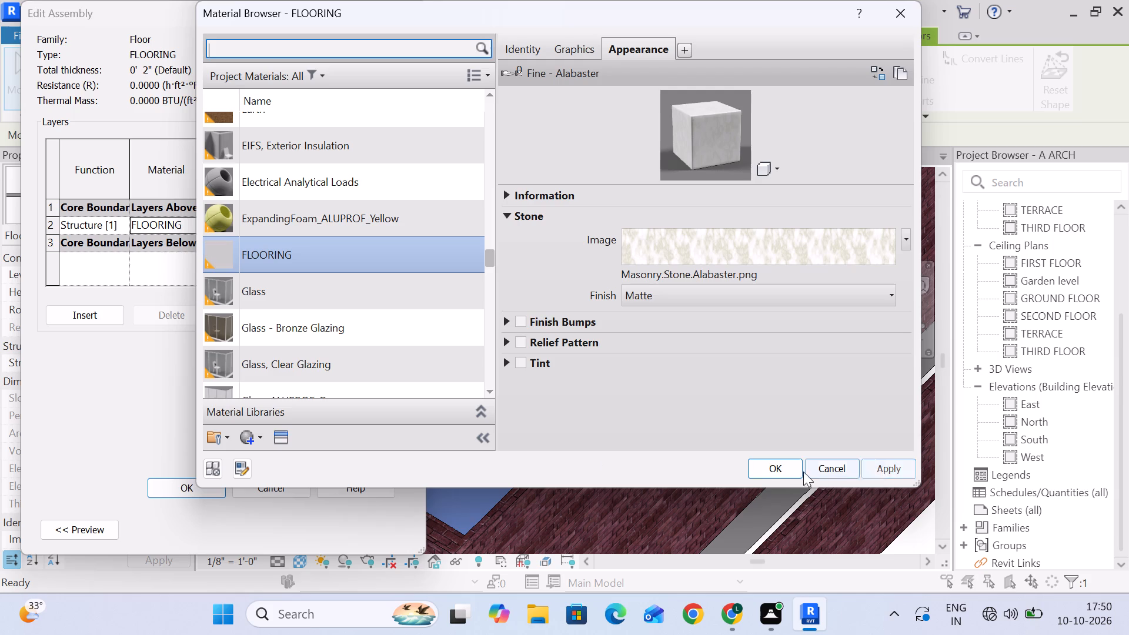
{"action": "left_click", "coordinate": [794, 472]}
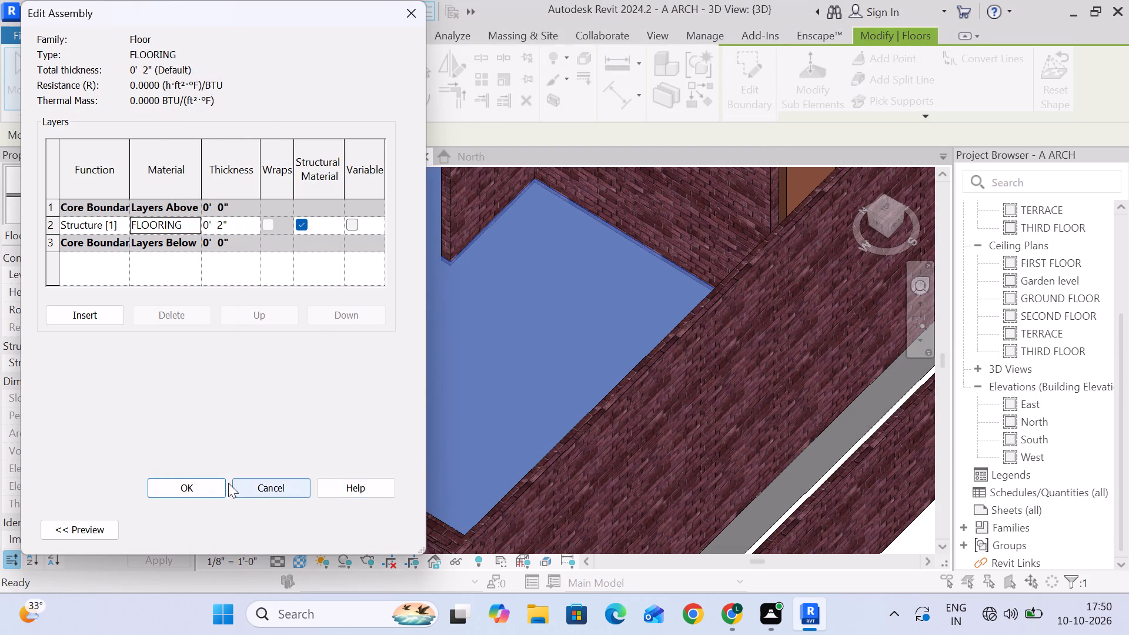
{"action": "left_click", "coordinate": [201, 487]}
{"action": "left_click", "coordinate": [347, 527]}
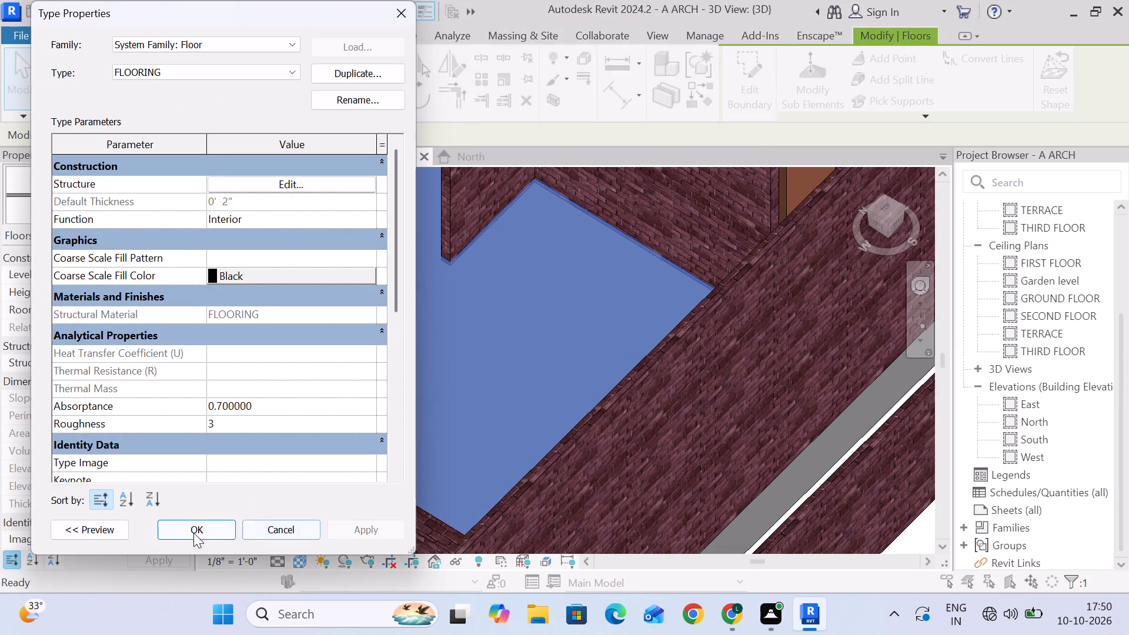
{"action": "left_click", "coordinate": [193, 533]}
Examine the rescaled marble texture up close and across the rooms in 3D from several angles.
{"action": "scroll", "coordinate": [468, 373], "scroll_direction": "down", "scroll_amount": 3}
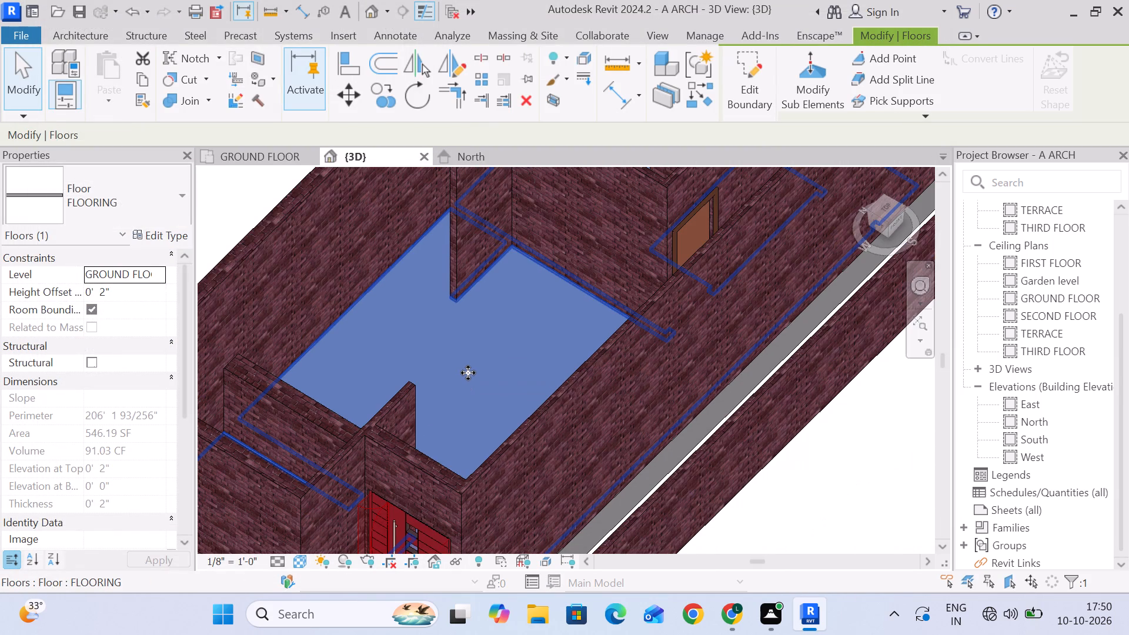
{"action": "key", "text": "Escape"}
{"action": "scroll", "coordinate": [573, 406], "scroll_direction": "up", "scroll_amount": 3}
{"action": "scroll", "coordinate": [483, 290], "scroll_direction": "up", "scroll_amount": 11}
{"action": "scroll", "coordinate": [552, 396], "scroll_direction": "down", "scroll_amount": 9}
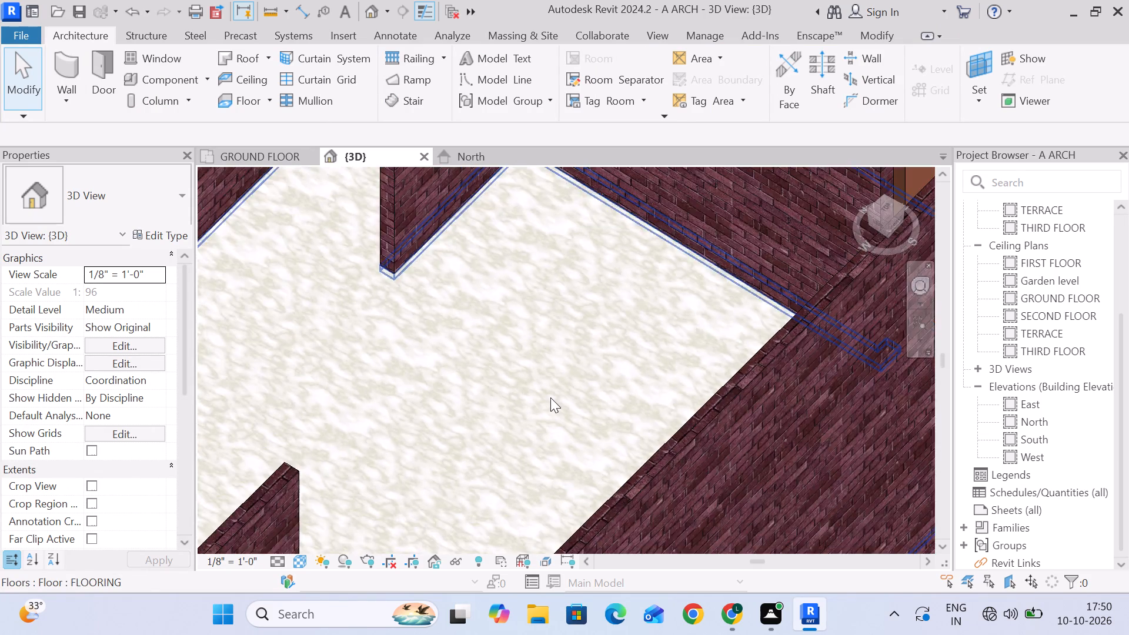
{"action": "scroll", "coordinate": [550, 397], "scroll_direction": "down", "scroll_amount": 11}
{"action": "scroll", "coordinate": [717, 413], "scroll_direction": "up", "scroll_amount": 3}
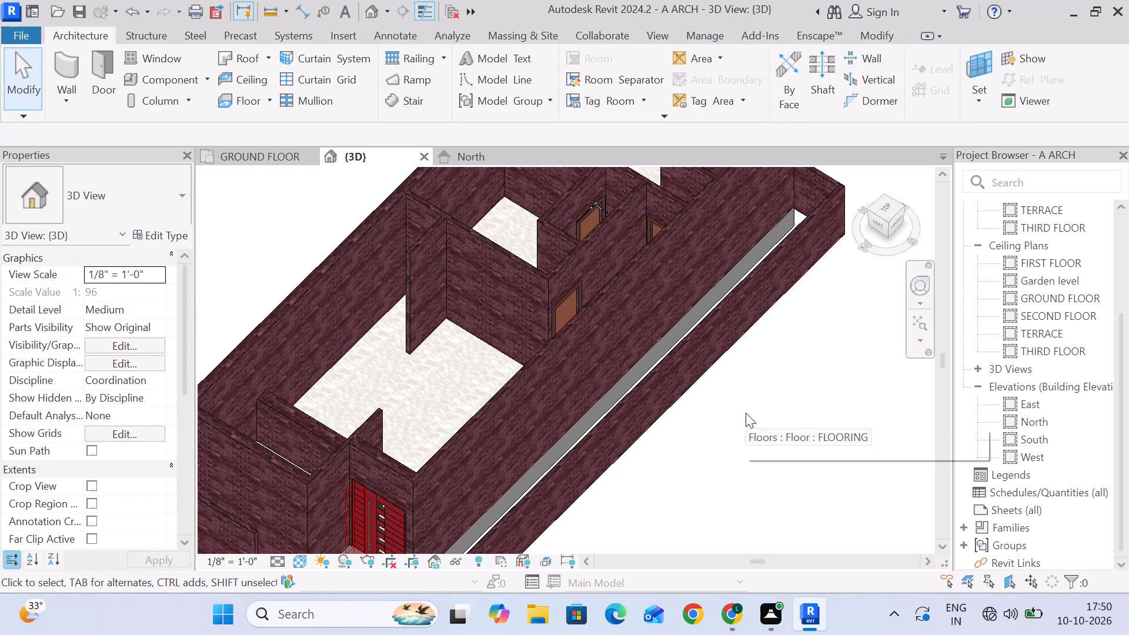
{"action": "scroll", "coordinate": [747, 413], "scroll_direction": "down", "scroll_amount": 2}
{"action": "middle_click", "coordinate": [699, 479], "text": "shift"}
{"action": "middle_click_drag", "start_coordinate": [683, 484], "coordinate": [622, 487], "text": "shift"}
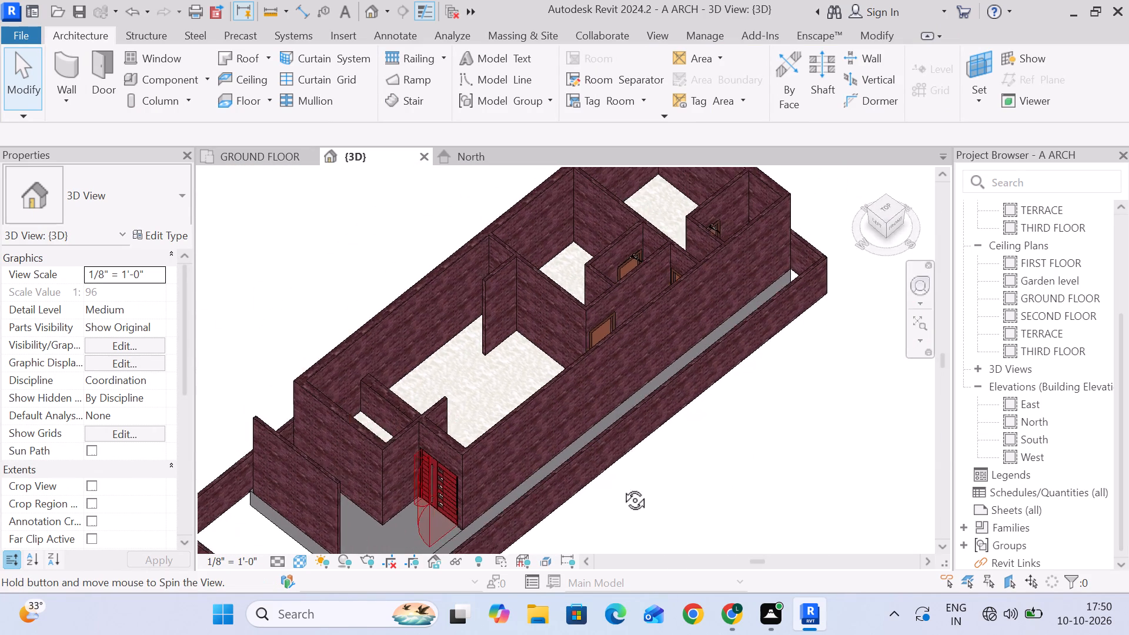
{"action": "middle_click_drag", "start_coordinate": [622, 487], "coordinate": [806, 455], "text": "shift"}
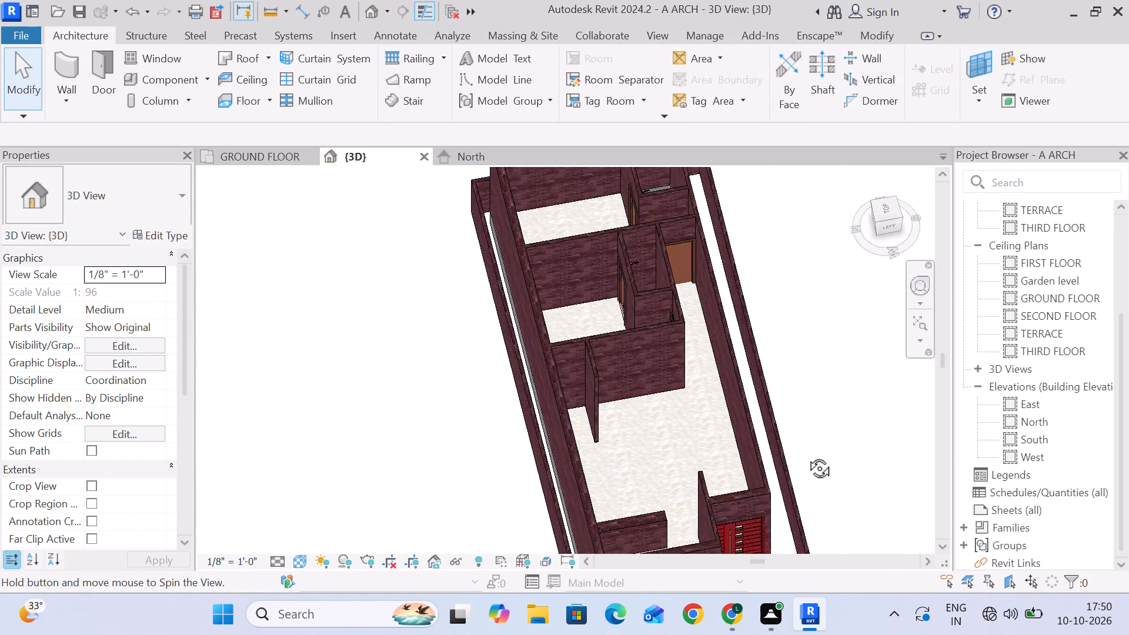
{"action": "middle_click_drag", "start_coordinate": [806, 455], "coordinate": [636, 529], "text": "shift"}
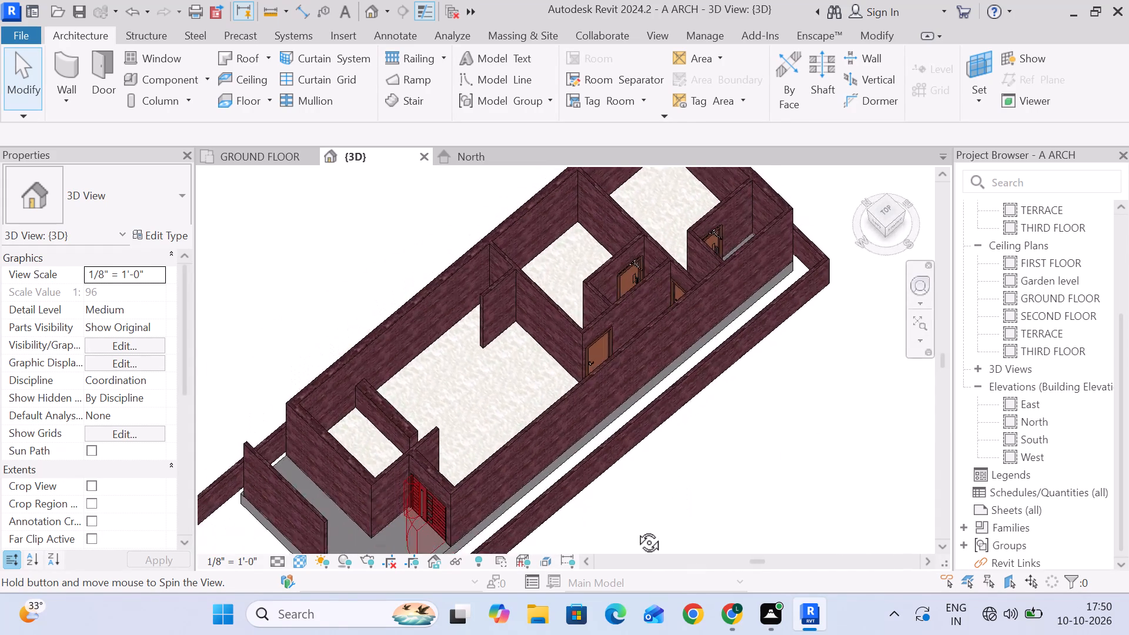
{"action": "middle_click_drag", "start_coordinate": [636, 529], "coordinate": [574, 529], "text": "shift"}
{"action": "middle_click_drag", "start_coordinate": [529, 493], "coordinate": [544, 493]}
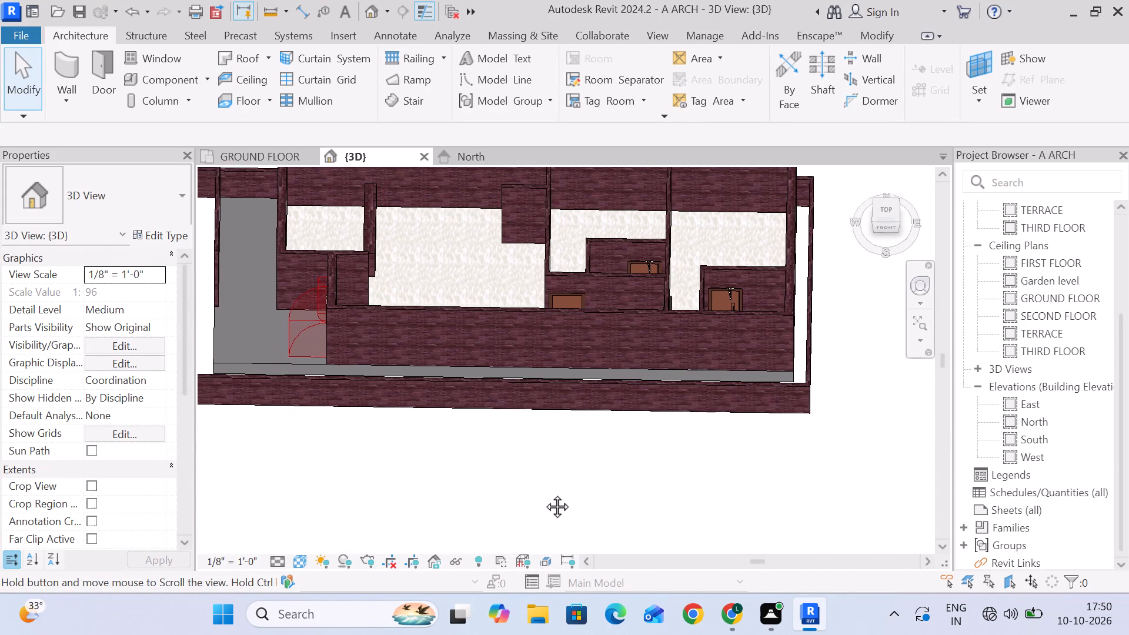
{"action": "middle_click_drag", "start_coordinate": [544, 493], "coordinate": [570, 480]}
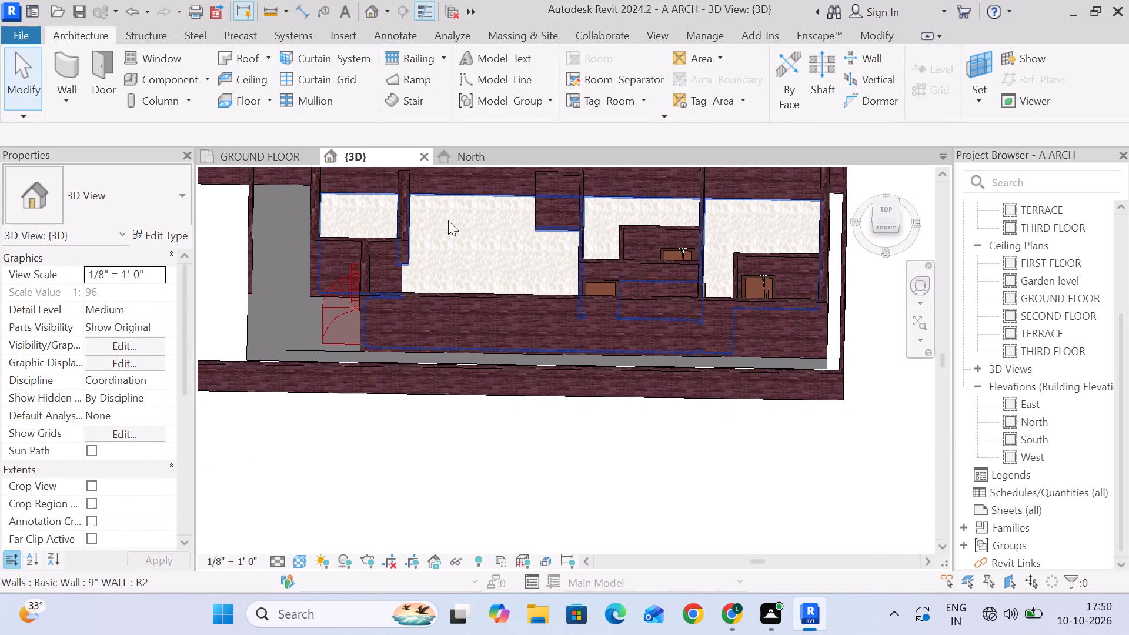
Open the FLOORING material from the marble floor's type structure and bring up the appearance asset library.
{"action": "left_click", "coordinate": [448, 220]}
{"action": "left_click", "coordinate": [159, 239]}
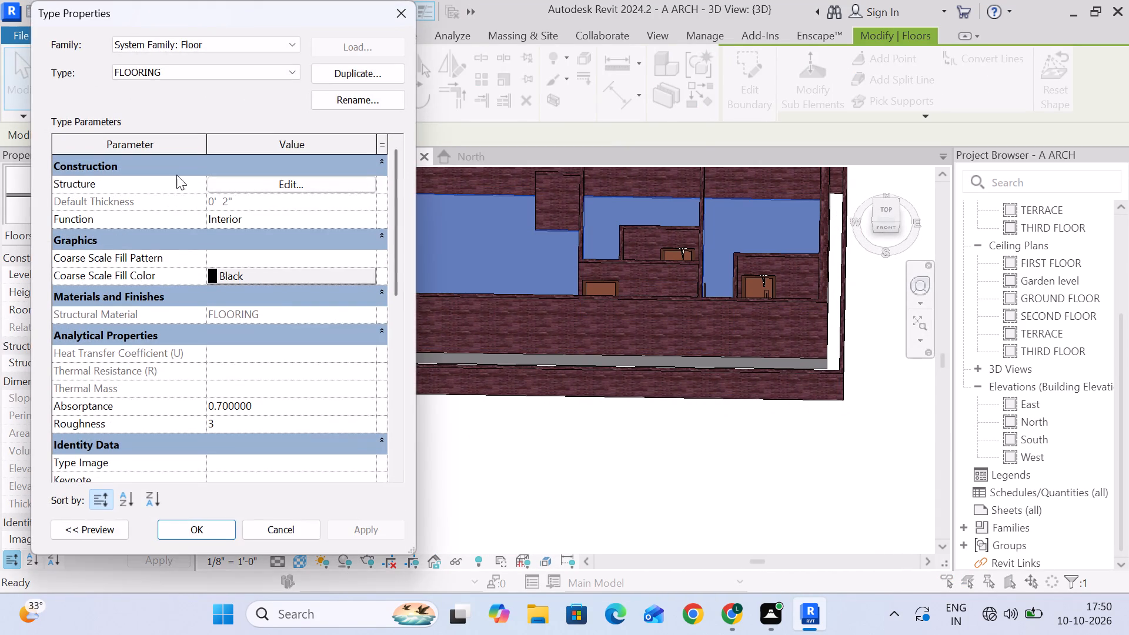
{"action": "left_click", "coordinate": [312, 182]}
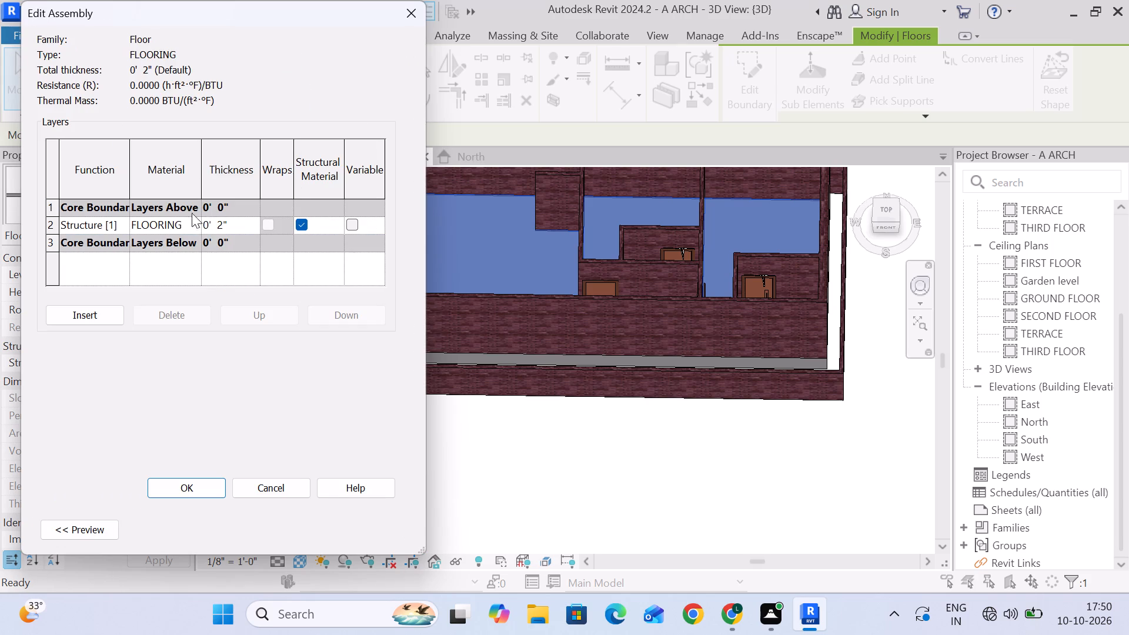
{"action": "left_click", "coordinate": [193, 225]}
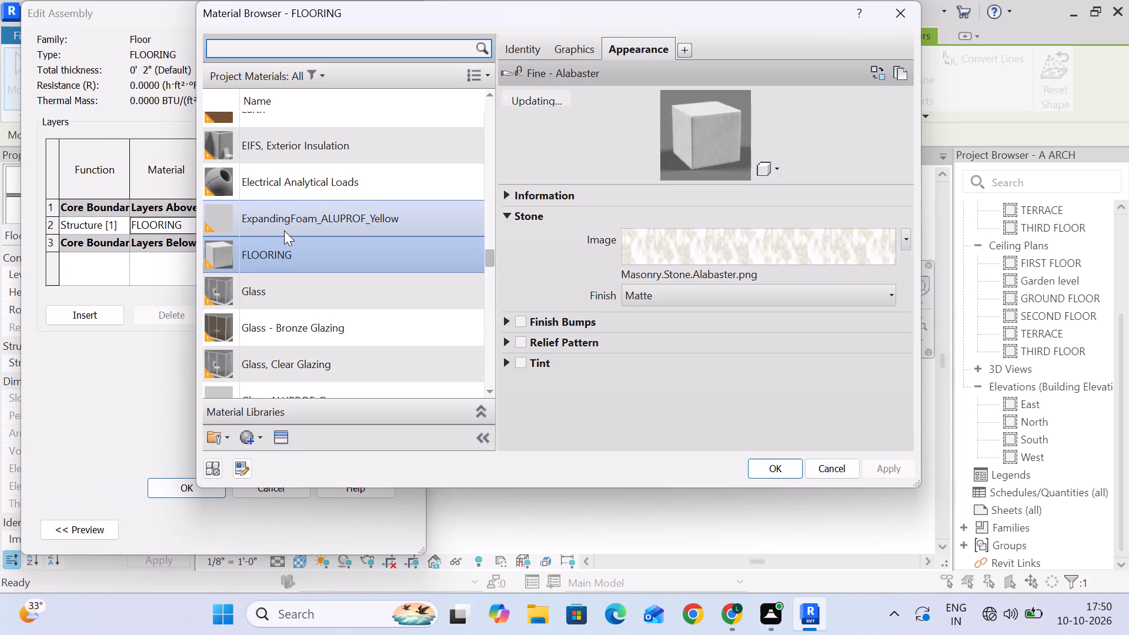
{"action": "left_click", "coordinate": [286, 442]}
Browse the full appearance asset list for a different finish for the FLOORING material.
{"action": "scroll", "coordinate": [452, 280], "scroll_direction": "down", "scroll_amount": 6}
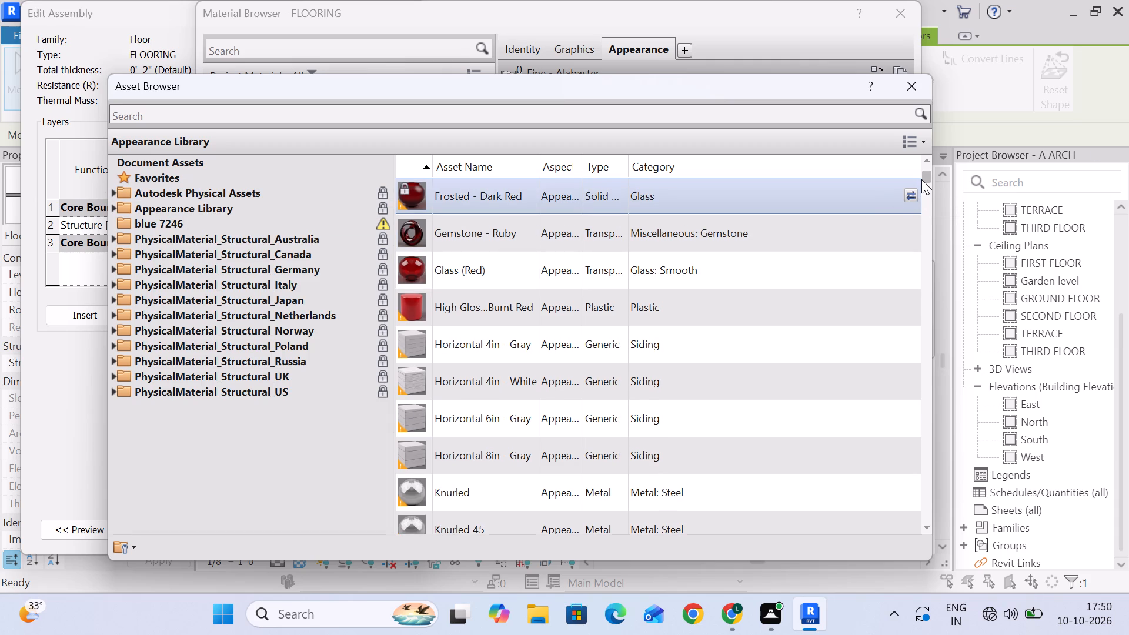
{"action": "left_click_drag", "start_coordinate": [928, 178], "coordinate": [928, 216]}
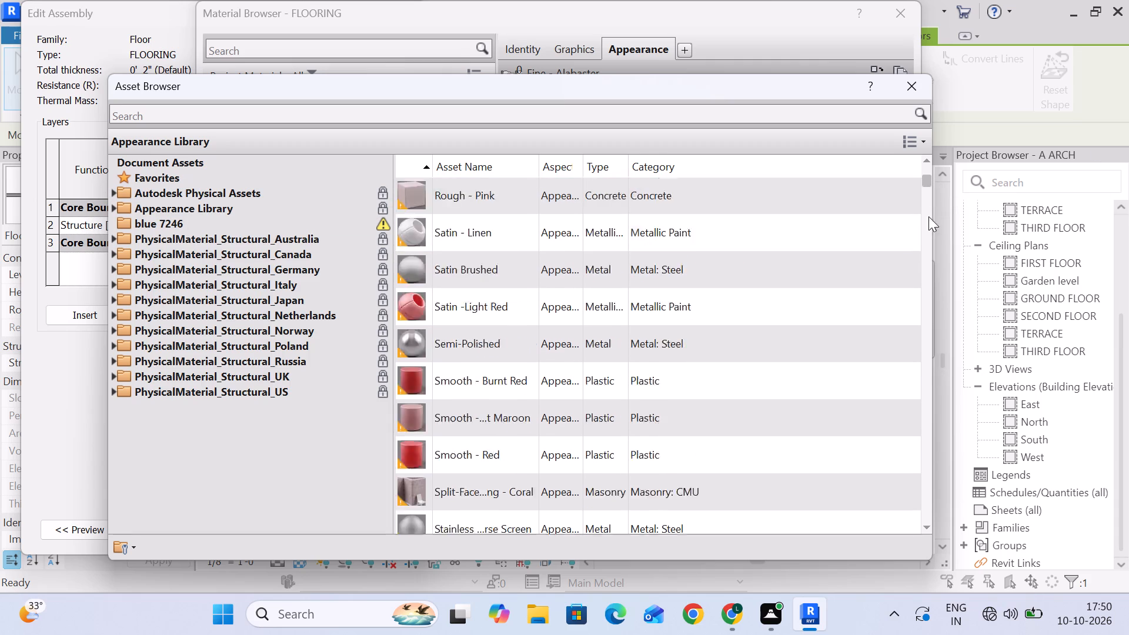
{"action": "left_click_drag", "start_coordinate": [928, 216], "coordinate": [894, 522]}
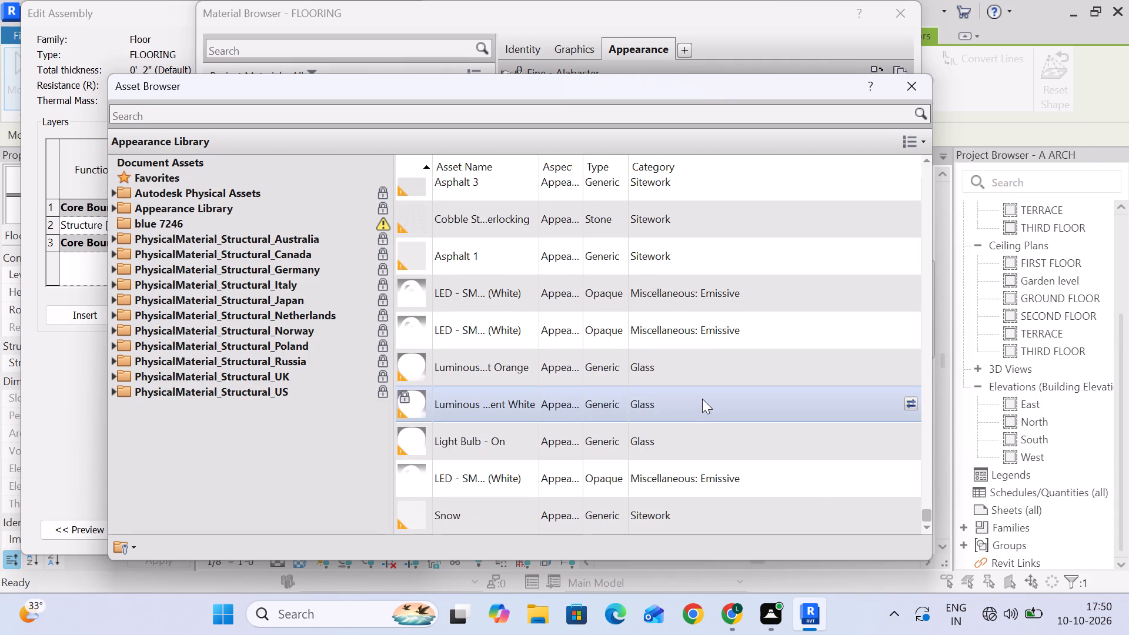
{"action": "scroll", "coordinate": [702, 398], "scroll_direction": "down", "scroll_amount": 5}
{"action": "scroll", "coordinate": [702, 398], "scroll_direction": "up", "scroll_amount": 12}
{"action": "scroll", "coordinate": [702, 398], "scroll_direction": "up", "scroll_amount": 15}
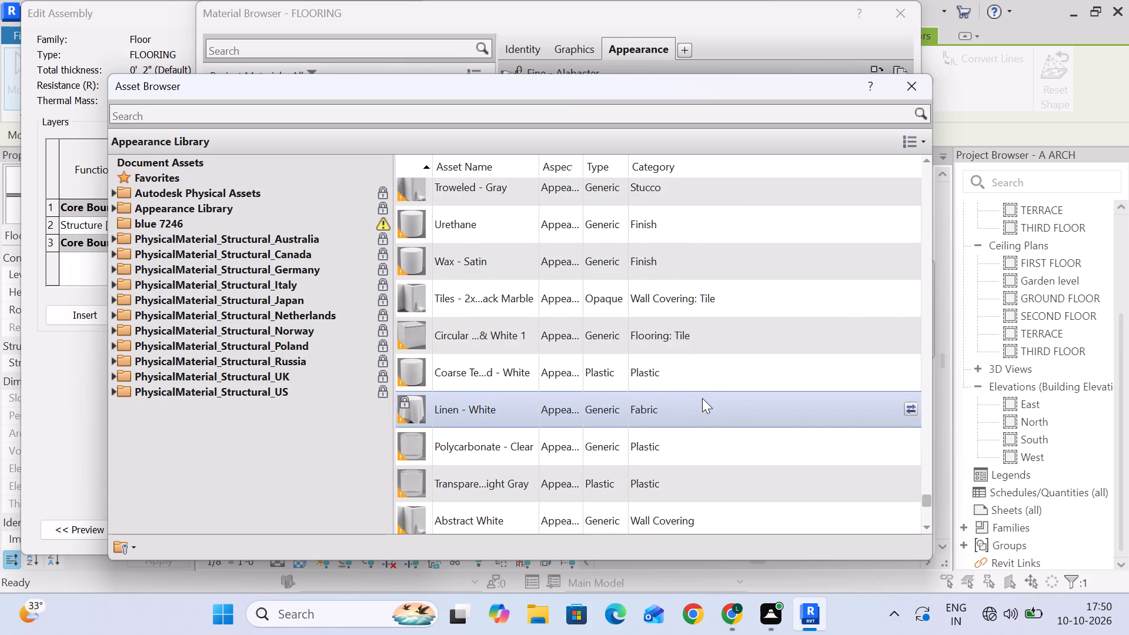
{"action": "scroll", "coordinate": [702, 398], "scroll_direction": "up", "scroll_amount": 20}
{"action": "scroll", "coordinate": [702, 398], "scroll_direction": "up", "scroll_amount": 5}
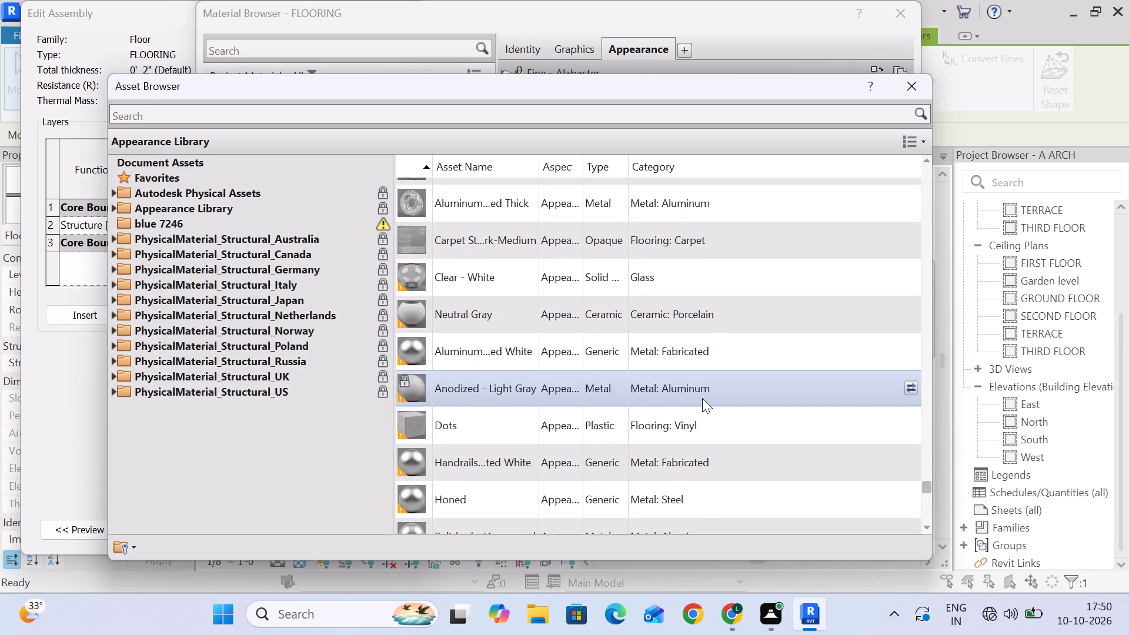
Search the asset library for MARBLE and review the matching stone, wall covering and flooring assets.
{"action": "left_click", "coordinate": [295, 112]}
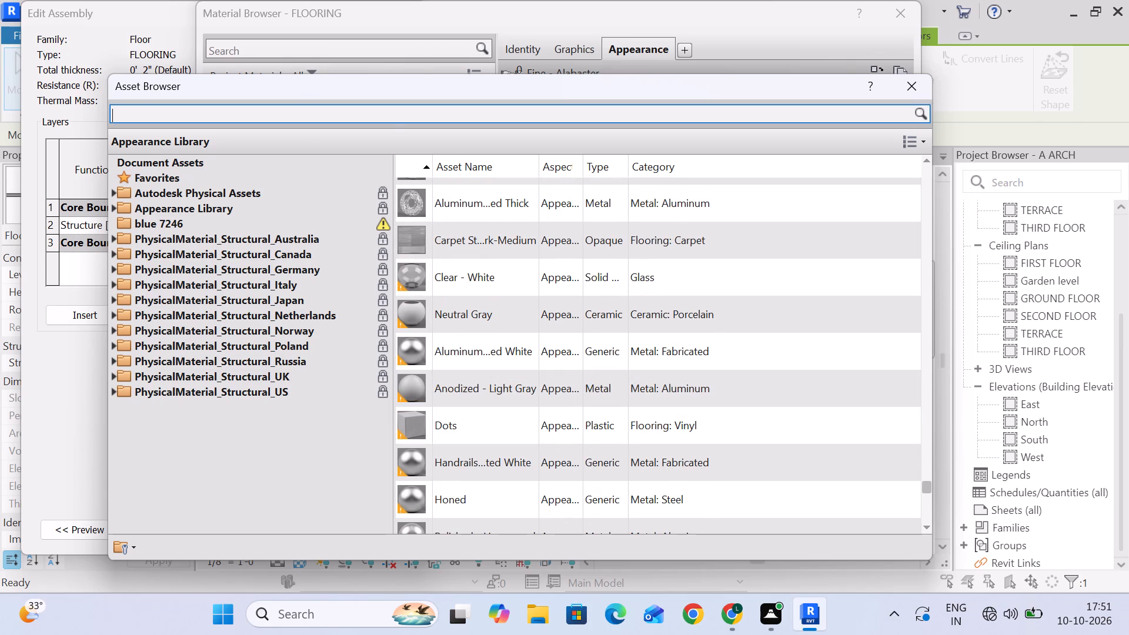
{"action": "type", "text": "MAR"}
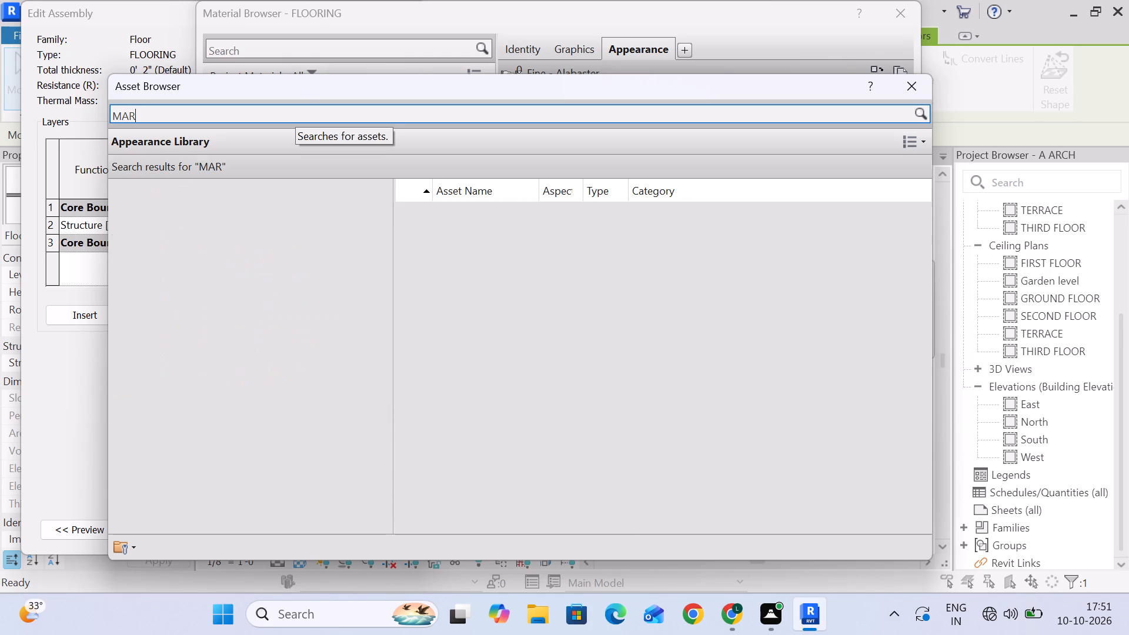
{"action": "type", "text": "BLE"}
{"action": "key", "text": "Return"}
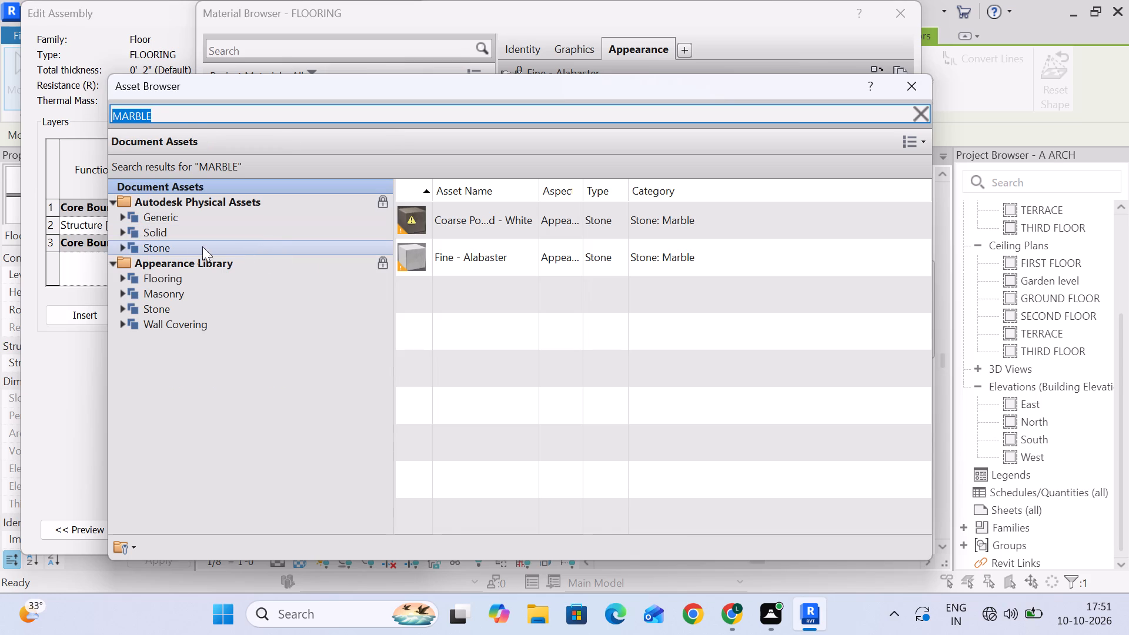
{"action": "left_click", "coordinate": [188, 246]}
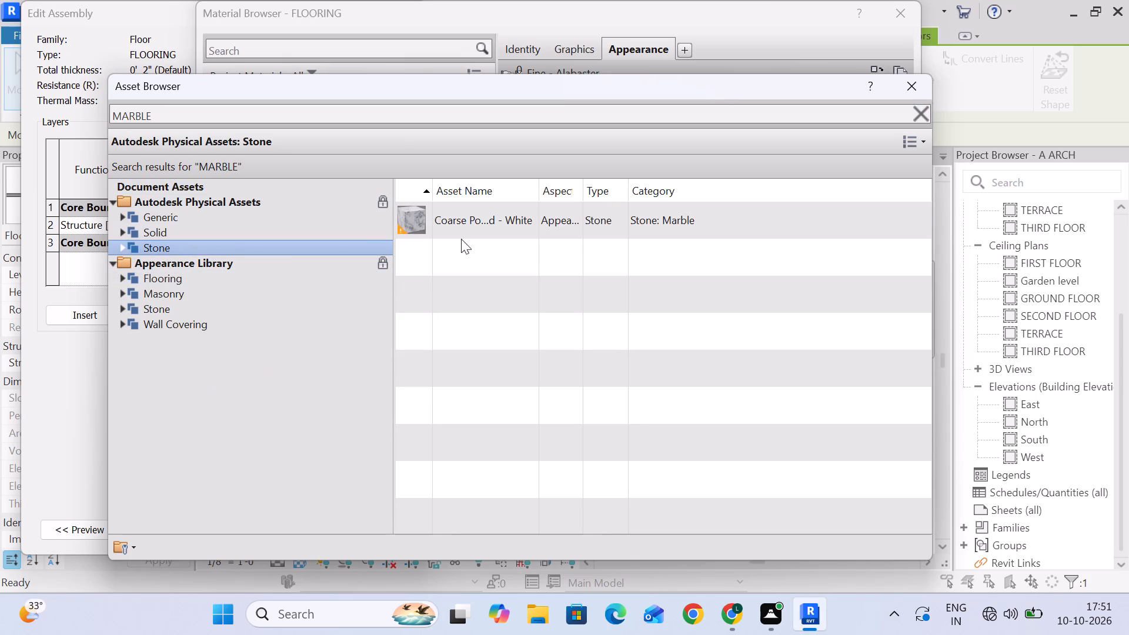
{"action": "left_click", "coordinate": [179, 317]}
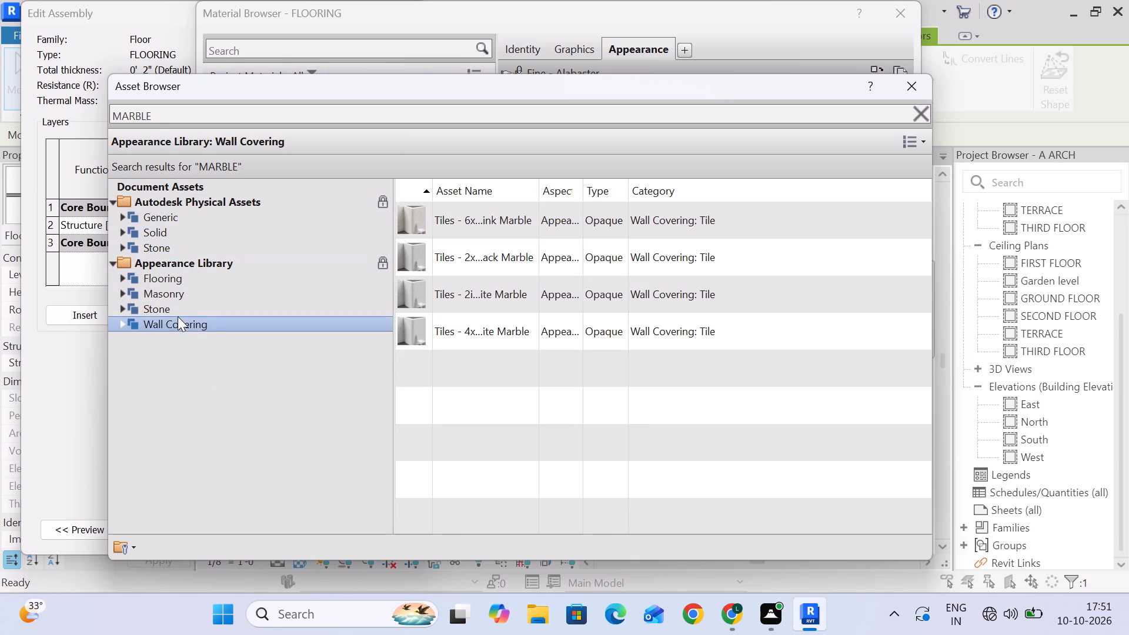
{"action": "left_click", "coordinate": [178, 308]}
{"action": "scroll", "coordinate": [520, 309], "scroll_direction": "down", "scroll_amount": 4}
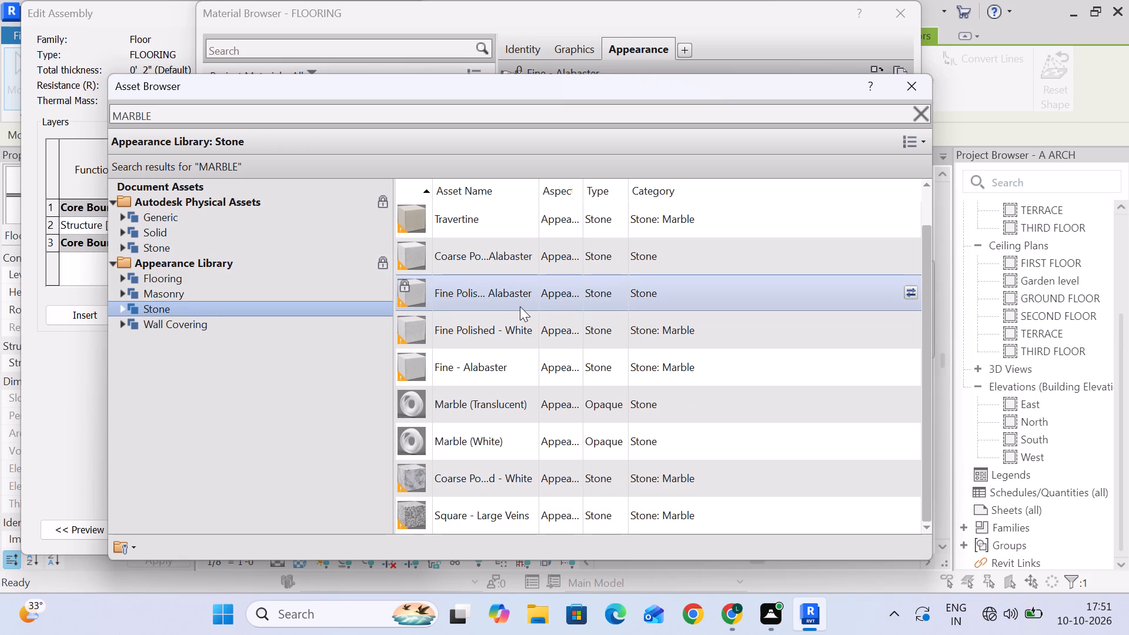
{"action": "scroll", "coordinate": [518, 303], "scroll_direction": "up", "scroll_amount": 3}
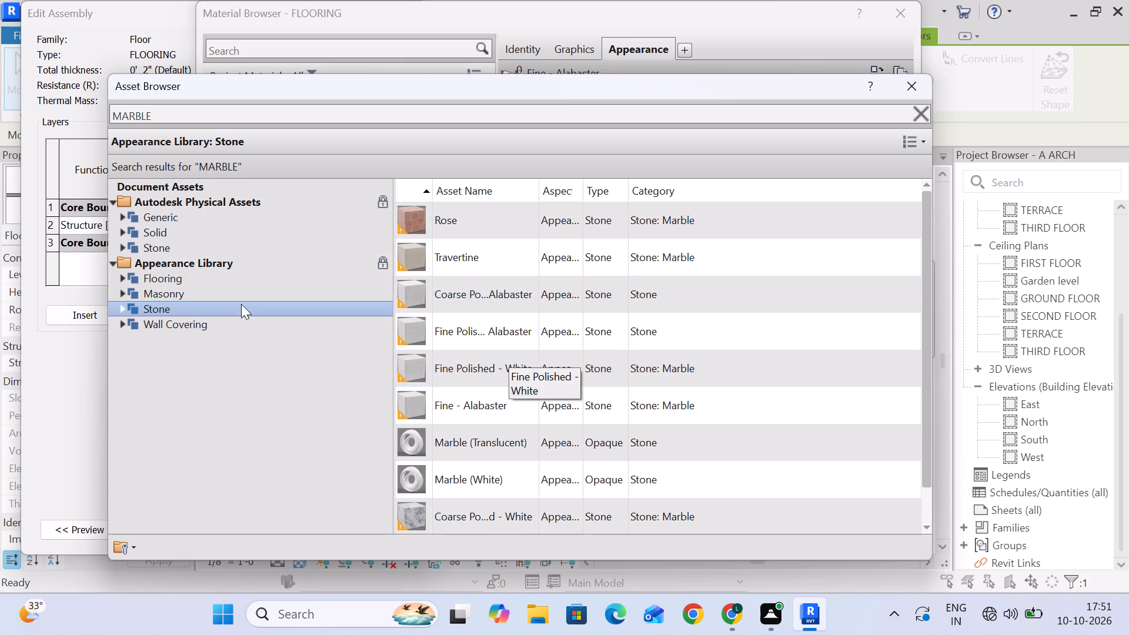
{"action": "left_click", "coordinate": [212, 279]}
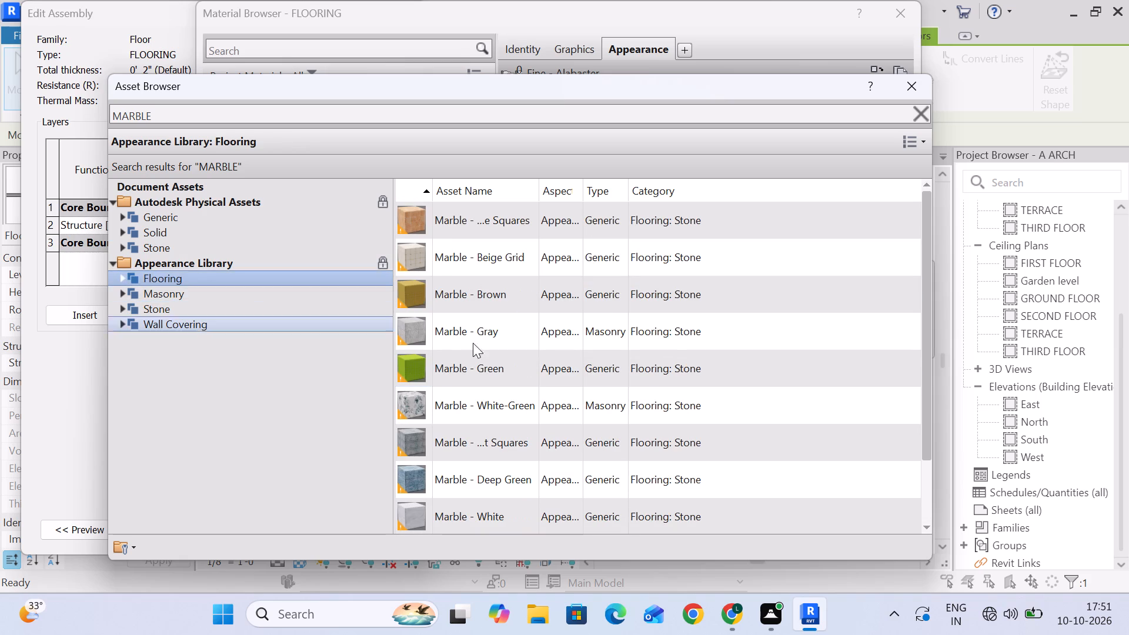
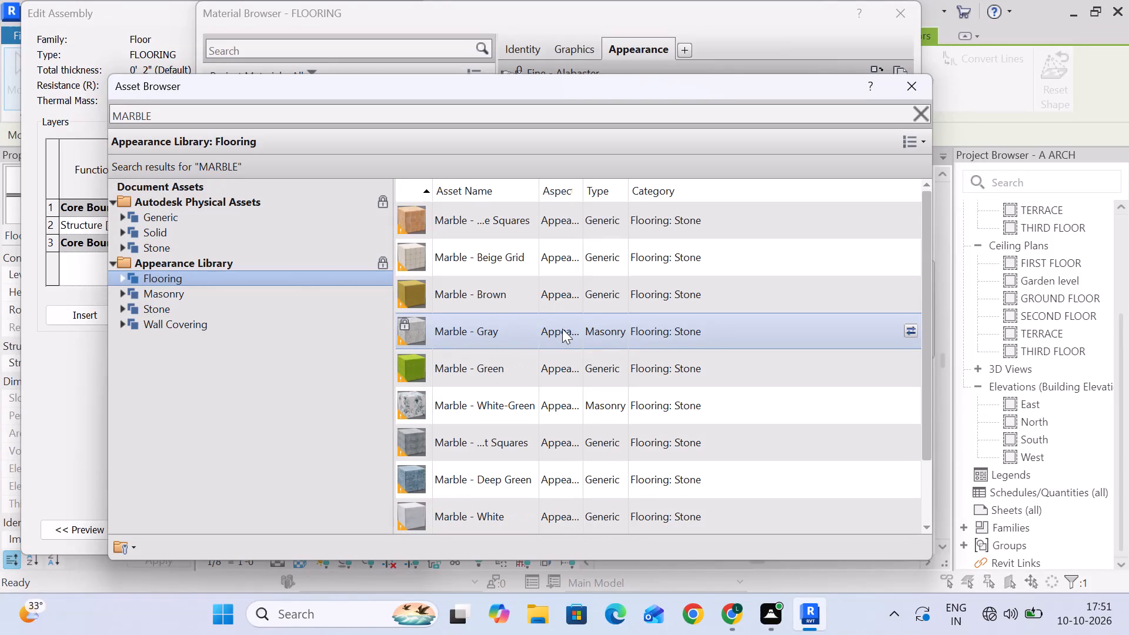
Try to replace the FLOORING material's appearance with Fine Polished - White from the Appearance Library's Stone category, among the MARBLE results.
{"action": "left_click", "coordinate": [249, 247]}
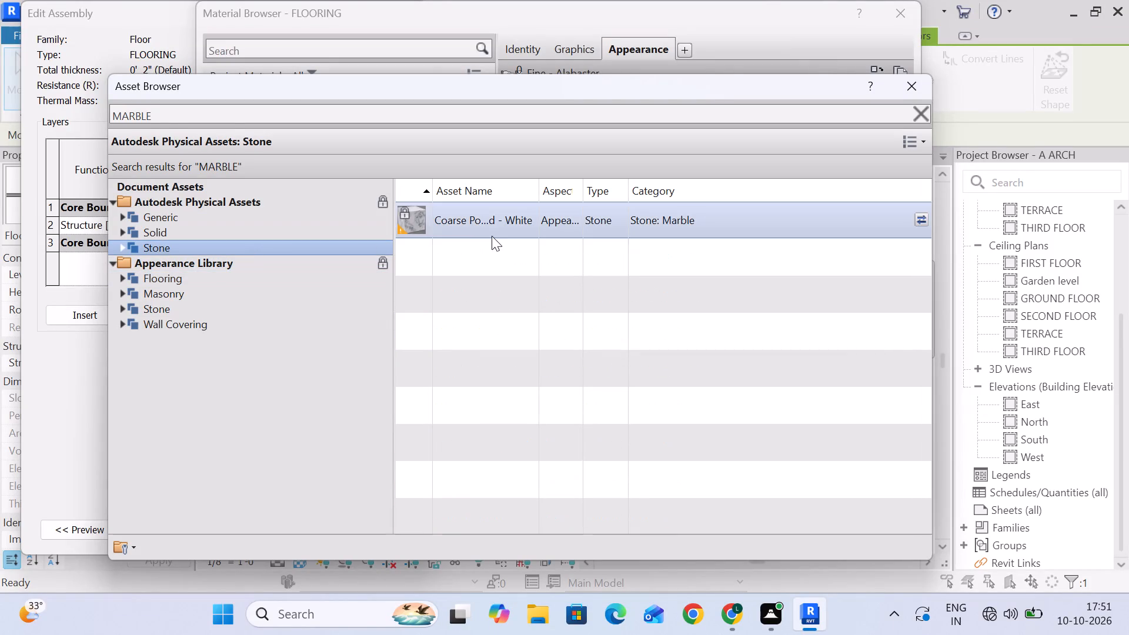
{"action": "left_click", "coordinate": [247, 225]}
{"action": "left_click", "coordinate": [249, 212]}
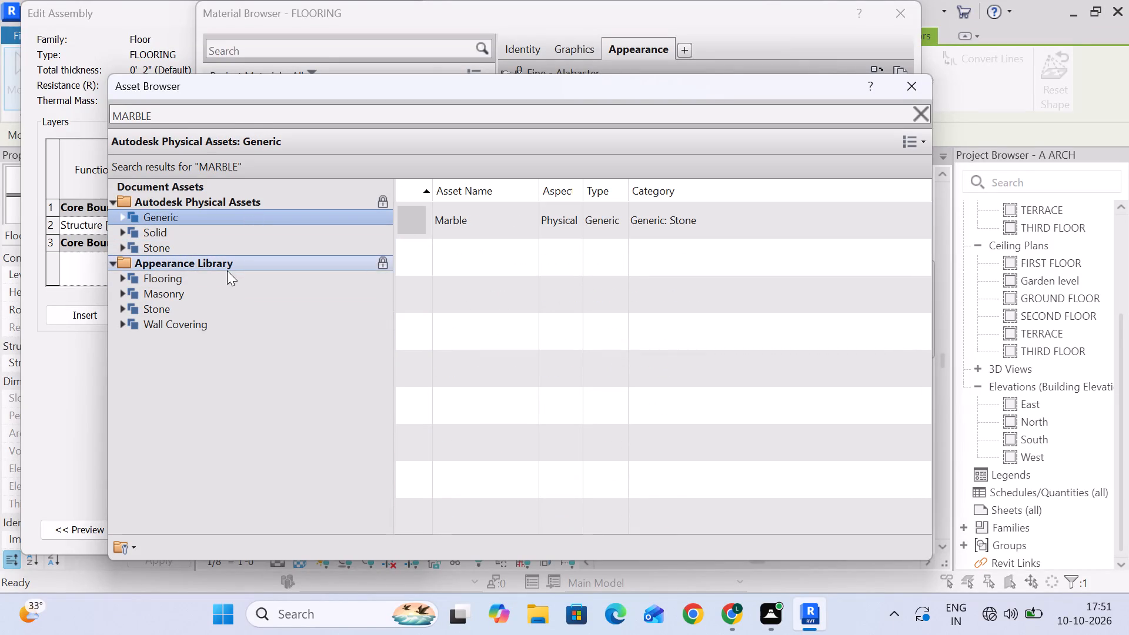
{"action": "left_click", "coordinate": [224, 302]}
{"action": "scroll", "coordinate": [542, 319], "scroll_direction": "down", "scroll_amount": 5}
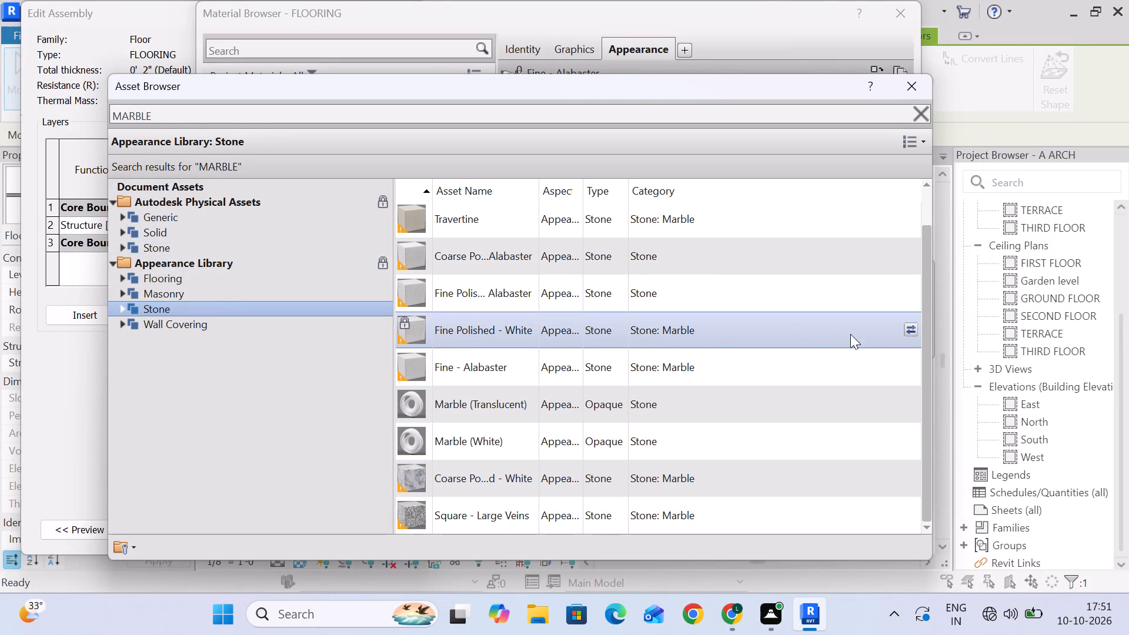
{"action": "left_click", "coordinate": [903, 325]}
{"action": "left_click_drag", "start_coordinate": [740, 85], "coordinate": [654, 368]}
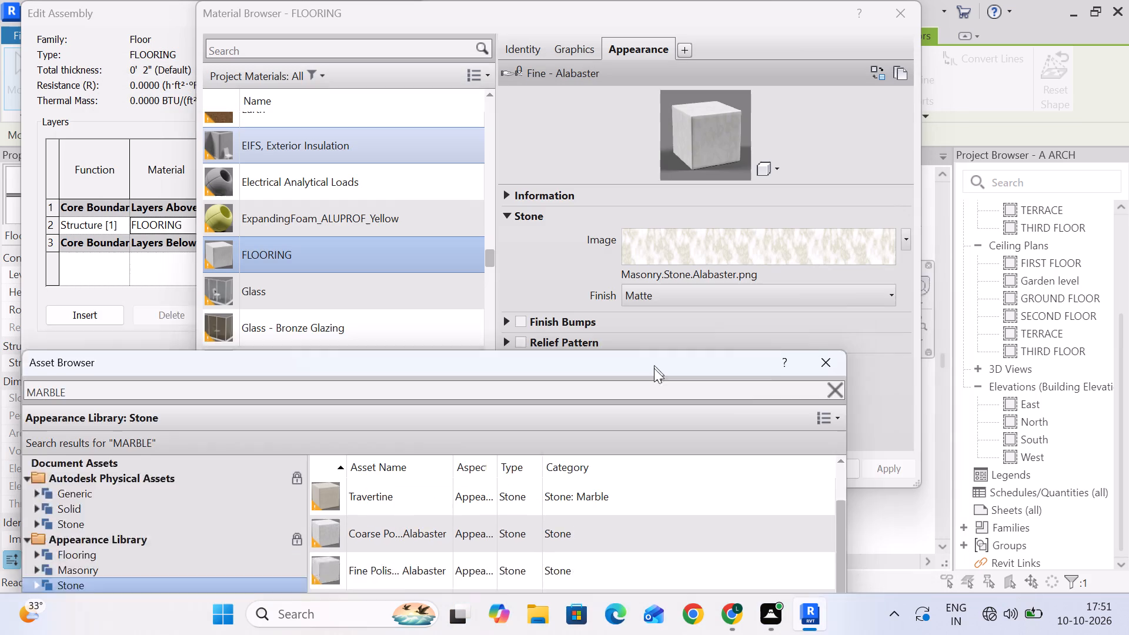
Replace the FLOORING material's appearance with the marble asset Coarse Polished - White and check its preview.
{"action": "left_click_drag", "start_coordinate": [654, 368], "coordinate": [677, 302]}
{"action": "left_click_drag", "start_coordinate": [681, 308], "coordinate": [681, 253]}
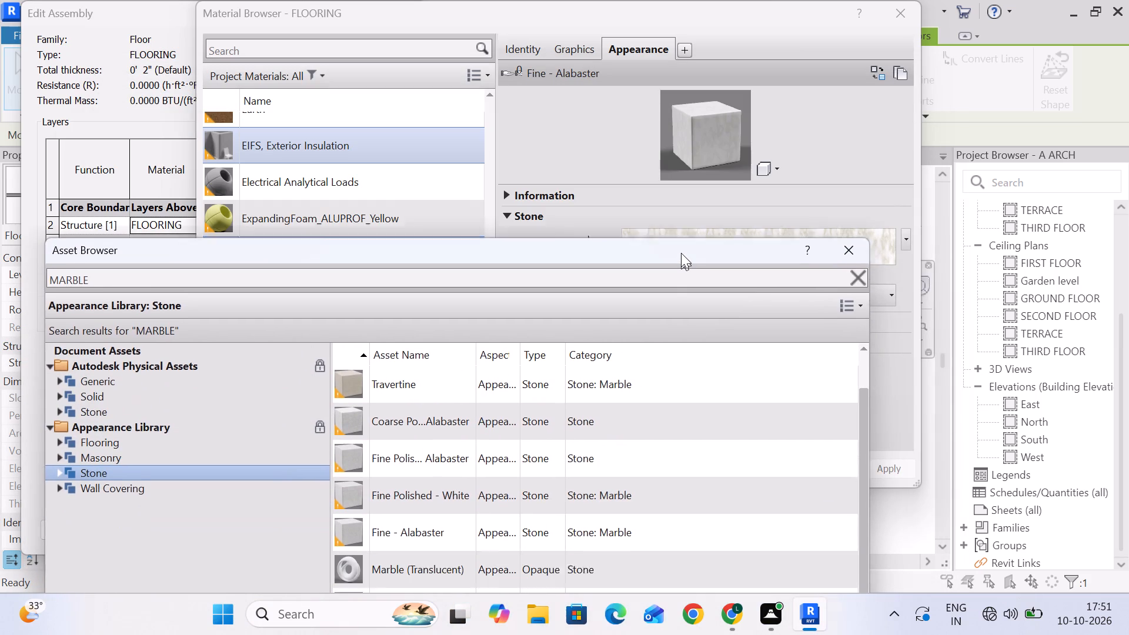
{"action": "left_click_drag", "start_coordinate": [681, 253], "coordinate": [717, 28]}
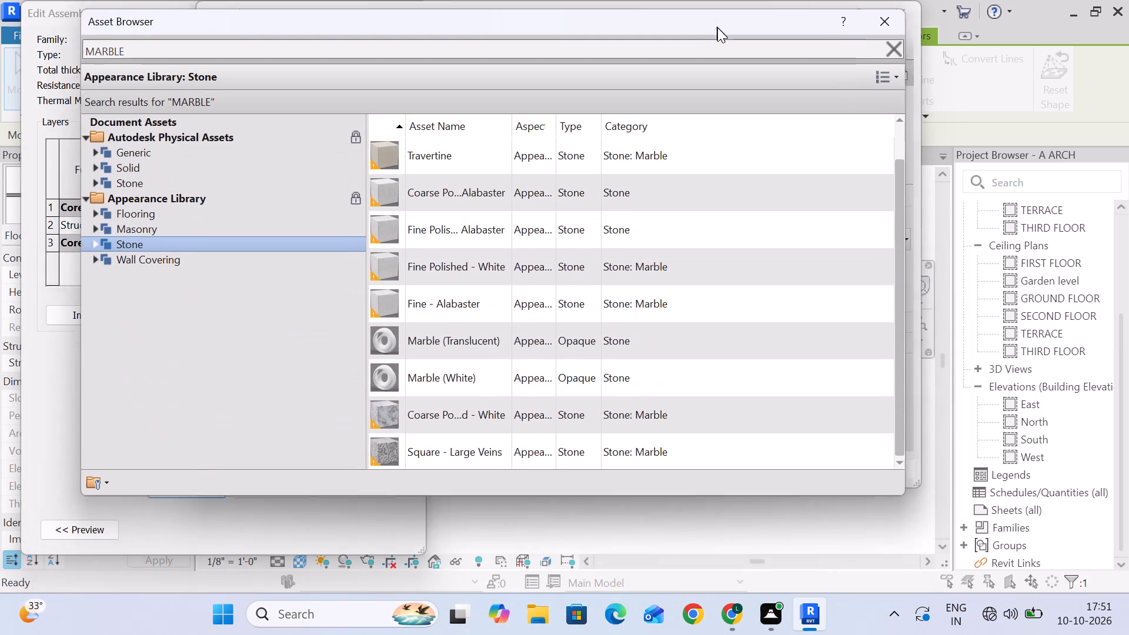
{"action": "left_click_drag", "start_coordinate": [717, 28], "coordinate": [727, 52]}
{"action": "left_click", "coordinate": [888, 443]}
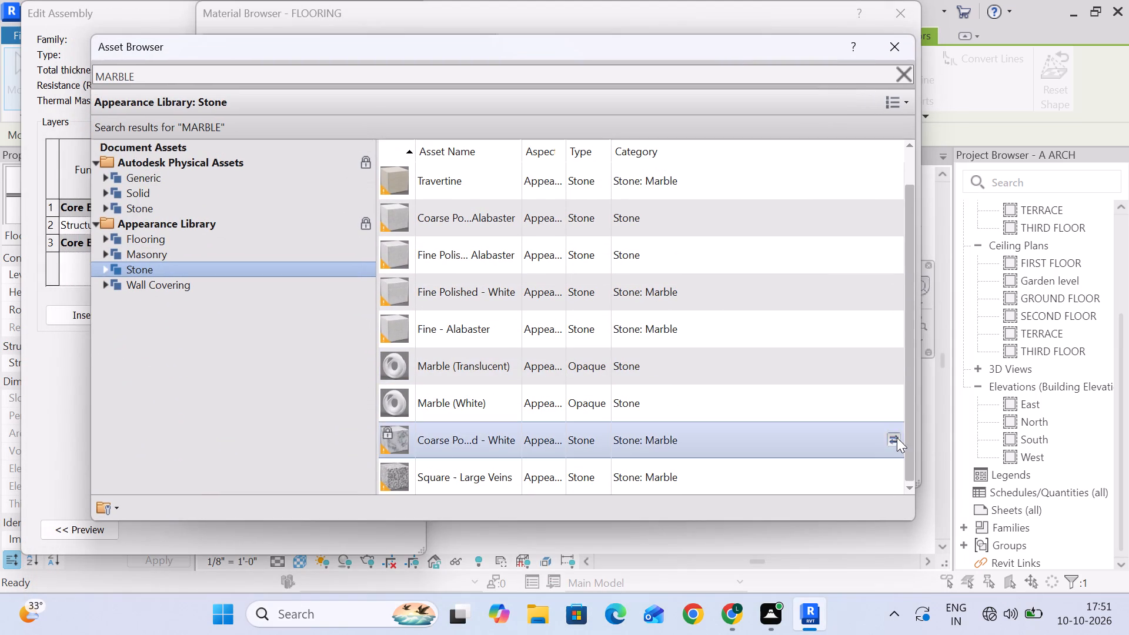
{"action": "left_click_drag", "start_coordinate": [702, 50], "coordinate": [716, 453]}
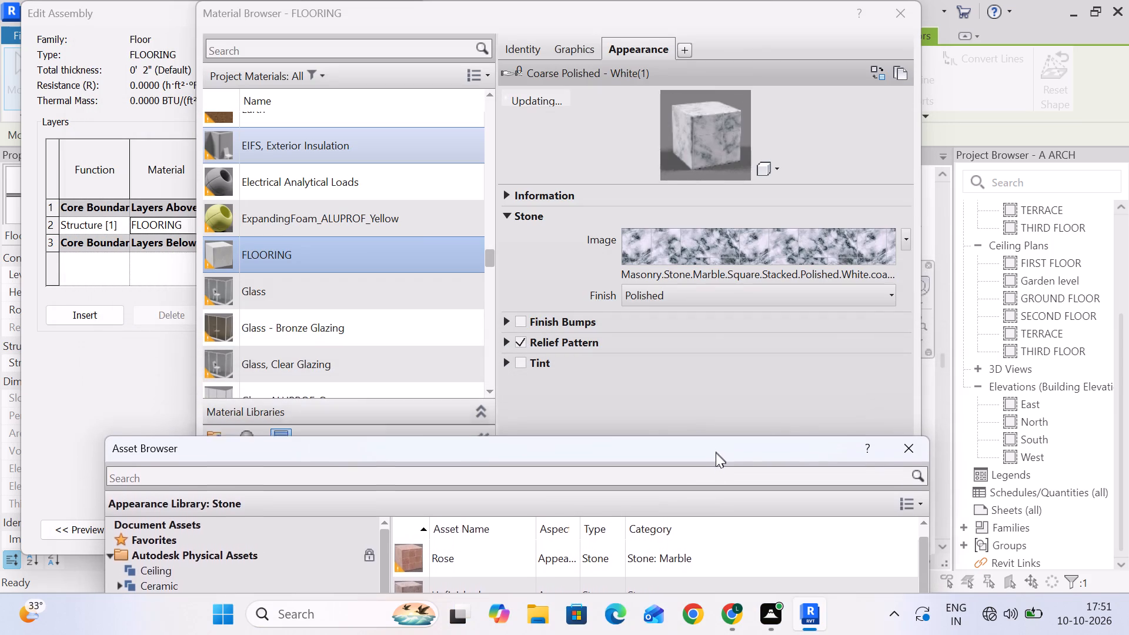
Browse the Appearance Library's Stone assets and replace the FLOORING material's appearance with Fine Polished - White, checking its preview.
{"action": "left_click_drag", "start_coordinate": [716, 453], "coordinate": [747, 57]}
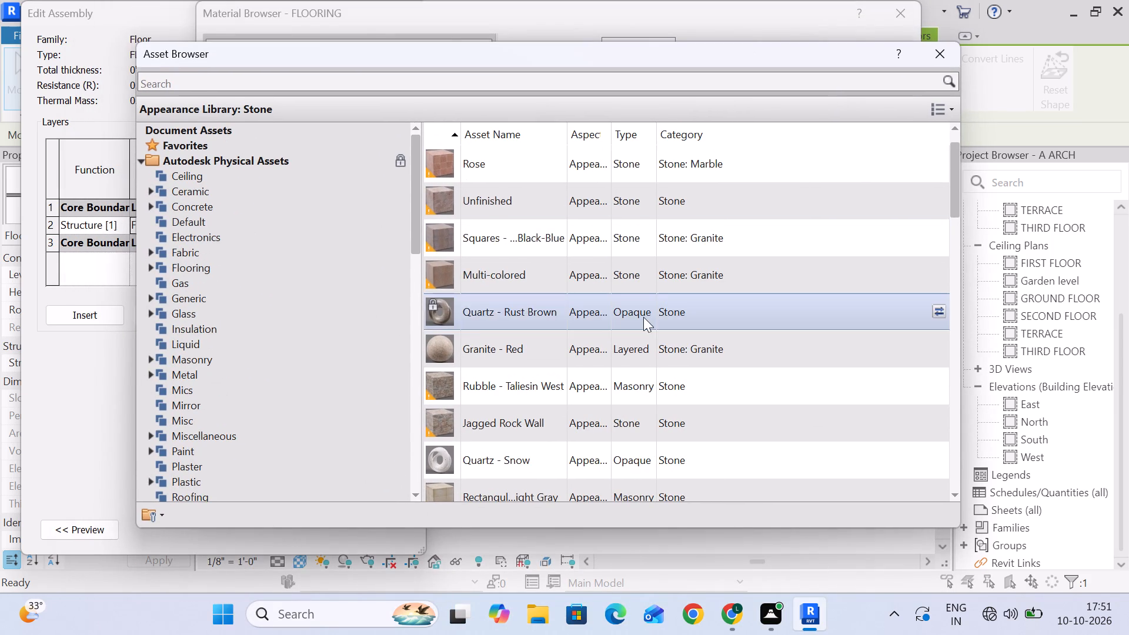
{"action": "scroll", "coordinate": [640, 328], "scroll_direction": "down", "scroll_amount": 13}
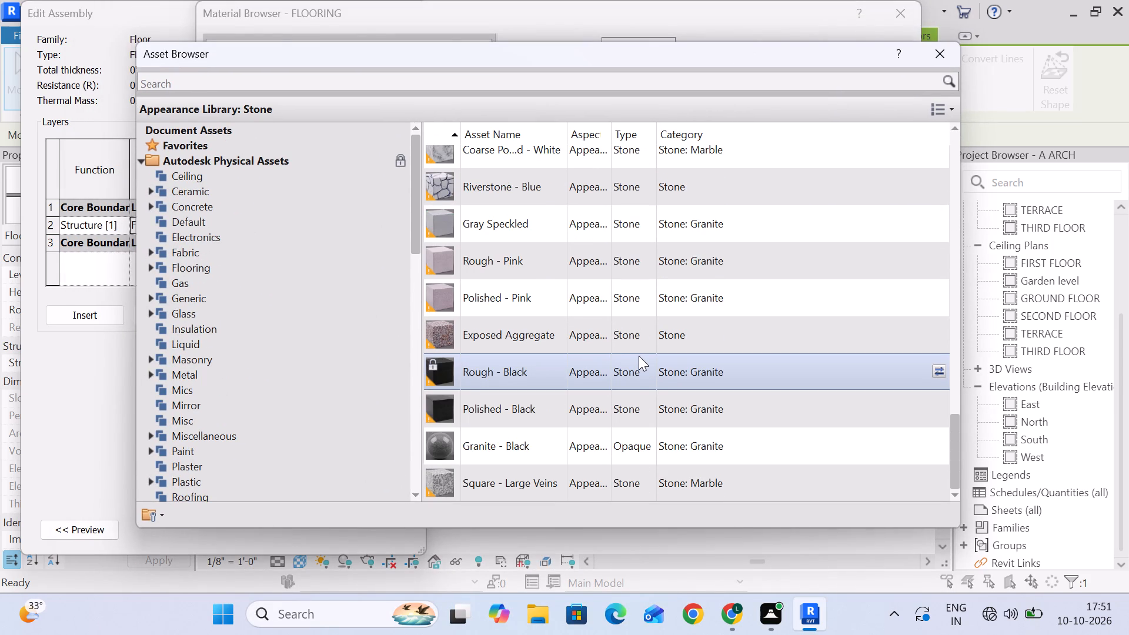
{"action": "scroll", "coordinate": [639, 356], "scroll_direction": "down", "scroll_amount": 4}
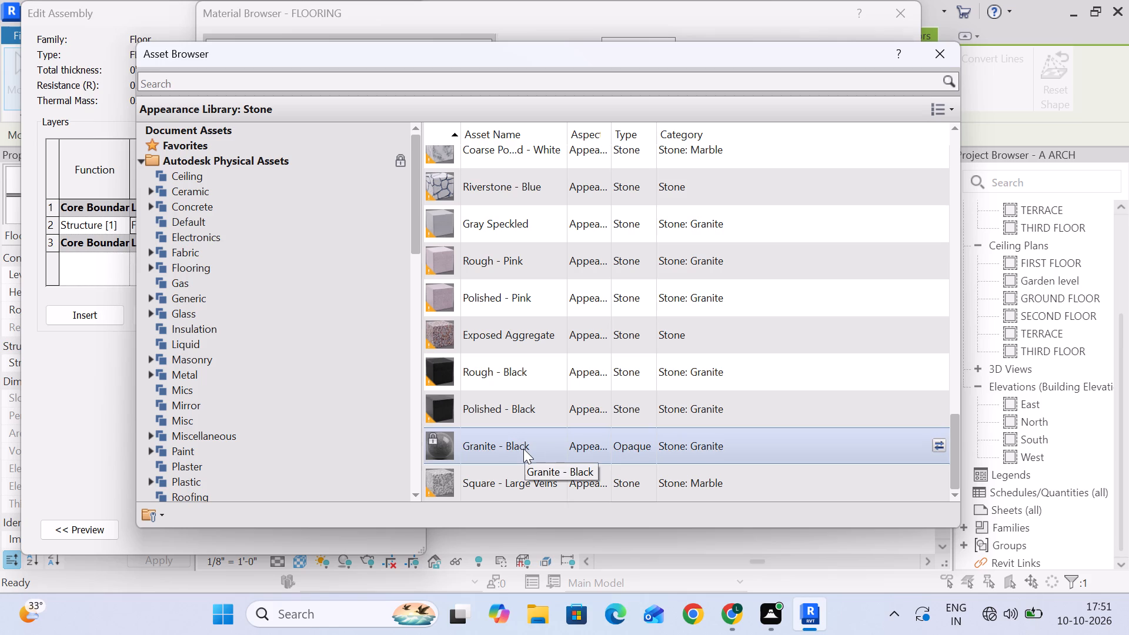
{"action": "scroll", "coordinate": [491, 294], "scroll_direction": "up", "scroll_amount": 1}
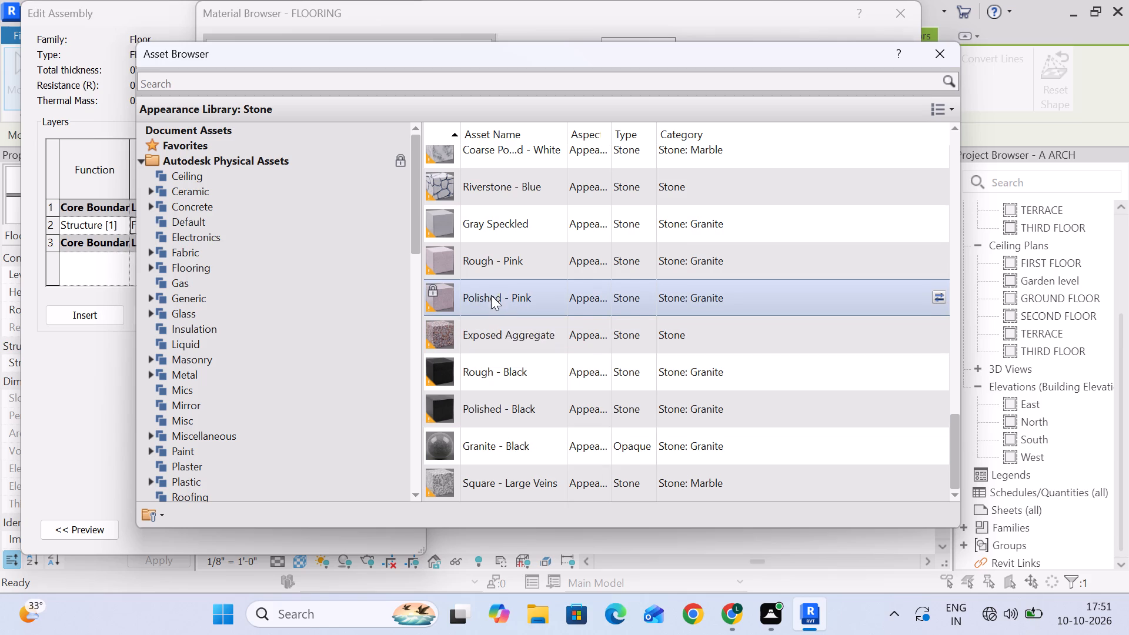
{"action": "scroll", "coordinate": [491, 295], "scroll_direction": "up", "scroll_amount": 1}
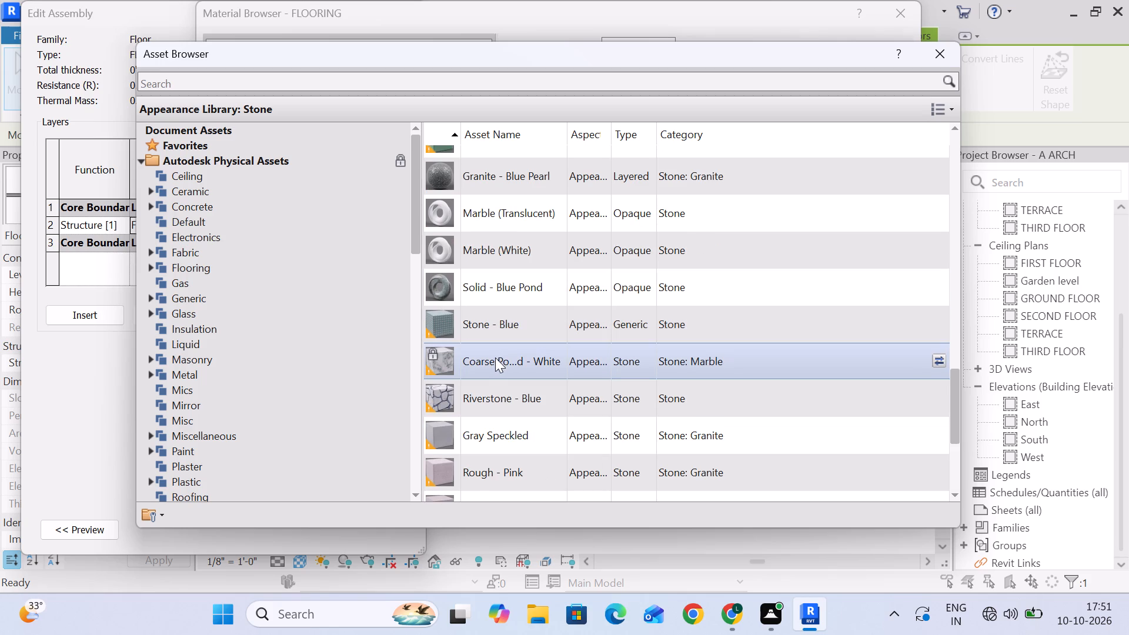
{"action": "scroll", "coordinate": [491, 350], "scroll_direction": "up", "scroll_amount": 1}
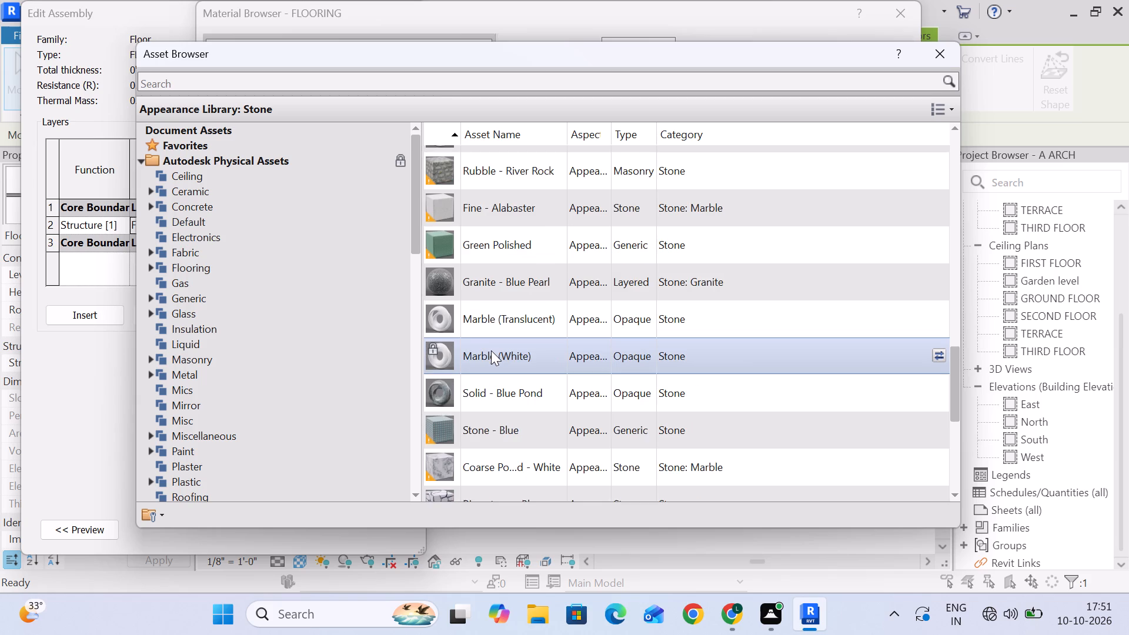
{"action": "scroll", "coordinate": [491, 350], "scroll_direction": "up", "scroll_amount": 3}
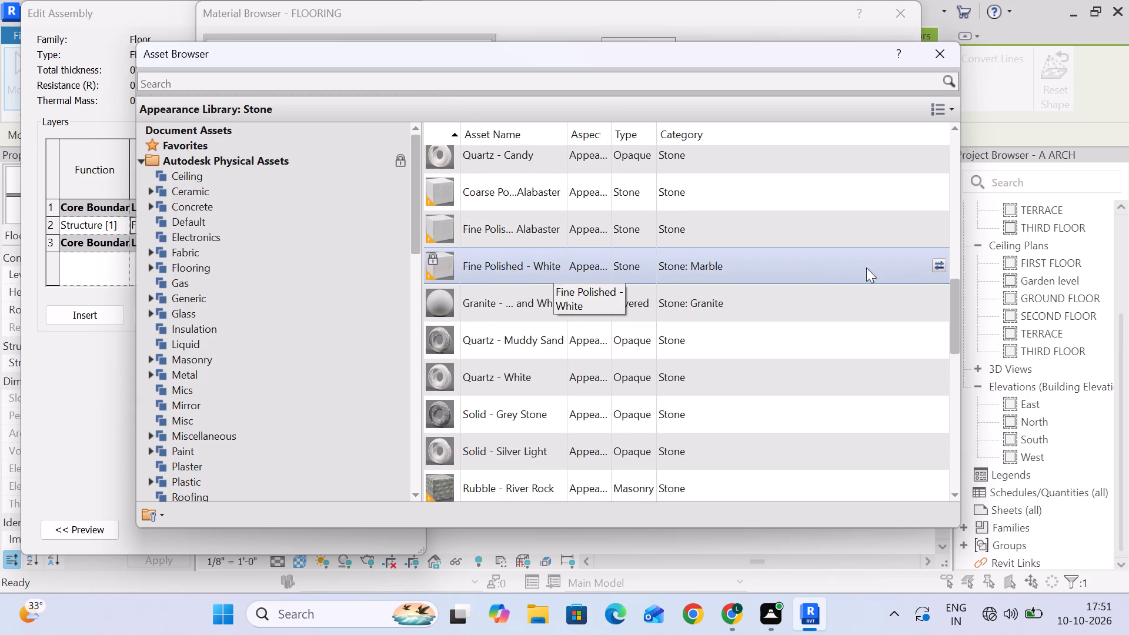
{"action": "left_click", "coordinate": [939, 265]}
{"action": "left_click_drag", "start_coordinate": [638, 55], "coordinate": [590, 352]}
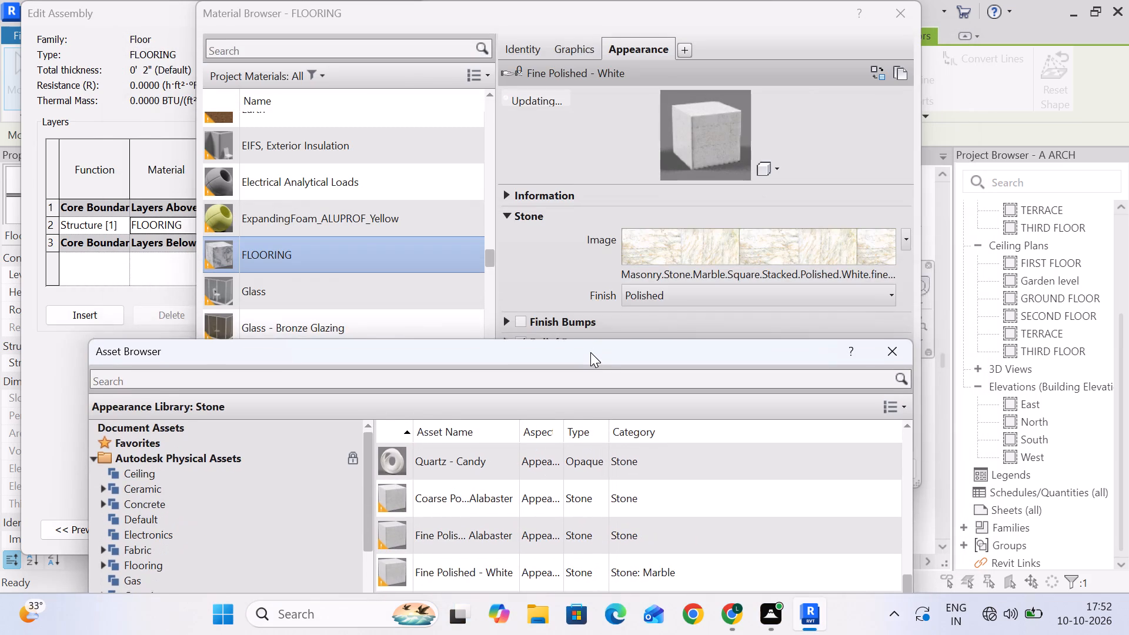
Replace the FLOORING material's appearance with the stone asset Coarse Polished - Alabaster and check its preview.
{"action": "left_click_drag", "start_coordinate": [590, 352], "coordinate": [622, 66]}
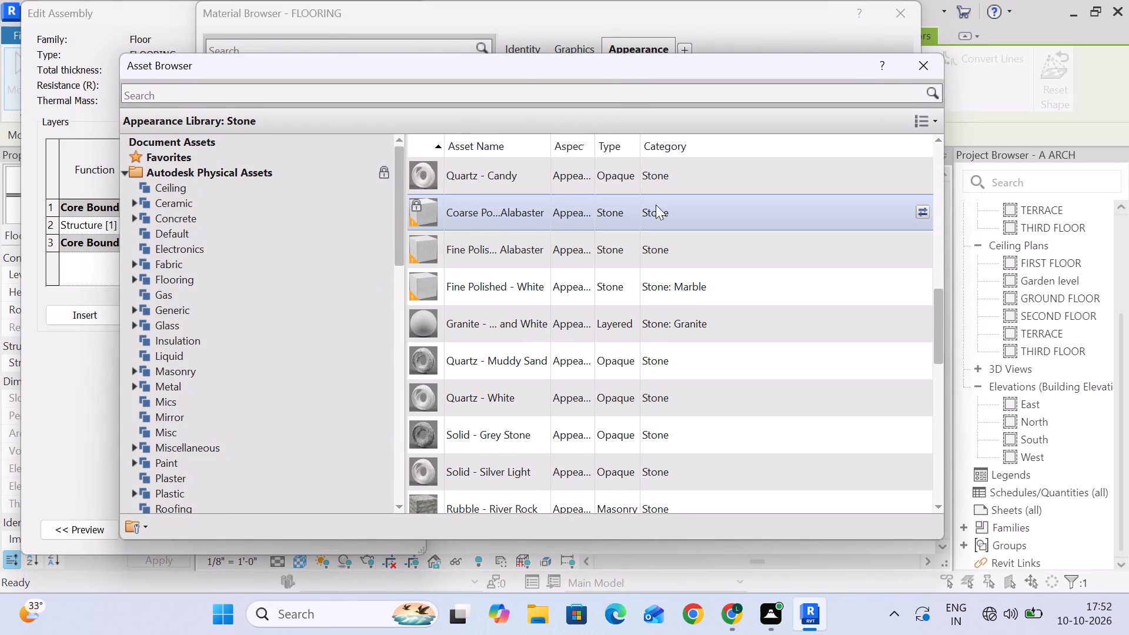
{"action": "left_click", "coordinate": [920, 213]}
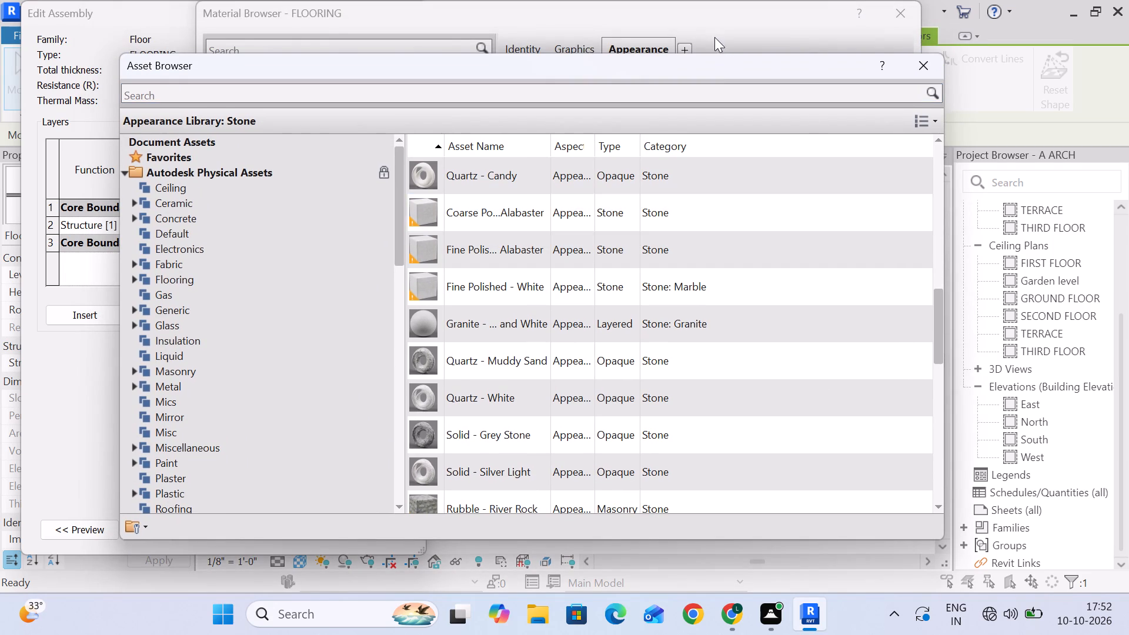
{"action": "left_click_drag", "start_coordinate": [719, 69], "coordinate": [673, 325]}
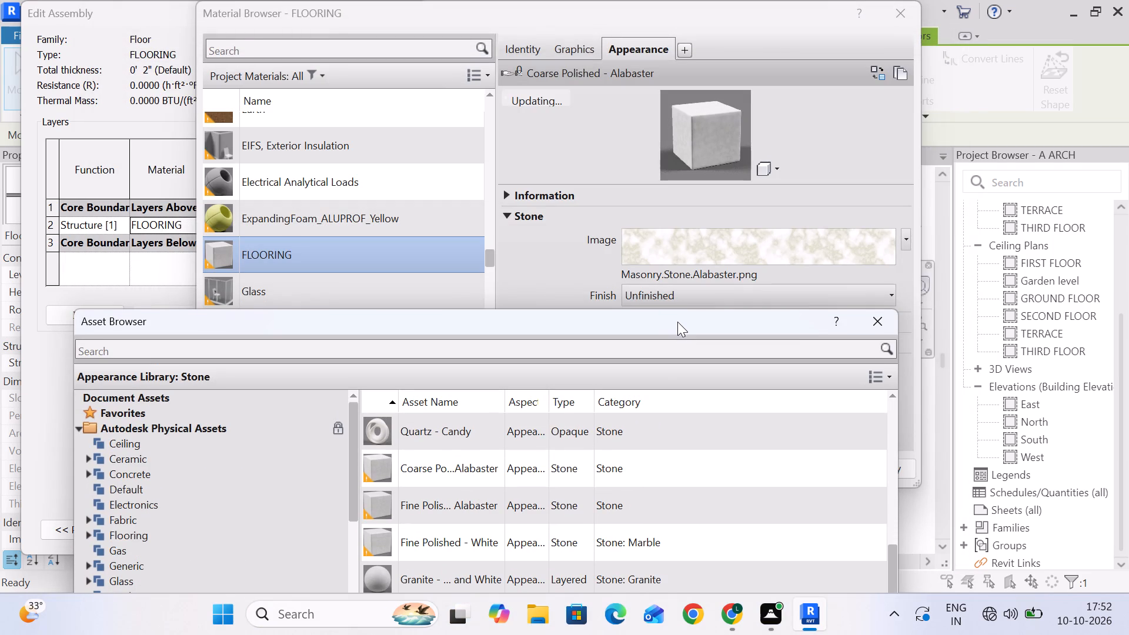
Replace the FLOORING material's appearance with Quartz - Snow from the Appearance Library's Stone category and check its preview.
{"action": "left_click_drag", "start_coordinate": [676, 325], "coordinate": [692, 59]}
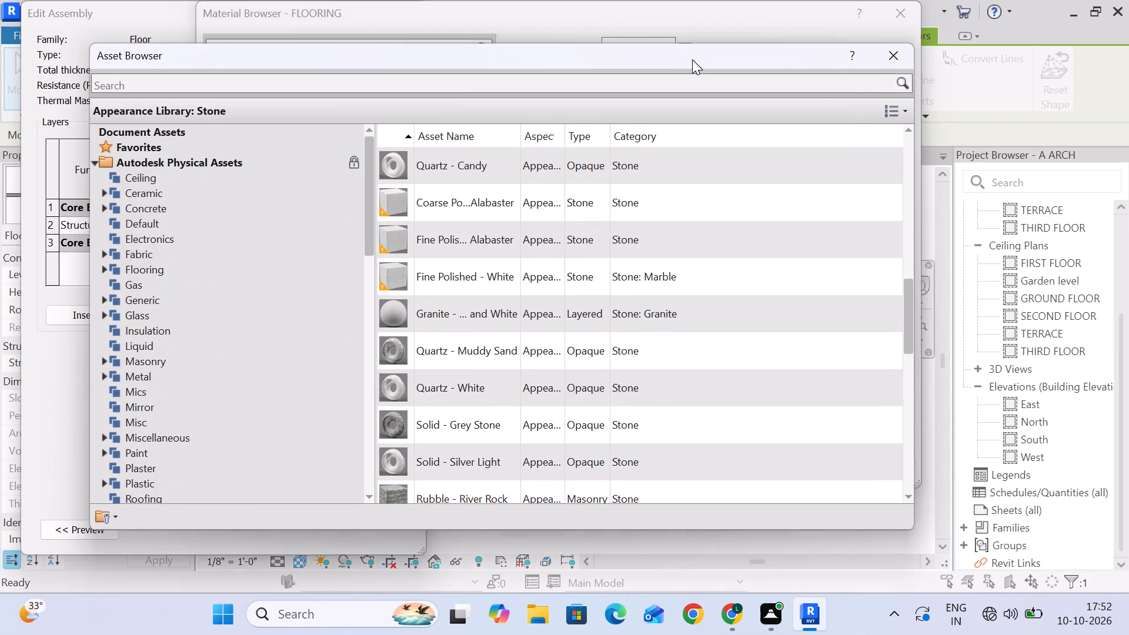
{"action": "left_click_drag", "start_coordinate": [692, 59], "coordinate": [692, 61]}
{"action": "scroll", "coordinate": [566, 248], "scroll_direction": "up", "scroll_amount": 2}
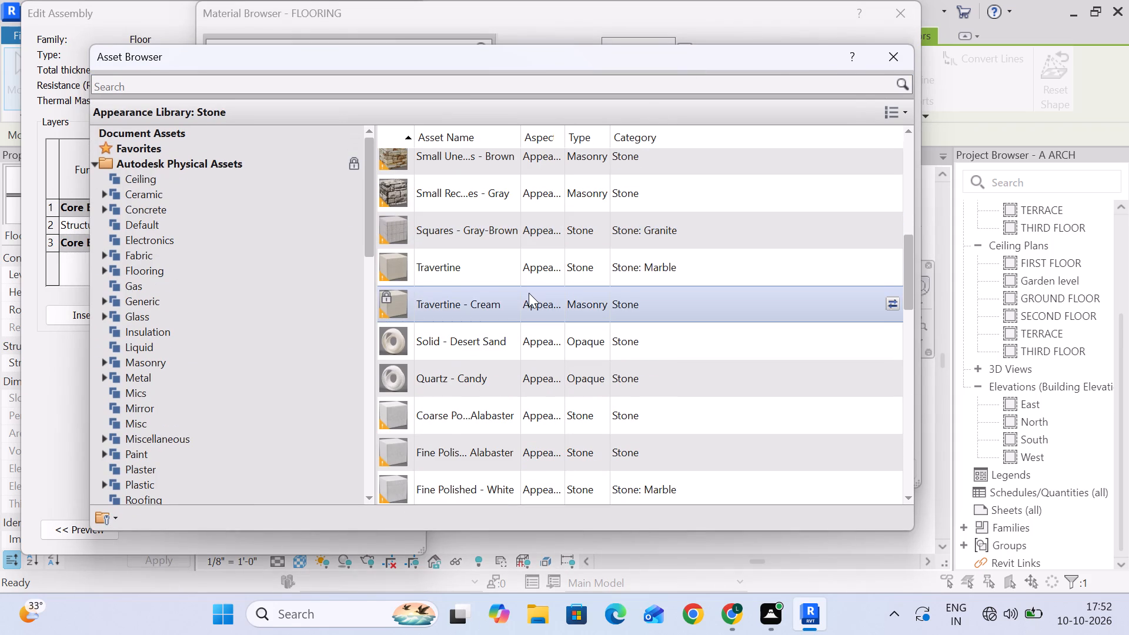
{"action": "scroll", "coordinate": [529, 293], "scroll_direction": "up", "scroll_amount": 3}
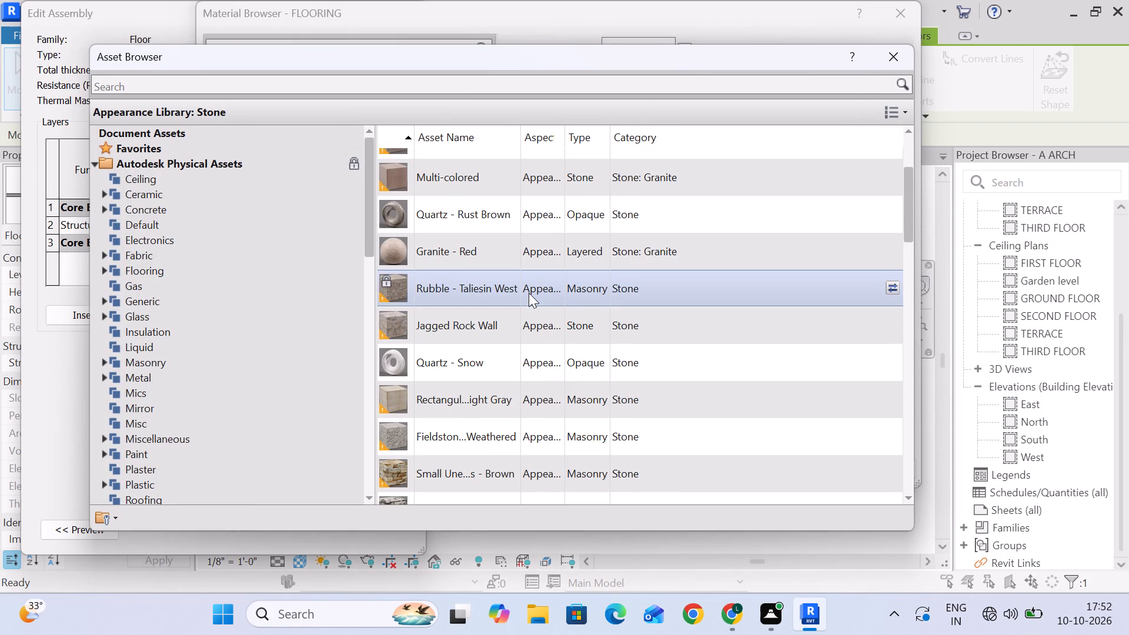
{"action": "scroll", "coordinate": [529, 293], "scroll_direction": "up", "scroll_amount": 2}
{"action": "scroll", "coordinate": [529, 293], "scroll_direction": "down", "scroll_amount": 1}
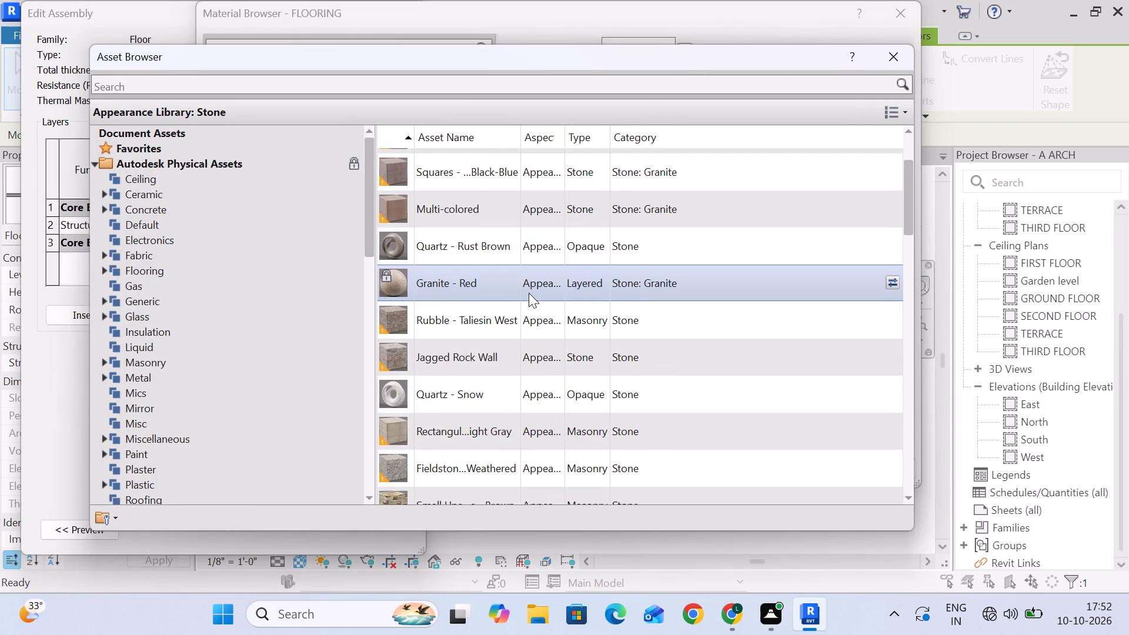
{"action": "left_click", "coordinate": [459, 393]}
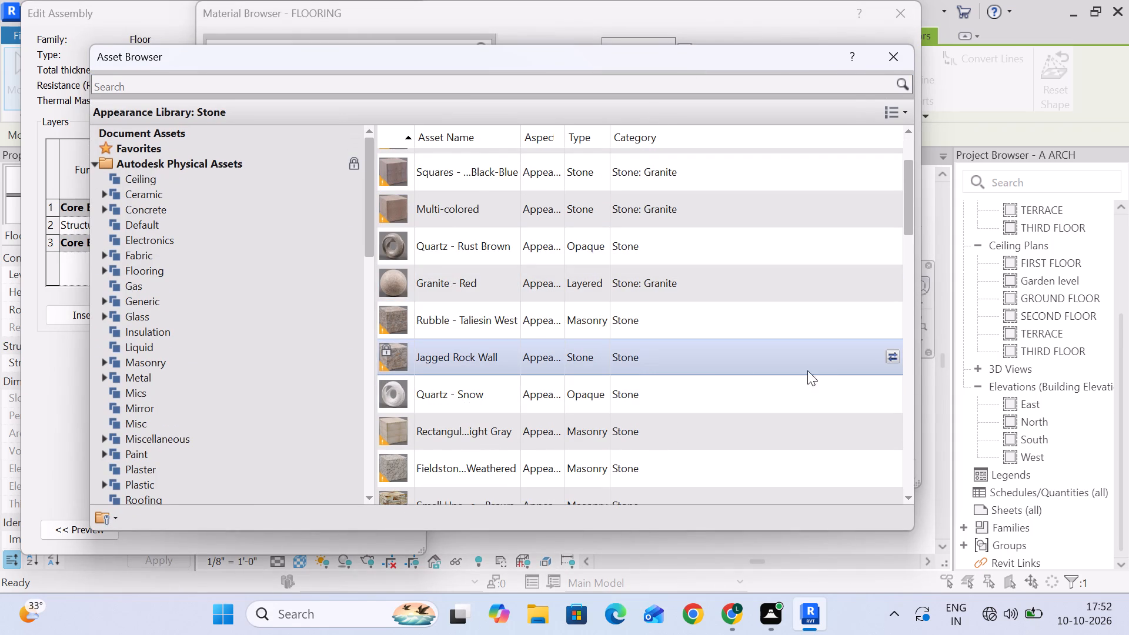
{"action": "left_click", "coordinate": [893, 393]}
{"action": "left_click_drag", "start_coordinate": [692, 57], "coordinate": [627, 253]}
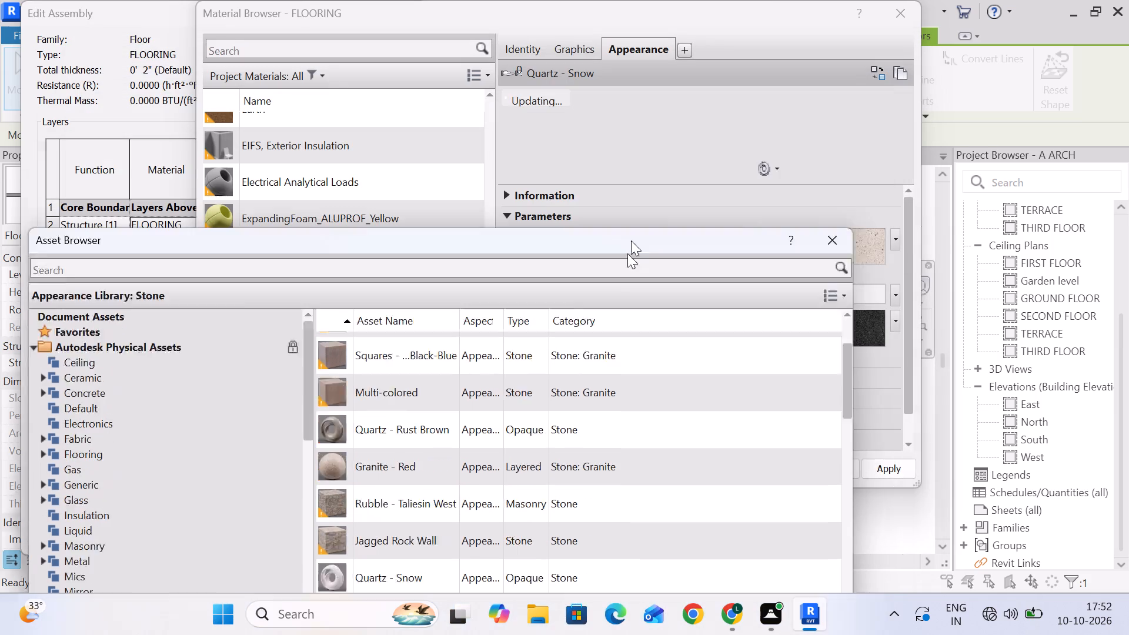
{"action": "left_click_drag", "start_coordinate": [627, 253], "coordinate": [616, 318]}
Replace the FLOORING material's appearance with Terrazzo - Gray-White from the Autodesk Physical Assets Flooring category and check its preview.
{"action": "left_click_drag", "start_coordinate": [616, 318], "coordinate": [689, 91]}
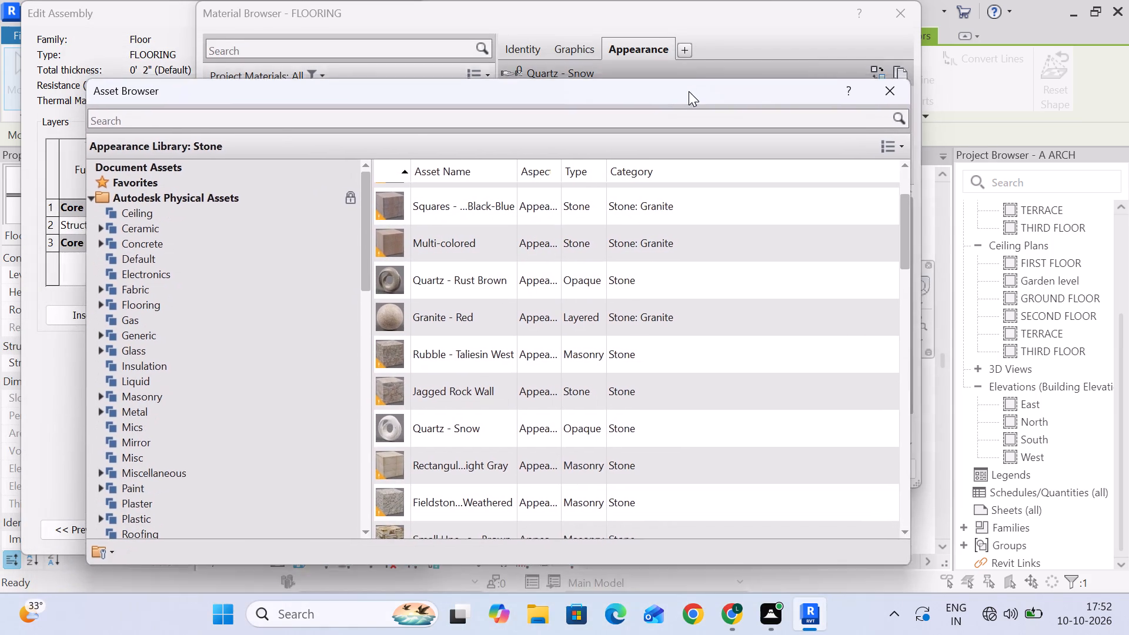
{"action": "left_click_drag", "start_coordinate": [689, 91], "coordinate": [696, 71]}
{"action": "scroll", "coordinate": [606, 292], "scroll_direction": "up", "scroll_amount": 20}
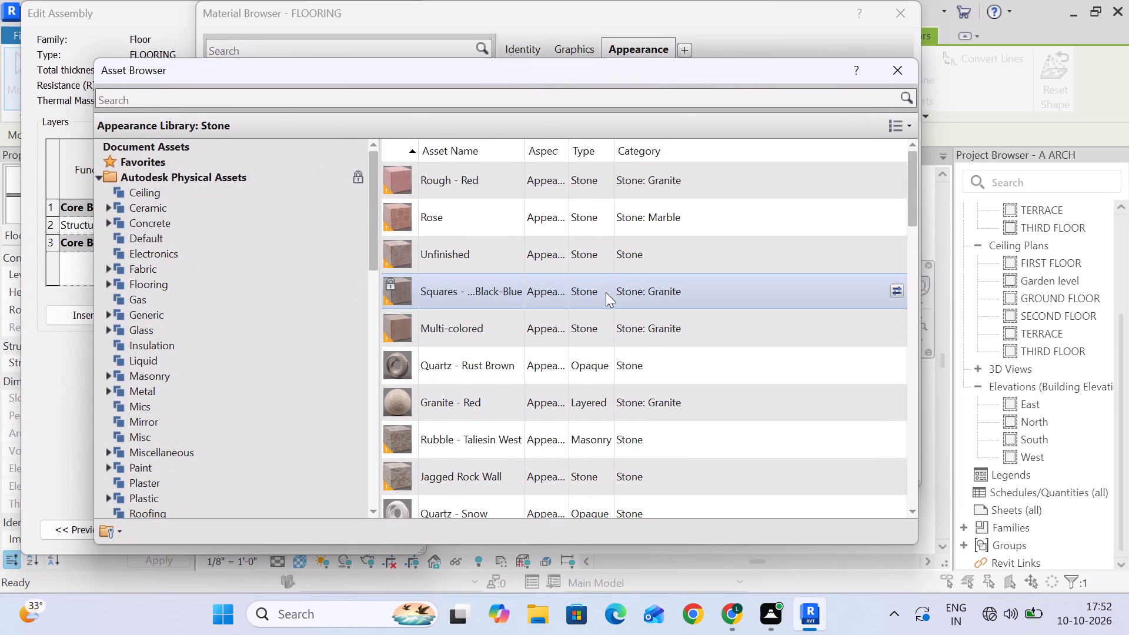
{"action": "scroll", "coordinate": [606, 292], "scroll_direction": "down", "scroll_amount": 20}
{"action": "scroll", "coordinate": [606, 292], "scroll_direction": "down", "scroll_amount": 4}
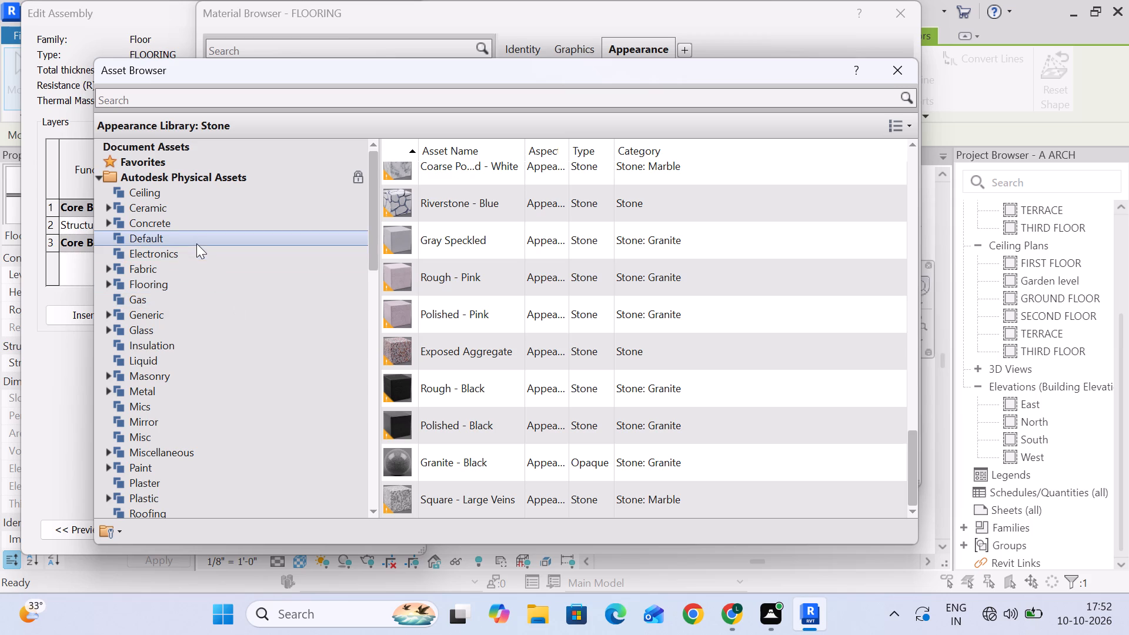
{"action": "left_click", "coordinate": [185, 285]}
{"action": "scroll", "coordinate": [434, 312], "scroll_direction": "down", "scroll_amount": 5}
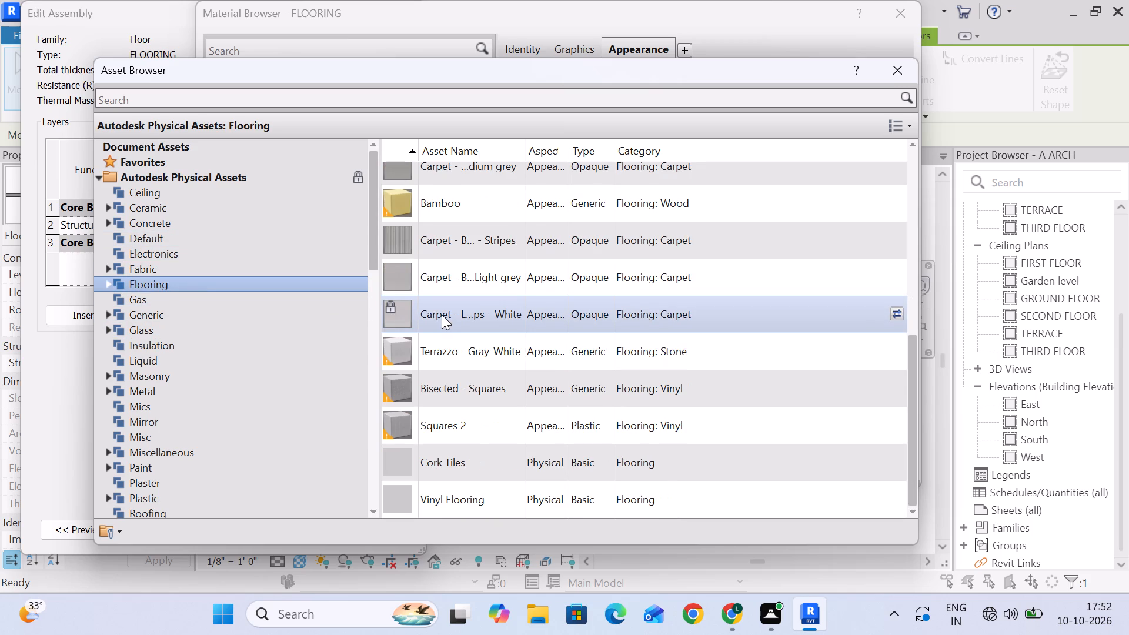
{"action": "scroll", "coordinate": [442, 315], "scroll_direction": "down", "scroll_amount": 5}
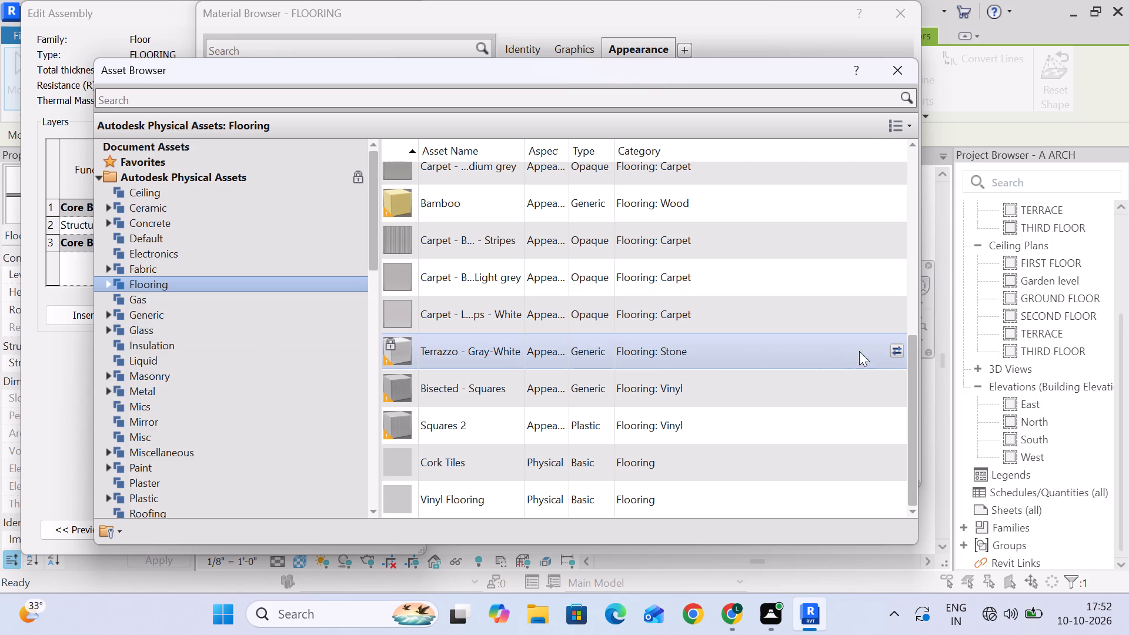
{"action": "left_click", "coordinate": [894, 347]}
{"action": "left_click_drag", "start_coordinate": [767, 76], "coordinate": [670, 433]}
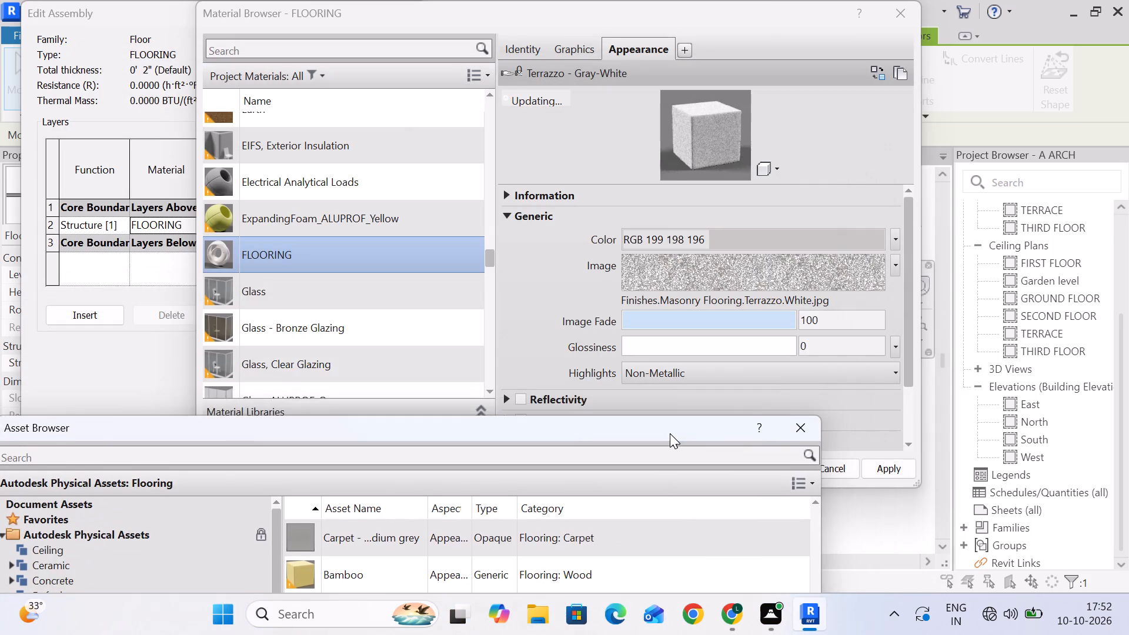
Replace the FLOORING material's appearance with Quartz - White from the Autodesk Physical Assets Stone category and check its preview.
{"action": "left_click_drag", "start_coordinate": [670, 433], "coordinate": [770, 57]}
{"action": "scroll", "coordinate": [243, 356], "scroll_direction": "down", "scroll_amount": 4}
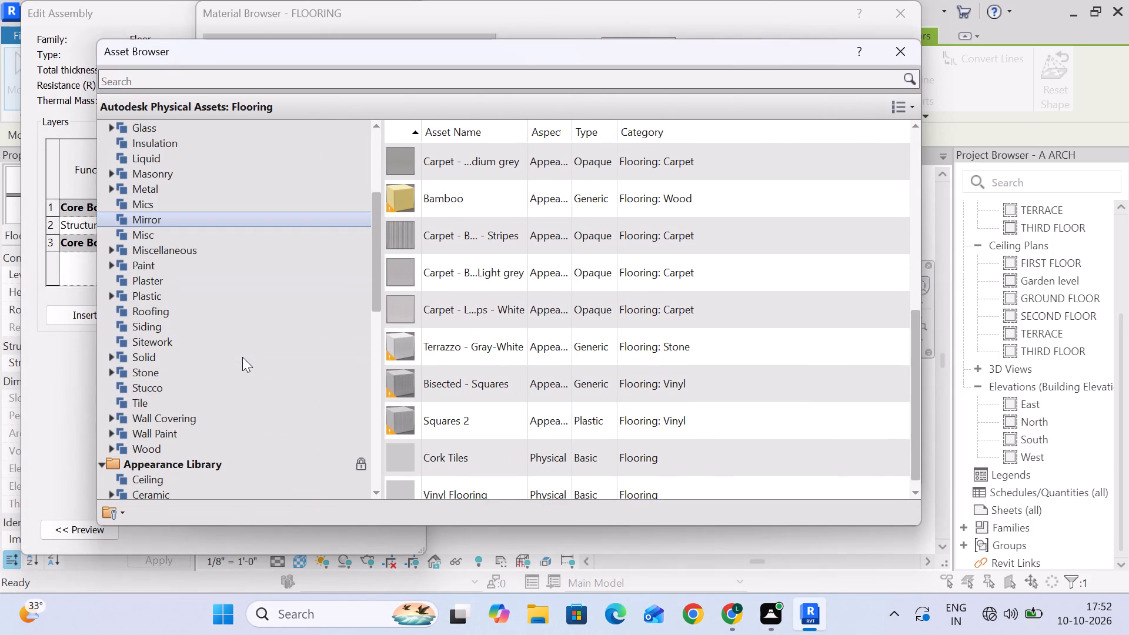
{"action": "left_click", "coordinate": [229, 369]}
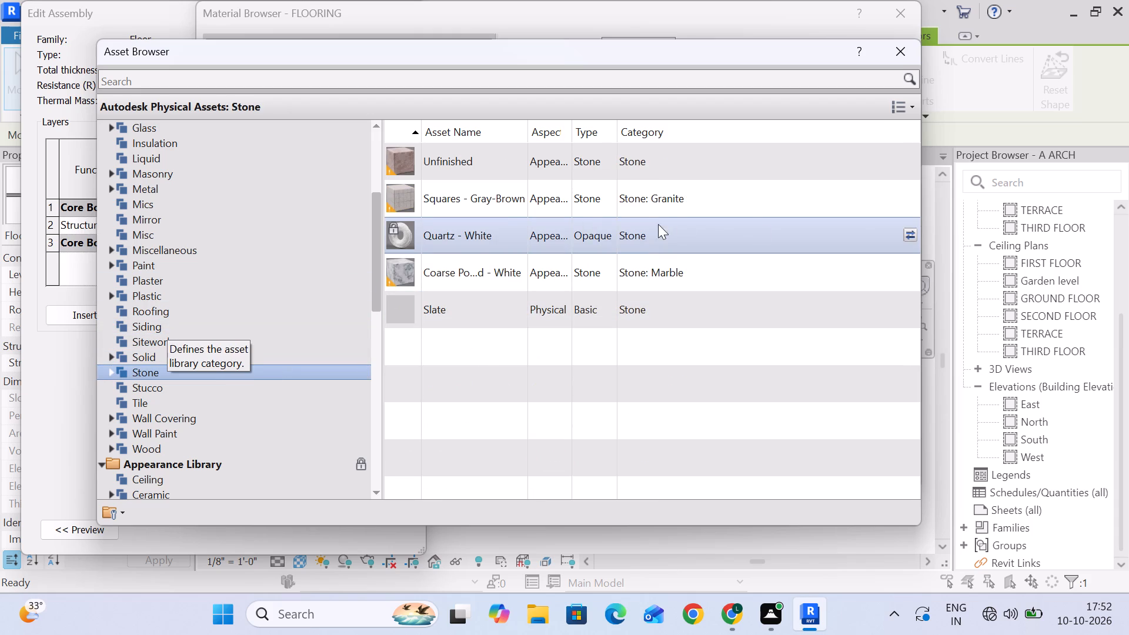
{"action": "left_click", "coordinate": [909, 230]}
{"action": "left_click_drag", "start_coordinate": [677, 55], "coordinate": [677, 85]}
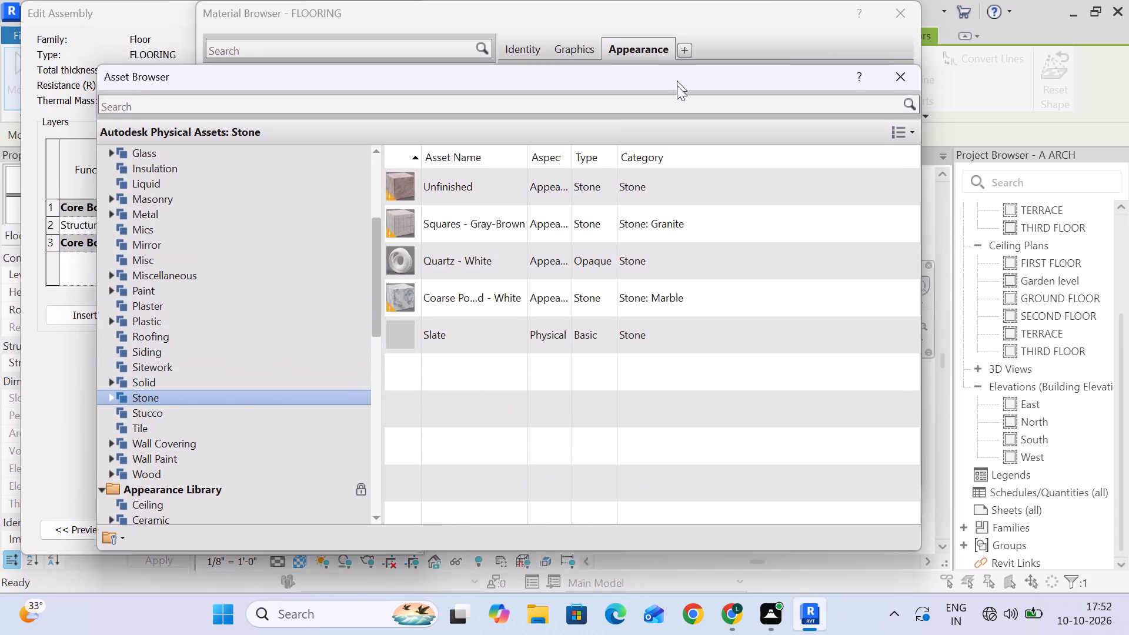
{"action": "left_click_drag", "start_coordinate": [677, 85], "coordinate": [671, 428]}
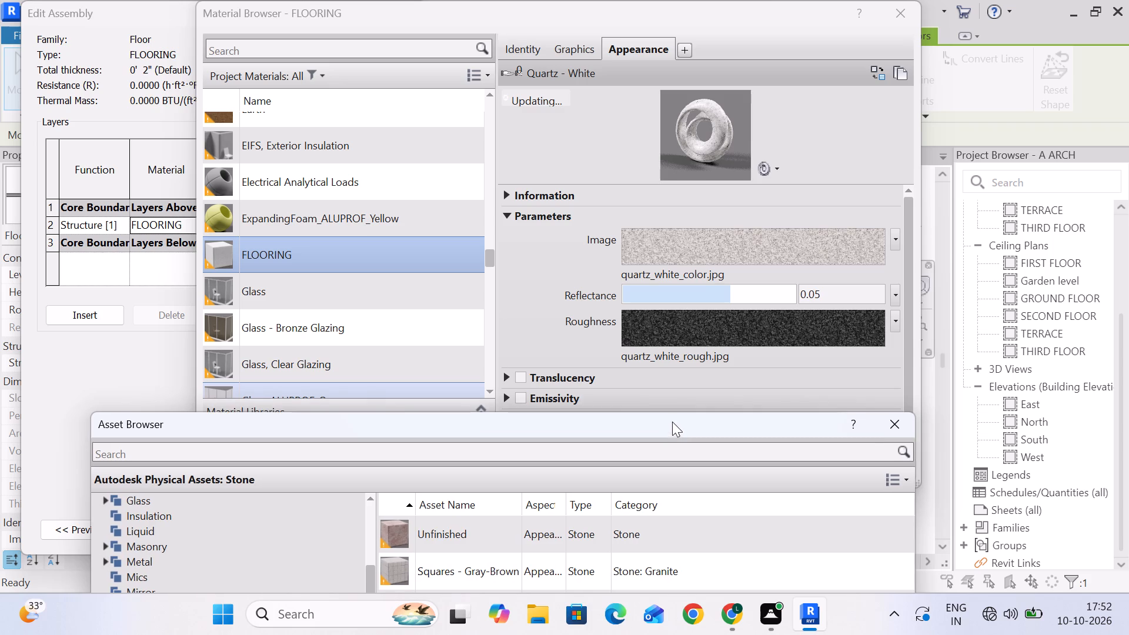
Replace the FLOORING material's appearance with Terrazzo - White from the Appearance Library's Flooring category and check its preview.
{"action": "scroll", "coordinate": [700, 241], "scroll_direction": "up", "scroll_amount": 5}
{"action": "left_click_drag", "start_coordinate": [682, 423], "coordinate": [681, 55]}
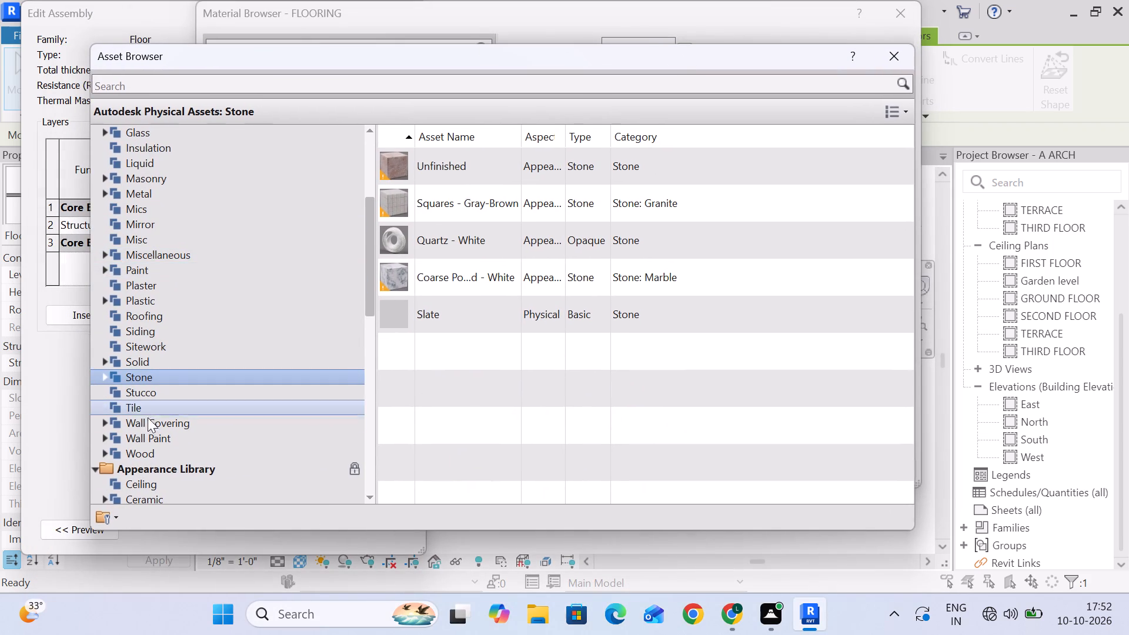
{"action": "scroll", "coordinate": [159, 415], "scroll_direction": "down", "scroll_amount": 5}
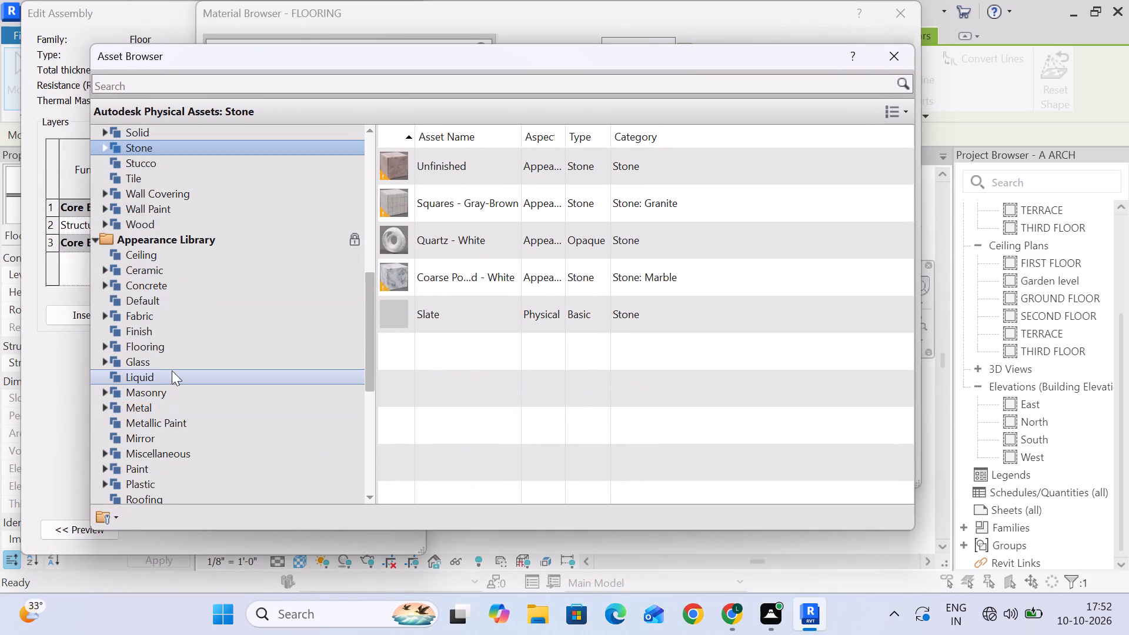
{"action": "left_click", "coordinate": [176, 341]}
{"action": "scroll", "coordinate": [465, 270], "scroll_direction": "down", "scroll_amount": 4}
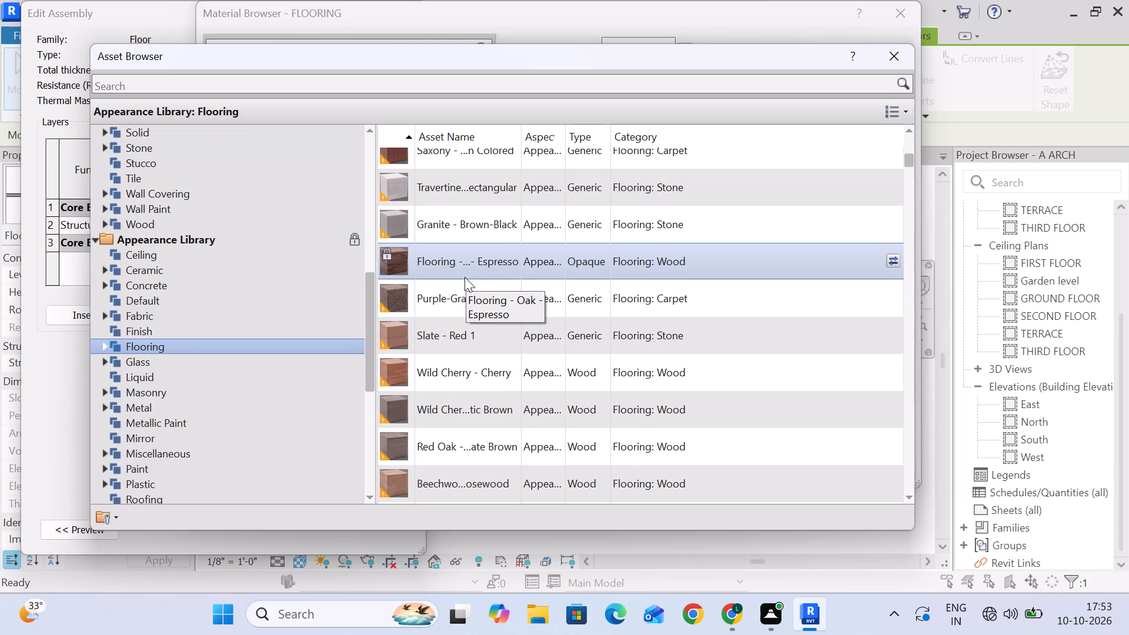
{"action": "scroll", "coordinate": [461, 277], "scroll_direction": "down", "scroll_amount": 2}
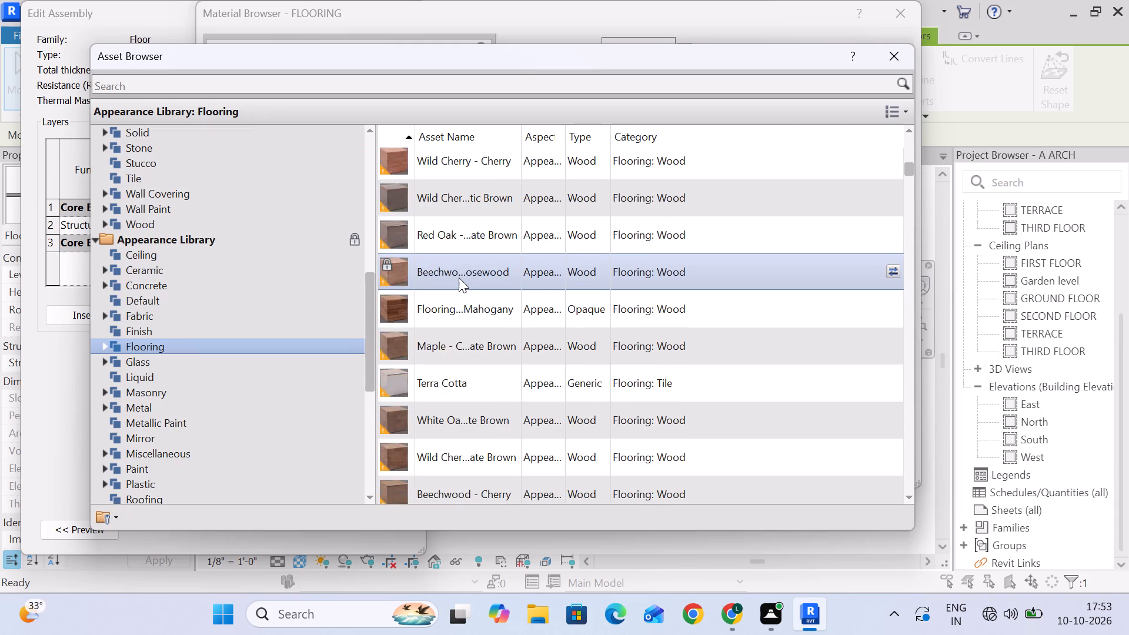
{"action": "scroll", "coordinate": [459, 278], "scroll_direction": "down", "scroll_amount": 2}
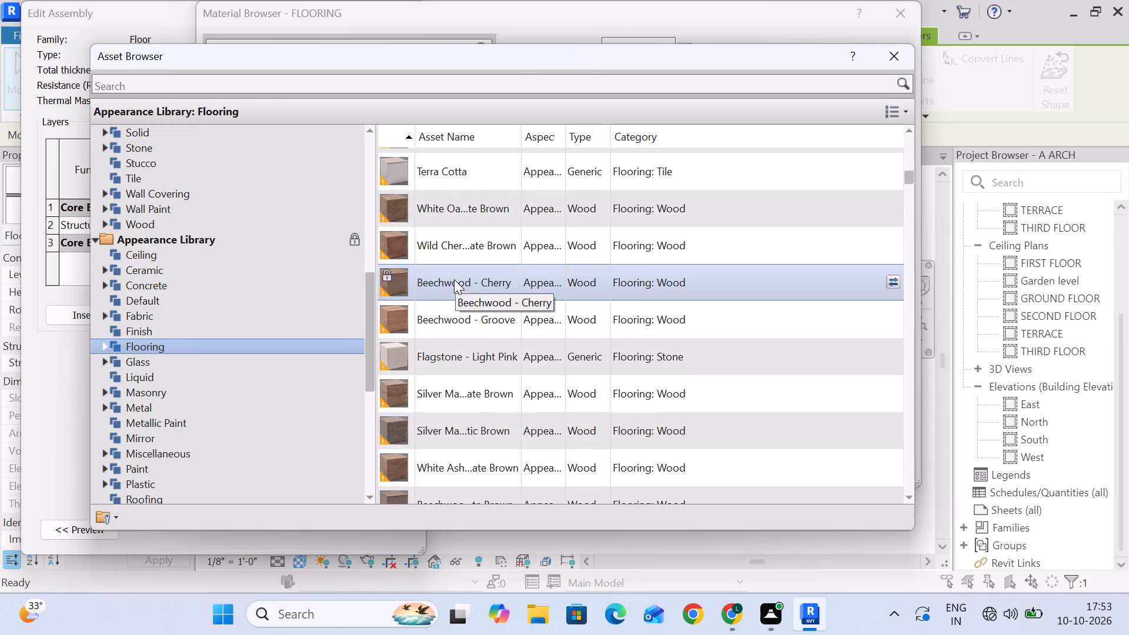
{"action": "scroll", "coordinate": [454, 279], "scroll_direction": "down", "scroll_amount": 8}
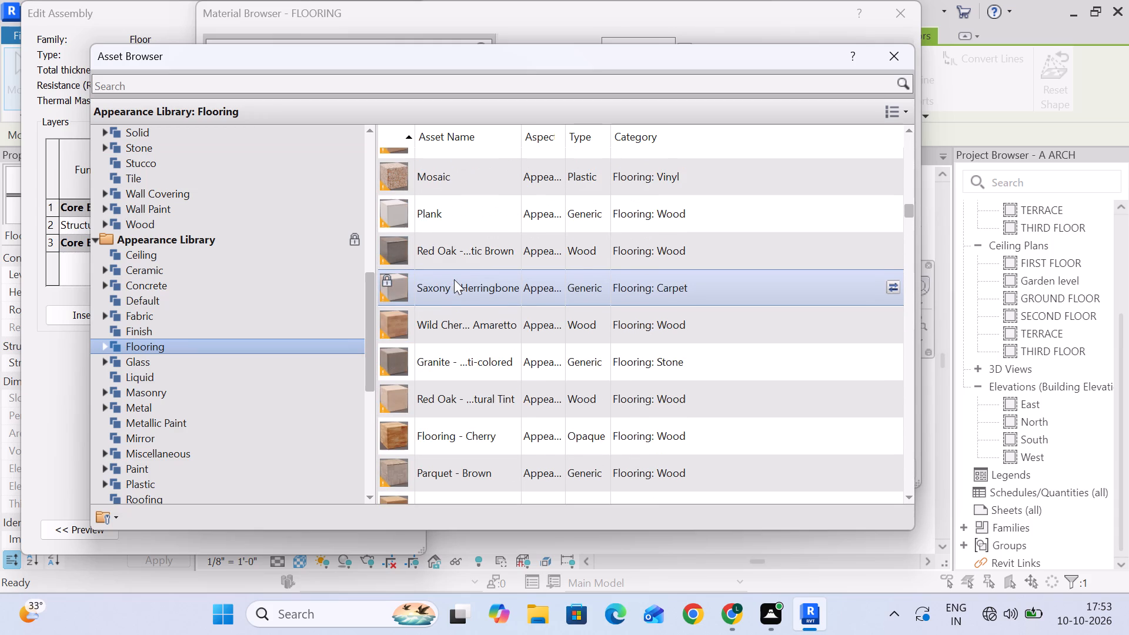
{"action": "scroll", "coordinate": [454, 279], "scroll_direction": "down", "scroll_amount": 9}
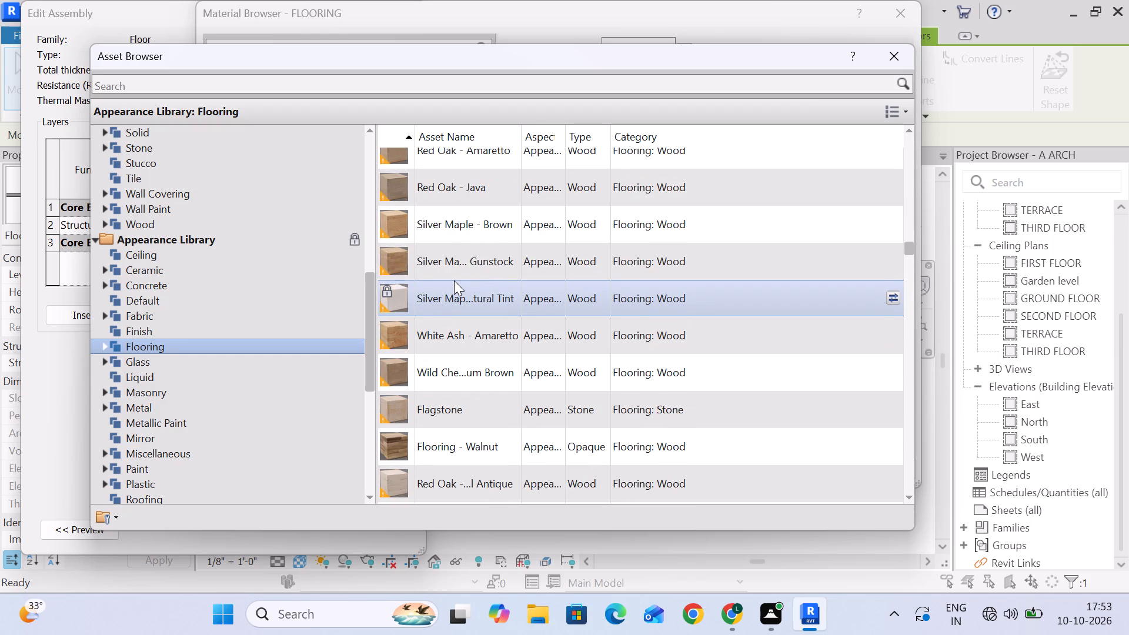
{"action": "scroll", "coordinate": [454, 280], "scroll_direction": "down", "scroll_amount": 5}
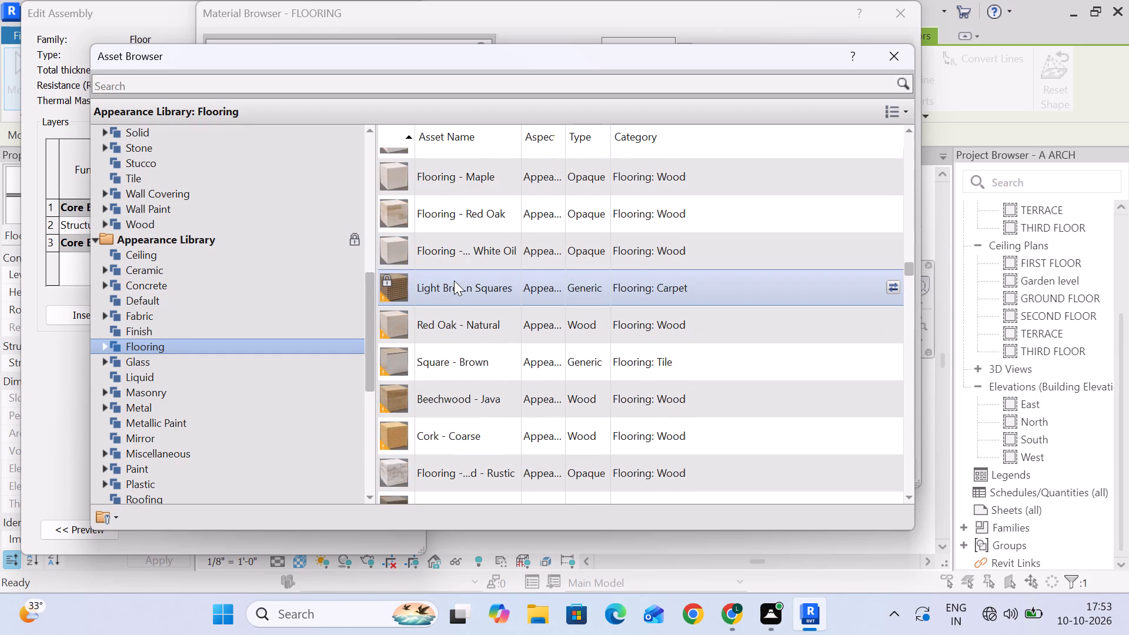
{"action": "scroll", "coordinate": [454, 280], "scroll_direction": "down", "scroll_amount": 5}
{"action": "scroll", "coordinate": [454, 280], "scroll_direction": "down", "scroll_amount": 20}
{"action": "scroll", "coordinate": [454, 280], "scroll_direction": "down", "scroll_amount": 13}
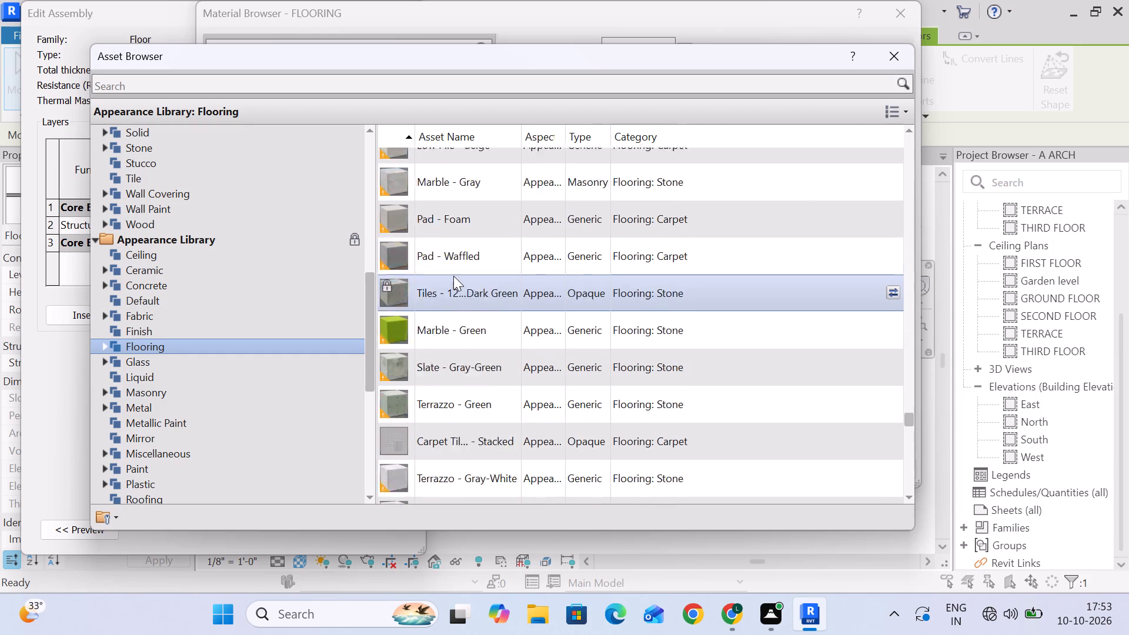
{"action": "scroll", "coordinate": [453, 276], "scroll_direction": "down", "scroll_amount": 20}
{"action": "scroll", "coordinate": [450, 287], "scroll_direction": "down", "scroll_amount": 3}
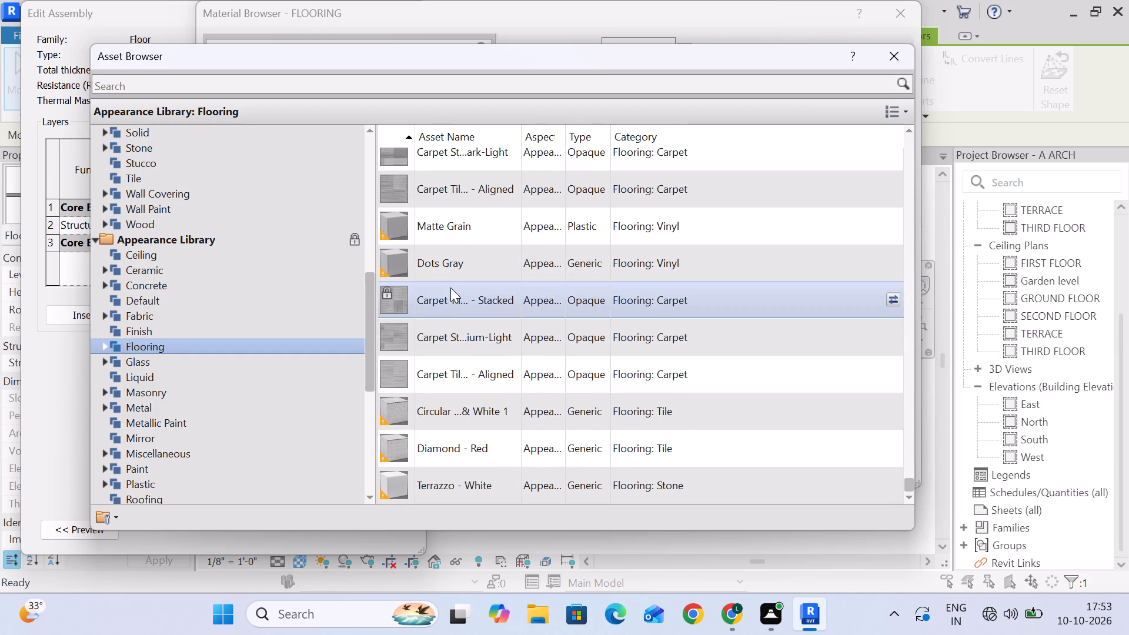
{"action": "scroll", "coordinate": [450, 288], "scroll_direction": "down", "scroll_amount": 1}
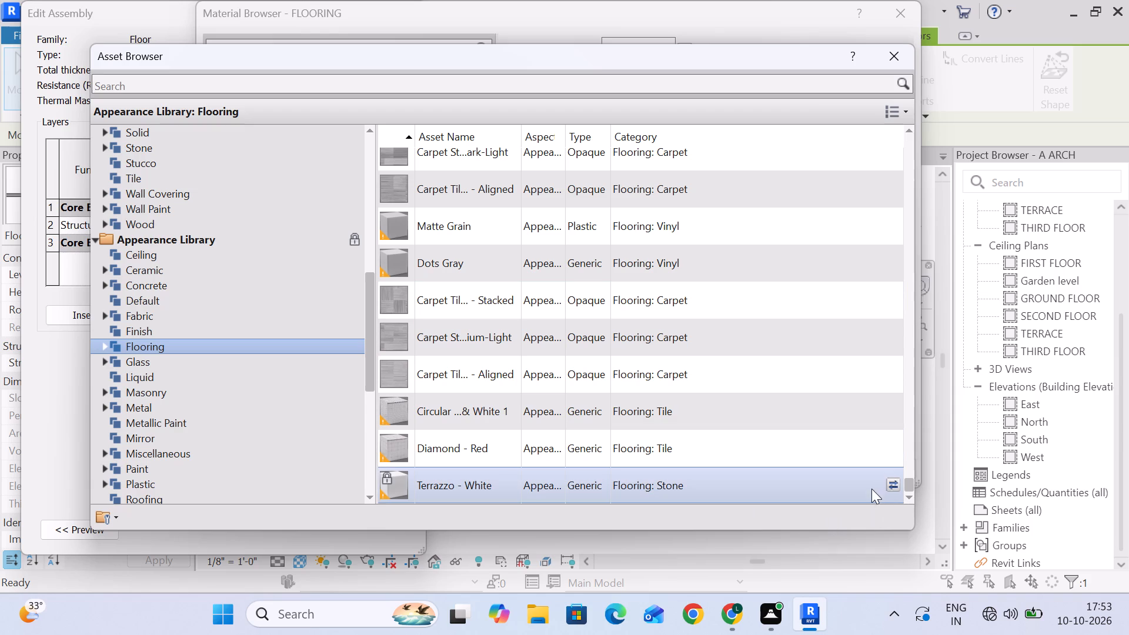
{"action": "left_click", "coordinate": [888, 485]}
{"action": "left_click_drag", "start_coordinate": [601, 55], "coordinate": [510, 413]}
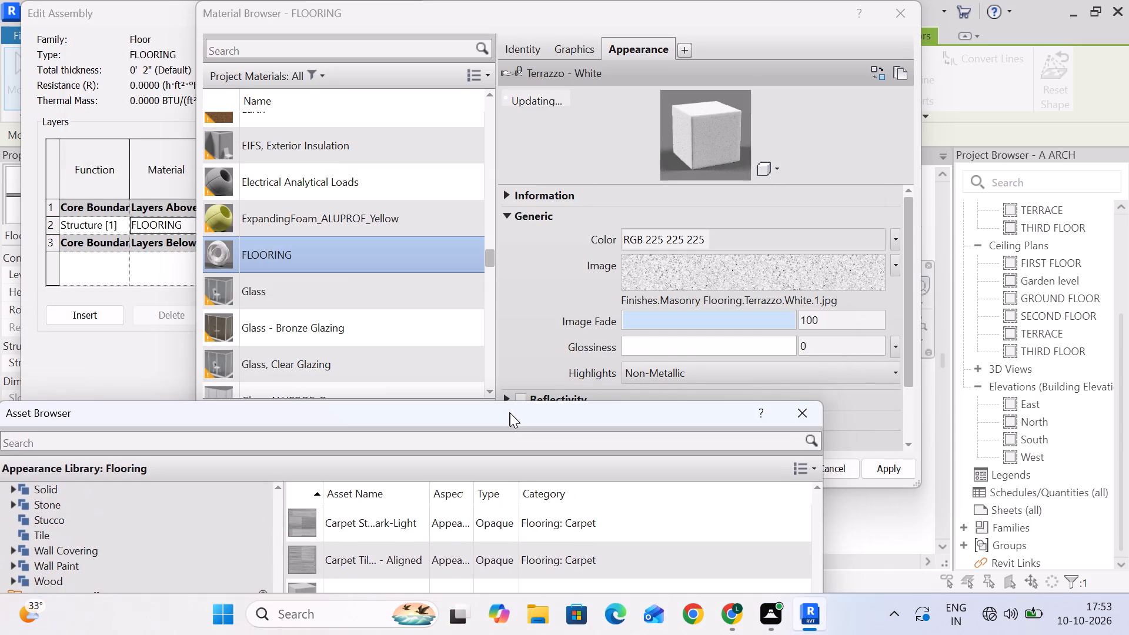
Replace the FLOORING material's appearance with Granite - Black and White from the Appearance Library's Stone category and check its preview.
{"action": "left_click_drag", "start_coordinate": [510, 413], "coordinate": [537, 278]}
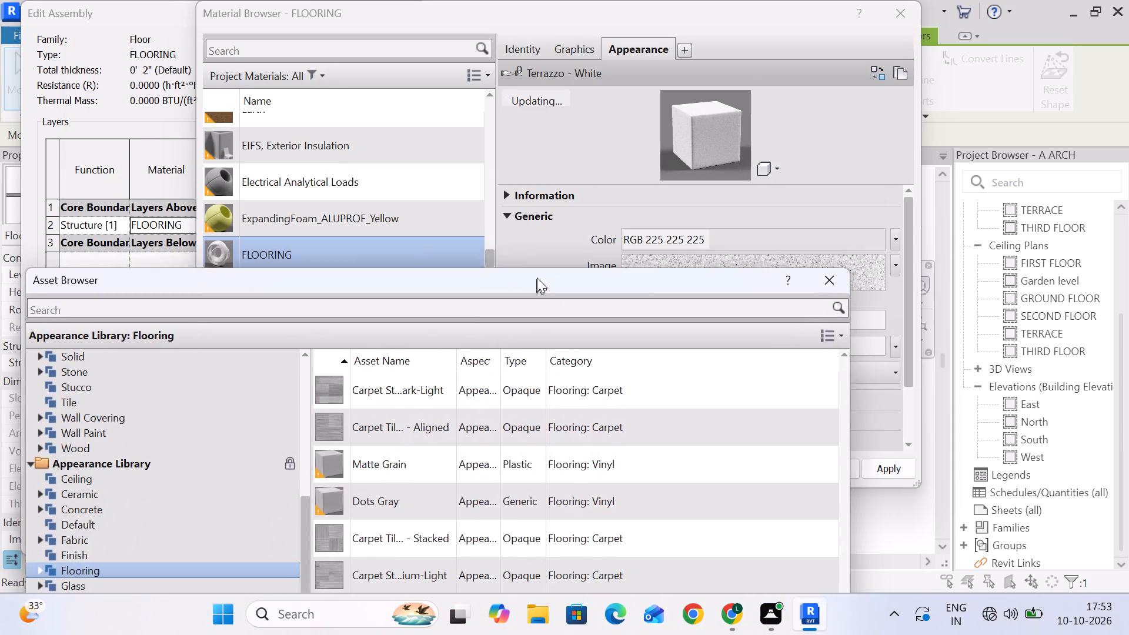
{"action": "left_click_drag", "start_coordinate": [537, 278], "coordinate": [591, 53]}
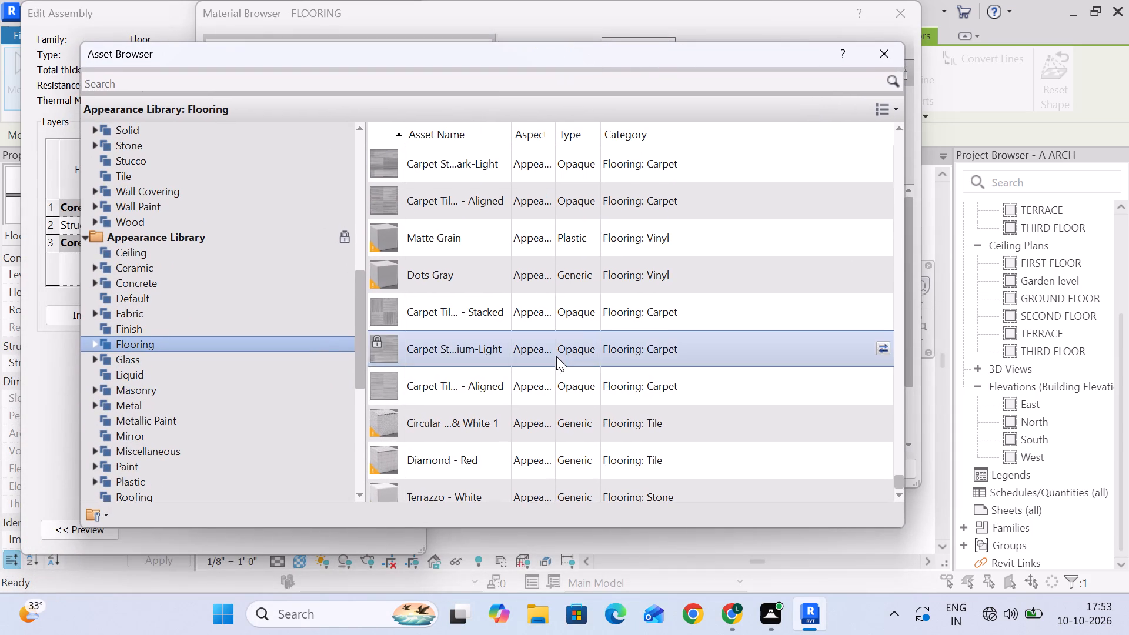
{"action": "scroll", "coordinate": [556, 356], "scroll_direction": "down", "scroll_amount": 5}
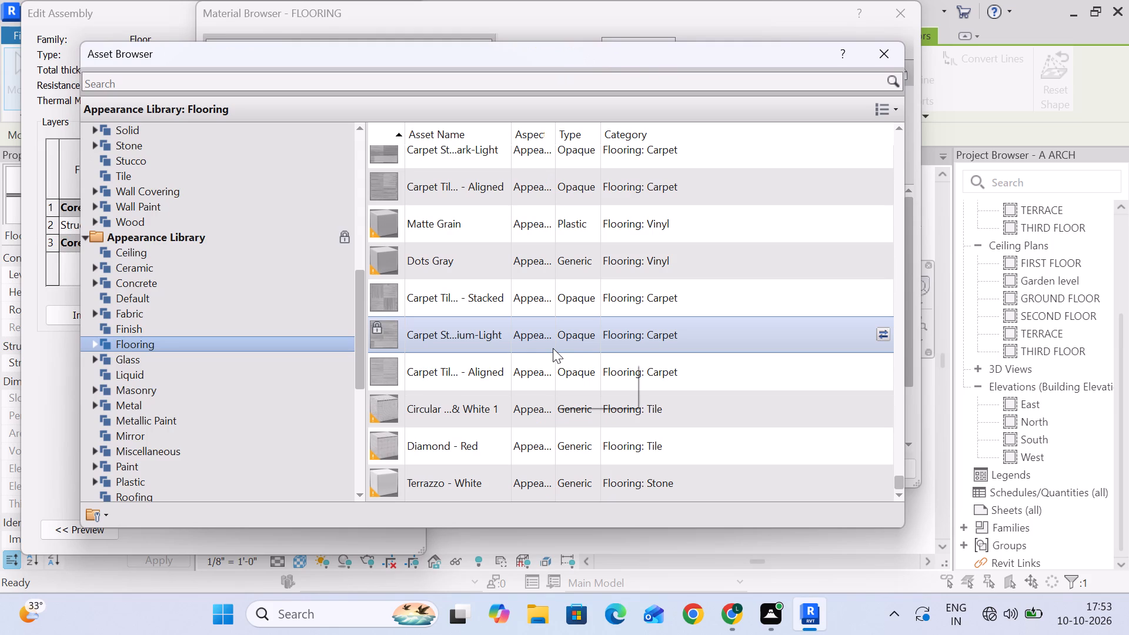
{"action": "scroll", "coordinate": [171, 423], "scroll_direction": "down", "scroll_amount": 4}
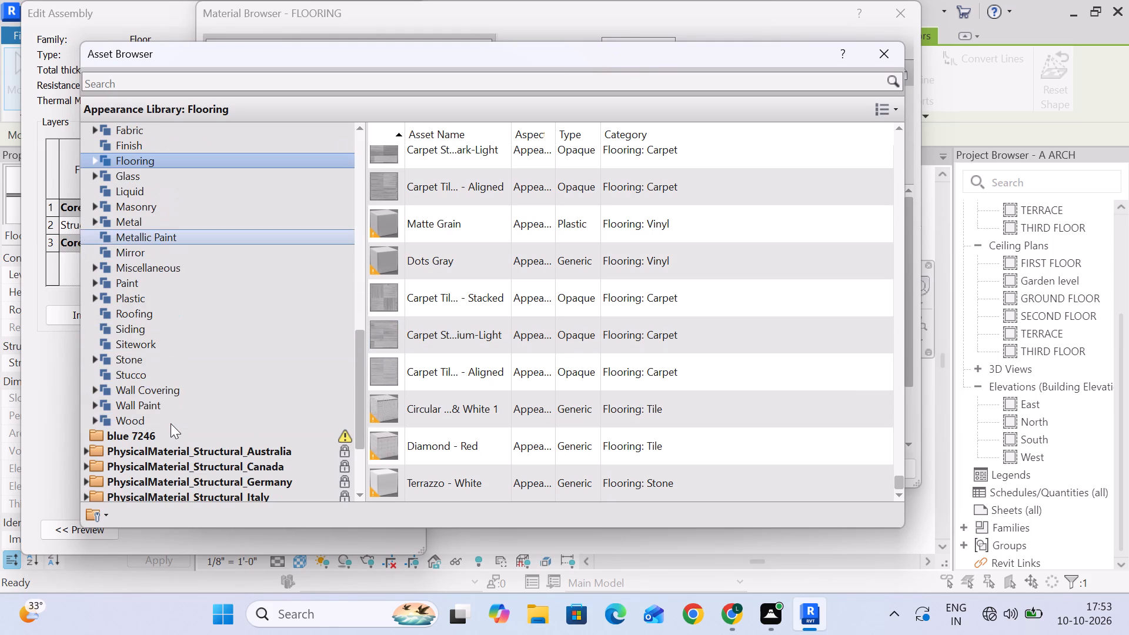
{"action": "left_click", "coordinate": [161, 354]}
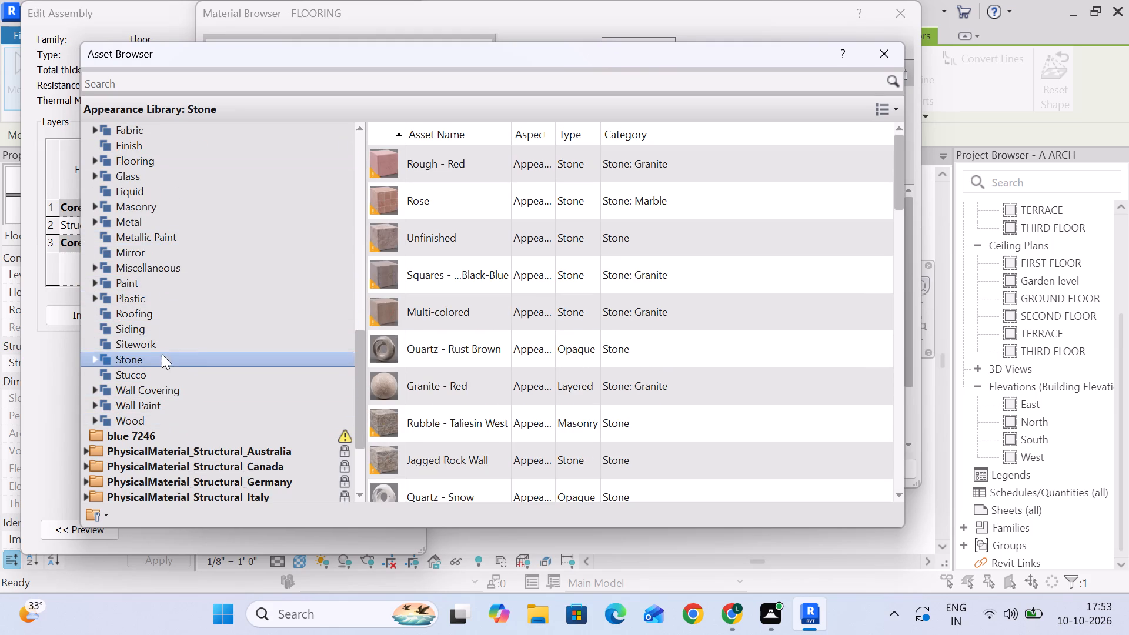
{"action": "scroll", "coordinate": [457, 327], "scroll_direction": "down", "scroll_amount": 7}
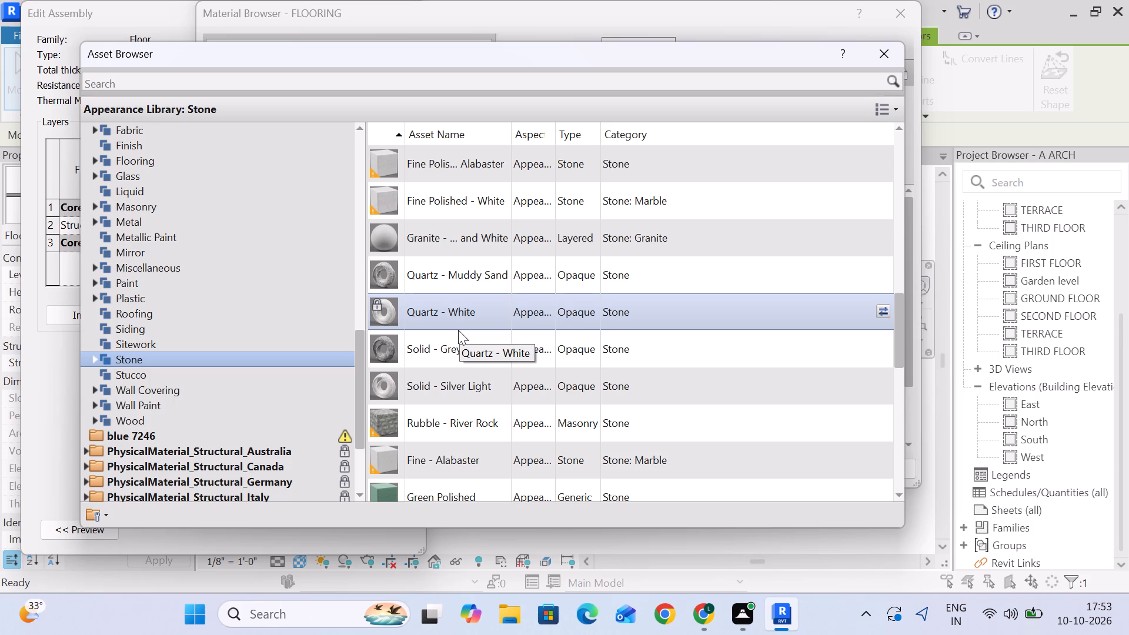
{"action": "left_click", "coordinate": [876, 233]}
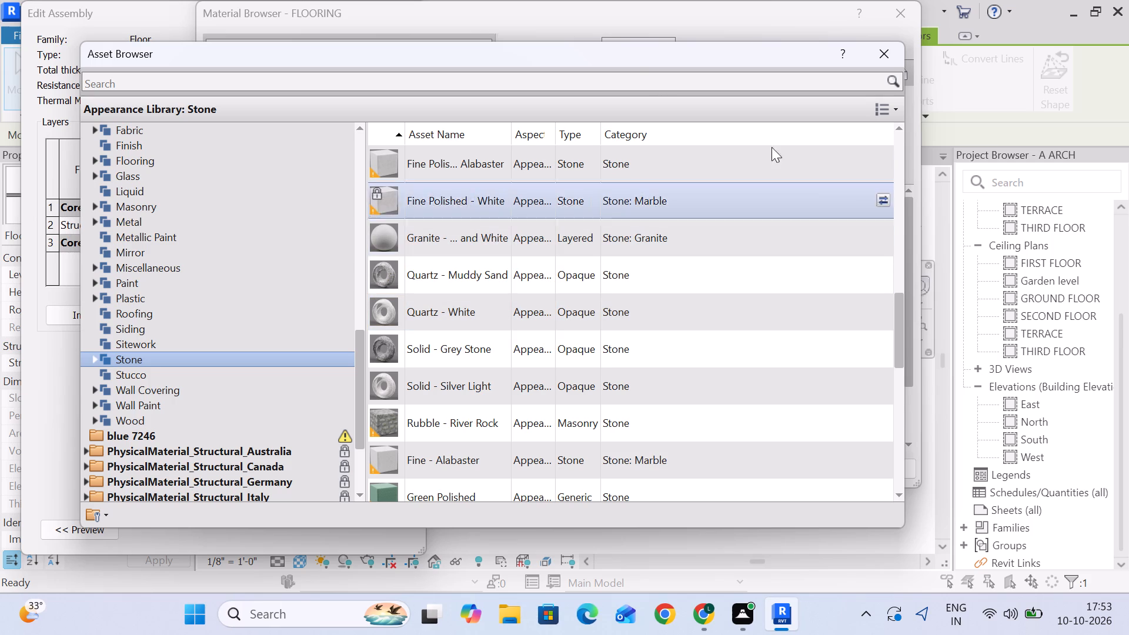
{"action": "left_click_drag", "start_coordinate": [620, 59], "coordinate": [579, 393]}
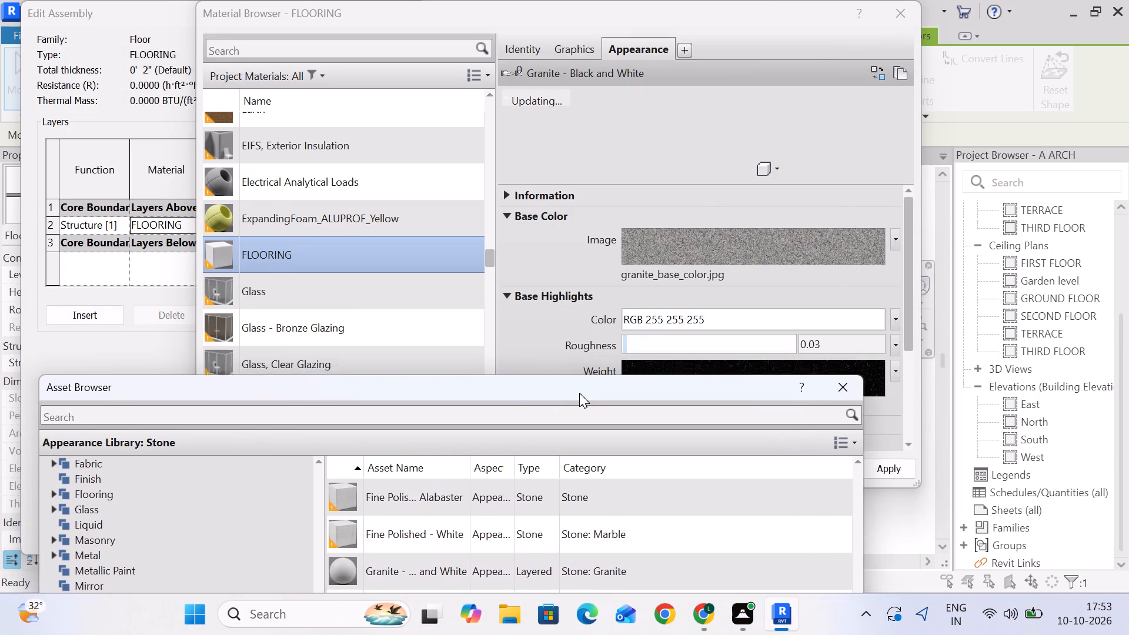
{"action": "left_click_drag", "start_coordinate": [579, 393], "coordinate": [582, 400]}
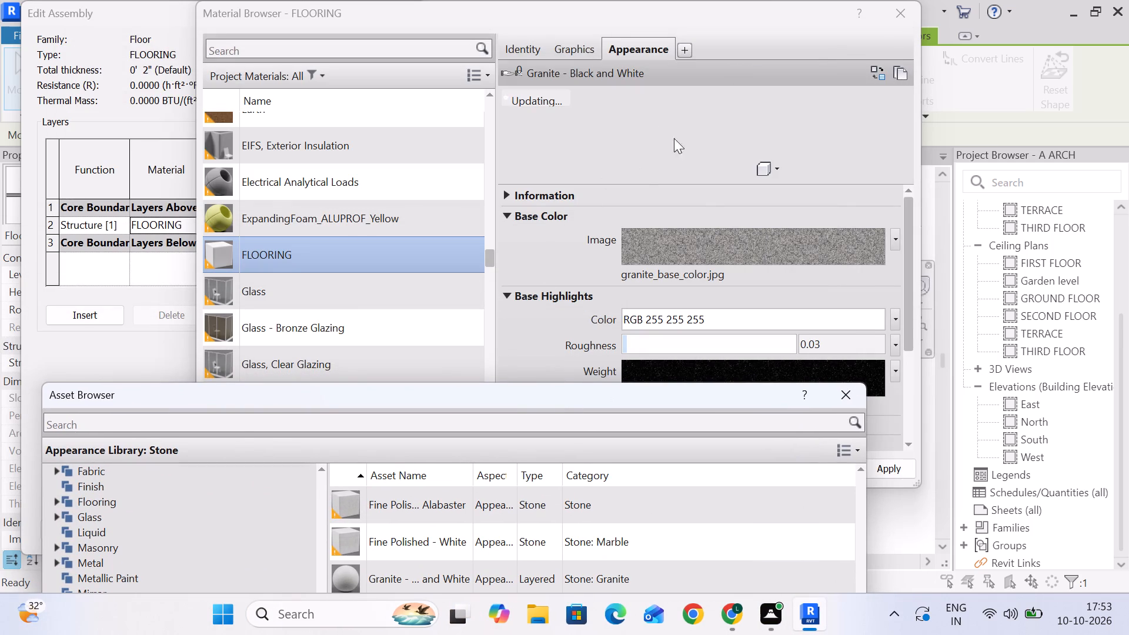
Enable Use Render Appearance in the FLOORING material's shading graphics and return to its appearance settings.
{"action": "left_click", "coordinate": [577, 44]}
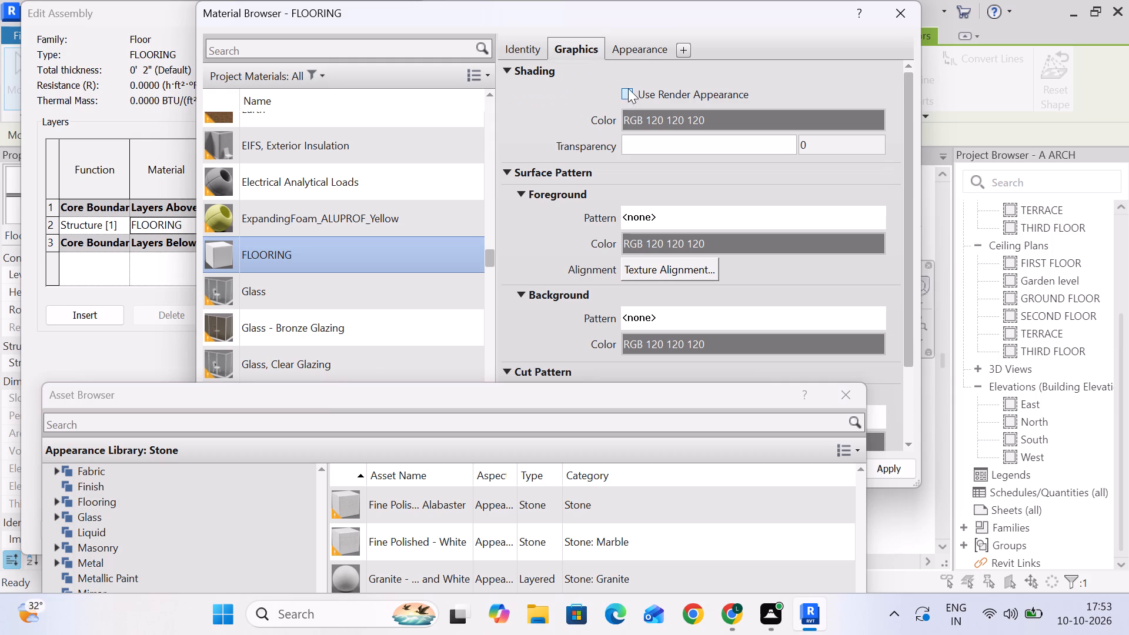
{"action": "left_click", "coordinate": [628, 89]}
{"action": "left_click", "coordinate": [637, 57]}
{"action": "left_click", "coordinate": [640, 42]}
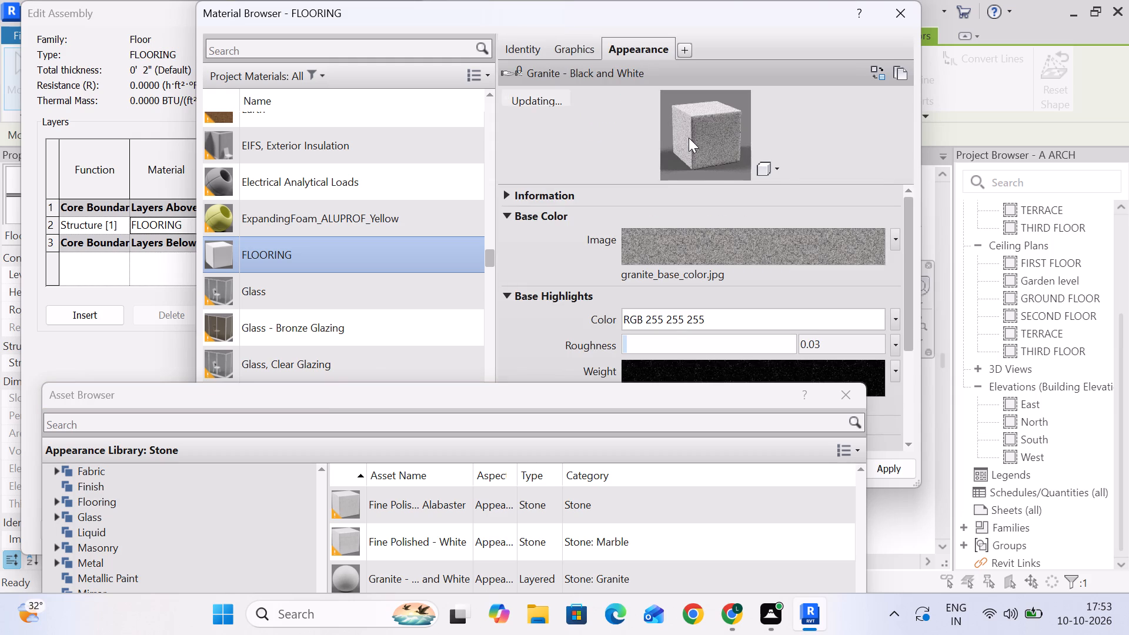
Replace the FLOORING material's appearance with Marble (White) from the Appearance Library's Stone category, check its preview and close the Asset Browser.
{"action": "left_click_drag", "start_coordinate": [623, 396], "coordinate": [634, 320]}
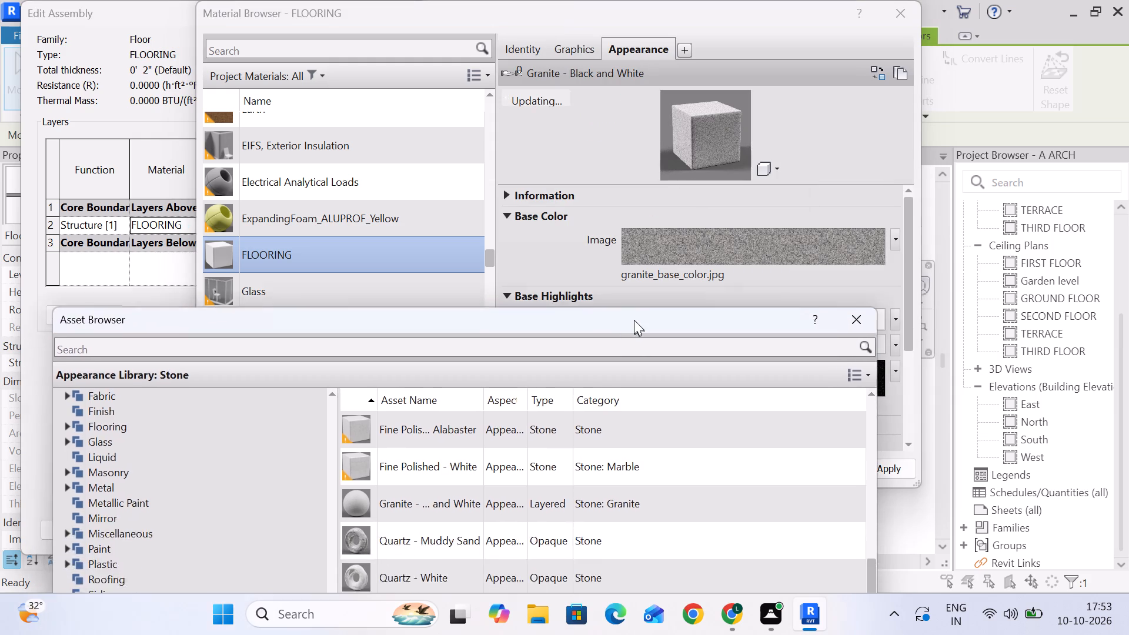
{"action": "left_click_drag", "start_coordinate": [634, 320], "coordinate": [661, 70]}
{"action": "scroll", "coordinate": [468, 300], "scroll_direction": "down", "scroll_amount": 6}
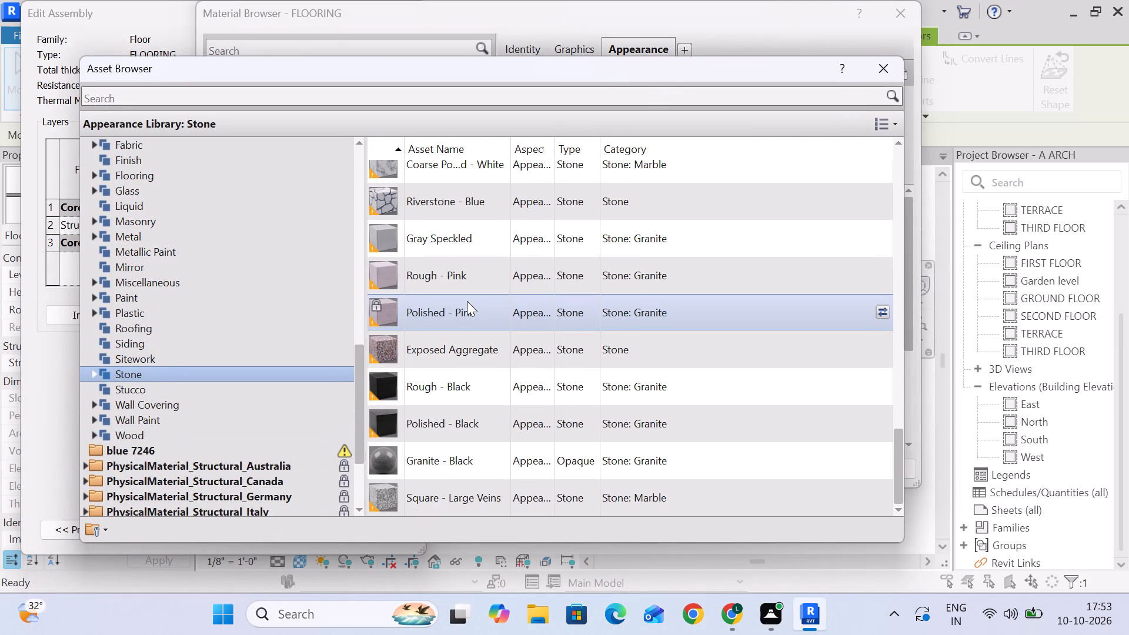
{"action": "scroll", "coordinate": [465, 299], "scroll_direction": "down", "scroll_amount": 5}
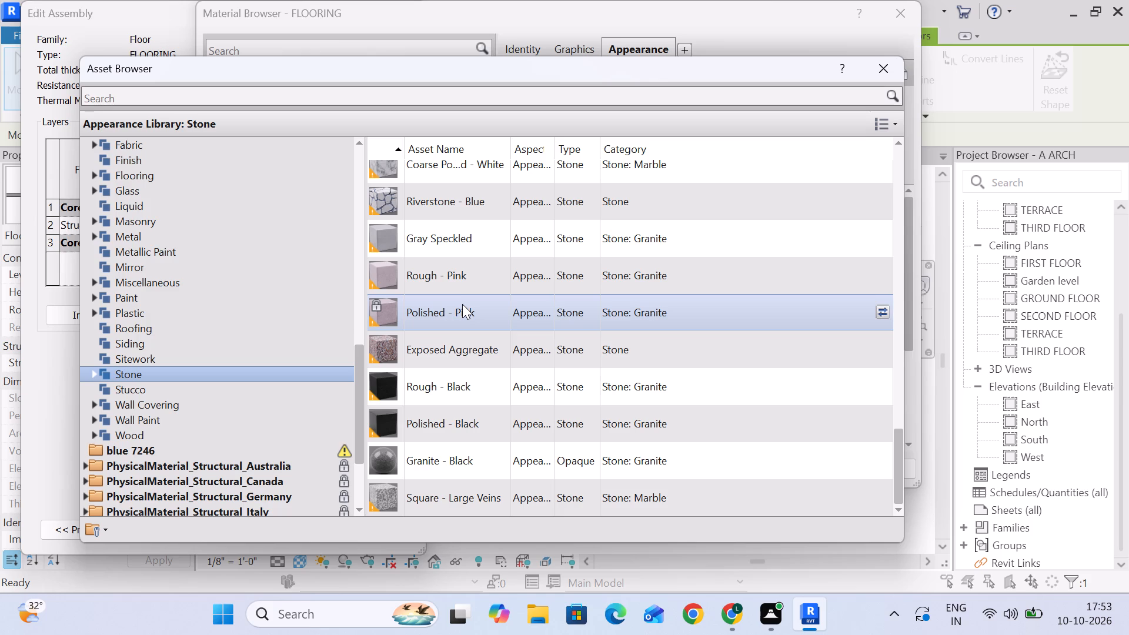
{"action": "scroll", "coordinate": [462, 304], "scroll_direction": "up", "scroll_amount": 4}
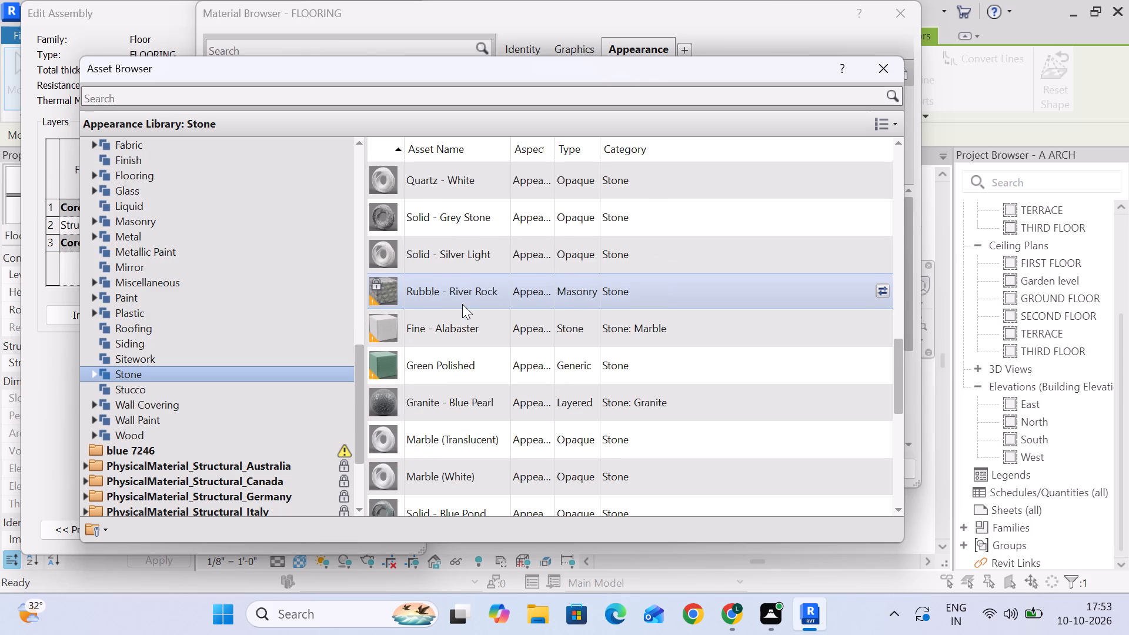
{"action": "scroll", "coordinate": [462, 304], "scroll_direction": "down", "scroll_amount": 2}
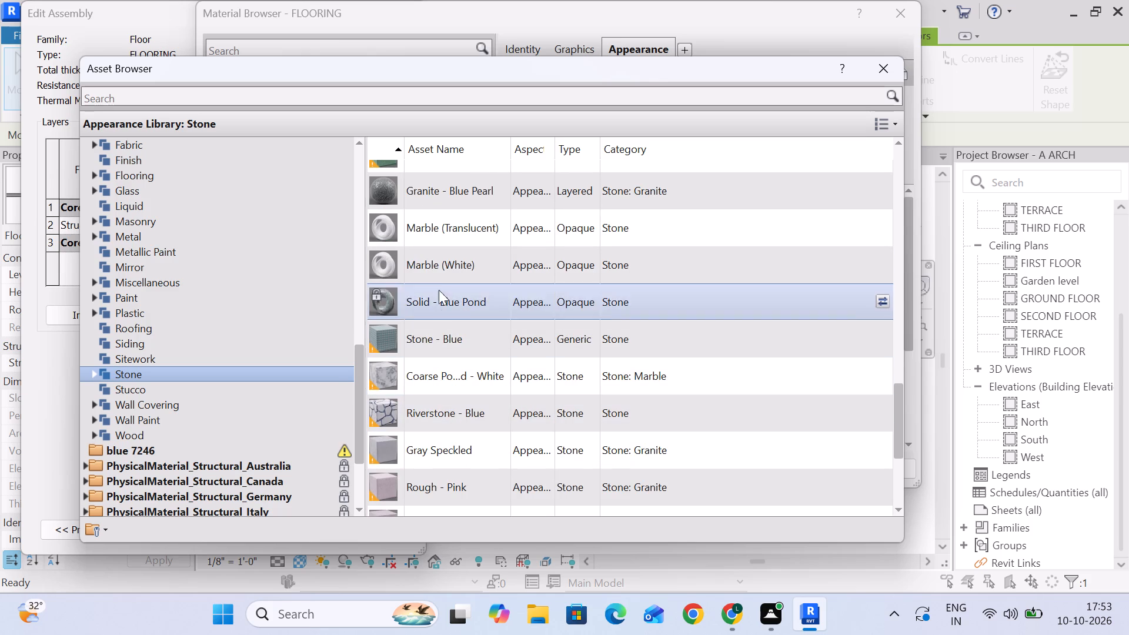
{"action": "left_click", "coordinate": [884, 266]}
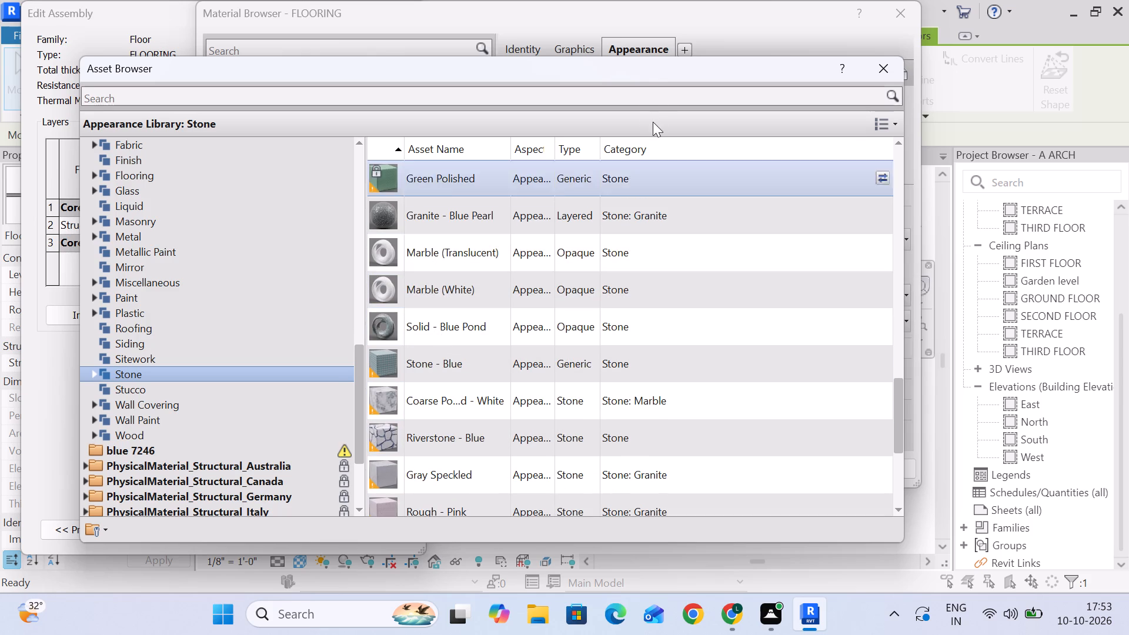
{"action": "left_click_drag", "start_coordinate": [596, 72], "coordinate": [540, 392]}
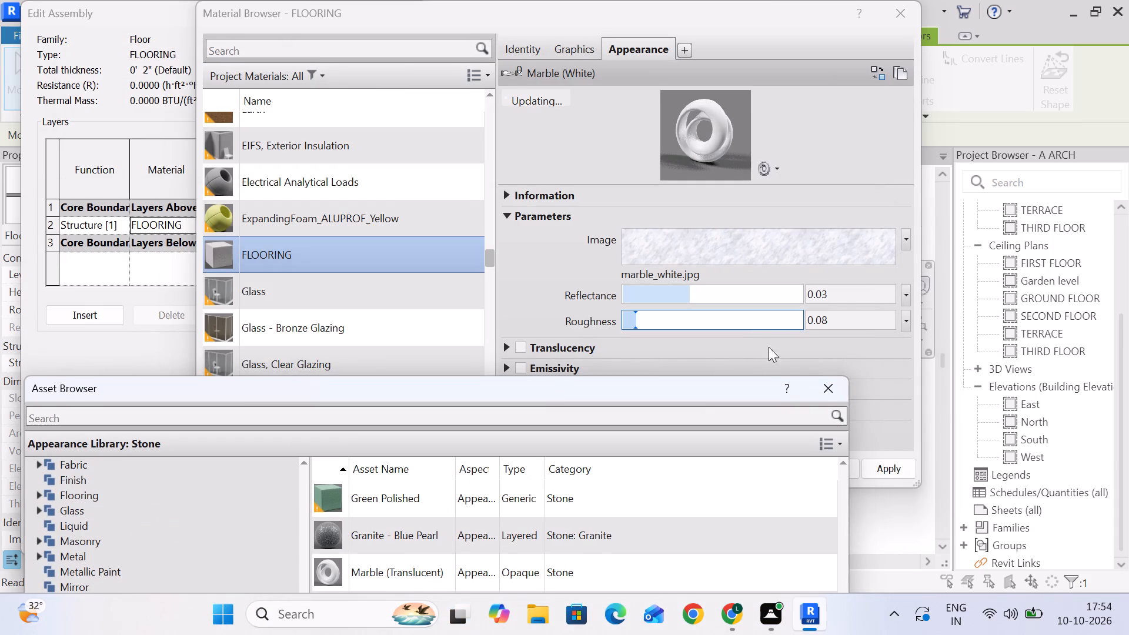
{"action": "left_click_drag", "start_coordinate": [695, 389], "coordinate": [753, 71]}
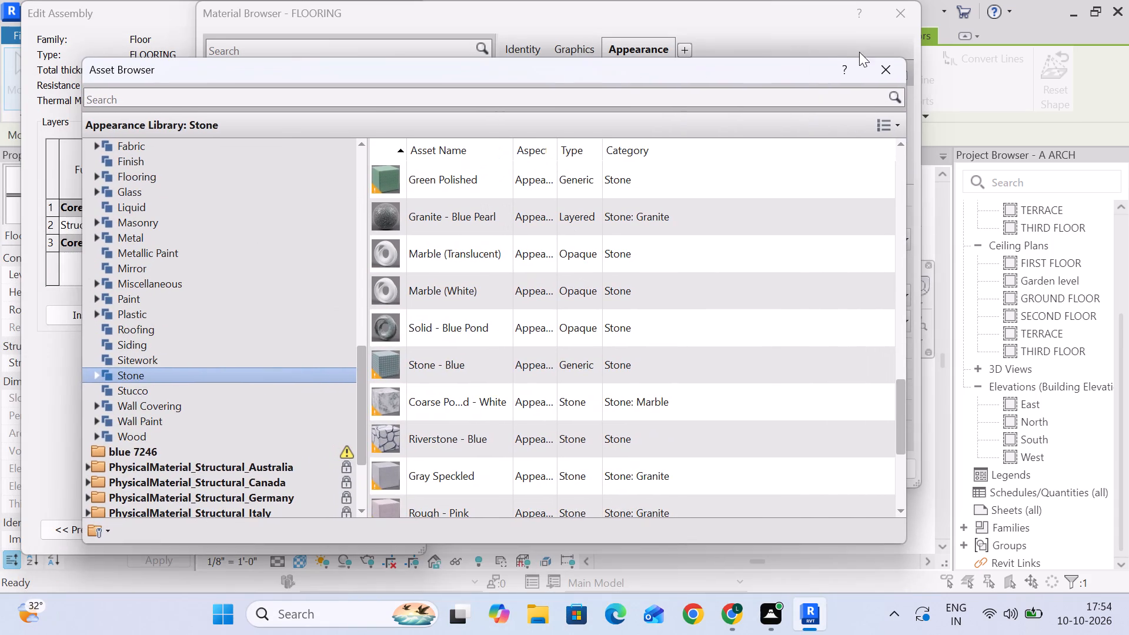
{"action": "left_click_drag", "start_coordinate": [891, 71], "coordinate": [891, 78]}
Unlink the marble texture's scale dimensions and set its sample size to 4'-0" wide by 2'-0" high.
{"action": "left_click", "coordinate": [786, 265]}
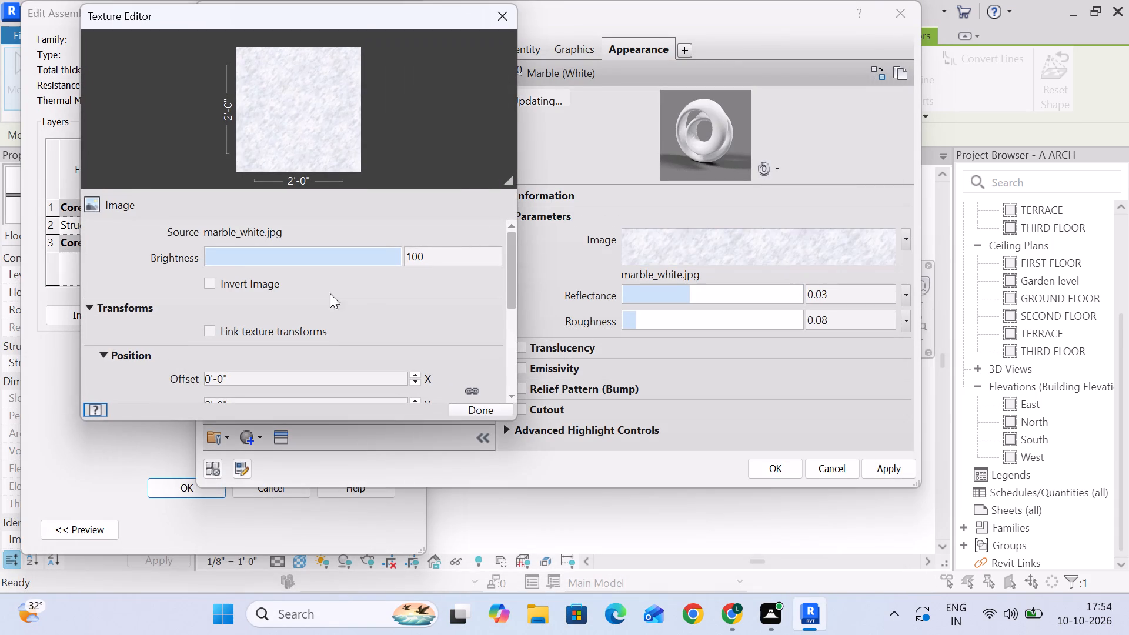
{"action": "scroll", "coordinate": [123, 354], "scroll_direction": "down", "scroll_amount": 4}
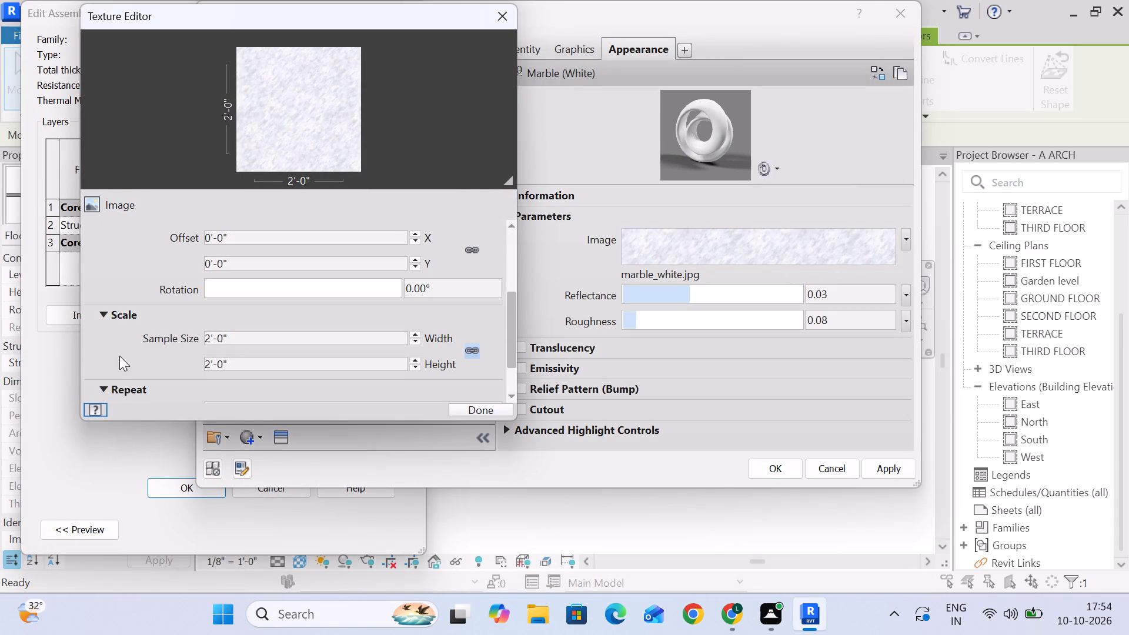
{"action": "scroll", "coordinate": [129, 352], "scroll_direction": "down", "scroll_amount": 2}
{"action": "left_click", "coordinate": [299, 286]}
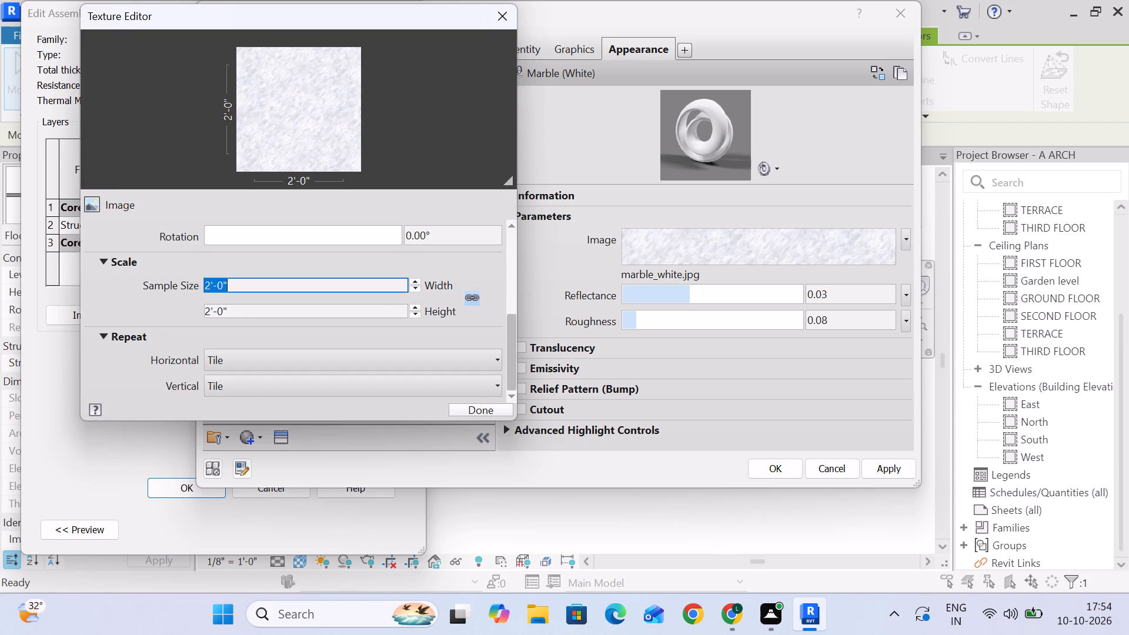
{"action": "key", "text": "4"}
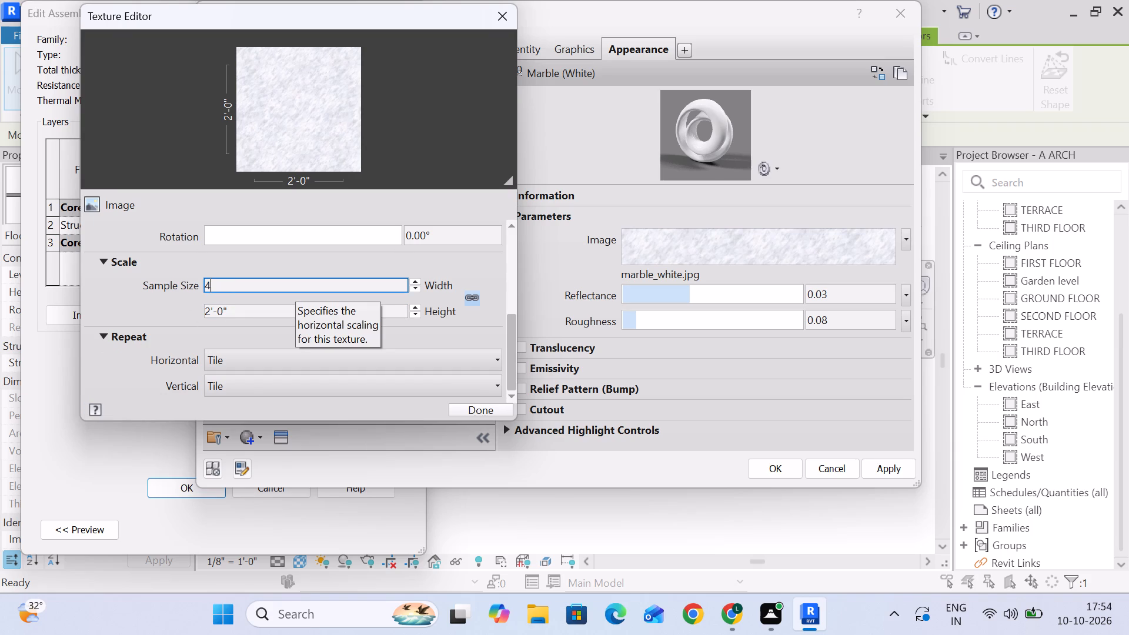
{"action": "key", "text": "apostrophe"}
{"action": "key", "text": "Return"}
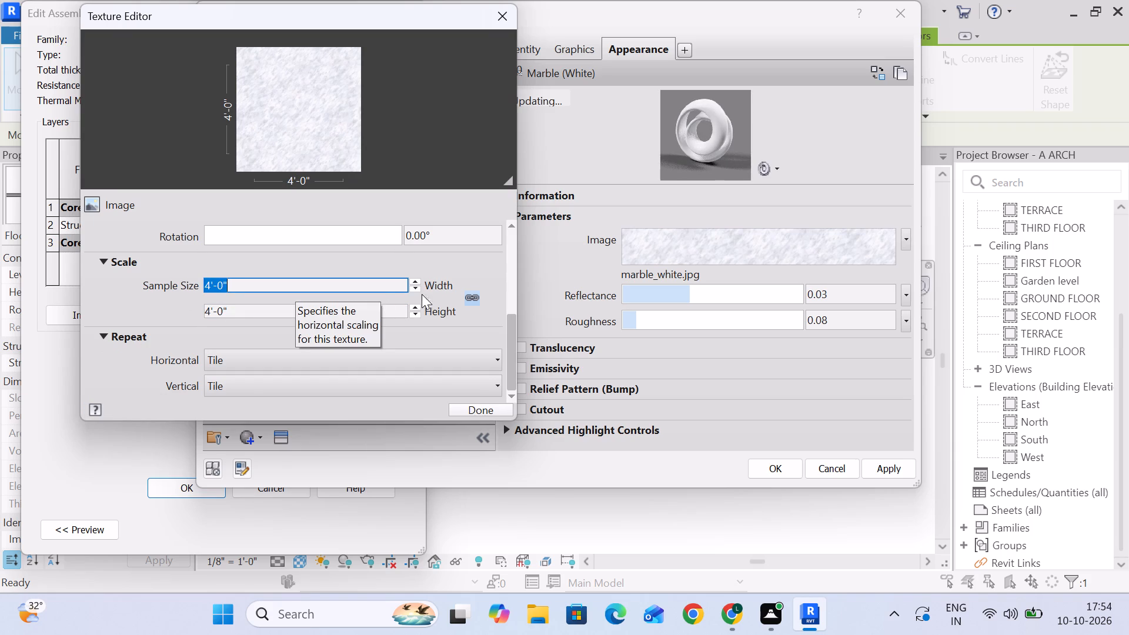
{"action": "left_click", "coordinate": [468, 293]}
{"action": "left_click", "coordinate": [280, 312]}
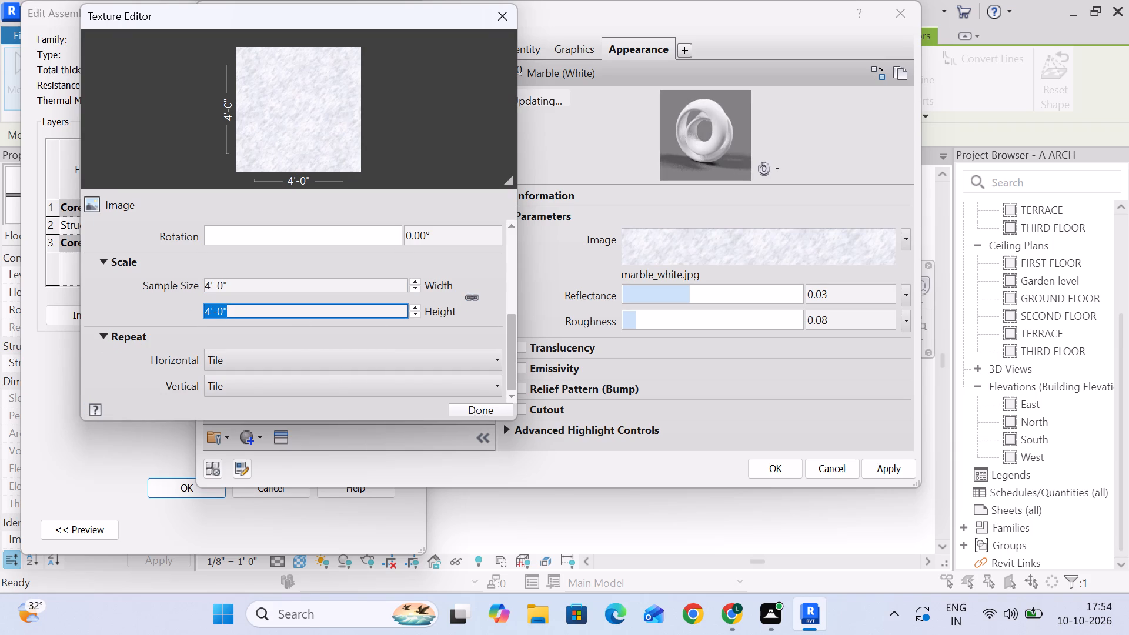
{"action": "key", "text": "2"}
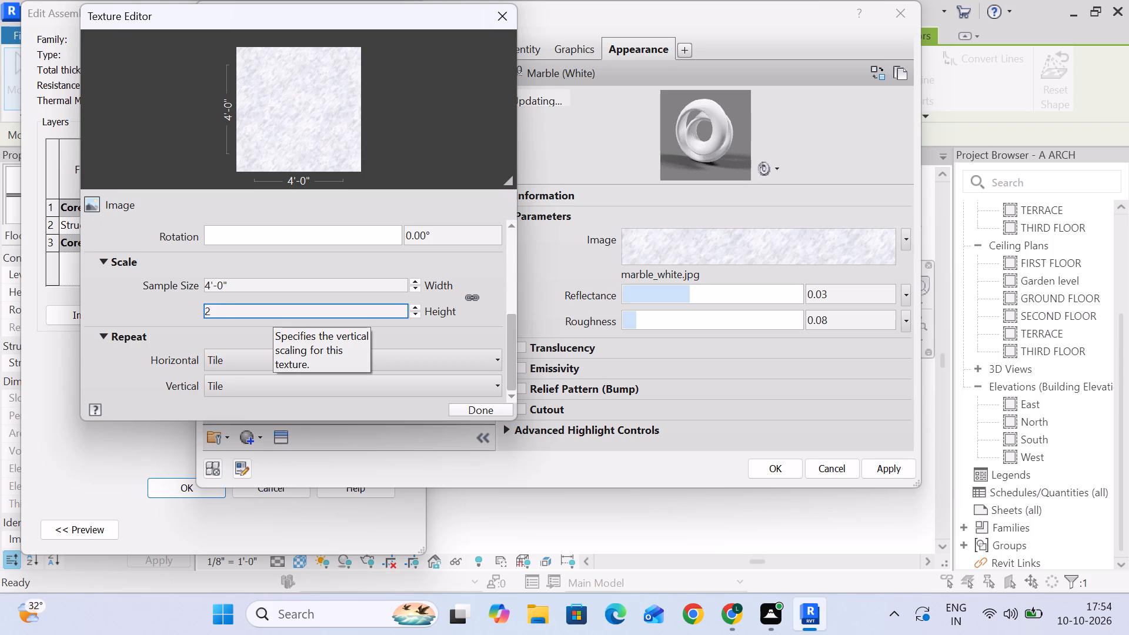
{"action": "key", "text": "apostrophe"}
{"action": "key", "text": "Return"}
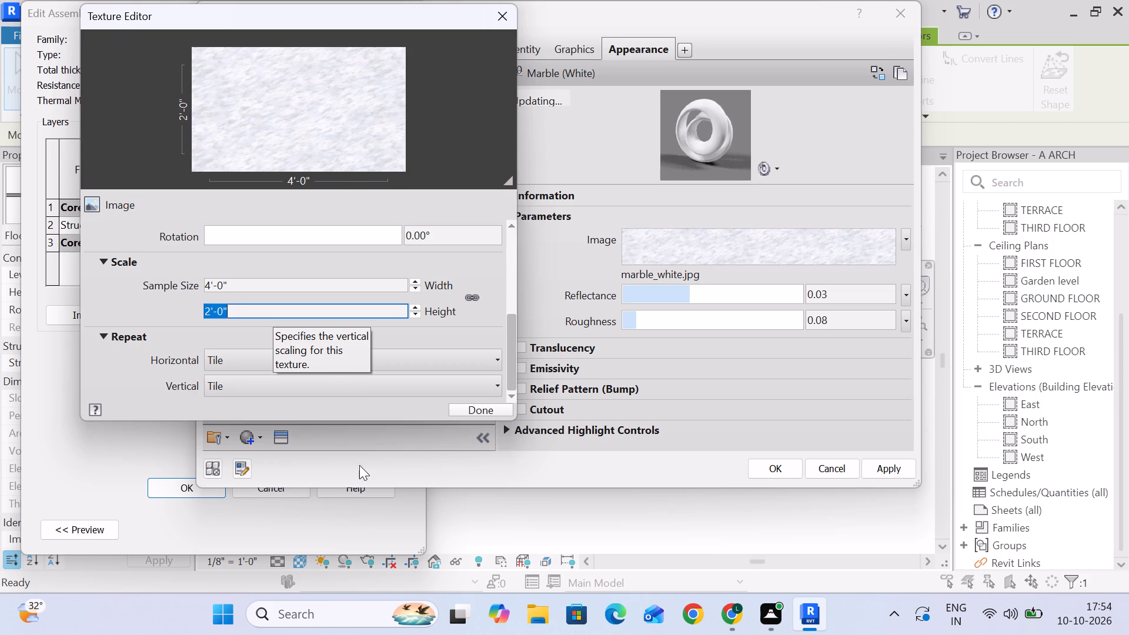
{"action": "left_click", "coordinate": [487, 413]}
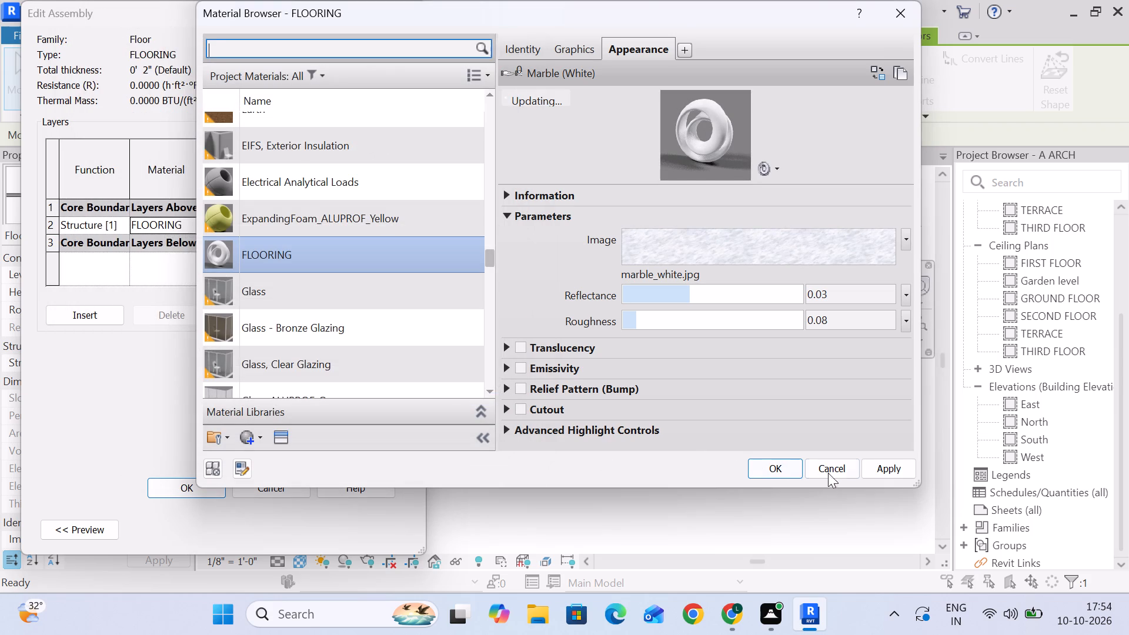
Apply the FLOORING material changes, accept the layer assembly and floor type properties, and deselect the floor.
{"action": "left_click", "coordinate": [880, 469]}
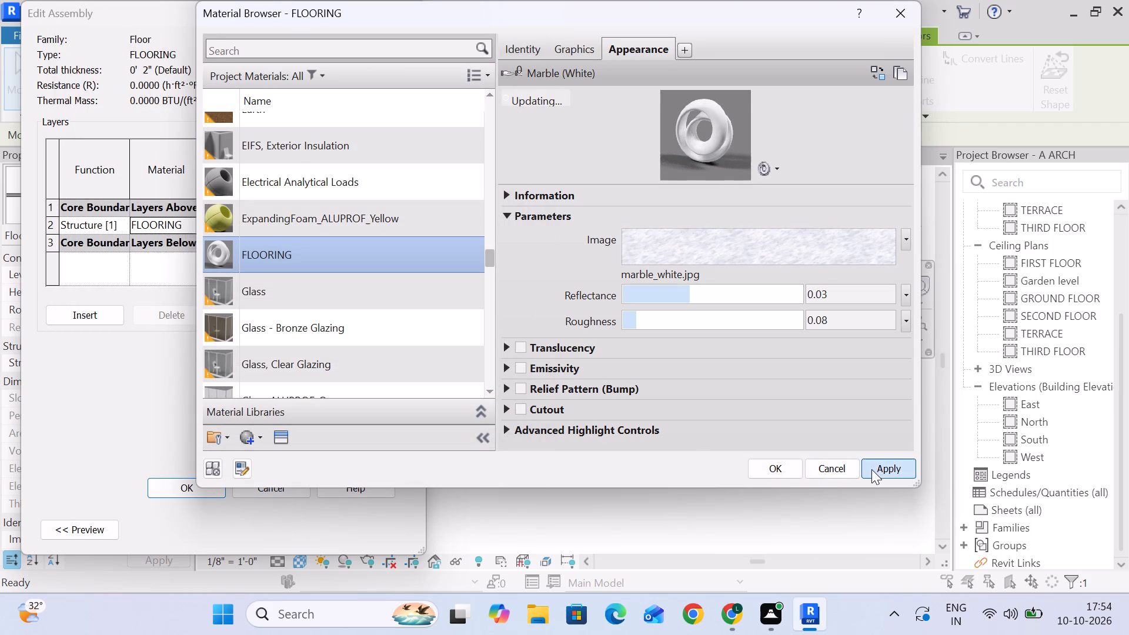
{"action": "left_click", "coordinate": [763, 469]}
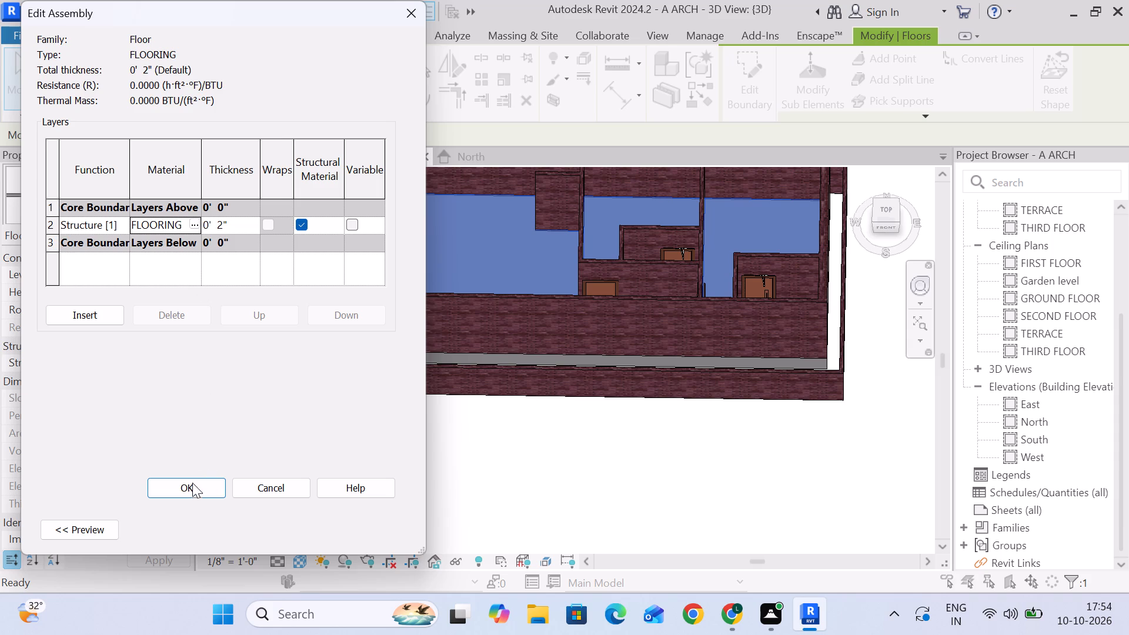
{"action": "left_click", "coordinate": [191, 490]}
{"action": "left_click", "coordinate": [367, 525]}
{"action": "left_click", "coordinate": [203, 530]}
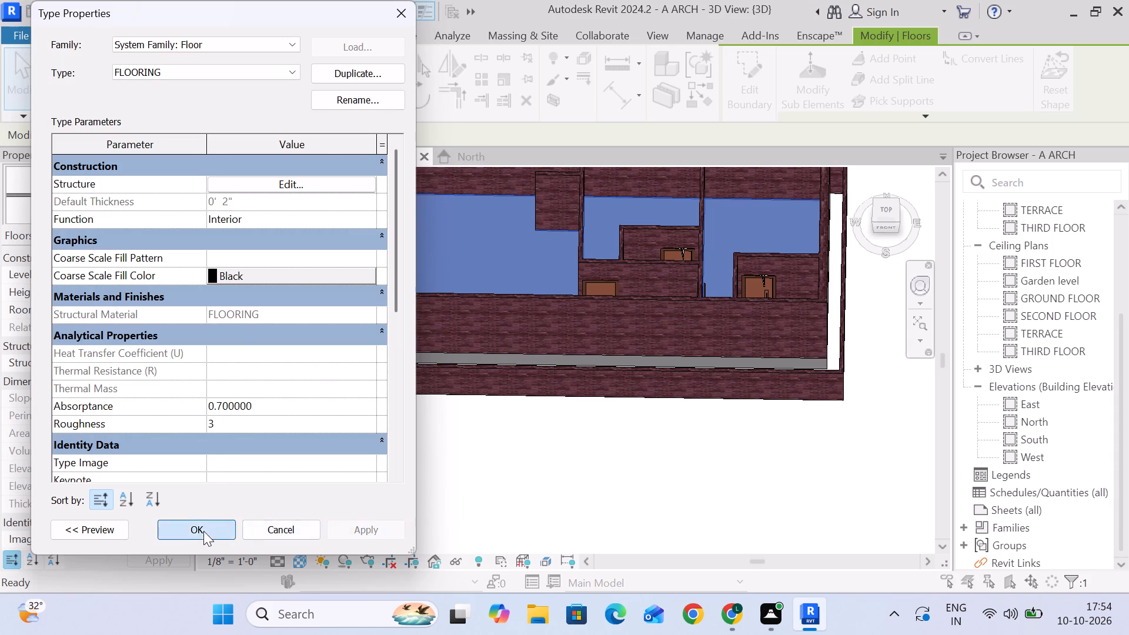
{"action": "left_click", "coordinate": [513, 489]}
Examine the marble floor finish throughout the ground floor rooms and entrance area in the 3D view.
{"action": "scroll", "coordinate": [529, 288], "scroll_direction": "up", "scroll_amount": 8}
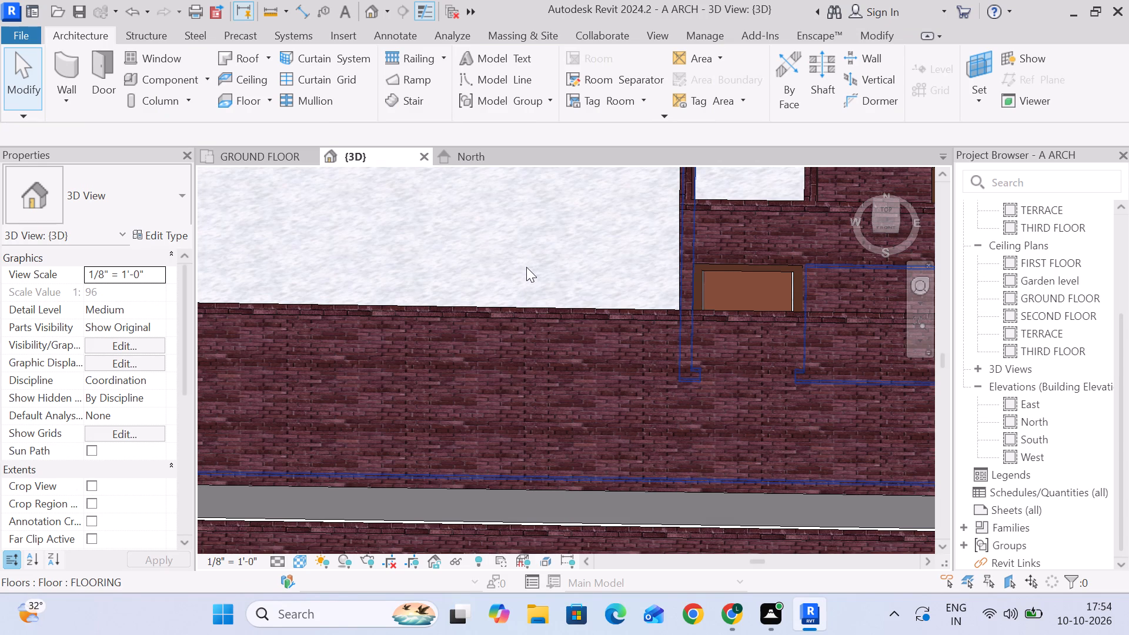
{"action": "scroll", "coordinate": [523, 272], "scroll_direction": "down", "scroll_amount": 10}
{"action": "left_click", "coordinate": [389, 400]}
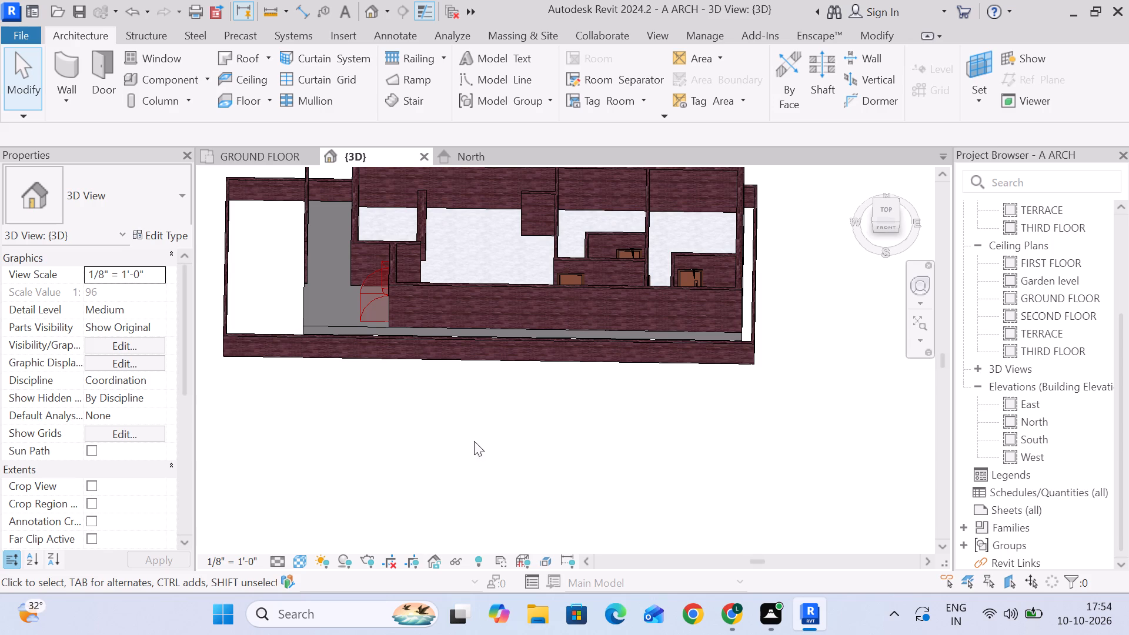
{"action": "middle_click_drag", "start_coordinate": [477, 422], "coordinate": [654, 352], "text": "shift"}
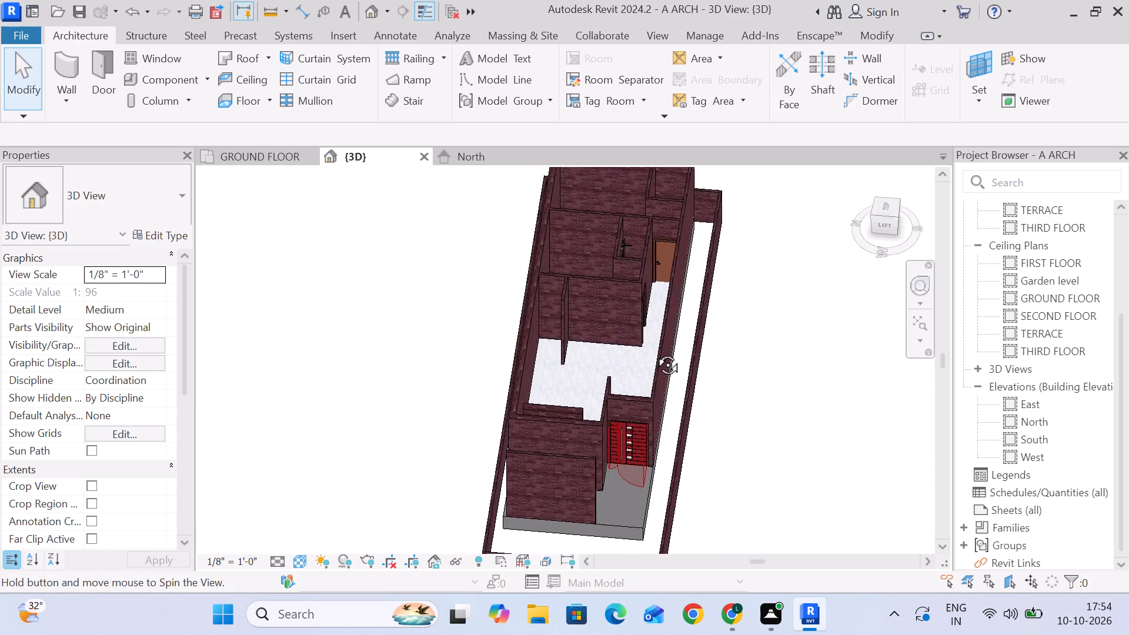
{"action": "middle_click_drag", "start_coordinate": [654, 352], "coordinate": [563, 359], "text": "shift"}
{"action": "middle_click_drag", "start_coordinate": [587, 401], "coordinate": [559, 397]}
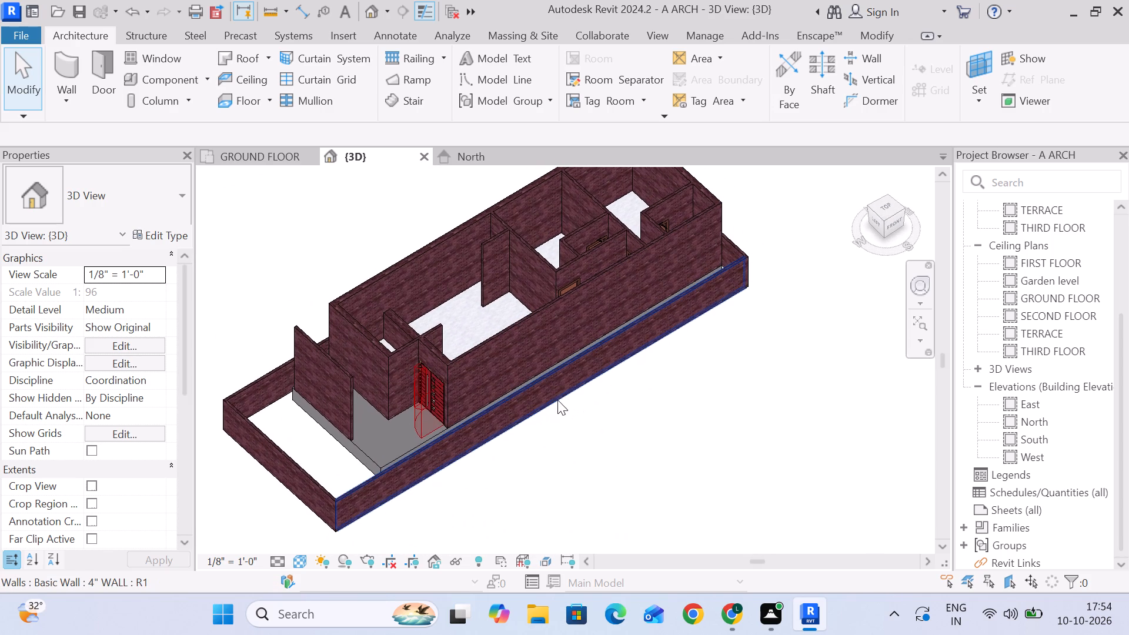
{"action": "scroll", "coordinate": [422, 367], "scroll_direction": "up", "scroll_amount": 6}
{"action": "scroll", "coordinate": [526, 321], "scroll_direction": "up", "scroll_amount": 5}
{"action": "scroll", "coordinate": [532, 337], "scroll_direction": "down", "scroll_amount": 6}
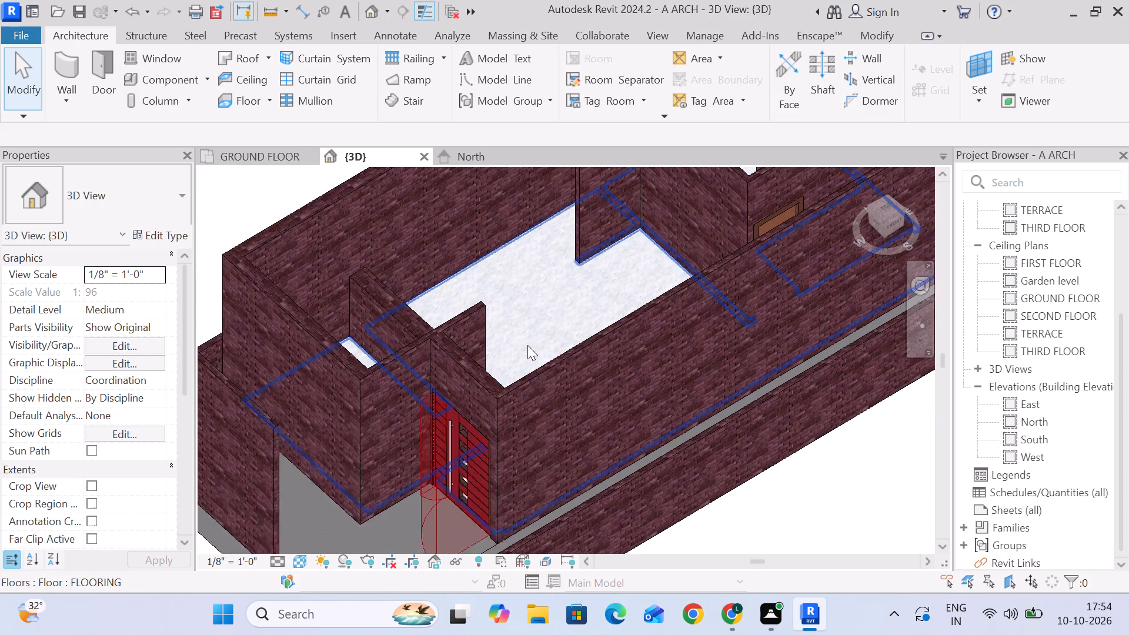
{"action": "middle_click_drag", "start_coordinate": [773, 455], "coordinate": [691, 411]}
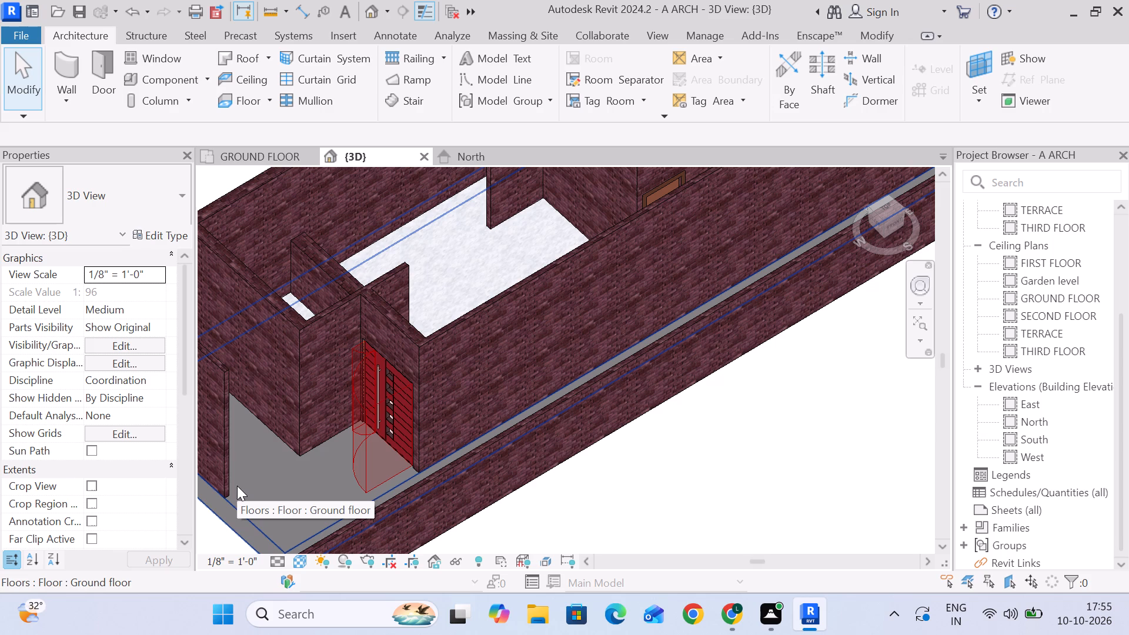
{"action": "scroll", "coordinate": [618, 415], "scroll_direction": "down", "scroll_amount": 5}
{"action": "middle_click_drag", "start_coordinate": [688, 476], "coordinate": [630, 430]}
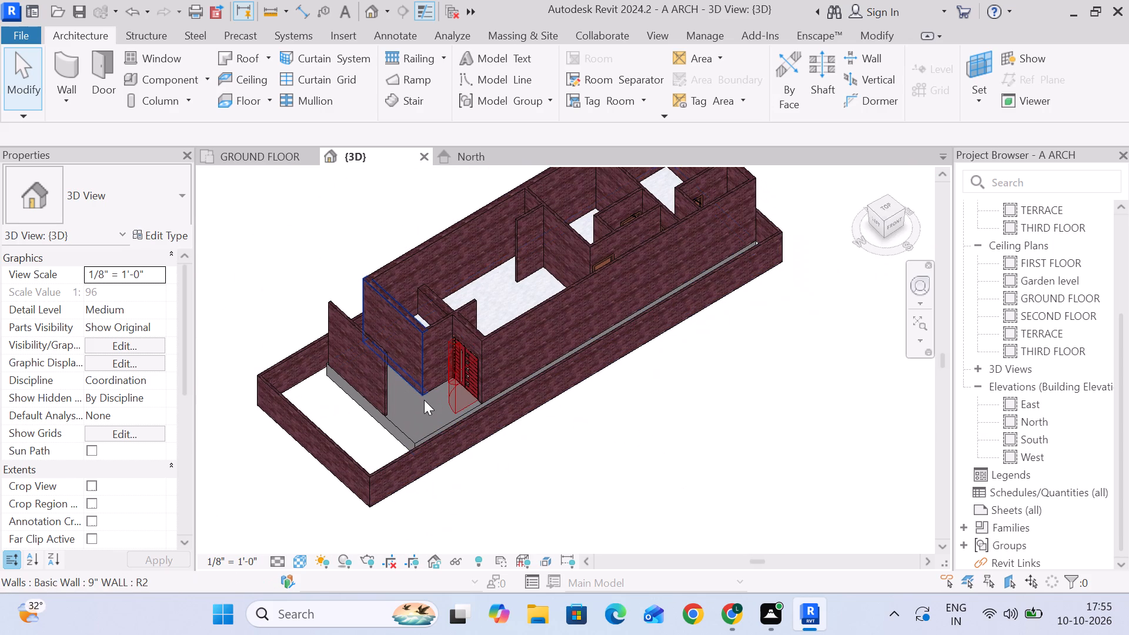
{"action": "scroll", "coordinate": [424, 400], "scroll_direction": "up", "scroll_amount": 1}
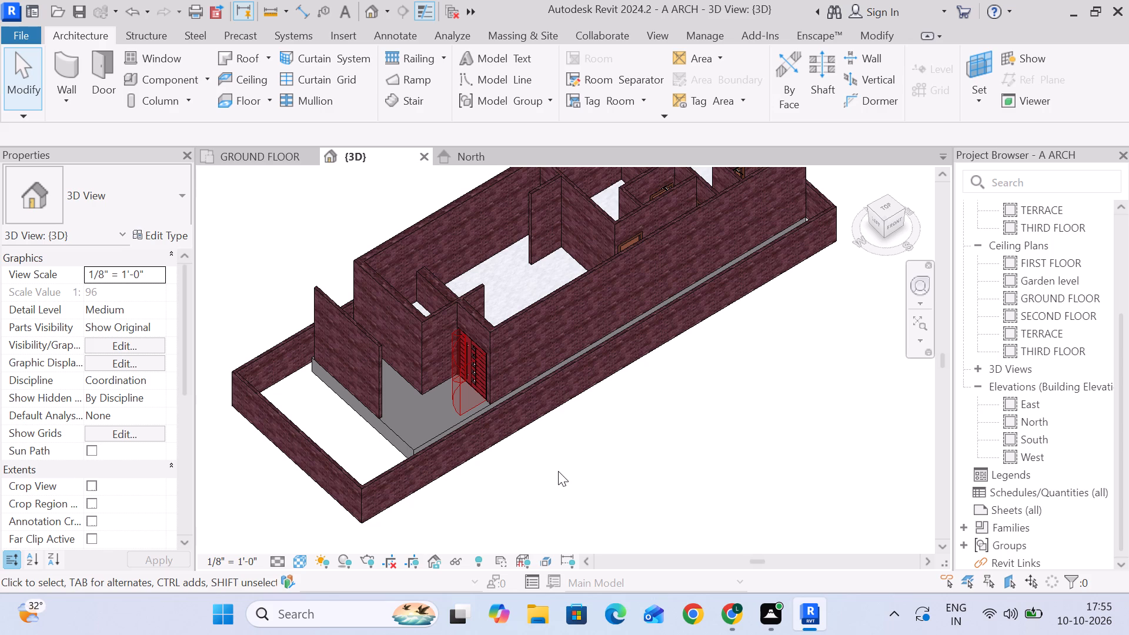
{"action": "scroll", "coordinate": [580, 399], "scroll_direction": "up", "scroll_amount": 1}
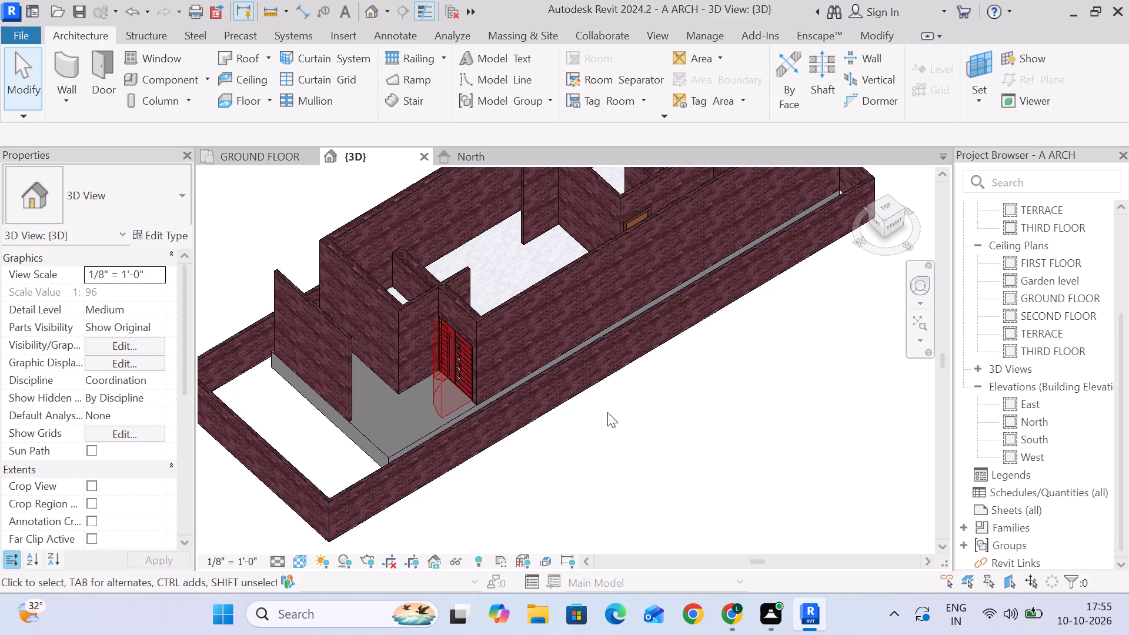
Switch to the GROUND FLOOR plan and change its visual style to one that shows the material textures.
{"action": "left_click", "coordinate": [244, 161]}
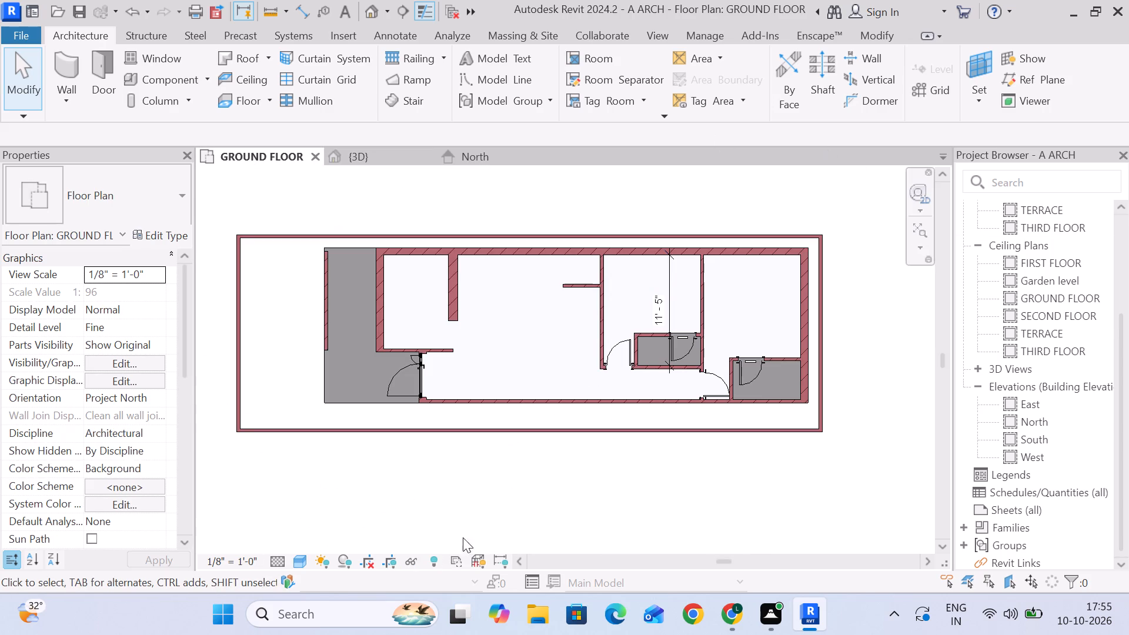
{"action": "left_click", "coordinate": [305, 562]}
{"action": "left_click", "coordinate": [312, 537]}
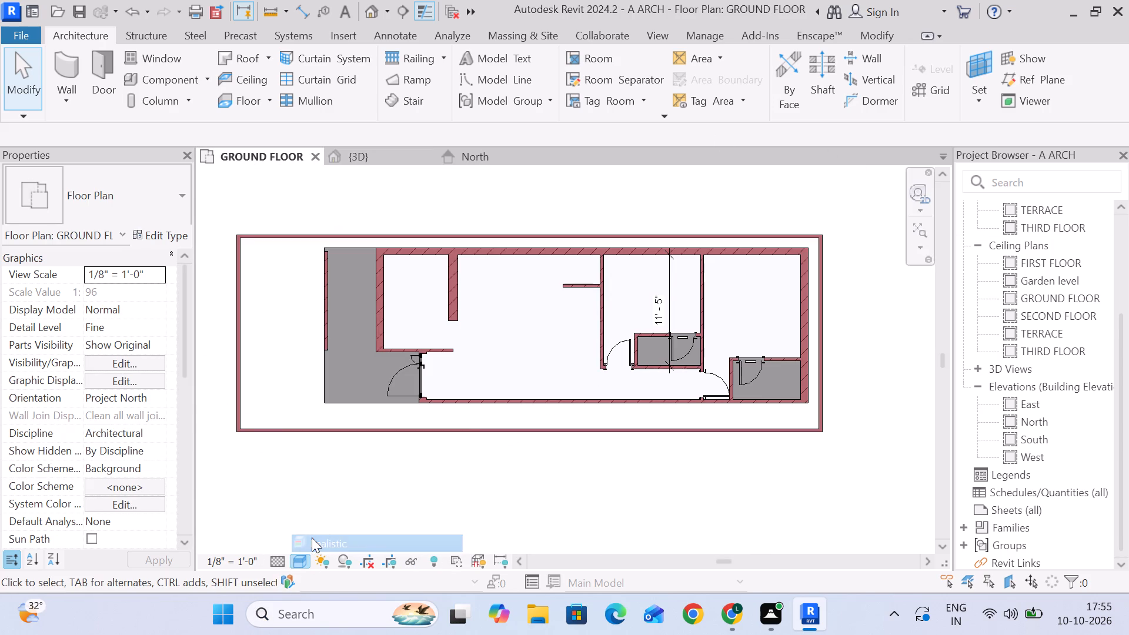
{"action": "left_click", "coordinate": [302, 564]}
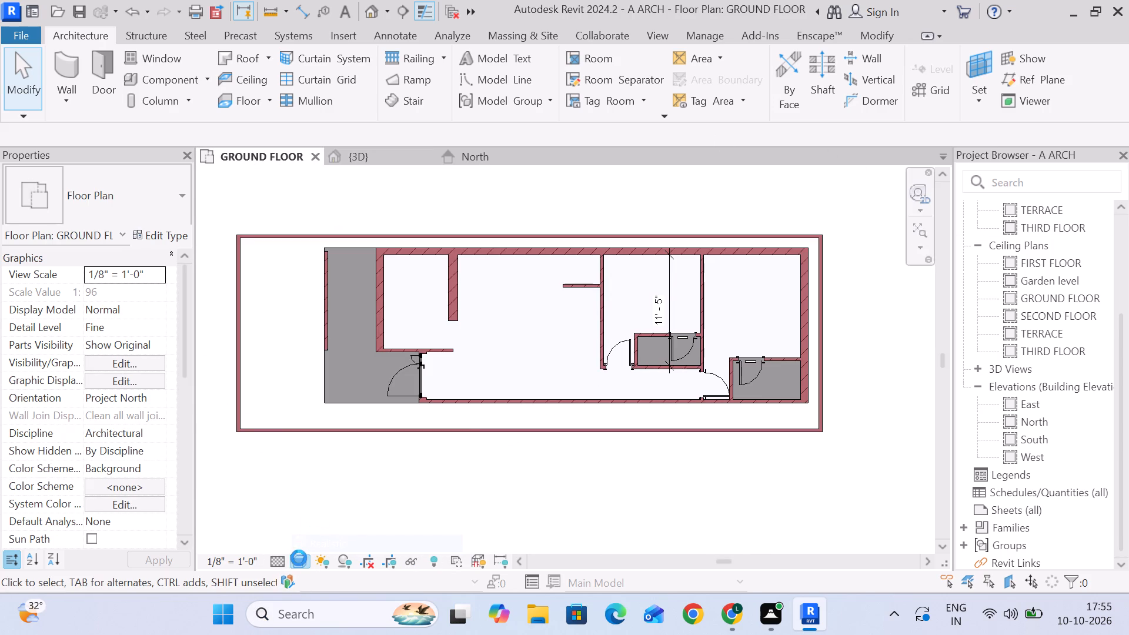
{"action": "left_click", "coordinate": [321, 527]}
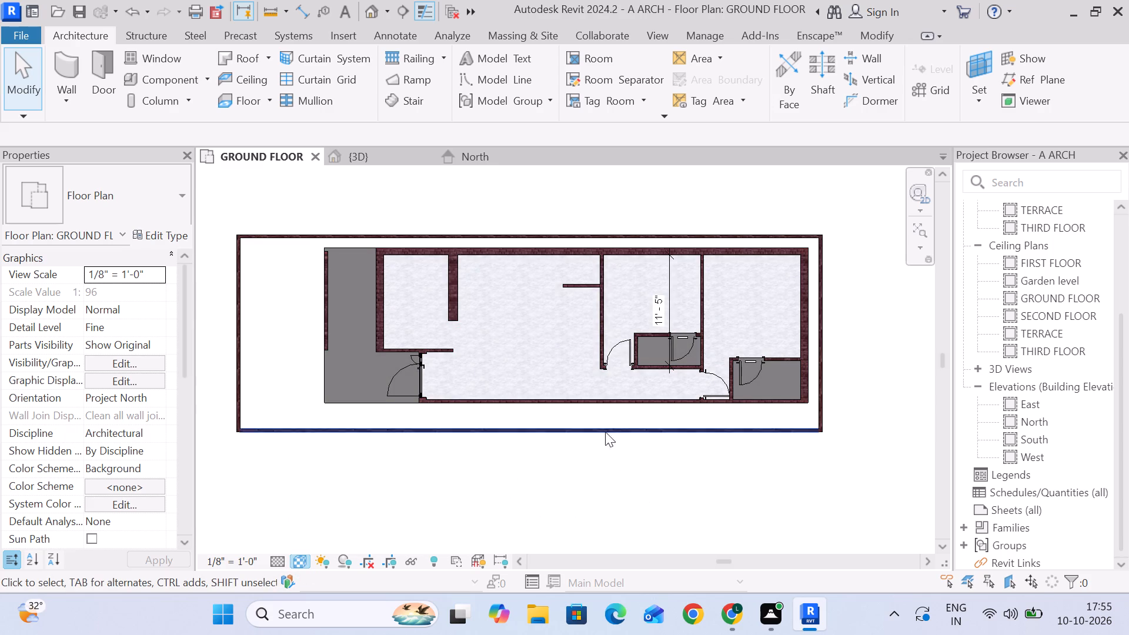
Delete the 11' - 5" linear dimension between the upper exterior wall and the middle toilet.
{"action": "scroll", "coordinate": [664, 293], "scroll_direction": "up", "scroll_amount": 5}
{"action": "left_click", "coordinate": [673, 303]}
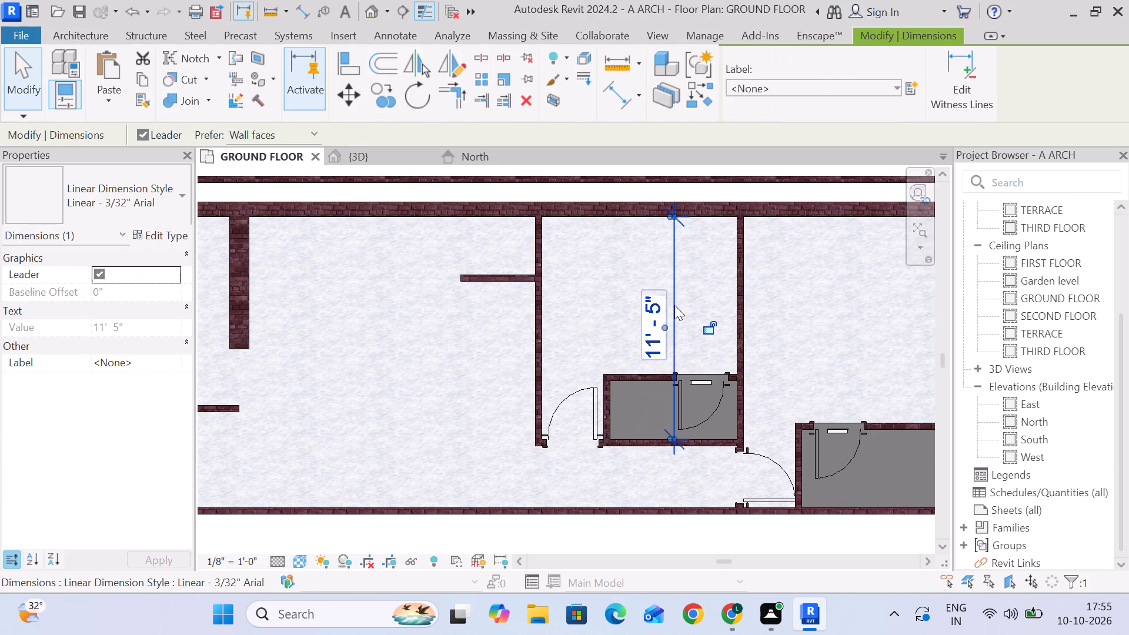
{"action": "key", "text": "Delete"}
Nudge the middle toilet's D3 TOILET door along its wall toward the west wall, to about 1' - 7 3/4" from it.
{"action": "scroll", "coordinate": [610, 301], "scroll_direction": "down", "scroll_amount": 4}
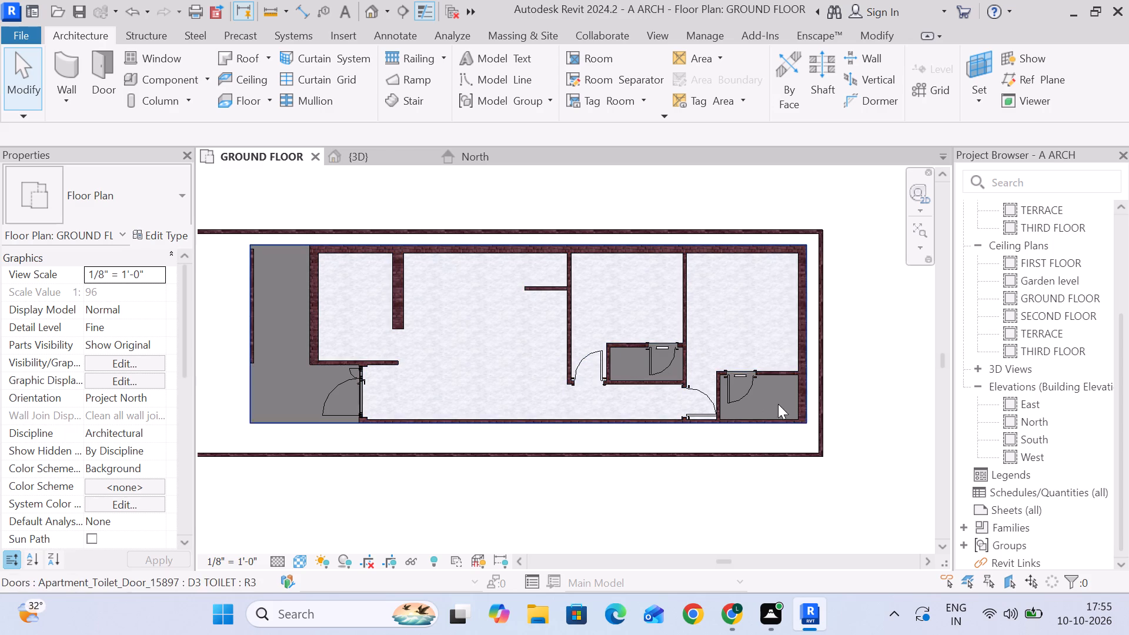
{"action": "scroll", "coordinate": [742, 393], "scroll_direction": "up", "scroll_amount": 3}
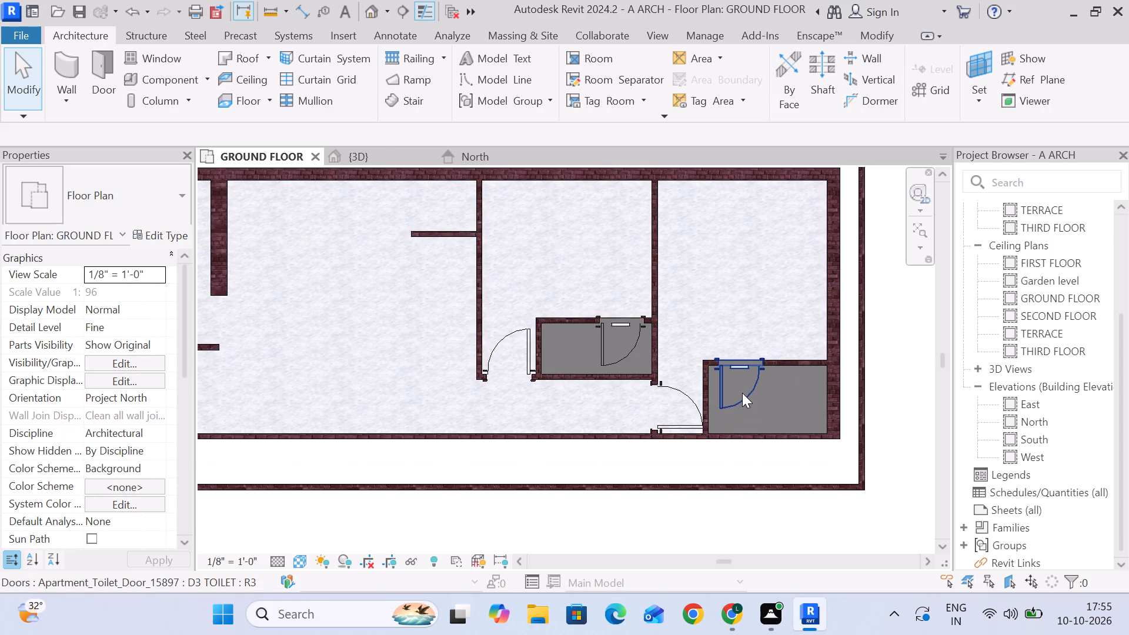
{"action": "scroll", "coordinate": [603, 322], "scroll_direction": "up", "scroll_amount": 5}
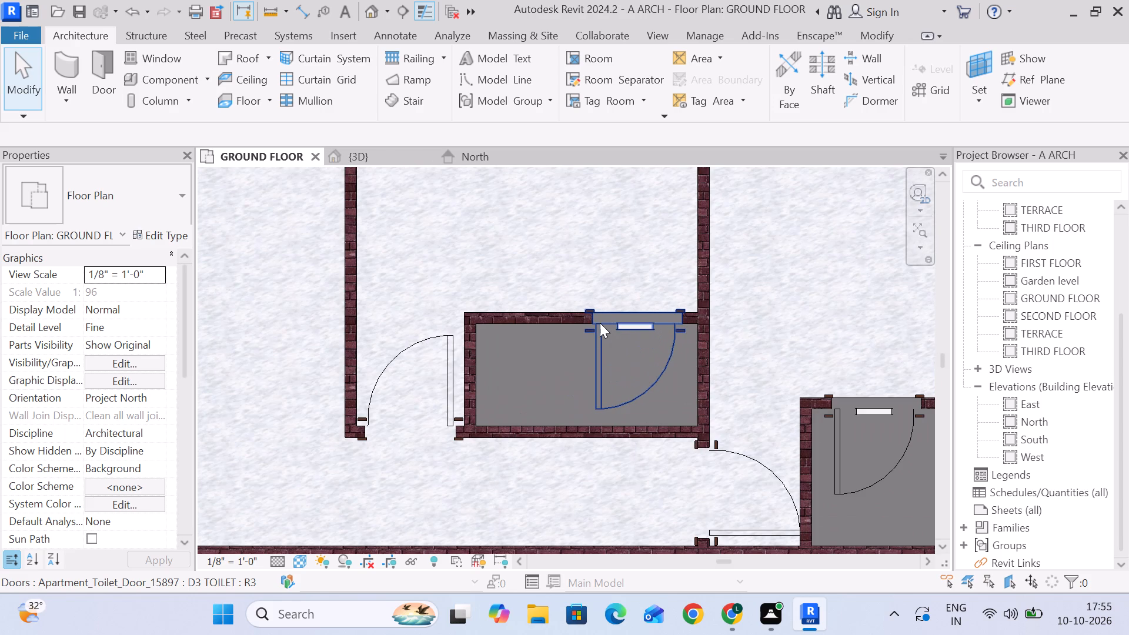
{"action": "left_click", "coordinate": [600, 323]}
{"action": "scroll", "coordinate": [598, 324], "scroll_direction": "down", "scroll_amount": 5}
{"action": "scroll", "coordinate": [598, 328], "scroll_direction": "up", "scroll_amount": 2}
{"action": "key", "text": "Left"}
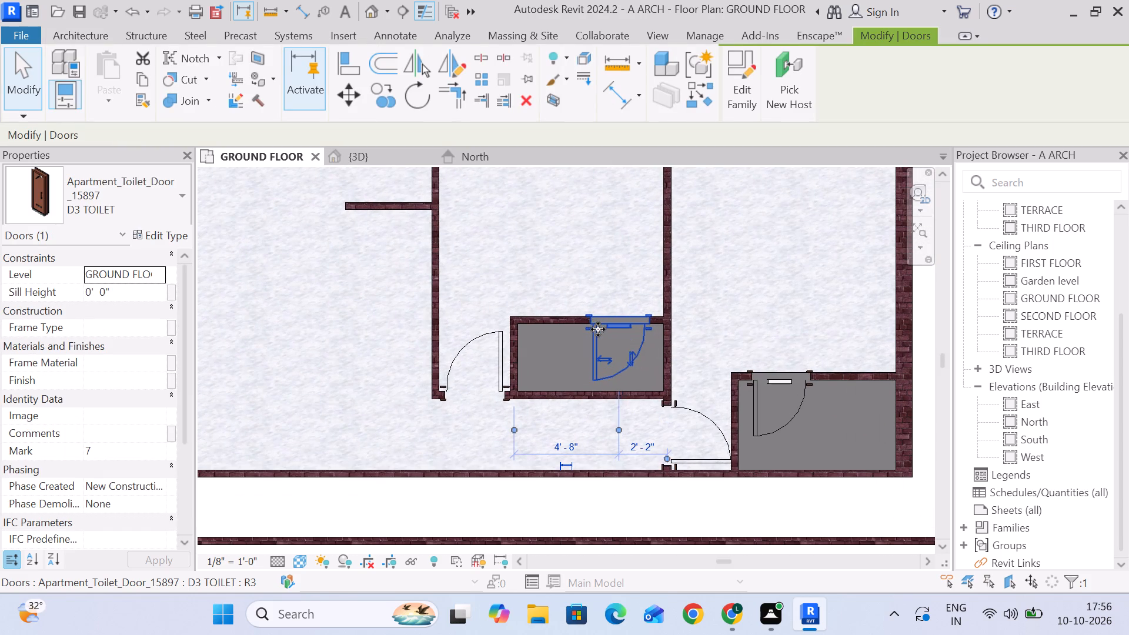
{"action": "key", "text": "Left"}
{"action": "key", "text": "Left"}
{"action": "key", "text": "Left"}
{"action": "key", "text": "Left"}
{"action": "key", "text": "Left"}
{"action": "key", "text": "Left"}
{"action": "scroll", "coordinate": [560, 334], "scroll_direction": "up", "scroll_amount": 6}
{"action": "key", "text": "Left"}
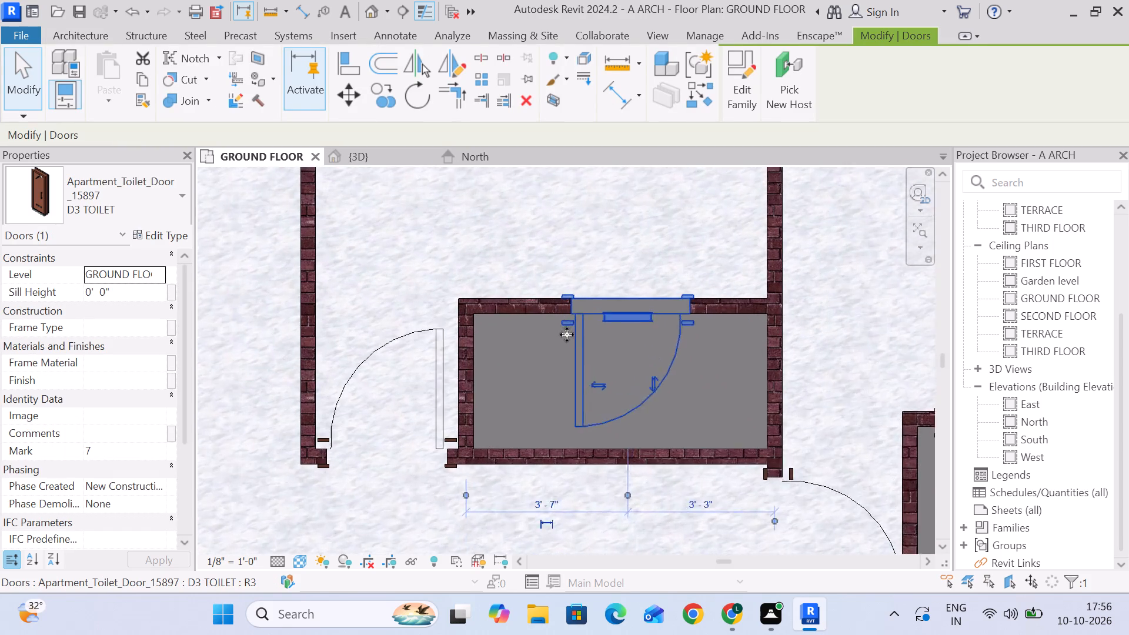
{"action": "scroll", "coordinate": [567, 335], "scroll_direction": "up", "scroll_amount": 1}
{"action": "key", "text": "Left"}
{"action": "key", "text": "Left"}
{"action": "scroll", "coordinate": [552, 327], "scroll_direction": "up", "scroll_amount": 1}
{"action": "key", "text": "Left"}
{"action": "scroll", "coordinate": [552, 327], "scroll_direction": "down", "scroll_amount": 8}
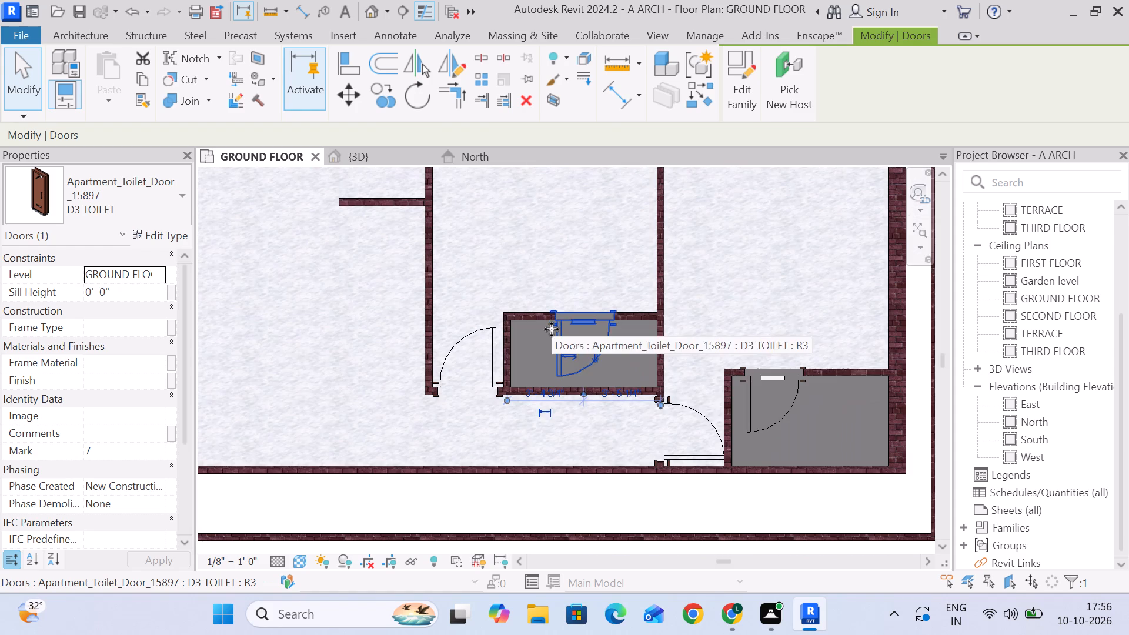
{"action": "key", "text": "Left"}
{"action": "key", "text": "Left"}
{"action": "key", "text": "Left"}
{"action": "key", "text": "Left"}
{"action": "key", "text": "Left"}
{"action": "key", "text": "Left"}
{"action": "key", "text": "Left"}
{"action": "key", "text": "Left"}
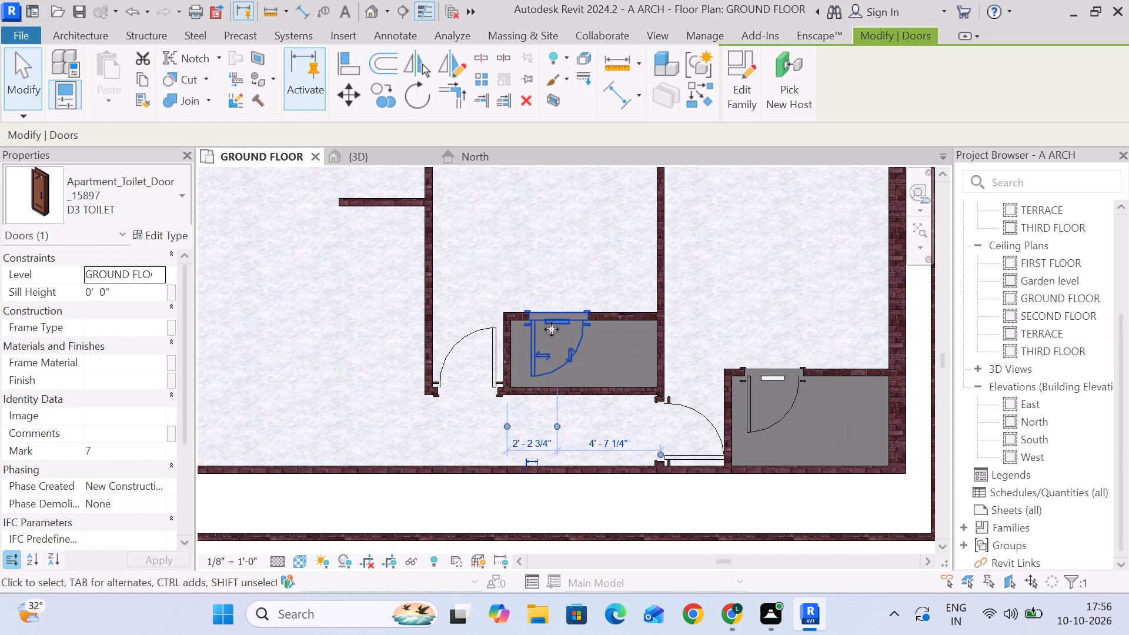
{"action": "key", "text": "Left"}
{"action": "scroll", "coordinate": [541, 326], "scroll_direction": "up", "scroll_amount": 11}
{"action": "key", "text": "Left"}
{"action": "scroll", "coordinate": [516, 305], "scroll_direction": "up", "scroll_amount": 4}
{"action": "scroll", "coordinate": [539, 320], "scroll_direction": "down", "scroll_amount": 6}
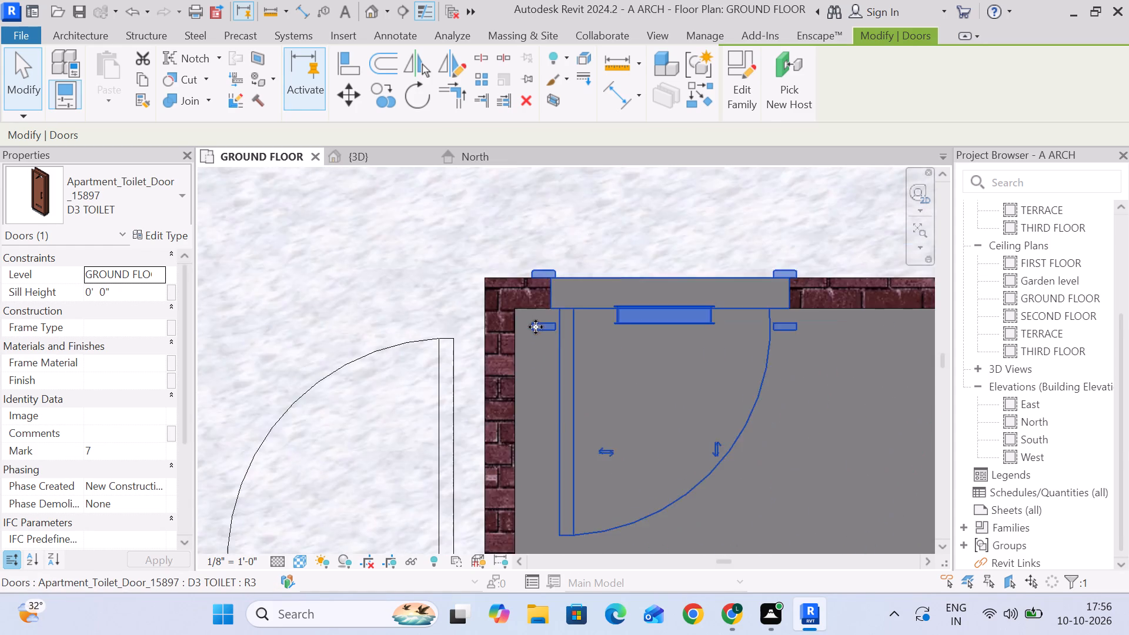
{"action": "scroll", "coordinate": [536, 327], "scroll_direction": "down", "scroll_amount": 5}
{"action": "key", "text": "Left"}
{"action": "key", "text": "Left"}
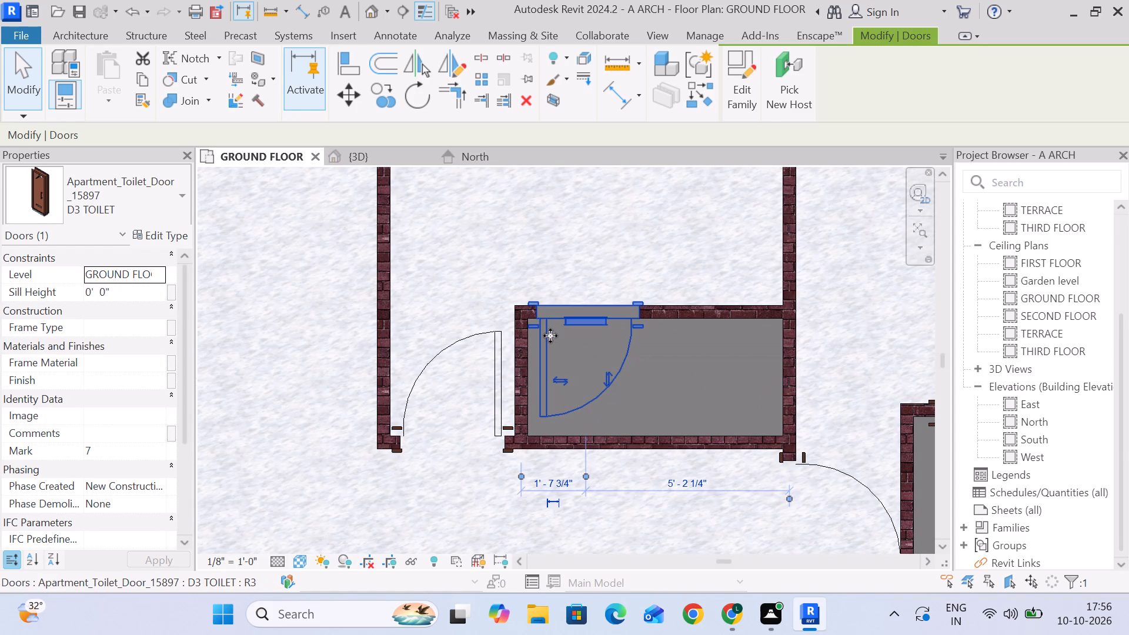
Nudge the east toilet's D3 TOILET door six increments west along its wall, closer to the toilet's west wall.
{"action": "scroll", "coordinate": [550, 337], "scroll_direction": "down", "scroll_amount": 8}
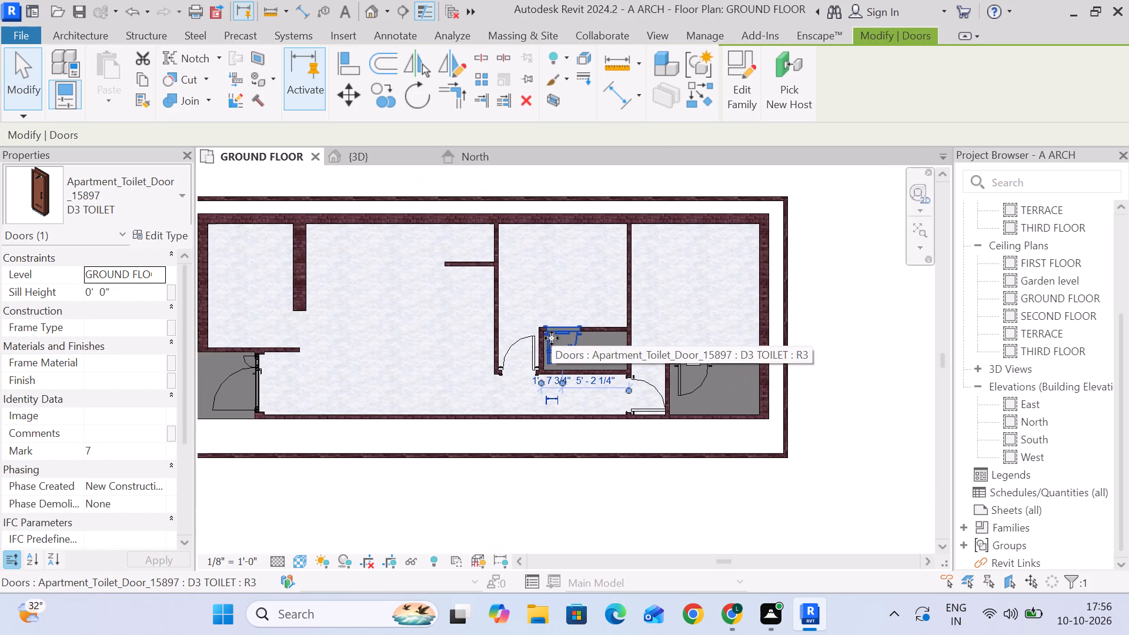
{"action": "key", "text": "Escape"}
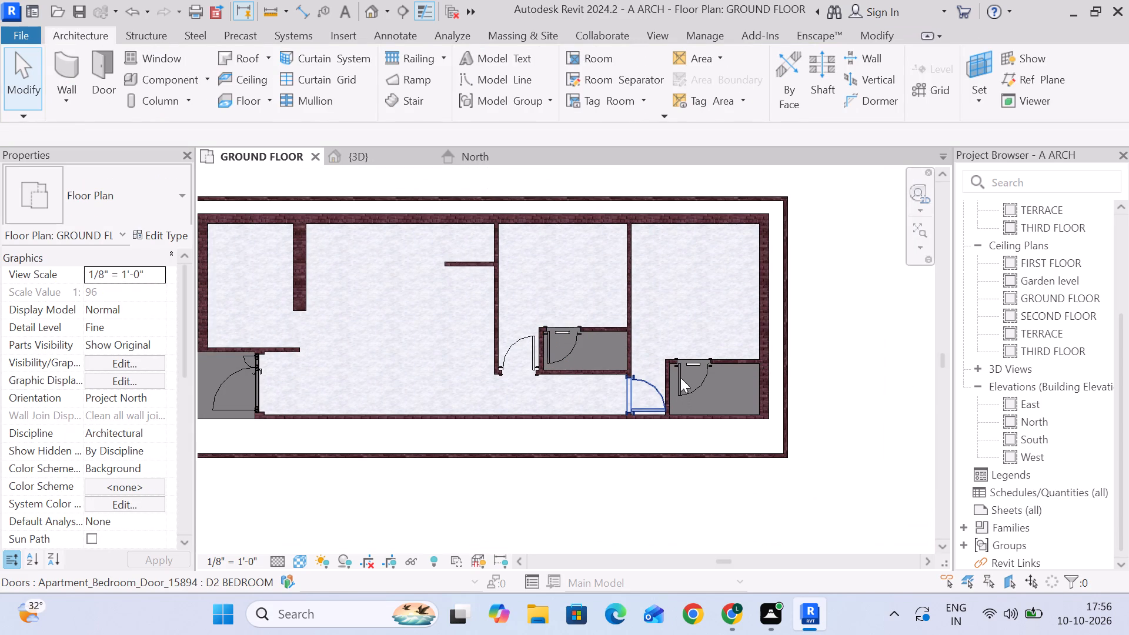
{"action": "scroll", "coordinate": [683, 369], "scroll_direction": "up", "scroll_amount": 6}
{"action": "left_click", "coordinate": [682, 347]}
{"action": "scroll", "coordinate": [682, 354], "scroll_direction": "up", "scroll_amount": 5}
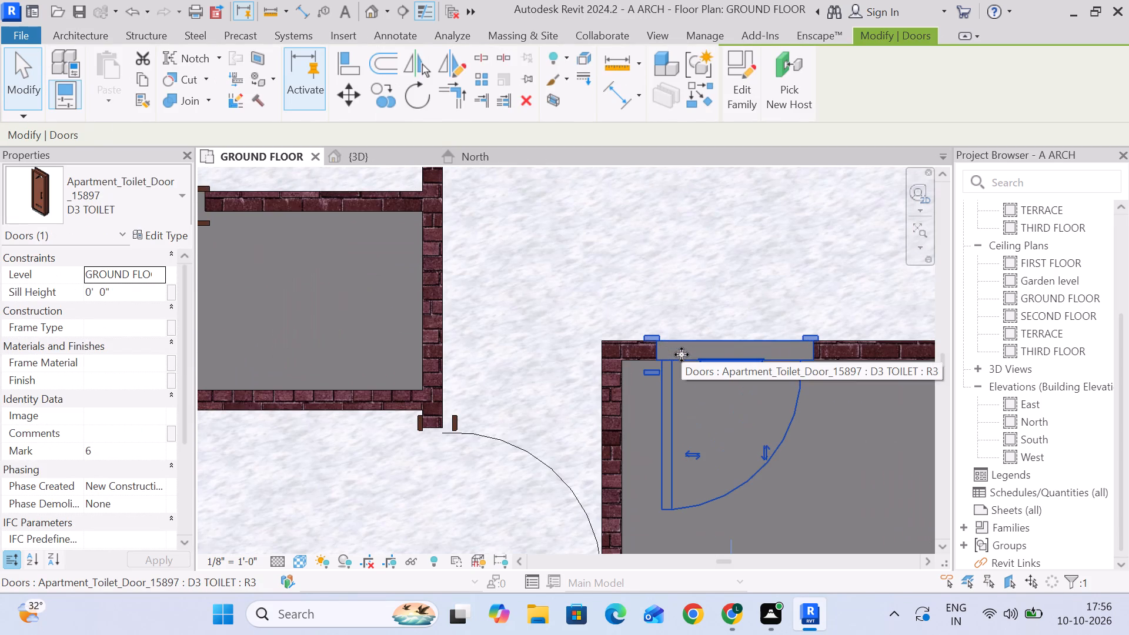
{"action": "key", "text": "Left"}
{"action": "key", "text": "Left"}
{"action": "key", "text": "Left"}
{"action": "key", "text": "Left"}
{"action": "key", "text": "Left"}
{"action": "key", "text": "Left"}
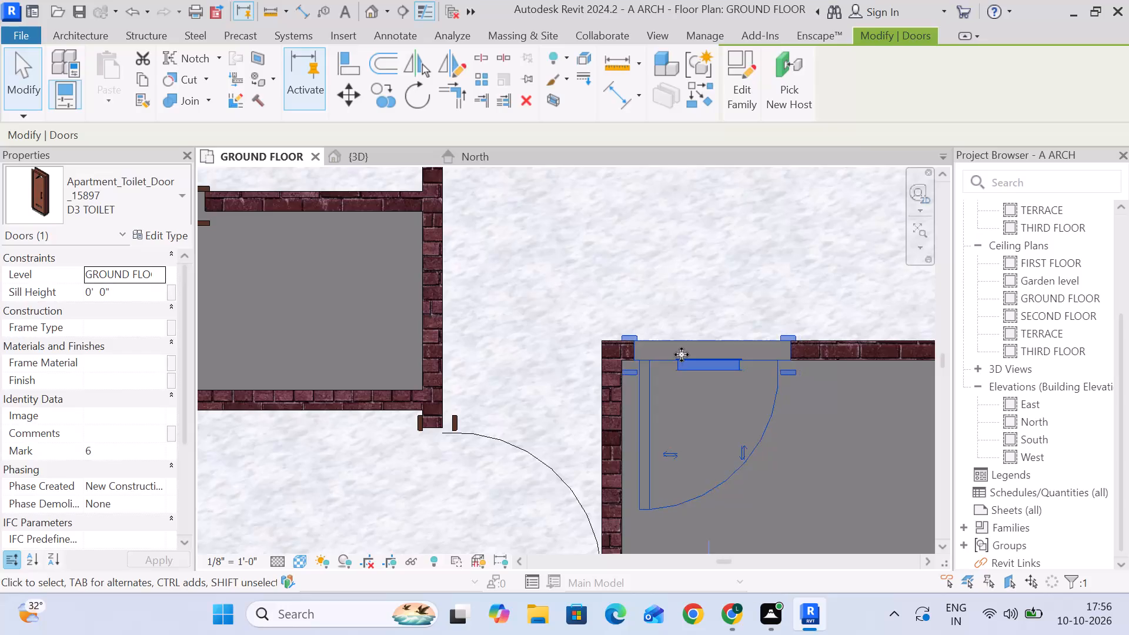
{"action": "scroll", "coordinate": [680, 363], "scroll_direction": "down", "scroll_amount": 6}
Nudge the middle toilet's D3 TOILET door one more increment west, to about 5' - 2 1/2" from the east wall.
{"action": "scroll", "coordinate": [409, 302], "scroll_direction": "up", "scroll_amount": 10}
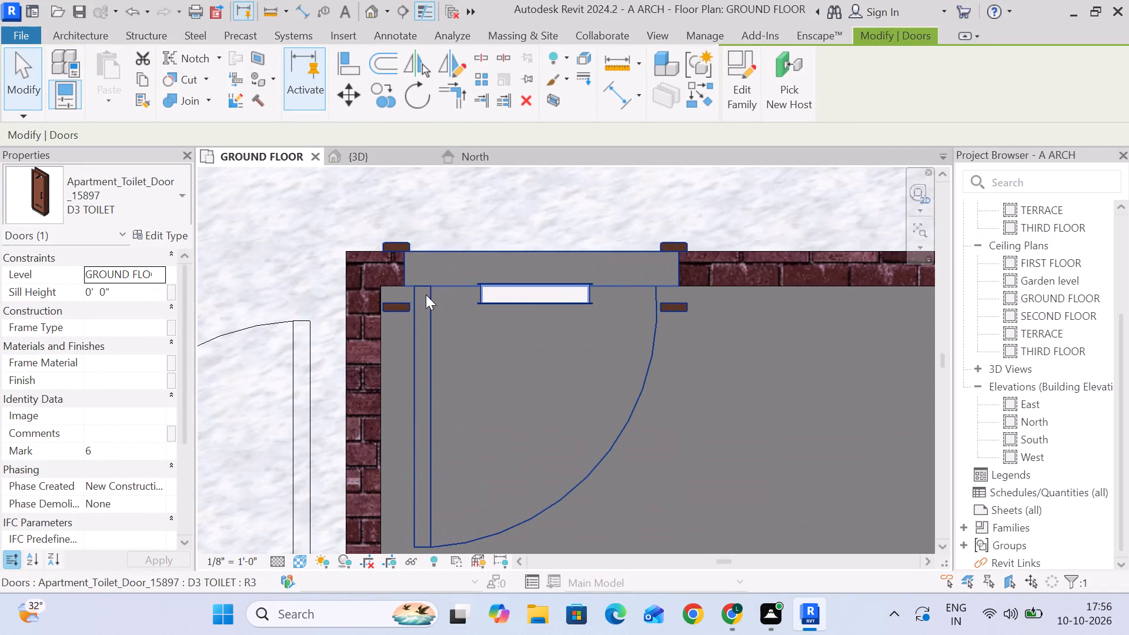
{"action": "left_click", "coordinate": [427, 286]}
{"action": "scroll", "coordinate": [425, 289], "scroll_direction": "up", "scroll_amount": 3}
{"action": "key", "text": "Left"}
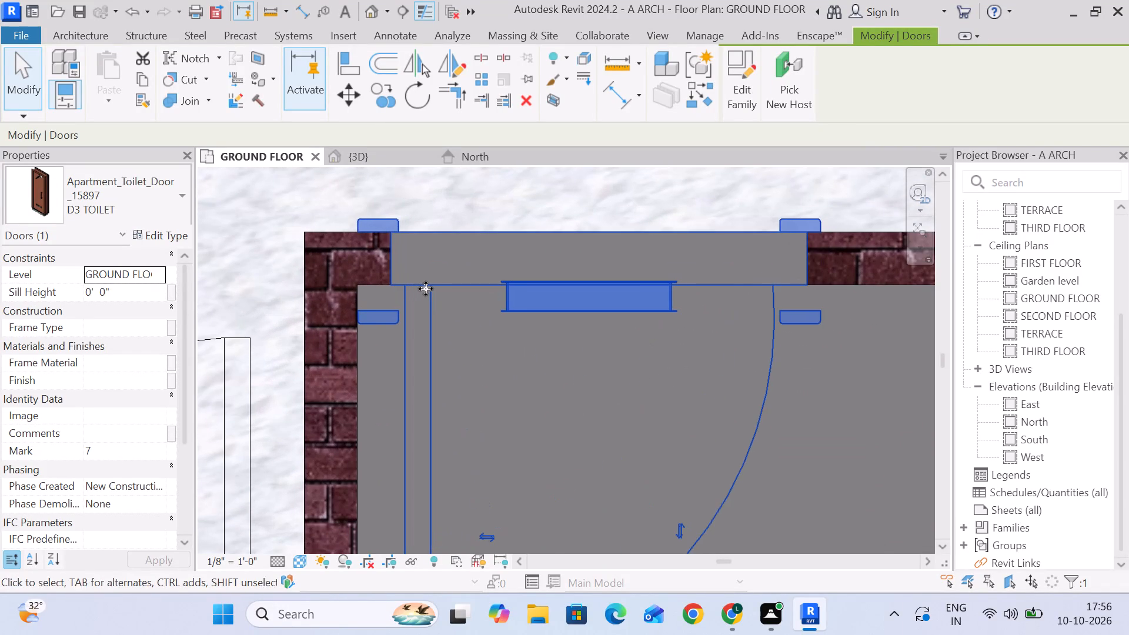
{"action": "scroll", "coordinate": [424, 292], "scroll_direction": "down", "scroll_amount": 18}
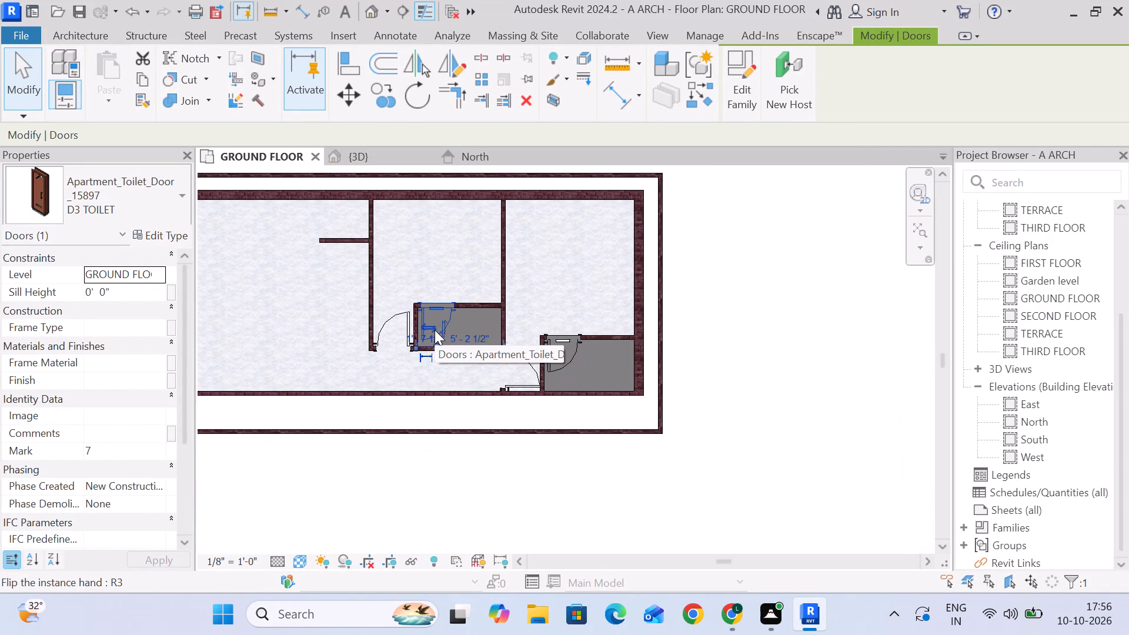
{"action": "key", "text": "Escape"}
Start a new floor on the ground floor and duplicate its FLOORING type as FLOORING TOILET.
{"action": "scroll", "coordinate": [432, 336], "scroll_direction": "down", "scroll_amount": 5}
{"action": "left_click", "coordinate": [624, 311]}
{"action": "middle_click_drag", "start_coordinate": [596, 335], "coordinate": [609, 308]}
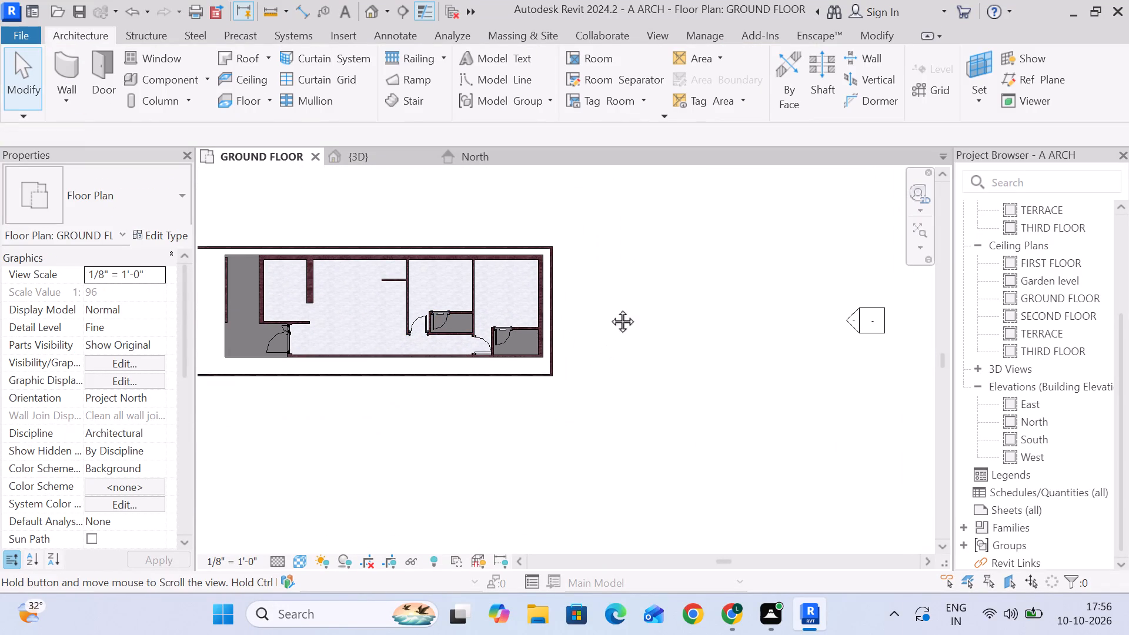
{"action": "middle_click_drag", "start_coordinate": [609, 308], "coordinate": [663, 258]}
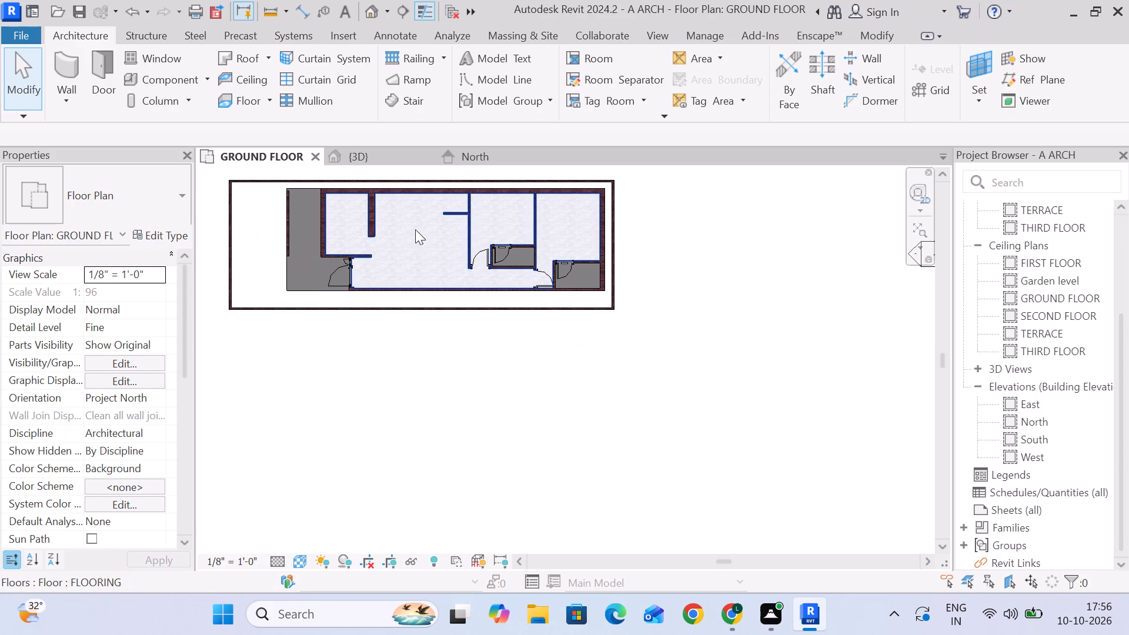
{"action": "scroll", "coordinate": [522, 263], "scroll_direction": "up", "scroll_amount": 5}
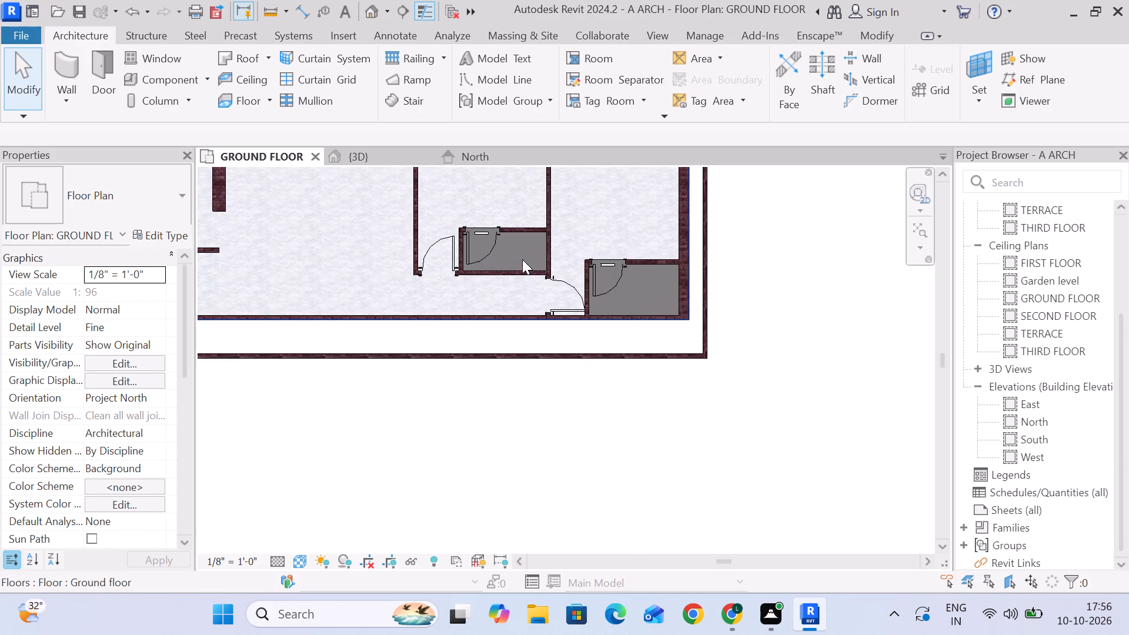
{"action": "scroll", "coordinate": [560, 269], "scroll_direction": "up", "scroll_amount": 1}
{"action": "middle_click_drag", "start_coordinate": [553, 269], "coordinate": [536, 275]}
{"action": "left_click", "coordinate": [268, 95]}
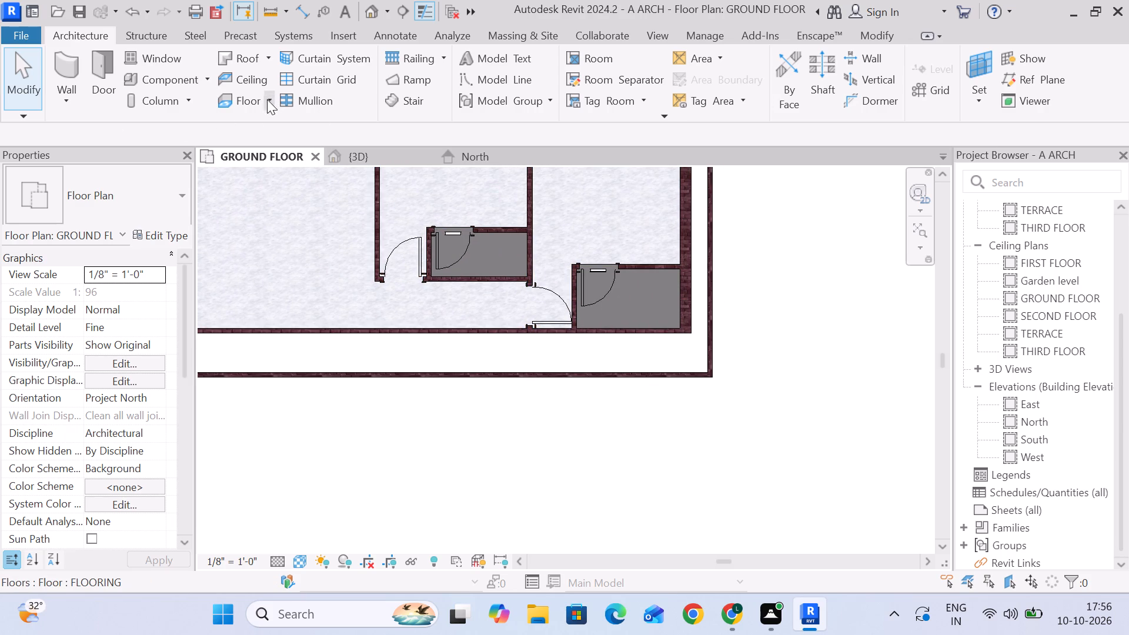
{"action": "left_click", "coordinate": [256, 133]}
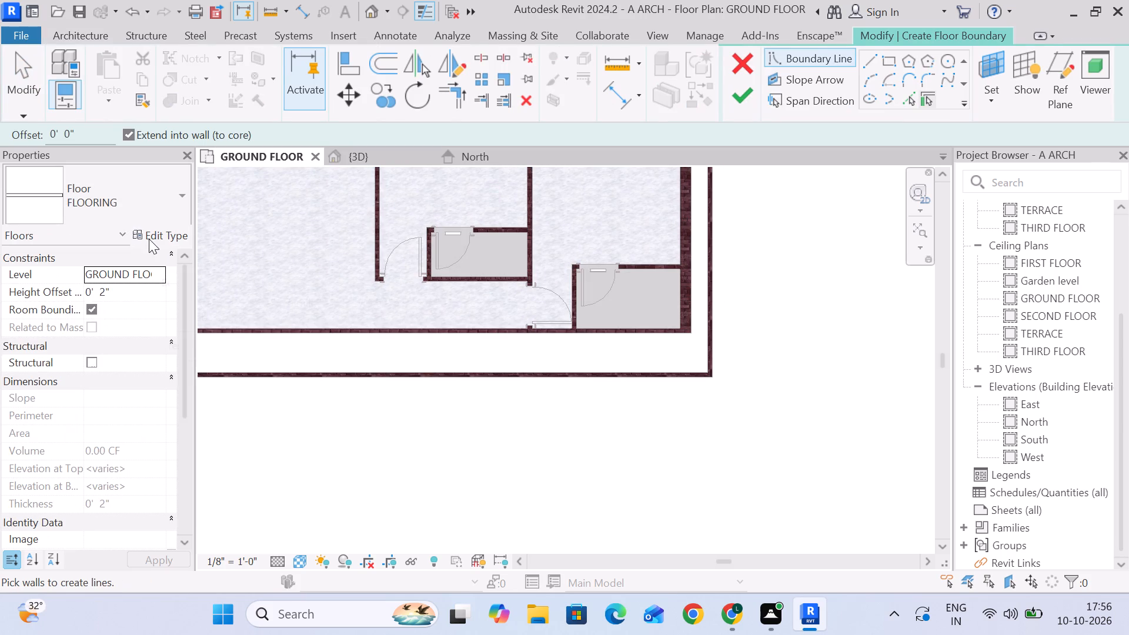
{"action": "left_click", "coordinate": [149, 238]}
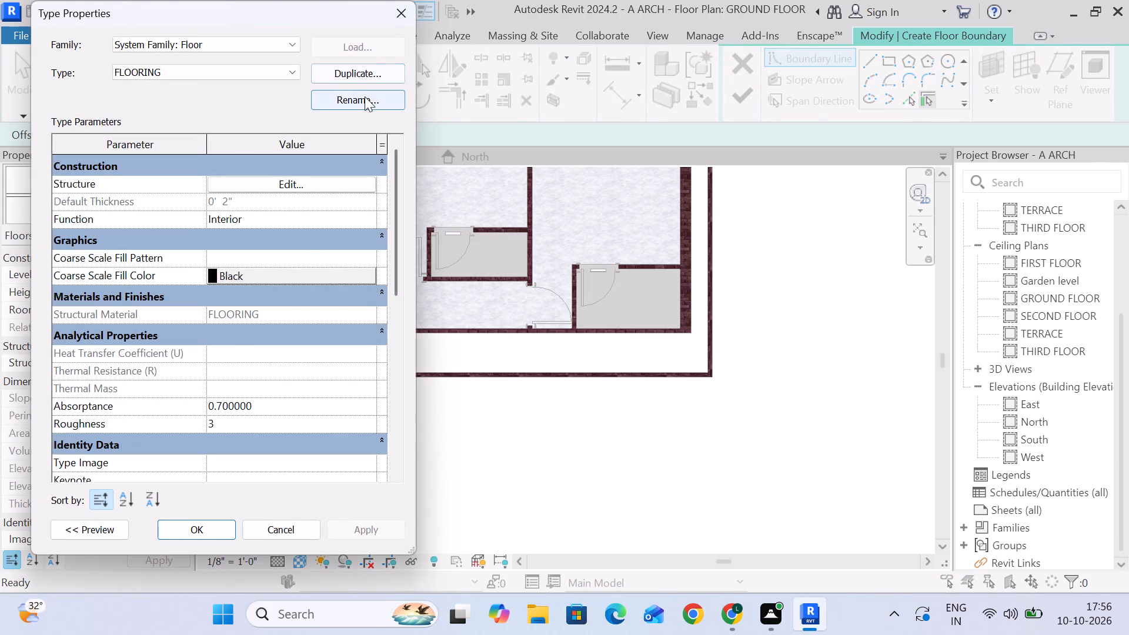
{"action": "left_click", "coordinate": [363, 76]}
{"action": "left_click", "coordinate": [869, 295]}
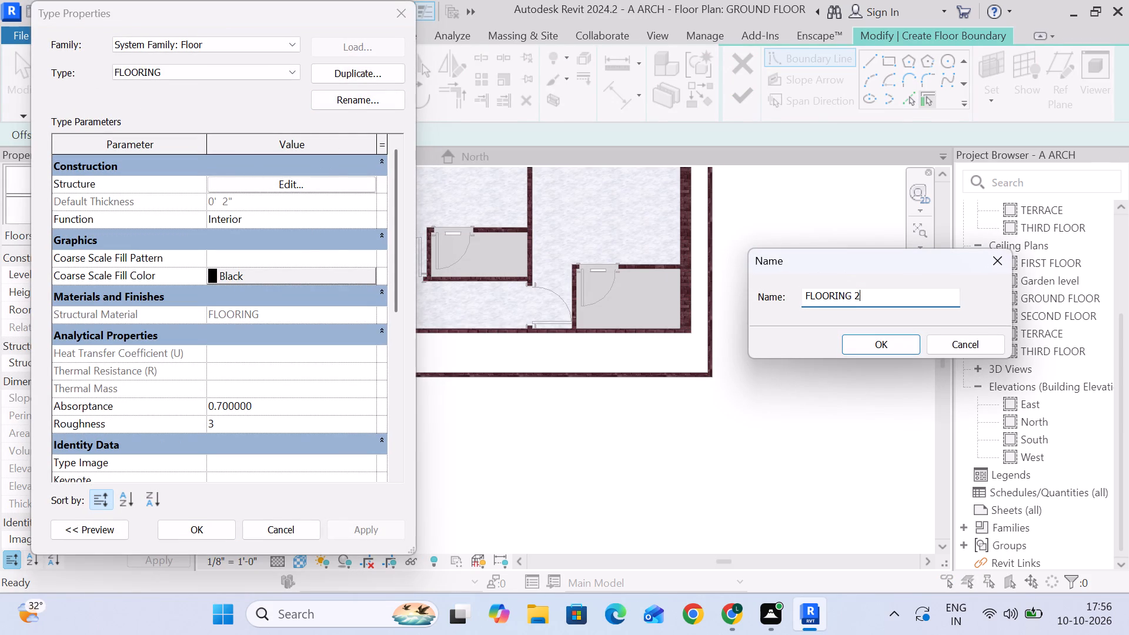
{"action": "key", "text": "BackSpace"}
{"action": "key", "text": "t"}
{"action": "key", "text": "o"}
{"action": "type", "text": "IL"}
{"action": "type", "text": "ET"}
{"action": "left_click", "coordinate": [897, 340]}
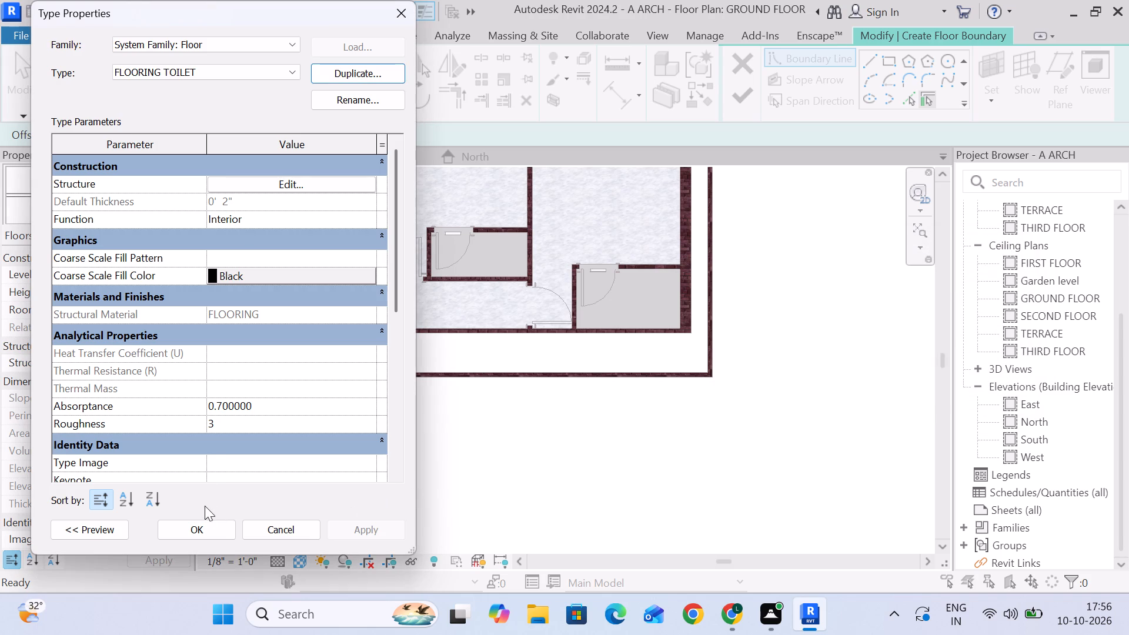
{"action": "left_click", "coordinate": [201, 529]}
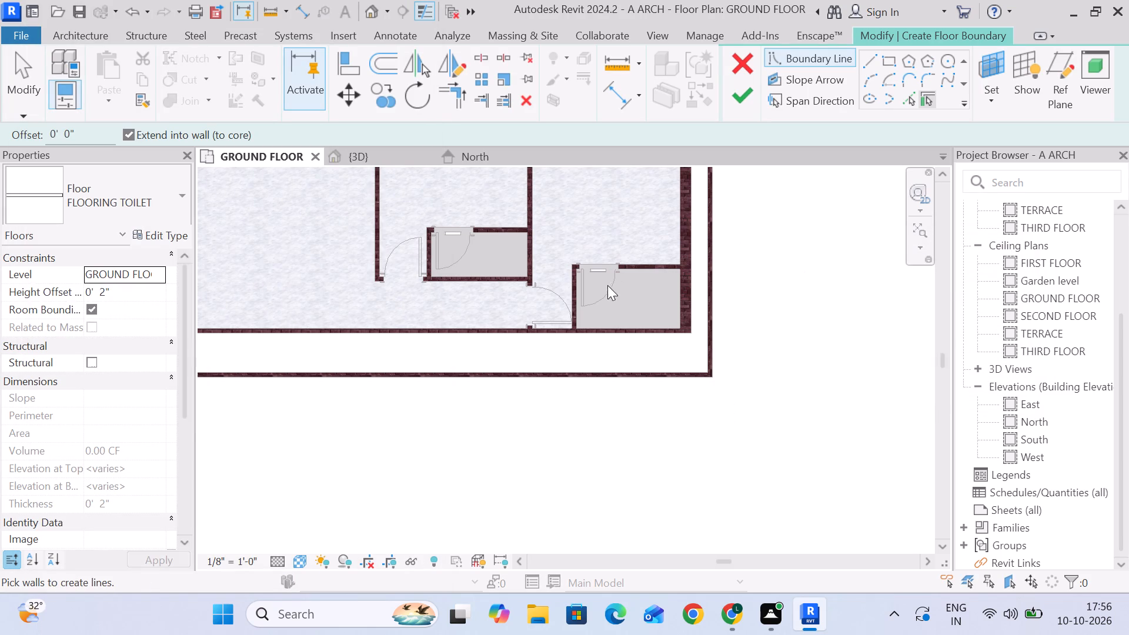
Sketch the east toilet's floor boundary along the north wall's inner face, extending through the door opening, to the north-west inner corner.
{"action": "left_click", "coordinate": [888, 62]}
{"action": "scroll", "coordinate": [697, 283], "scroll_direction": "up", "scroll_amount": 6}
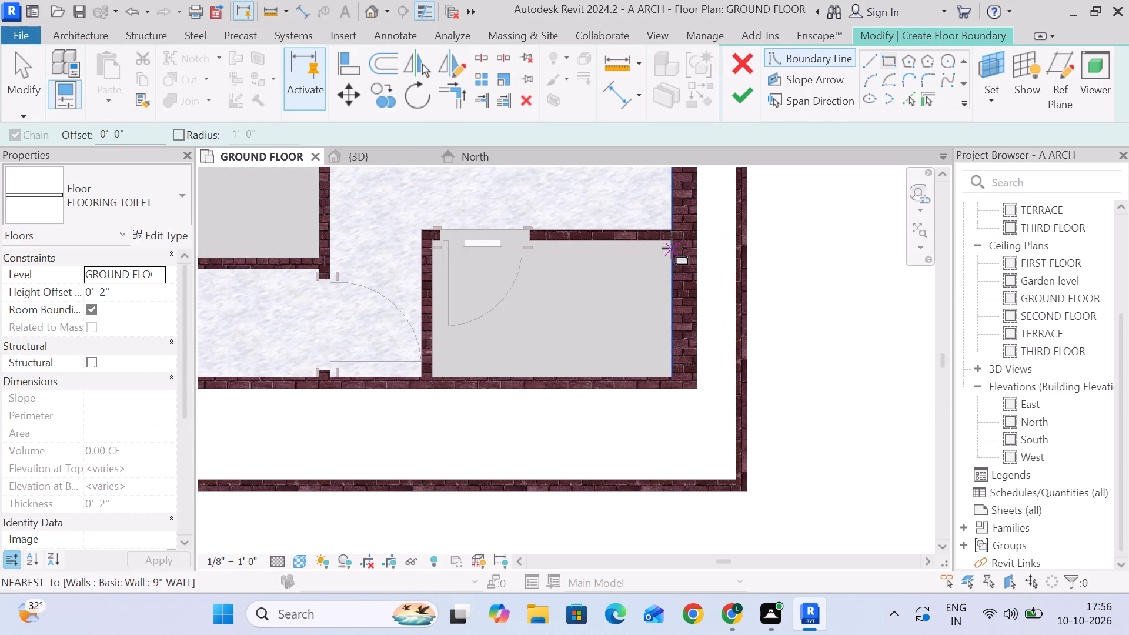
{"action": "left_click", "coordinate": [871, 54]}
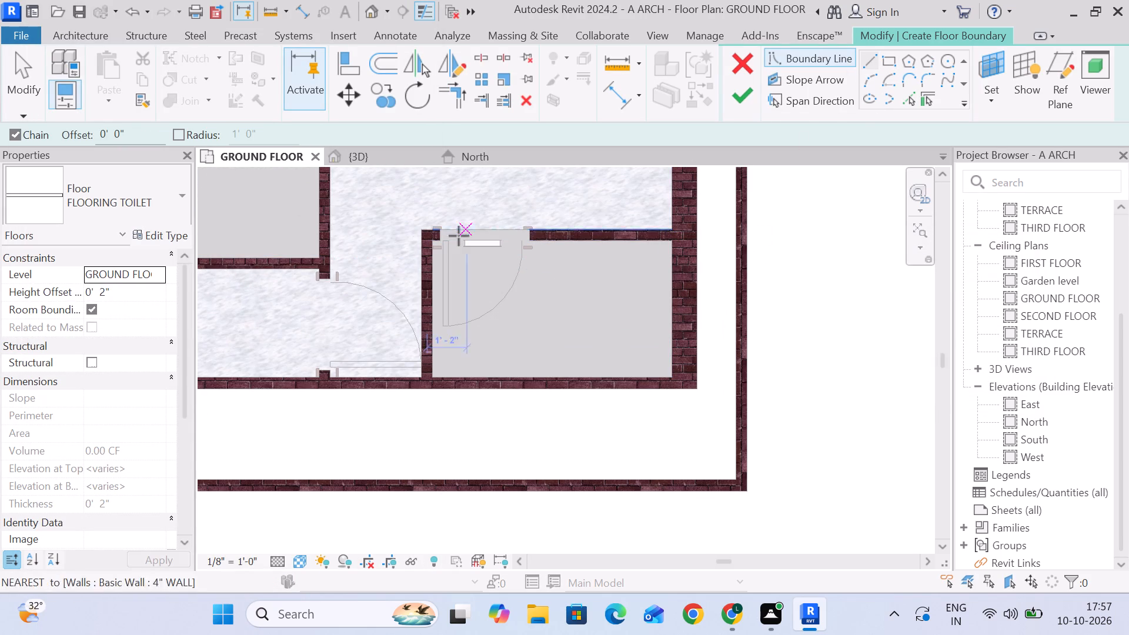
{"action": "scroll", "coordinate": [447, 245], "scroll_direction": "up", "scroll_amount": 5}
{"action": "left_click", "coordinate": [898, 237]}
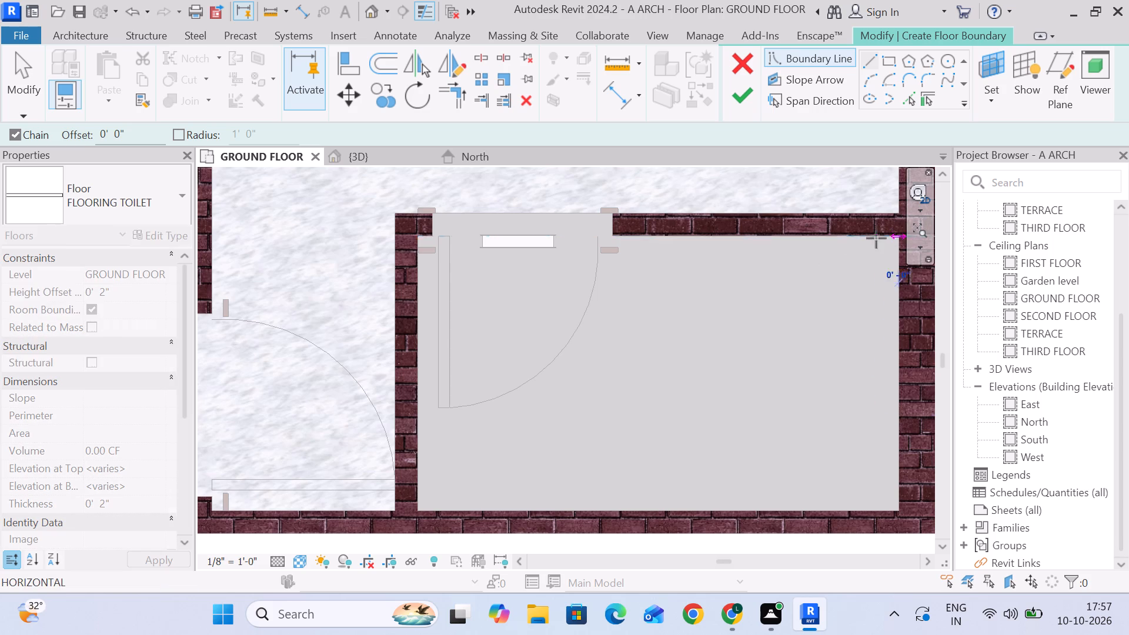
{"action": "left_click", "coordinate": [614, 237]}
{"action": "left_click", "coordinate": [610, 215]}
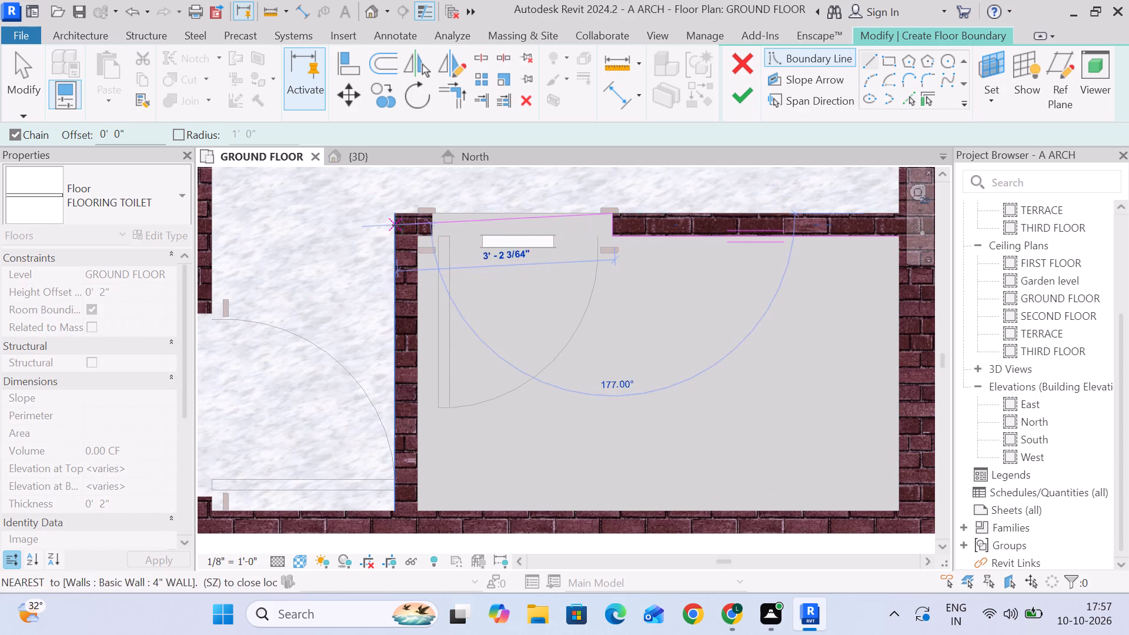
{"action": "scroll", "coordinate": [432, 216], "scroll_direction": "up", "scroll_amount": 6}
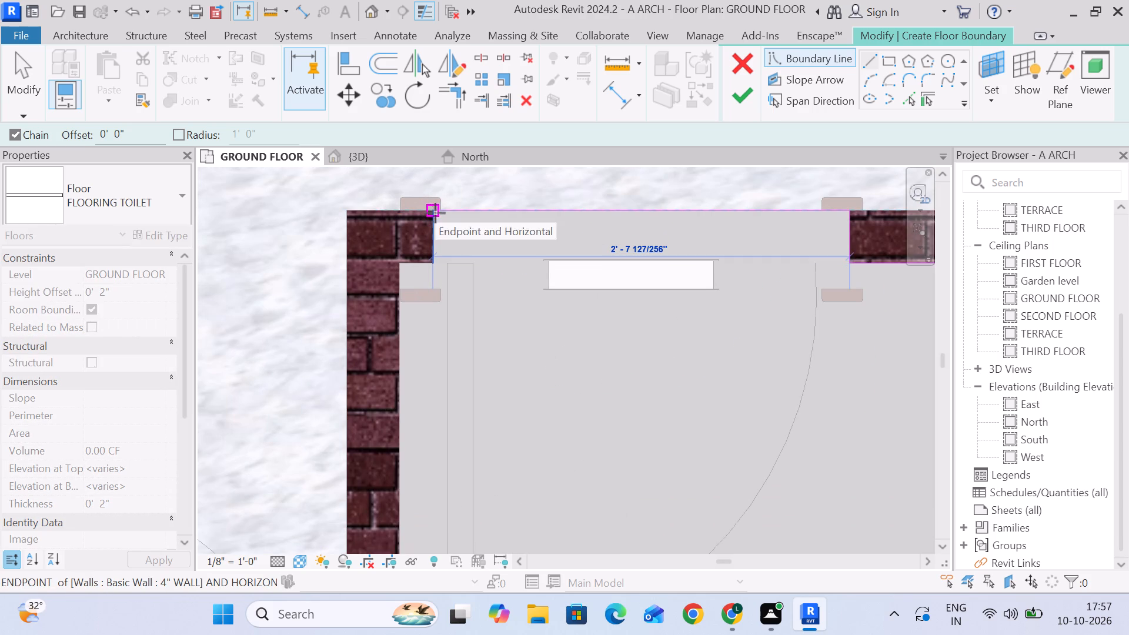
{"action": "left_click", "coordinate": [435, 210]}
{"action": "left_click", "coordinate": [435, 265]}
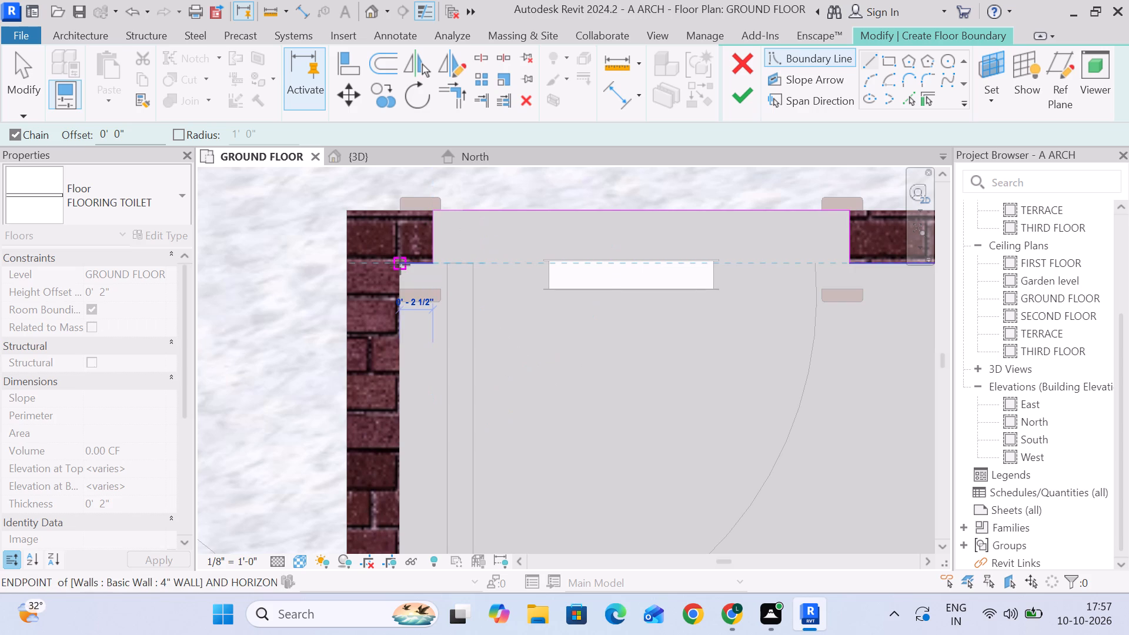
{"action": "left_click", "coordinate": [400, 264]}
Close the east toilet's floor boundary with straight lines along the inner faces of its west, south and east walls.
{"action": "scroll", "coordinate": [423, 337], "scroll_direction": "down", "scroll_amount": 6}
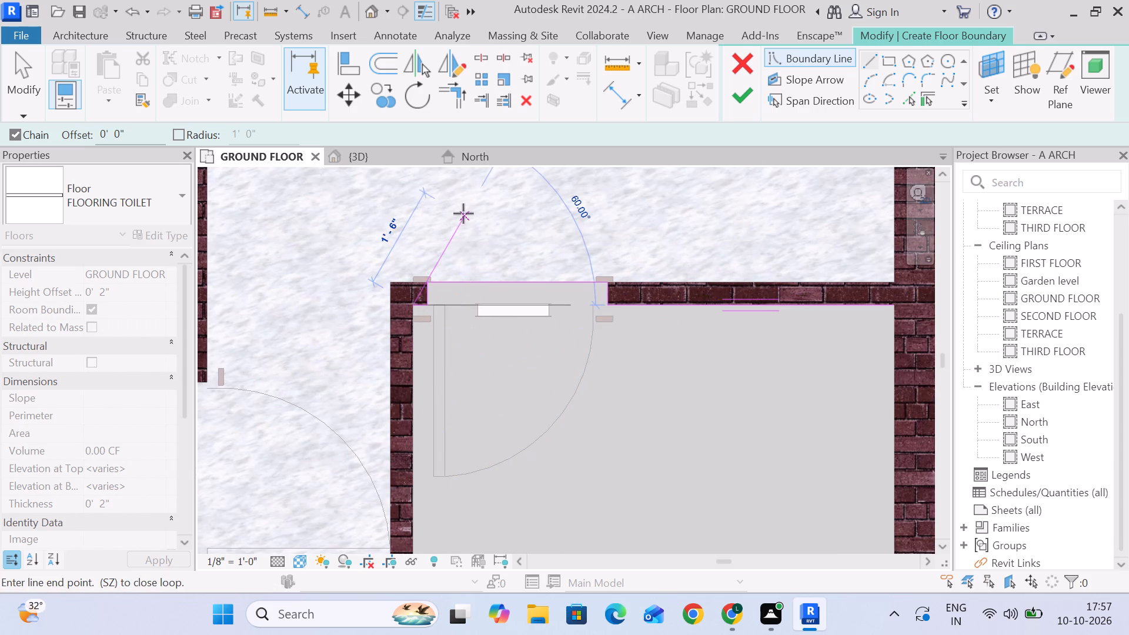
{"action": "middle_click_drag", "start_coordinate": [488, 446], "coordinate": [482, 277]}
{"action": "scroll", "coordinate": [398, 410], "scroll_direction": "up", "scroll_amount": 6}
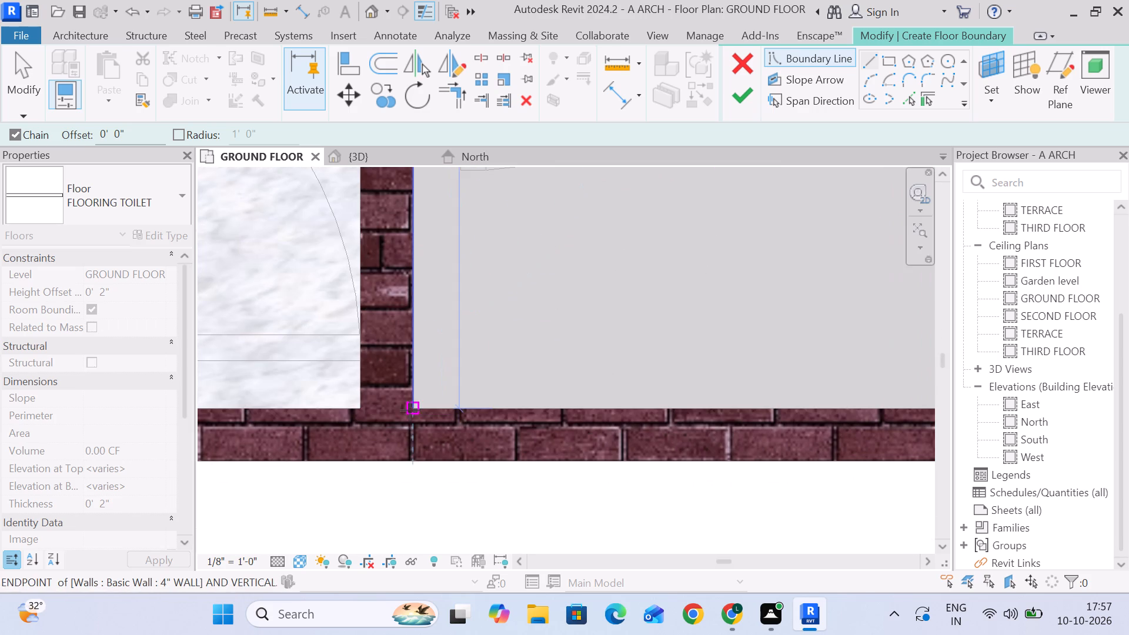
{"action": "left_click", "coordinate": [413, 406]}
{"action": "scroll", "coordinate": [677, 400], "scroll_direction": "down", "scroll_amount": 4}
{"action": "middle_click_drag", "start_coordinate": [684, 403], "coordinate": [547, 403]}
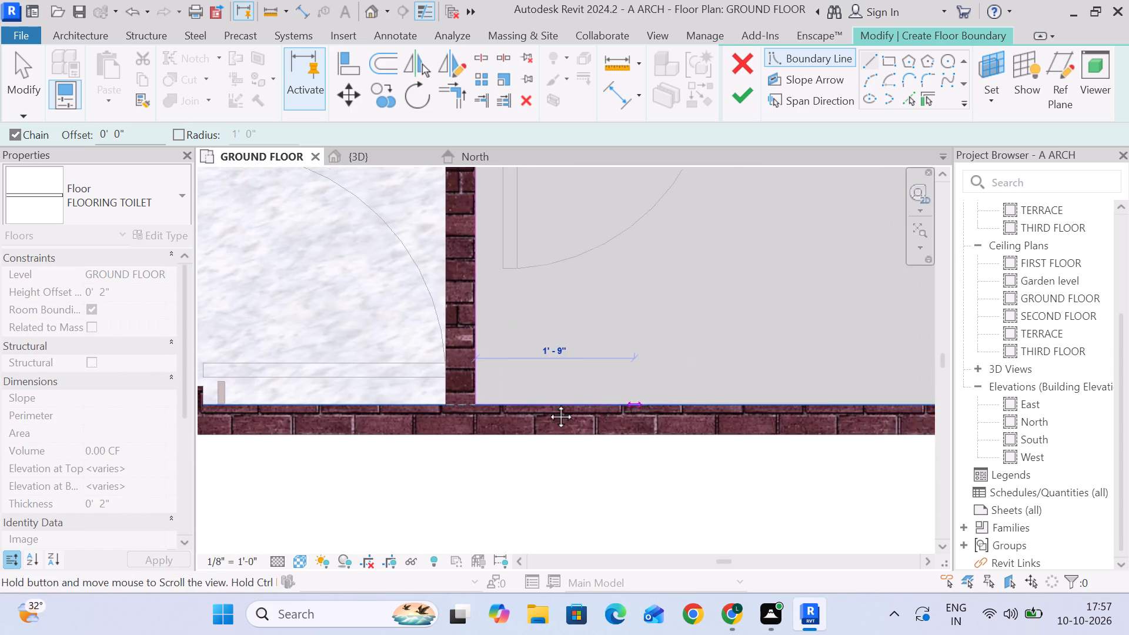
{"action": "middle_click_drag", "start_coordinate": [547, 403], "coordinate": [209, 403]}
{"action": "scroll", "coordinate": [712, 410], "scroll_direction": "up", "scroll_amount": 3}
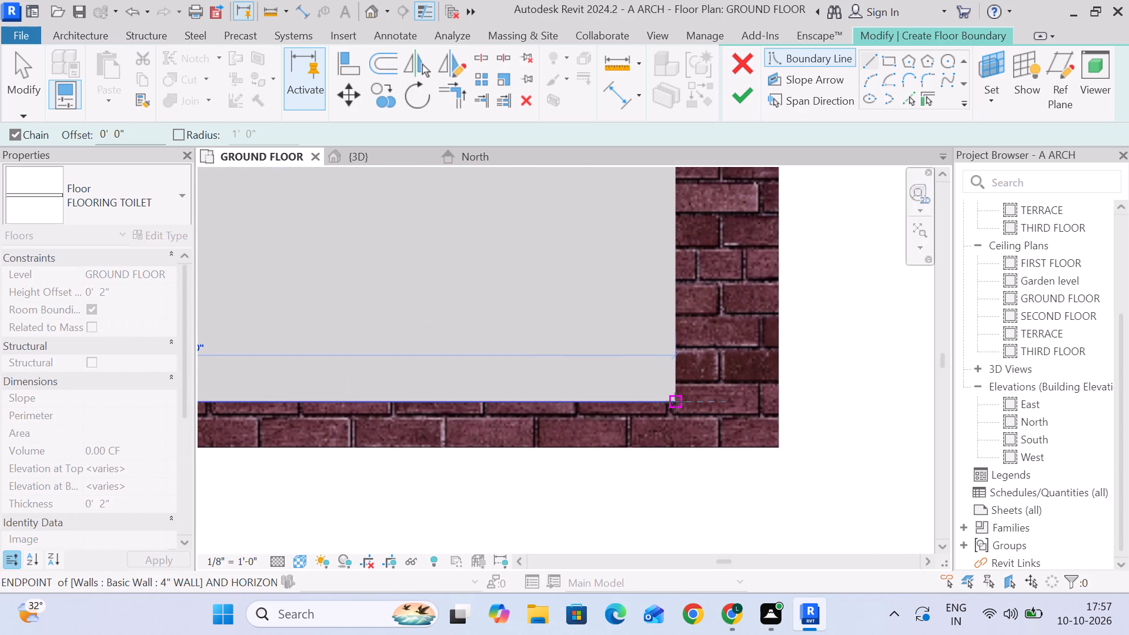
{"action": "left_click", "coordinate": [676, 402]}
{"action": "scroll", "coordinate": [668, 309], "scroll_direction": "down", "scroll_amount": 5}
{"action": "middle_click_drag", "start_coordinate": [667, 336], "coordinate": [737, 627]}
{"action": "scroll", "coordinate": [741, 372], "scroll_direction": "up", "scroll_amount": 4}
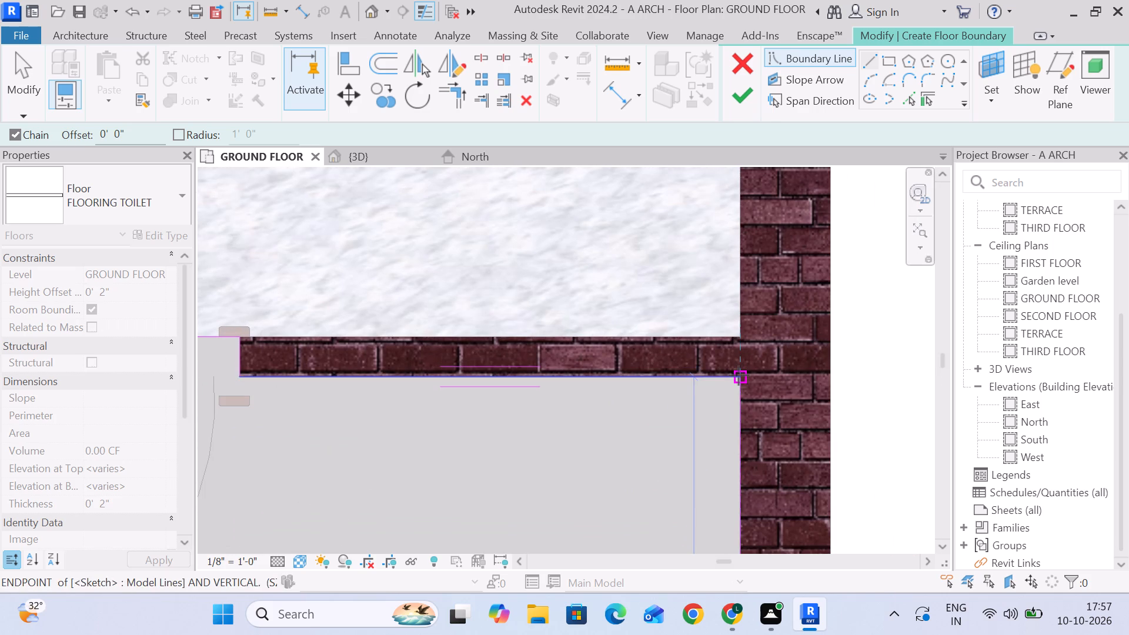
{"action": "left_click", "coordinate": [739, 375]}
Sketch the middle toilet's floor boundary along the inner faces of its 6' - 6" south wall and its east wall.
{"action": "scroll", "coordinate": [751, 400], "scroll_direction": "down", "scroll_amount": 5}
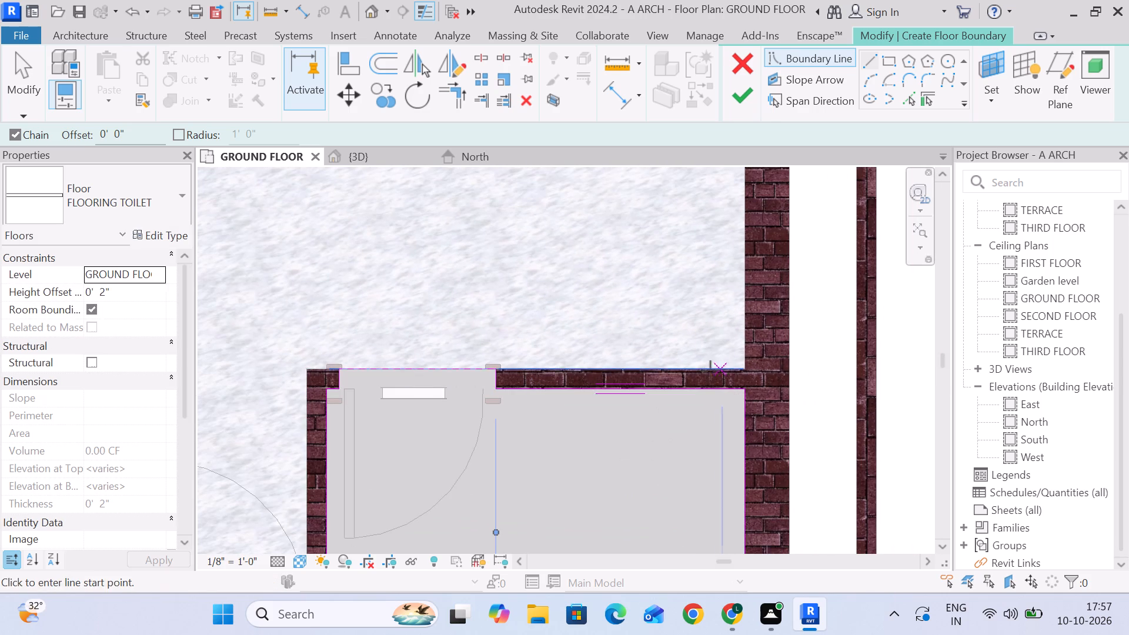
{"action": "scroll", "coordinate": [687, 407], "scroll_direction": "down", "scroll_amount": 5}
{"action": "scroll", "coordinate": [380, 426], "scroll_direction": "up", "scroll_amount": 6}
{"action": "middle_click_drag", "start_coordinate": [461, 456], "coordinate": [757, 413]}
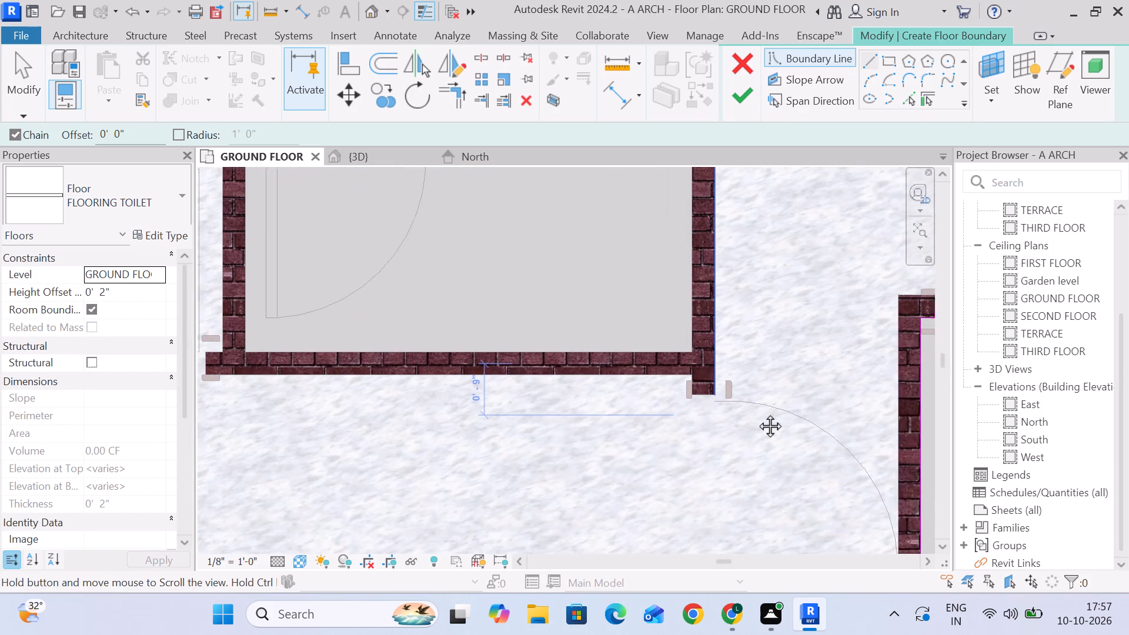
{"action": "middle_click_drag", "start_coordinate": [757, 413], "coordinate": [756, 413]}
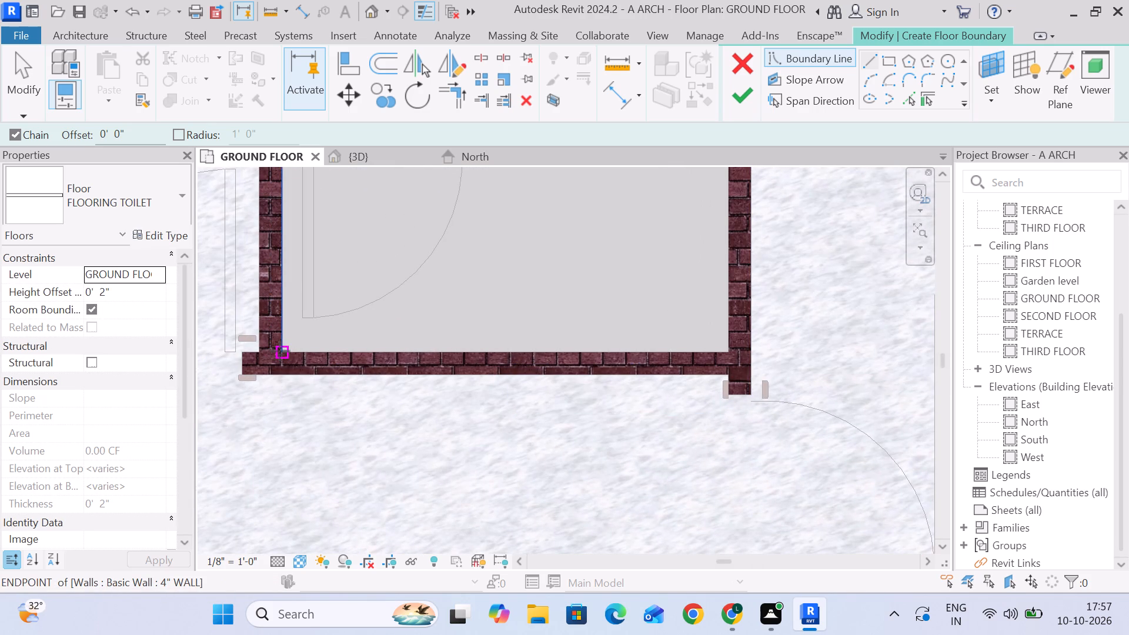
{"action": "left_click", "coordinate": [280, 351]}
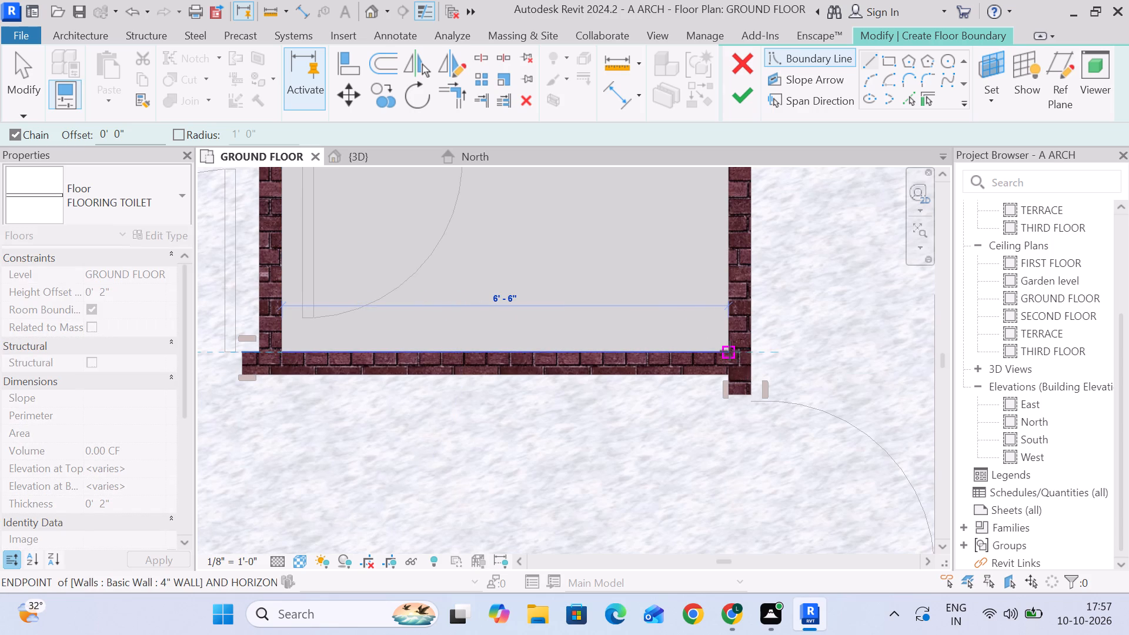
{"action": "left_click", "coordinate": [730, 351]}
{"action": "middle_click_drag", "start_coordinate": [684, 231], "coordinate": [718, 554]}
{"action": "scroll", "coordinate": [762, 481], "scroll_direction": "up", "scroll_amount": 12}
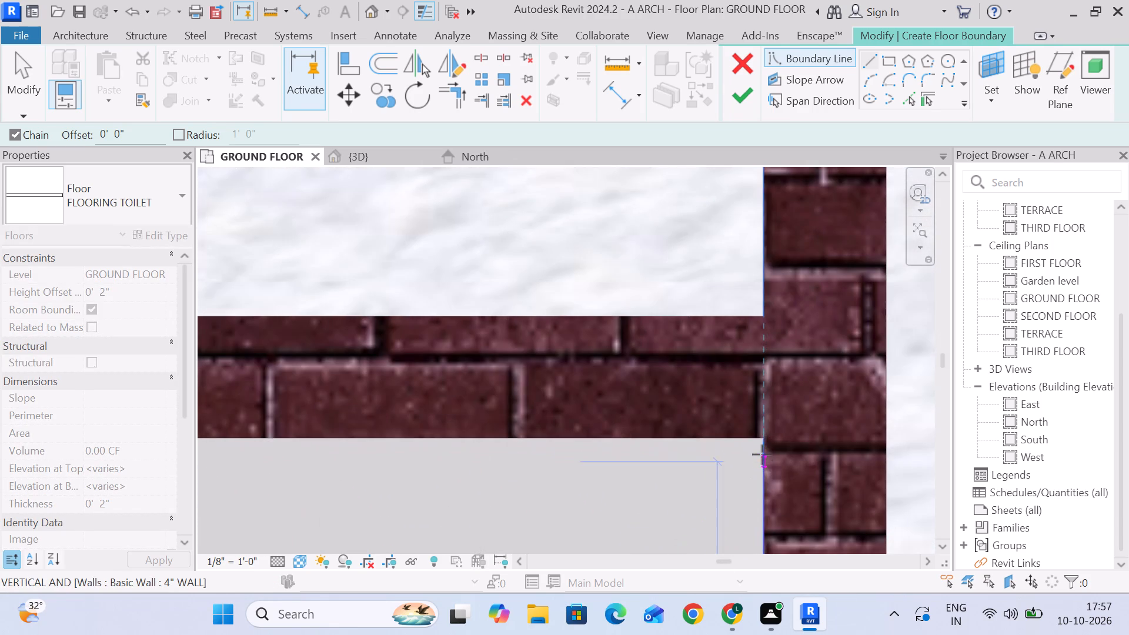
{"action": "left_click", "coordinate": [763, 437]}
Continue the middle toilet's boundary along the north wall's inner face to the door opening and across the wall thickness at its east jamb.
{"action": "scroll", "coordinate": [491, 489], "scroll_direction": "down", "scroll_amount": 3}
{"action": "middle_click_drag", "start_coordinate": [488, 492], "coordinate": [628, 335]}
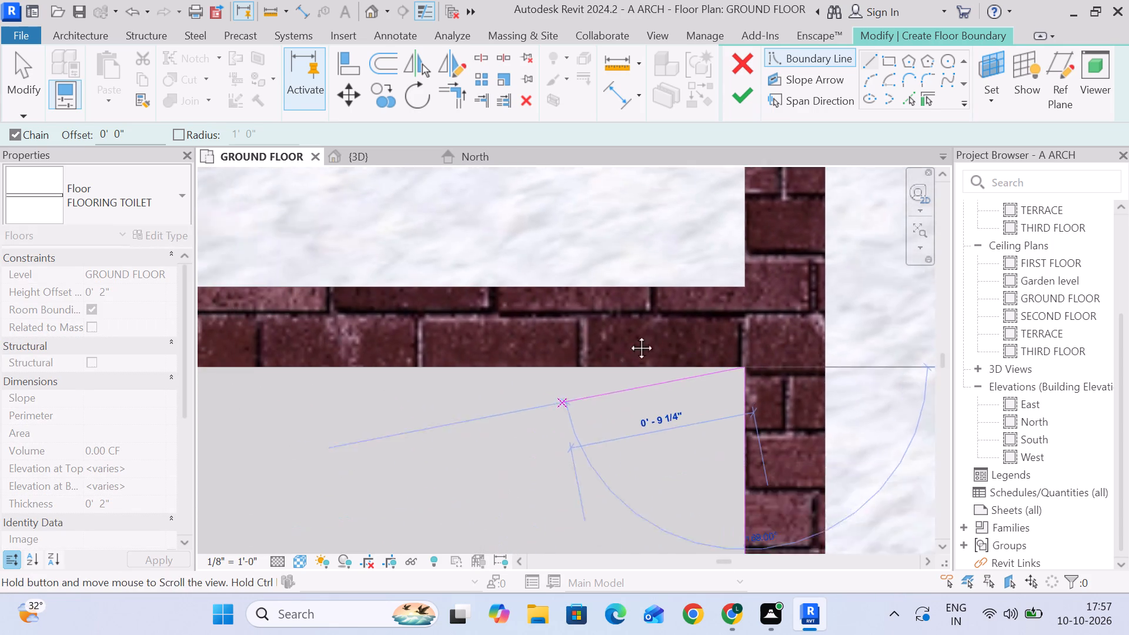
{"action": "middle_click_drag", "start_coordinate": [628, 335], "coordinate": [799, 254]}
{"action": "scroll", "coordinate": [409, 349], "scroll_direction": "down", "scroll_amount": 3}
{"action": "middle_click_drag", "start_coordinate": [406, 356], "coordinate": [856, 357]}
{"action": "middle_click_drag", "start_coordinate": [365, 357], "coordinate": [707, 362]}
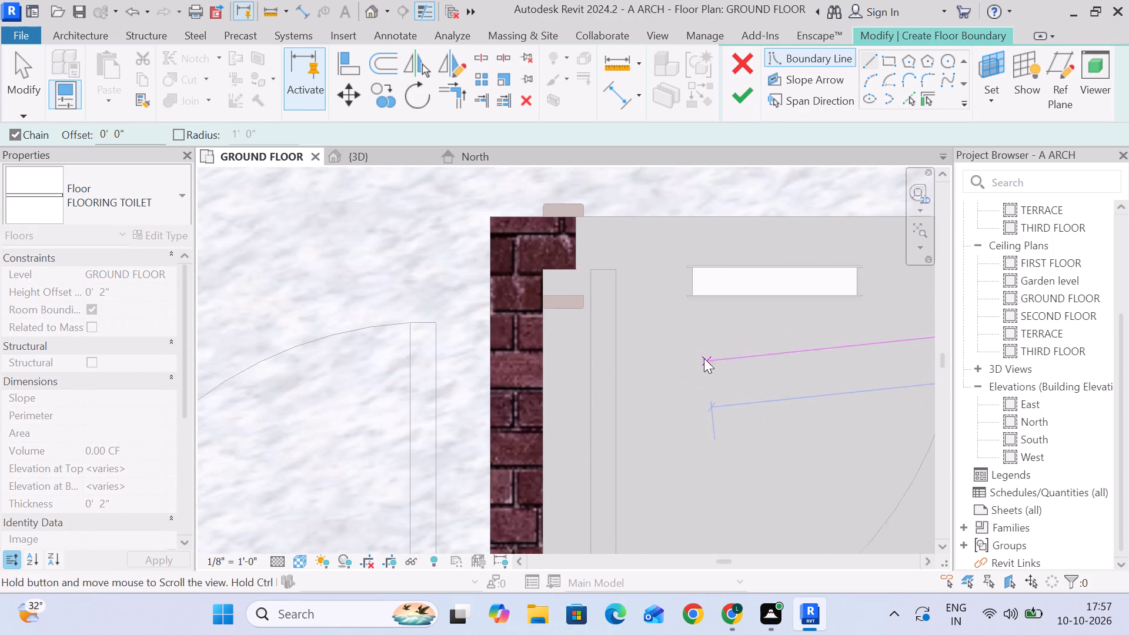
{"action": "scroll", "coordinate": [574, 312], "scroll_direction": "up", "scroll_amount": 6}
{"action": "scroll", "coordinate": [617, 282], "scroll_direction": "down", "scroll_amount": 4}
{"action": "middle_click_drag", "start_coordinate": [641, 317], "coordinate": [362, 400]}
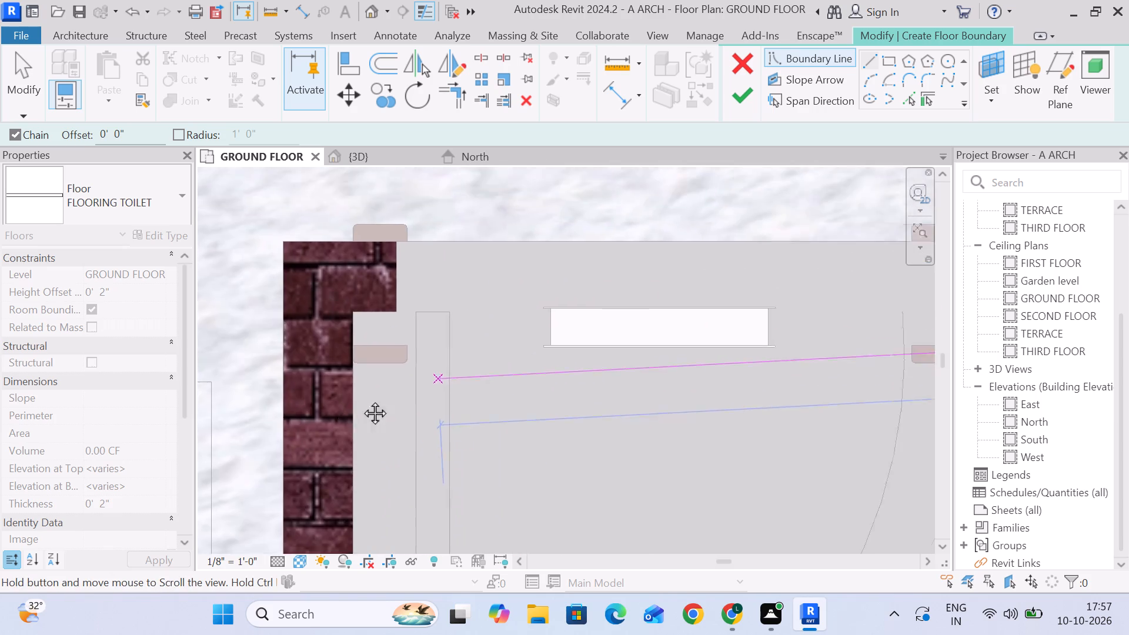
{"action": "middle_click_drag", "start_coordinate": [362, 400], "coordinate": [230, 431]}
{"action": "scroll", "coordinate": [656, 411], "scroll_direction": "up", "scroll_amount": 4}
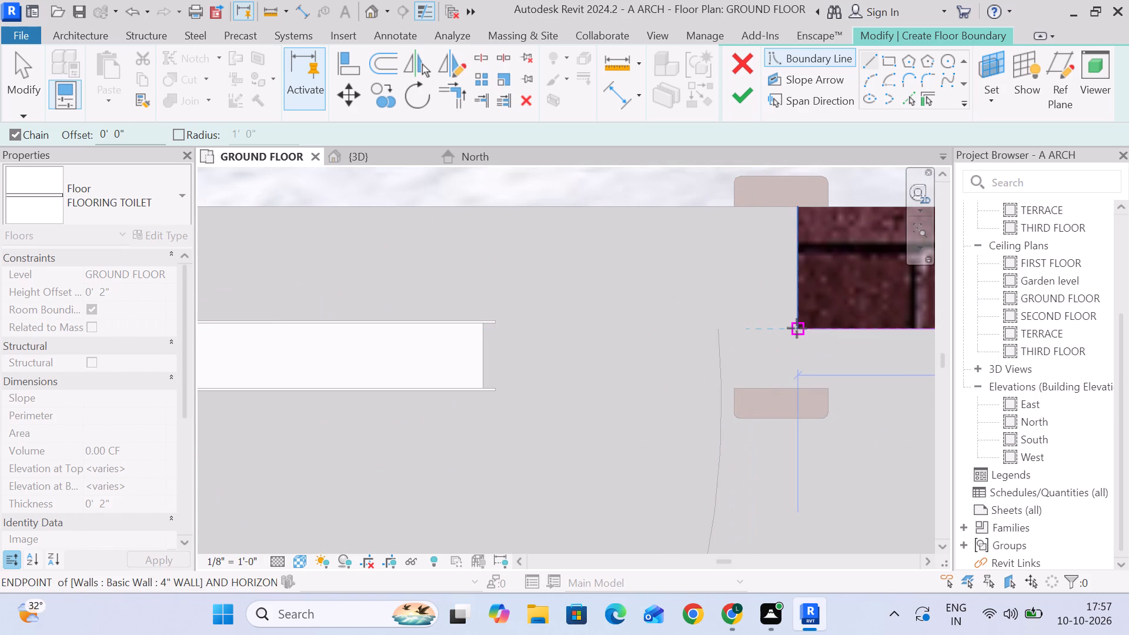
{"action": "left_click", "coordinate": [797, 327]}
{"action": "left_click", "coordinate": [796, 206]}
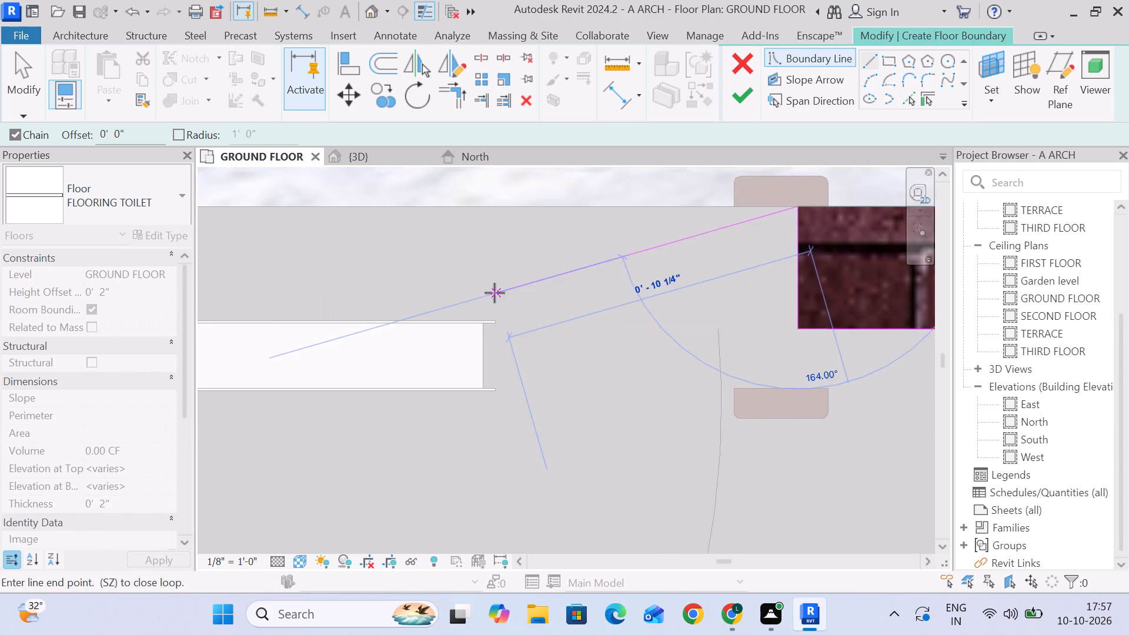
Carry the boundary across the door opening along the wall's outer face, back along the west jamb, to the north-west inner corner.
{"action": "middle_click_drag", "start_coordinate": [498, 296], "coordinate": [910, 395]}
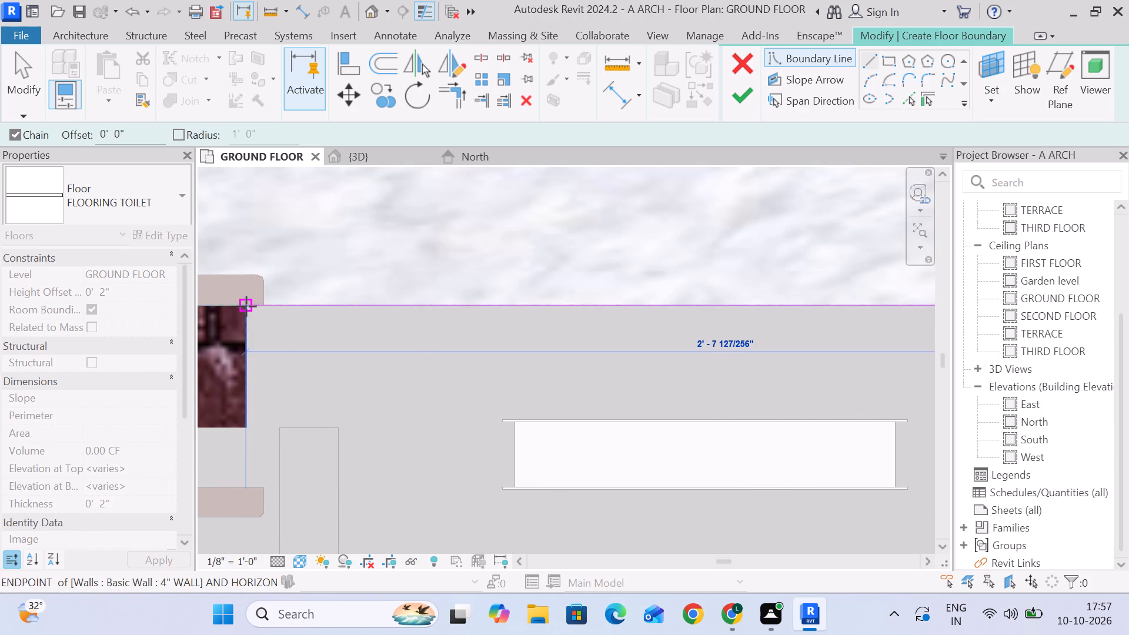
{"action": "left_click", "coordinate": [246, 306]}
{"action": "left_click", "coordinate": [249, 427]}
{"action": "middle_click_drag", "start_coordinate": [275, 442], "coordinate": [586, 361]}
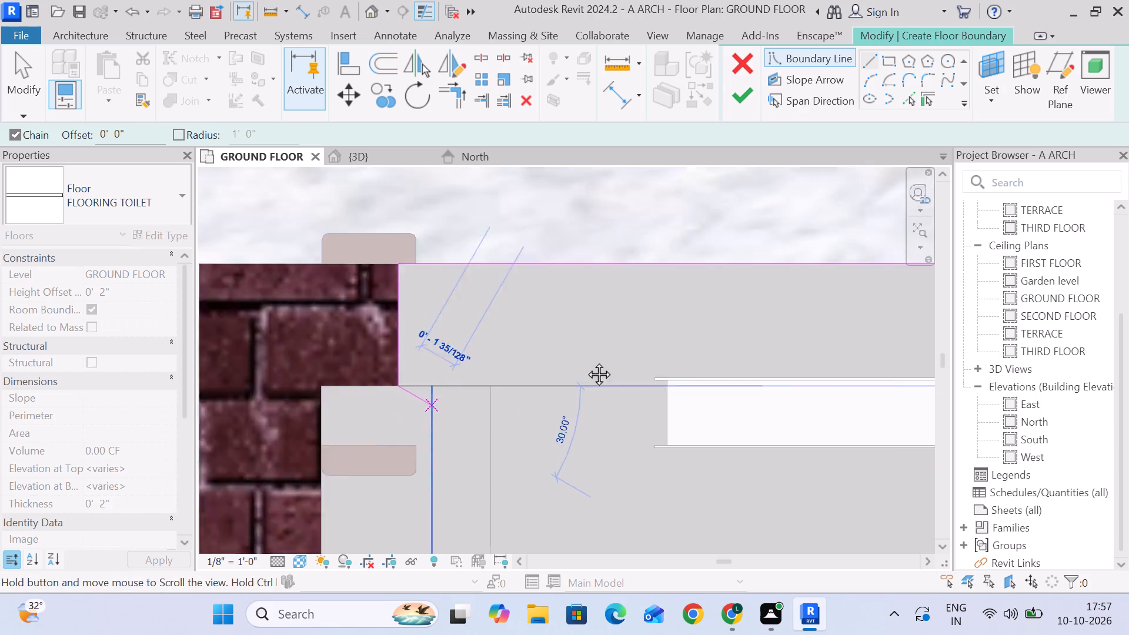
{"action": "middle_click_drag", "start_coordinate": [586, 361], "coordinate": [687, 346]}
{"action": "left_click", "coordinate": [580, 335]}
Close the middle toilet's floor boundary with a straight line along the west wall's inner face to the south-west corner.
{"action": "scroll", "coordinate": [597, 440], "scroll_direction": "down", "scroll_amount": 4}
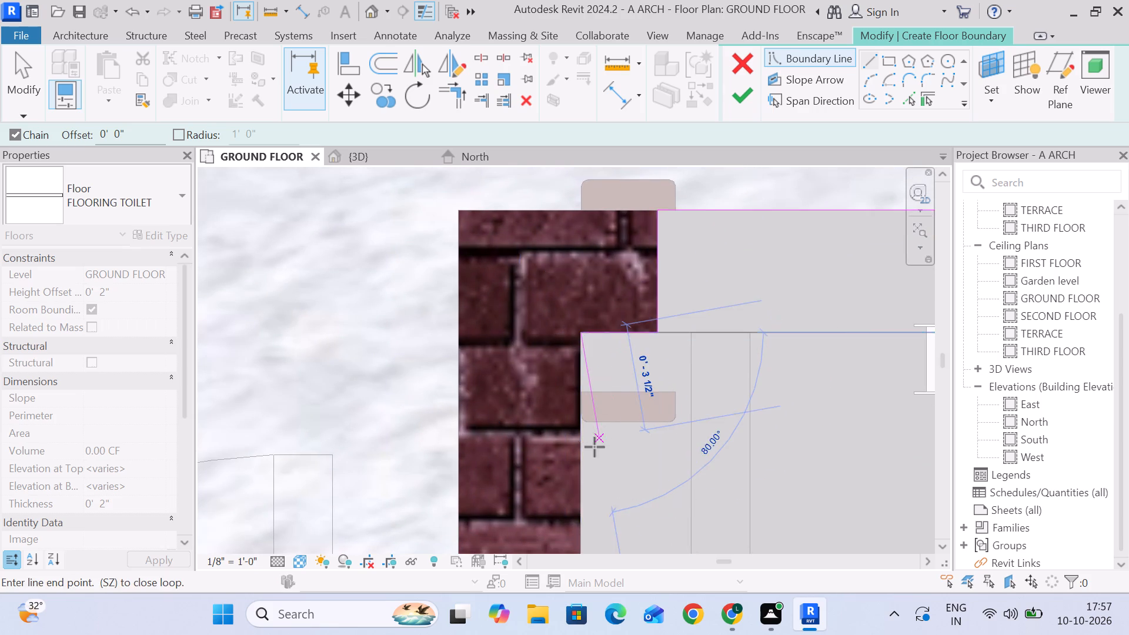
{"action": "middle_click_drag", "start_coordinate": [587, 443], "coordinate": [484, 326]}
{"action": "scroll", "coordinate": [543, 397], "scroll_direction": "up", "scroll_amount": 2}
{"action": "scroll", "coordinate": [450, 303], "scroll_direction": "down", "scroll_amount": 1}
{"action": "scroll", "coordinate": [542, 377], "scroll_direction": "down", "scroll_amount": 5}
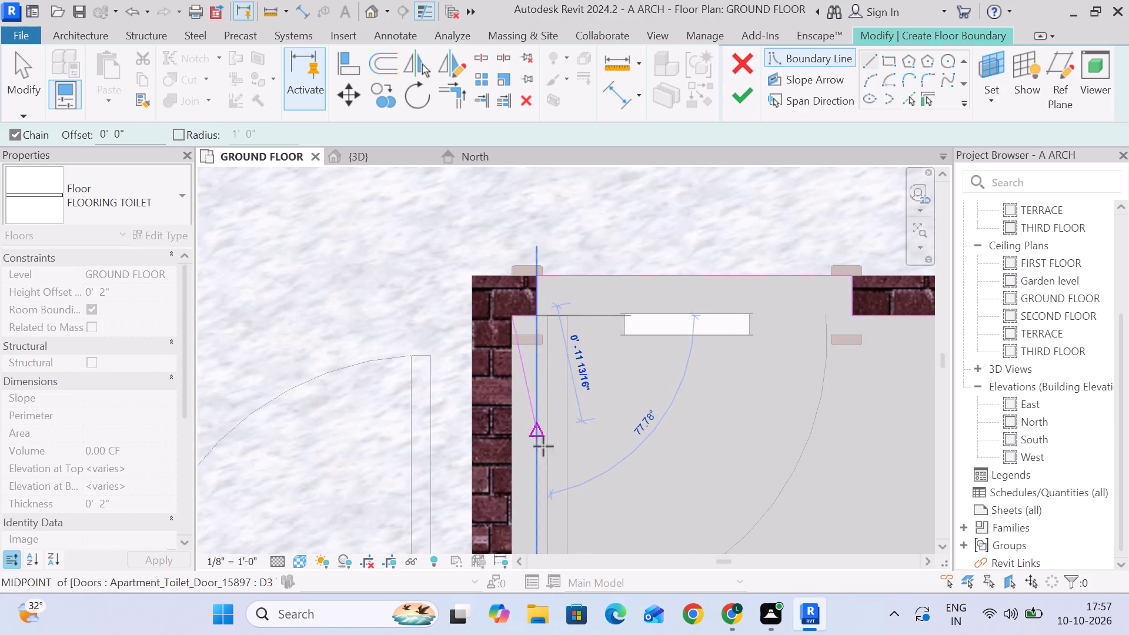
{"action": "middle_click_drag", "start_coordinate": [507, 382], "coordinate": [460, 295]}
{"action": "scroll", "coordinate": [584, 466], "scroll_direction": "down", "scroll_amount": 2}
{"action": "middle_click_drag", "start_coordinate": [580, 466], "coordinate": [467, 299]}
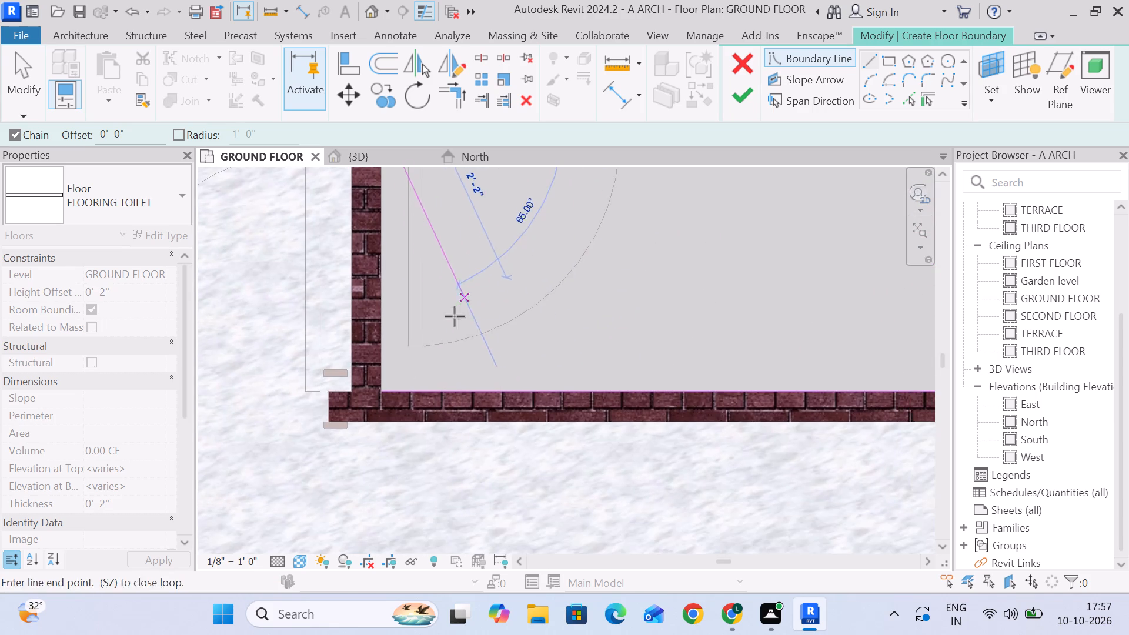
{"action": "scroll", "coordinate": [400, 397], "scroll_direction": "up", "scroll_amount": 5}
{"action": "left_click", "coordinate": [365, 380]}
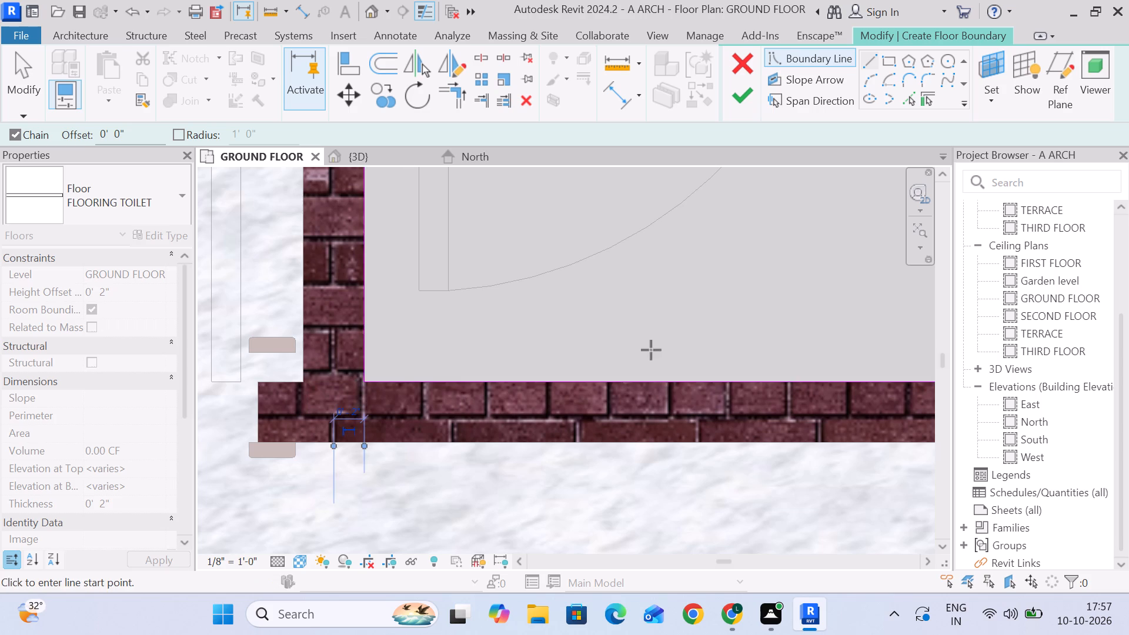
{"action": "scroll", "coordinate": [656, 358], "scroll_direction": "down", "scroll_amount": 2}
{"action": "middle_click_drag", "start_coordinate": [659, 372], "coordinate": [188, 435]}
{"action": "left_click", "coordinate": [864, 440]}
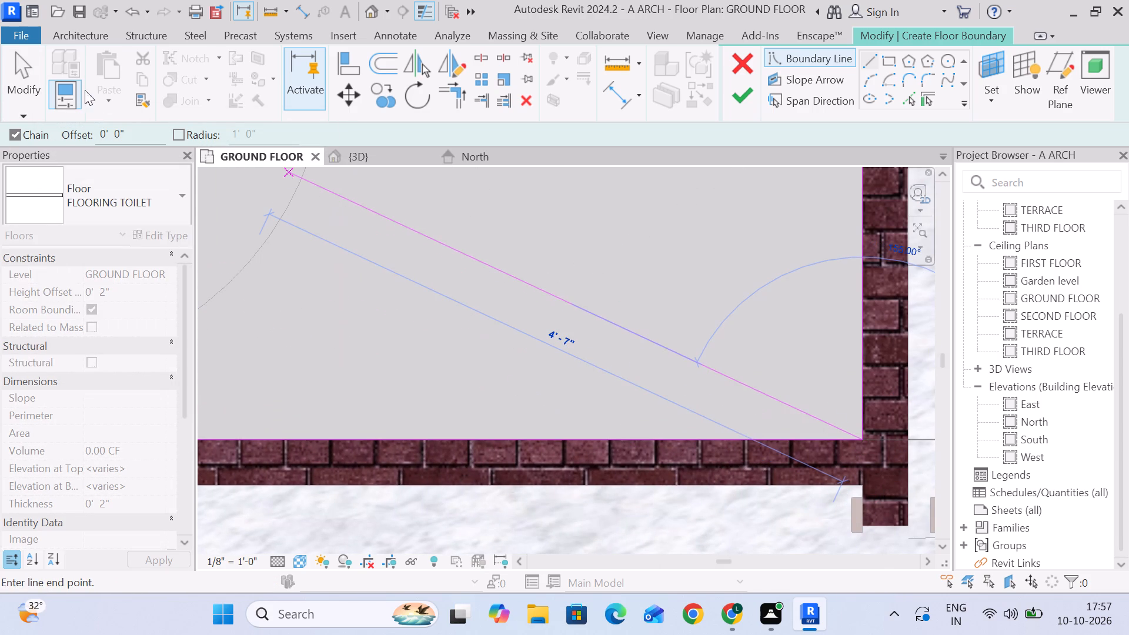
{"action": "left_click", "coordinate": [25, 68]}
Examine the middle toilet's boundary lines at the south-east inner corner and check the outline around both toilets.
{"action": "scroll", "coordinate": [853, 420], "scroll_direction": "up", "scroll_amount": 6}
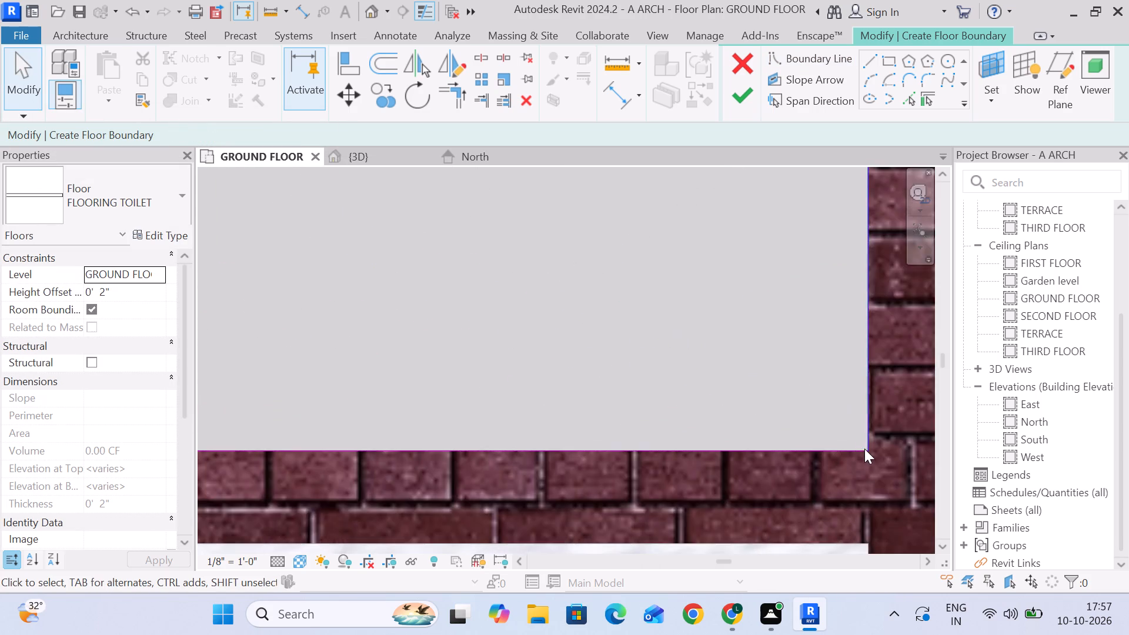
{"action": "scroll", "coordinate": [864, 449], "scroll_direction": "up", "scroll_amount": 16}
{"action": "scroll", "coordinate": [862, 432], "scroll_direction": "down", "scroll_amount": 6}
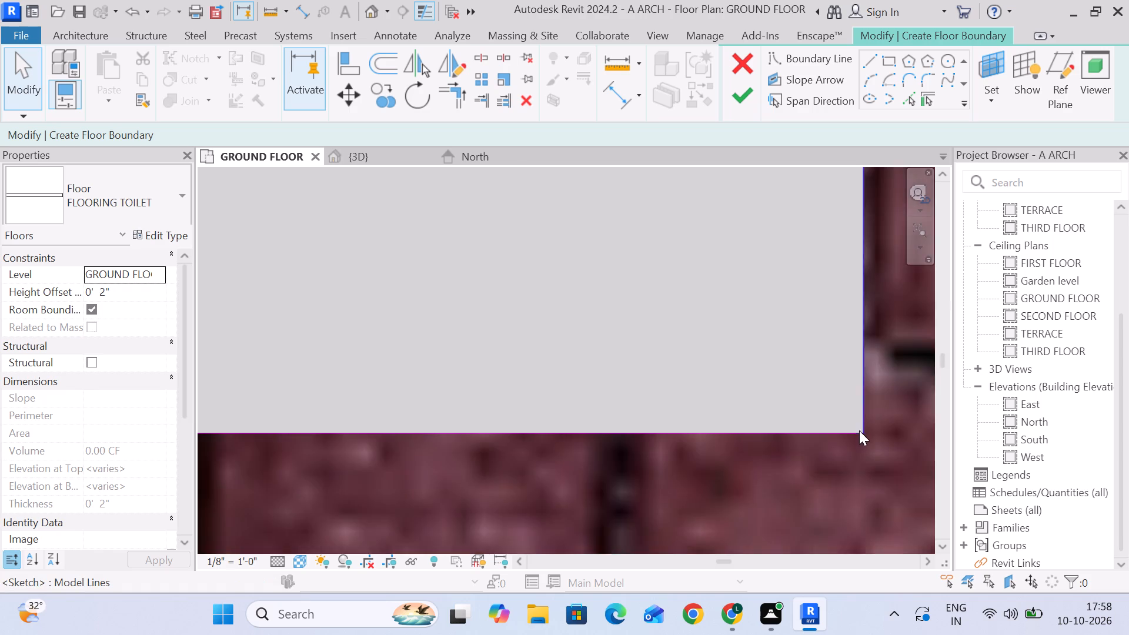
{"action": "scroll", "coordinate": [859, 430], "scroll_direction": "down", "scroll_amount": 20}
{"action": "scroll", "coordinate": [859, 428], "scroll_direction": "down", "scroll_amount": 1}
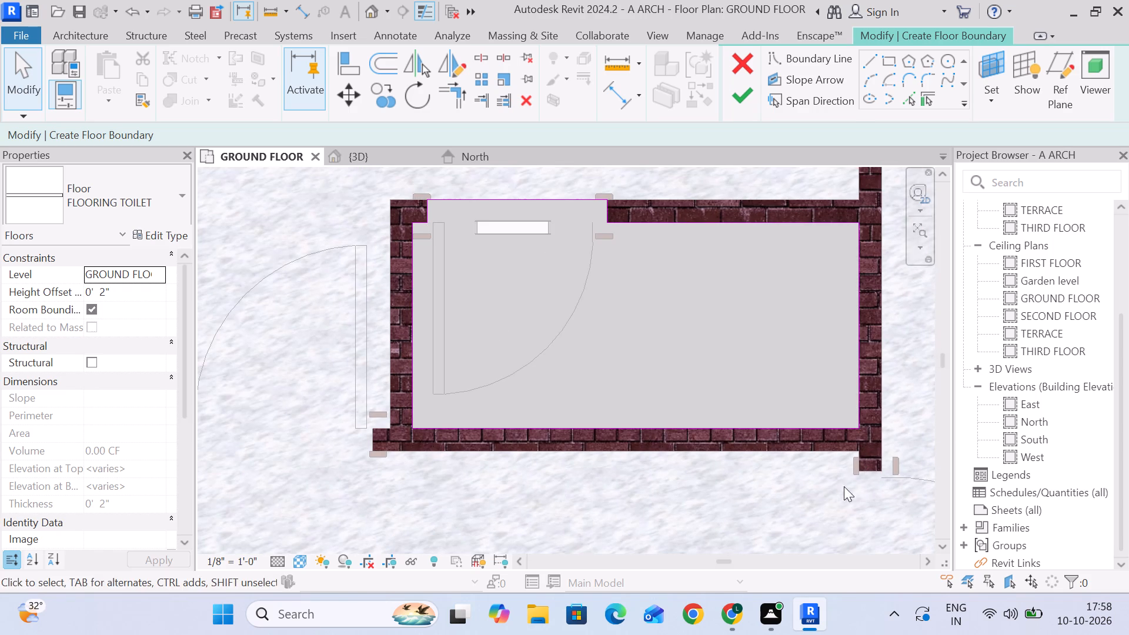
{"action": "left_click", "coordinate": [864, 387]}
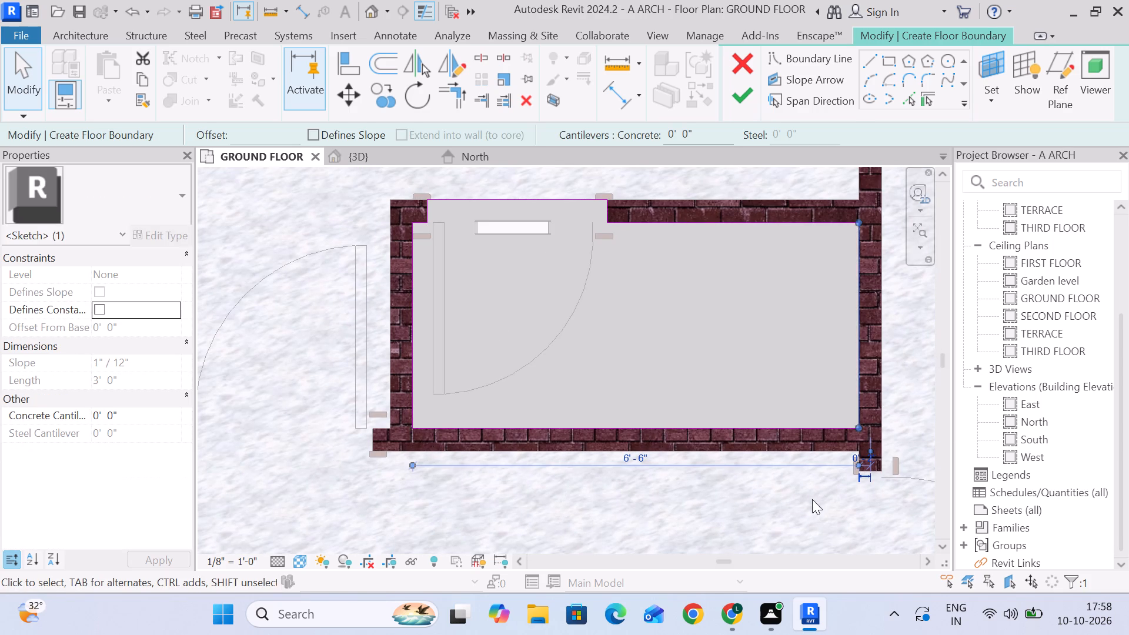
{"action": "key", "text": "Escape"}
{"action": "scroll", "coordinate": [599, 346], "scroll_direction": "down", "scroll_amount": 3}
{"action": "middle_click_drag", "start_coordinate": [605, 363], "coordinate": [482, 322]}
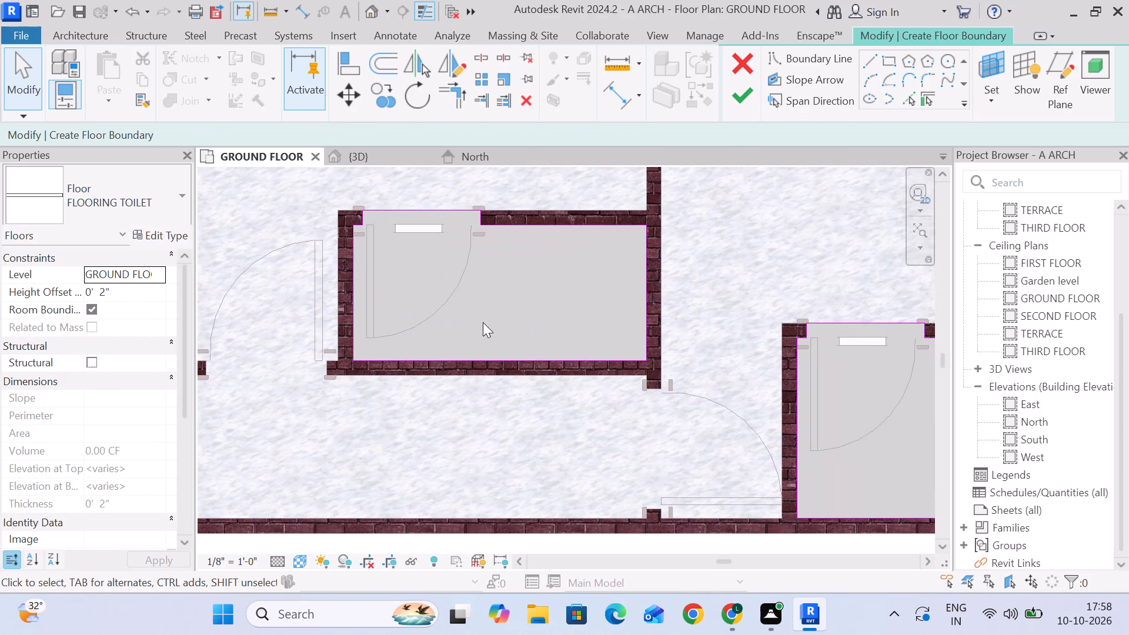
{"action": "scroll", "coordinate": [494, 323], "scroll_direction": "down", "scroll_amount": 4}
Create a new material from the structure layer's material setting of the FLOORING TOILET type.
{"action": "left_click", "coordinate": [164, 245]}
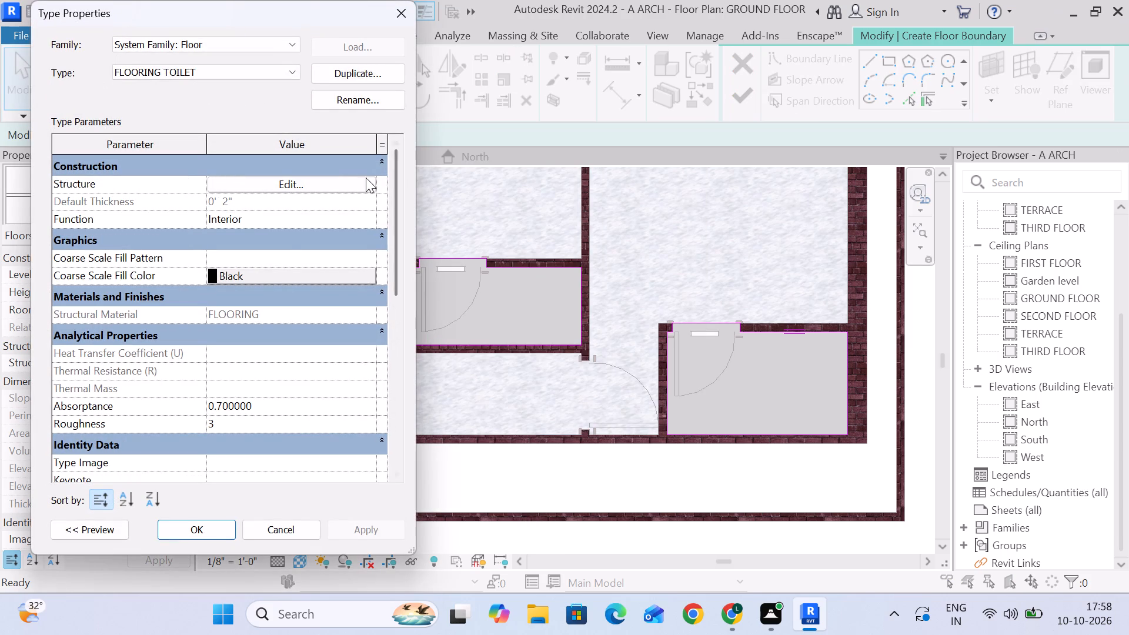
{"action": "left_click", "coordinate": [356, 176]}
{"action": "left_click", "coordinate": [191, 227]}
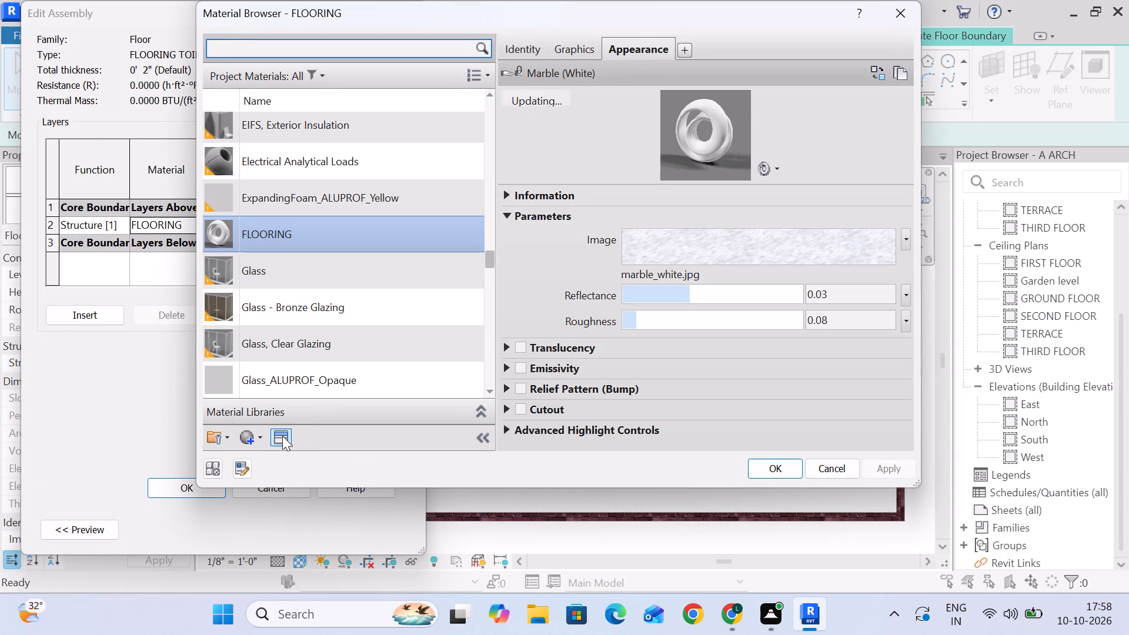
{"action": "left_click", "coordinate": [256, 437]}
{"action": "left_click", "coordinate": [256, 458]}
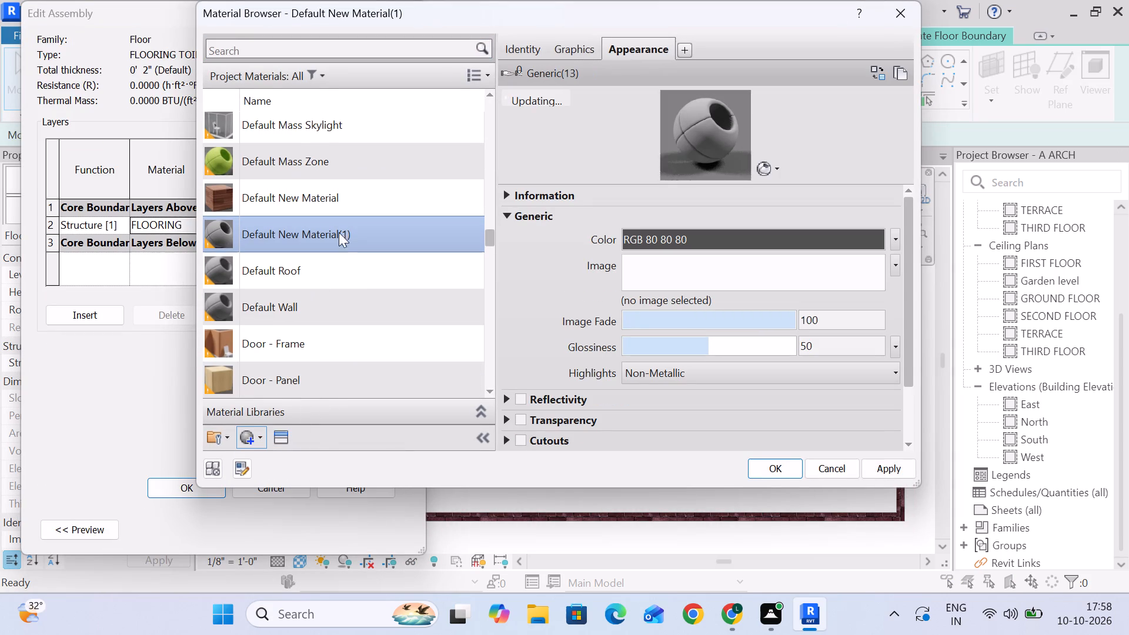
Rename the new material as toilet wash room and apply the change.
{"action": "right_click", "coordinate": [348, 230]}
{"action": "left_click", "coordinate": [431, 298]}
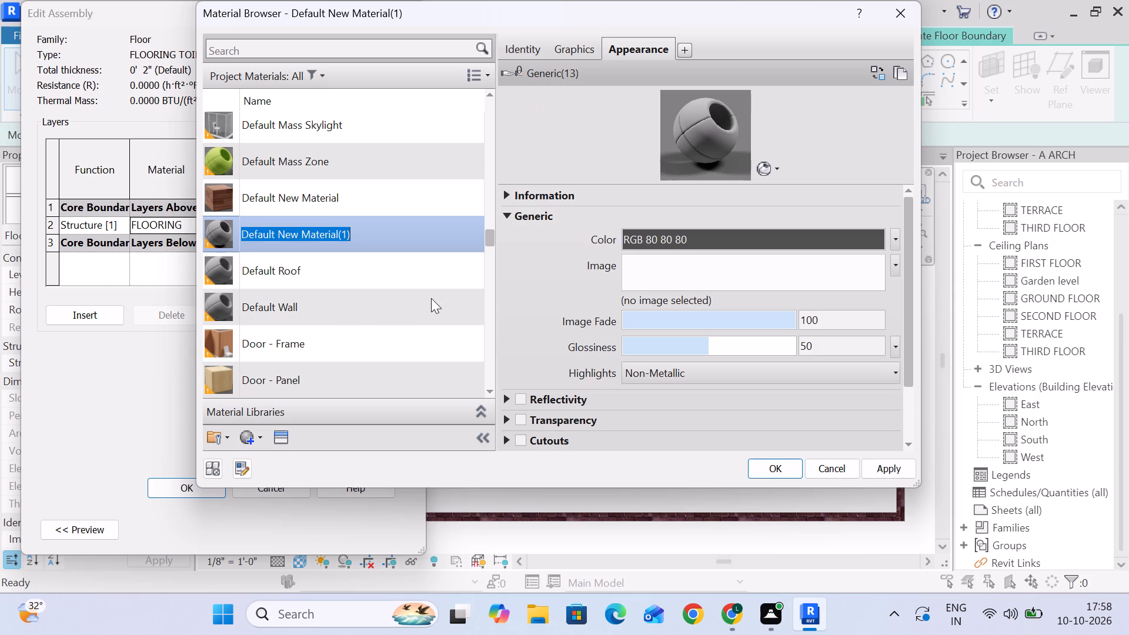
{"action": "type", "text": "WASH F"}
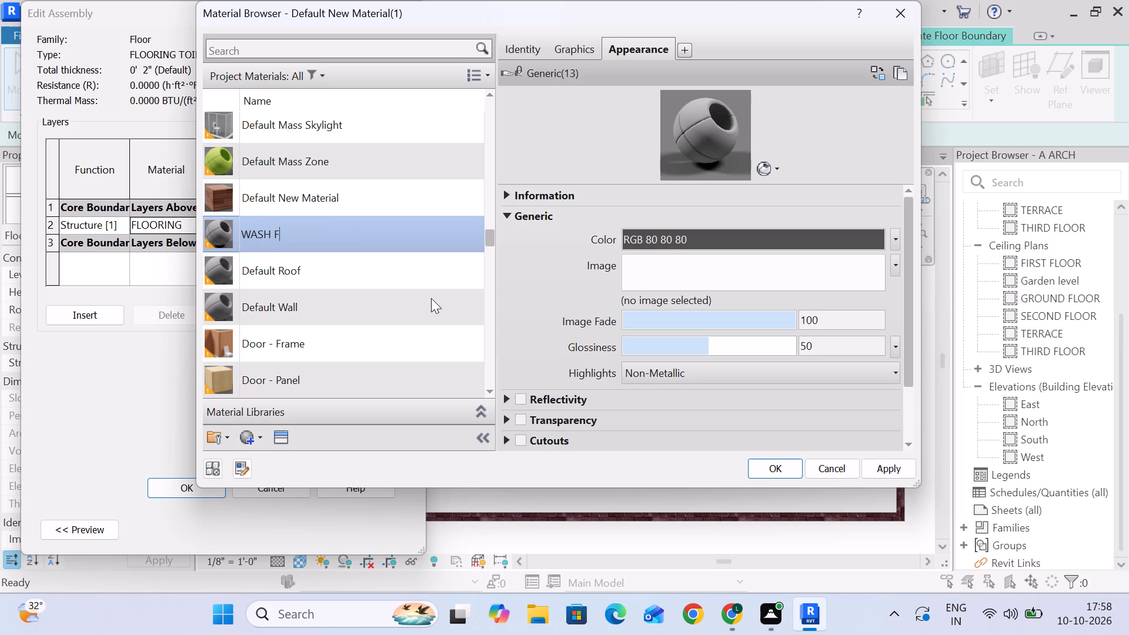
{"action": "type", "text": "loo"}
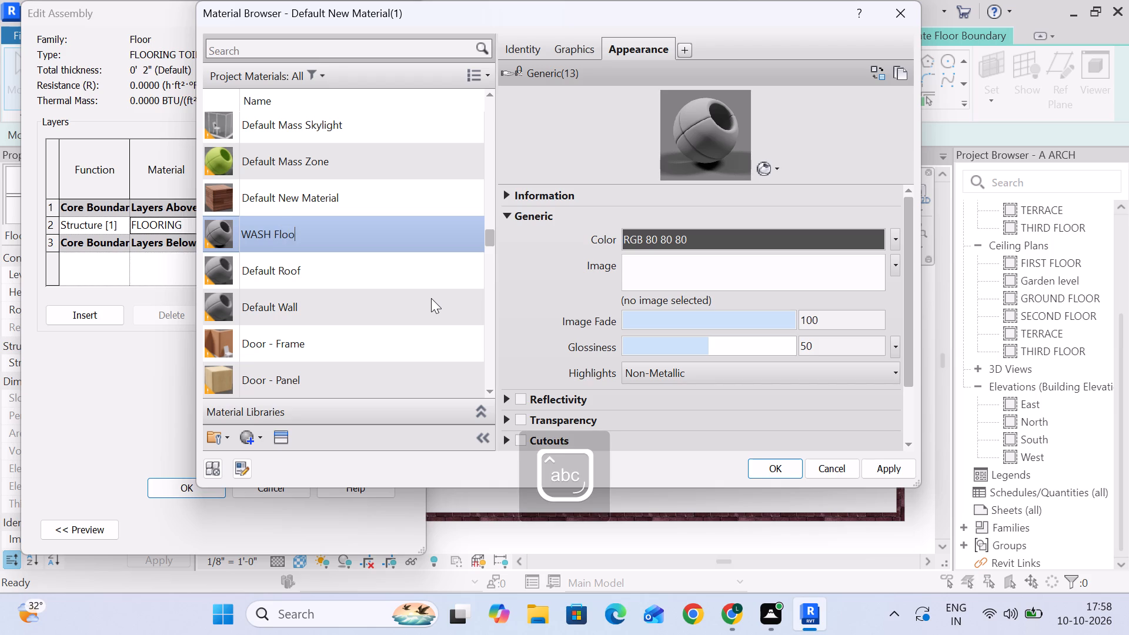
{"action": "key", "text": "BackSpace"}
{"action": "key", "text": "BackSpace"}
{"action": "key", "text": "BackSpace"}
{"action": "key", "text": "BackSpace"}
{"action": "key", "text": "BackSpace"}
{"action": "key", "text": "BackSpace"}
{"action": "key", "text": "BackSpace"}
{"action": "key", "text": "BackSpace"}
{"action": "key", "text": "BackSpace"}
{"action": "key", "text": "BackSpace"}
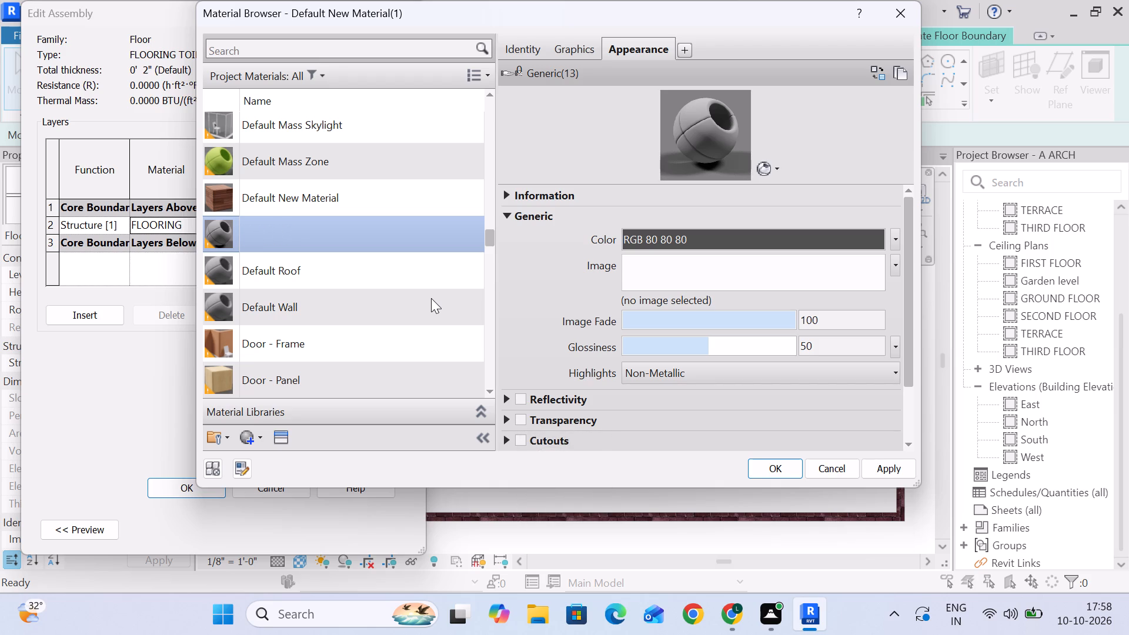
{"action": "key", "text": "t"}
{"action": "type", "text": "oiilet"}
{"action": "key", "text": "space"}
{"action": "key", "text": "BackSpace"}
{"action": "key", "text": "BackSpace"}
{"action": "key", "text": "BackSpace"}
{"action": "key", "text": "BackSpace"}
{"action": "key", "text": "BackSpace"}
{"action": "type", "text": "let wad"}
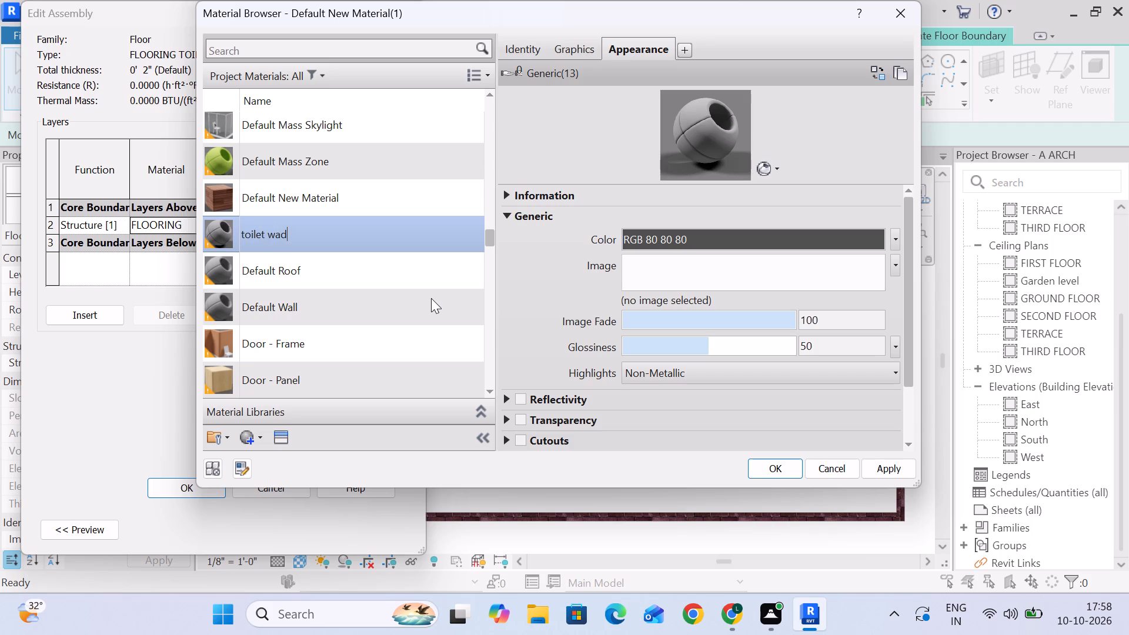
{"action": "key", "text": "BackSpace"}
{"action": "type", "text": "sh"}
{"action": "key", "text": "space"}
{"action": "type", "text": "ro"}
{"action": "type", "text": "om"}
{"action": "key", "text": "Return"}
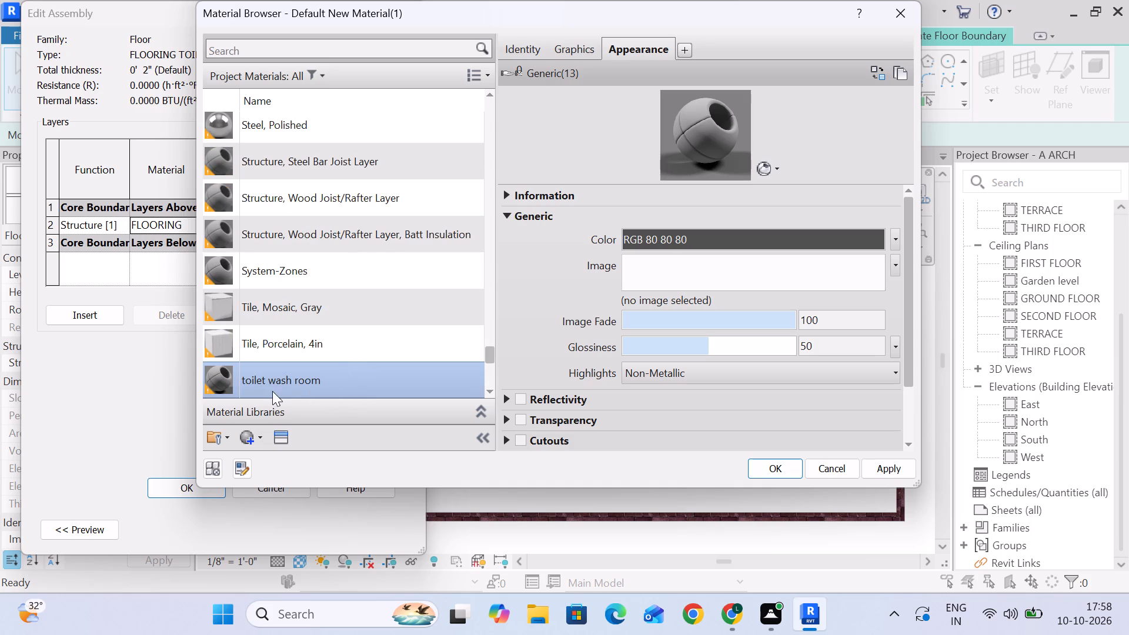
{"action": "left_click", "coordinate": [901, 463]}
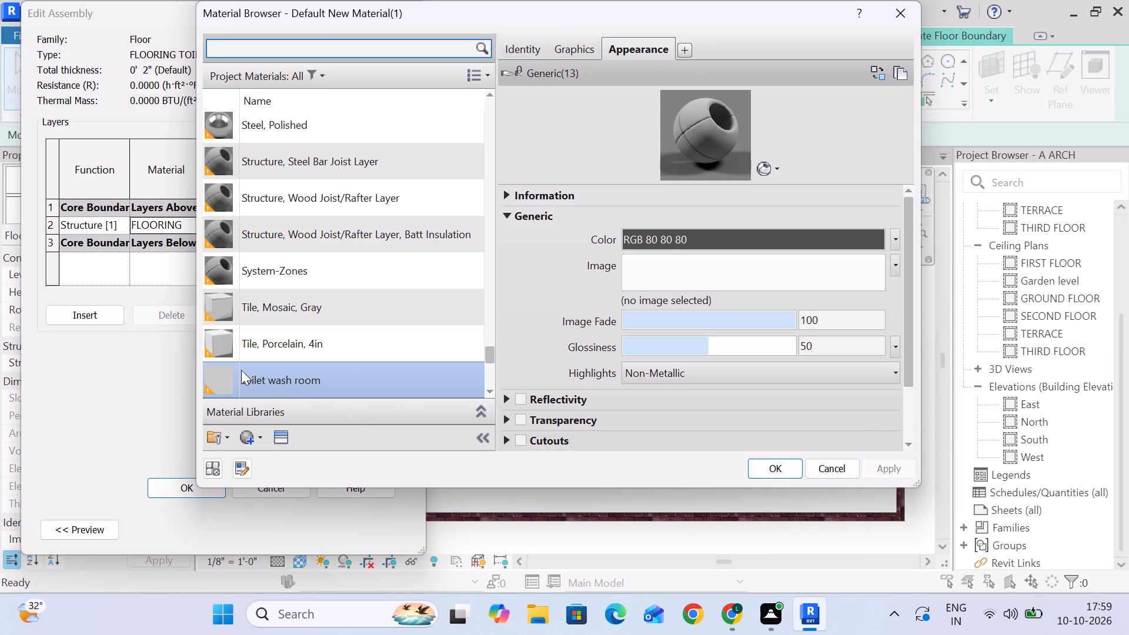
Open the asset browser for the toilet wash room material and look through the full appearance library for a suitable floor finish.
{"action": "left_click", "coordinate": [278, 436]}
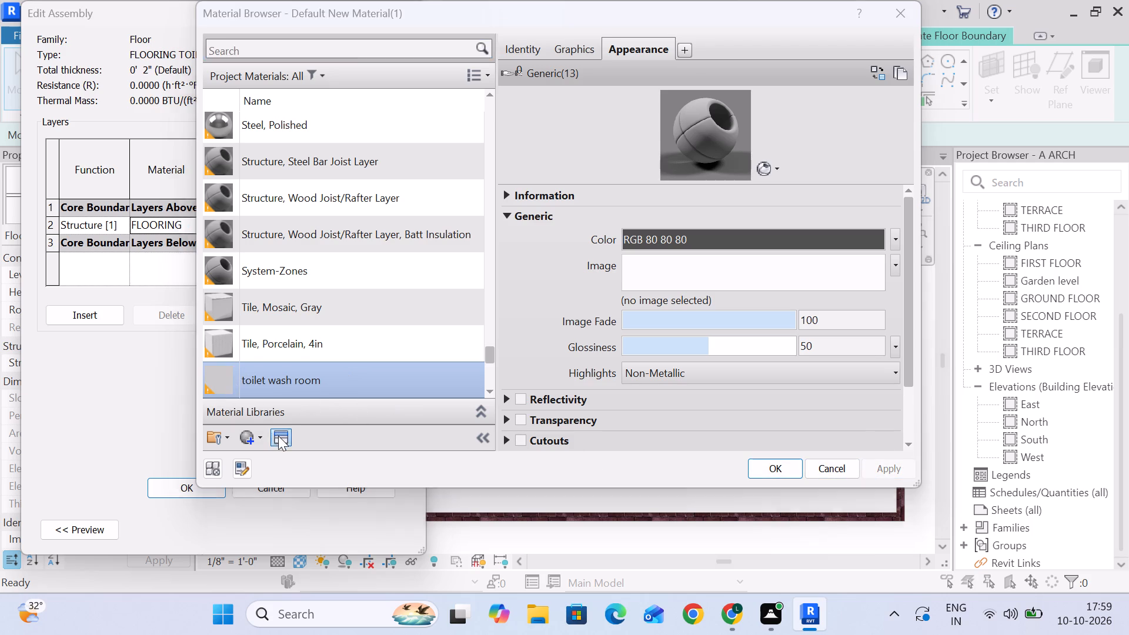
{"action": "scroll", "coordinate": [440, 249], "scroll_direction": "down", "scroll_amount": 3}
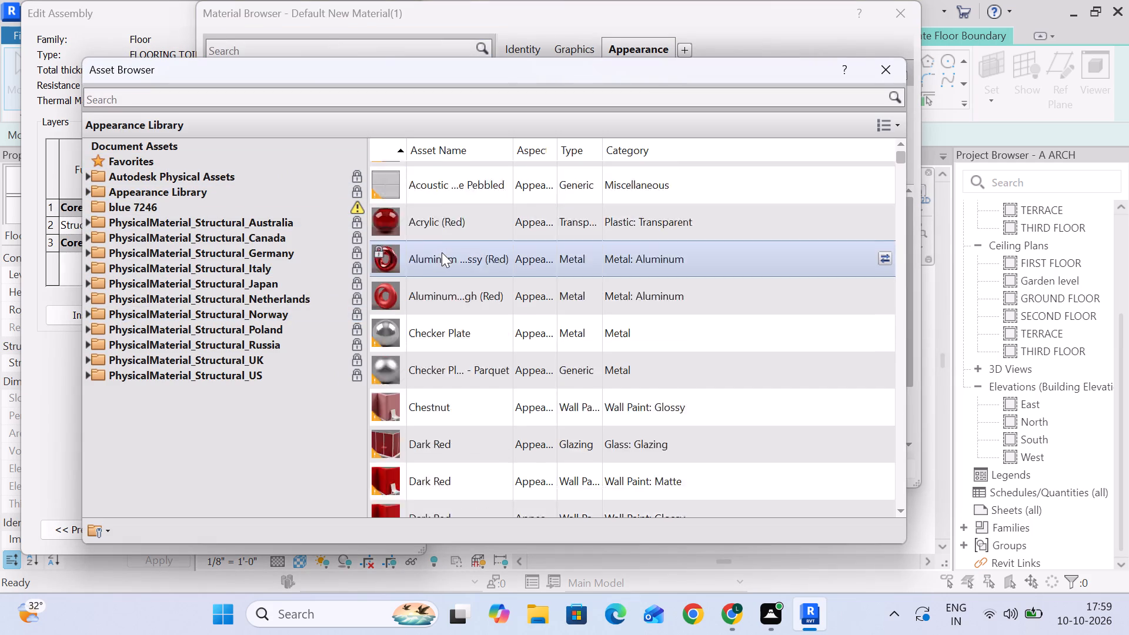
{"action": "scroll", "coordinate": [442, 252], "scroll_direction": "down", "scroll_amount": 7}
{"action": "scroll", "coordinate": [444, 256], "scroll_direction": "up", "scroll_amount": 4}
{"action": "scroll", "coordinate": [445, 256], "scroll_direction": "down", "scroll_amount": 4}
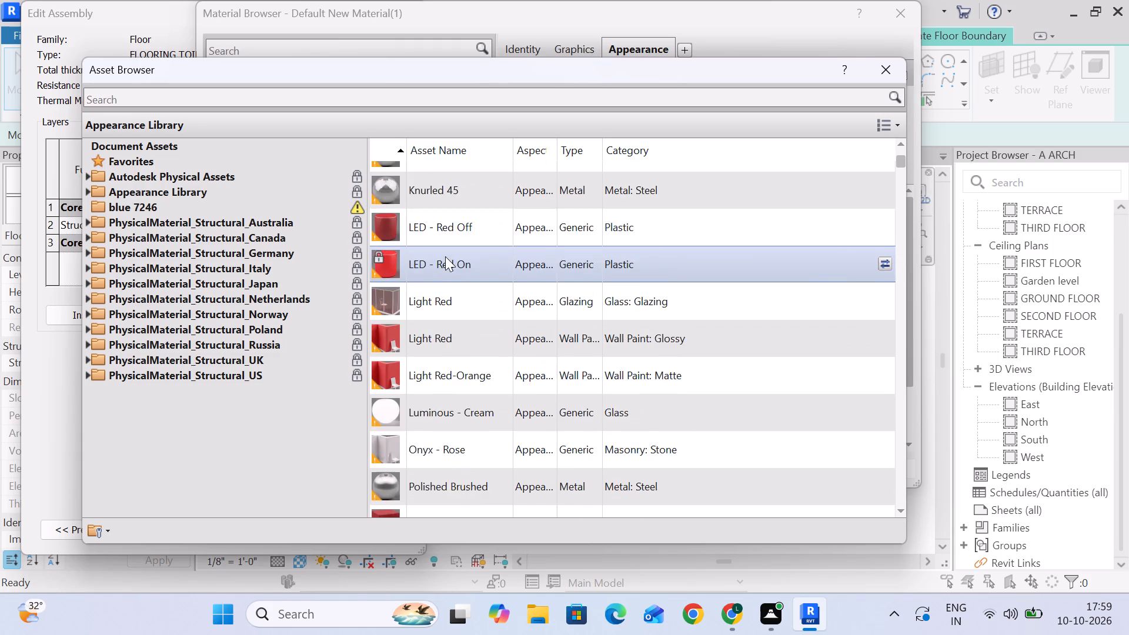
{"action": "scroll", "coordinate": [445, 256], "scroll_direction": "up", "scroll_amount": 2}
{"action": "scroll", "coordinate": [445, 256], "scroll_direction": "down", "scroll_amount": 3}
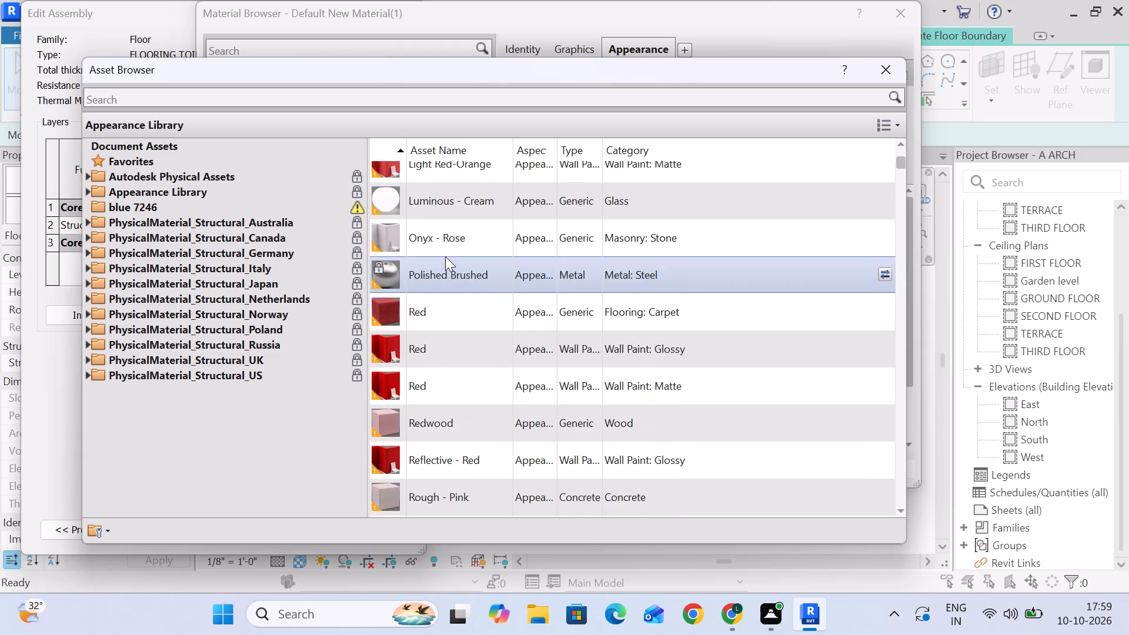
{"action": "scroll", "coordinate": [445, 256], "scroll_direction": "down", "scroll_amount": 4}
{"action": "scroll", "coordinate": [744, 258], "scroll_direction": "down", "scroll_amount": 9}
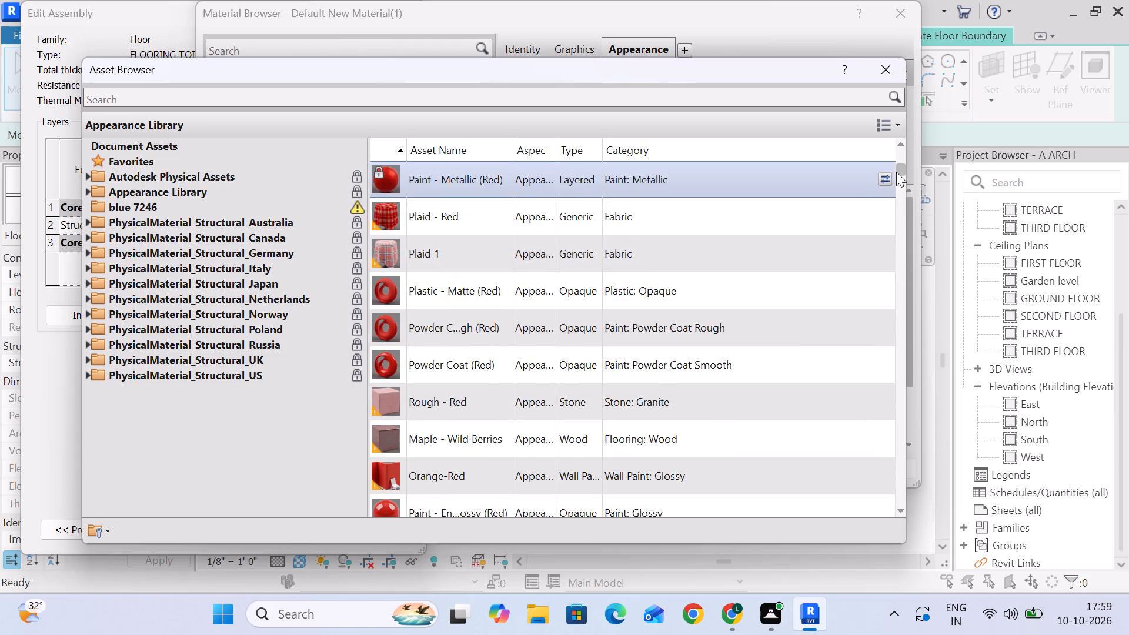
{"action": "left_click_drag", "start_coordinate": [897, 172], "coordinate": [931, 497]}
{"action": "scroll", "coordinate": [616, 338], "scroll_direction": "down", "scroll_amount": 2}
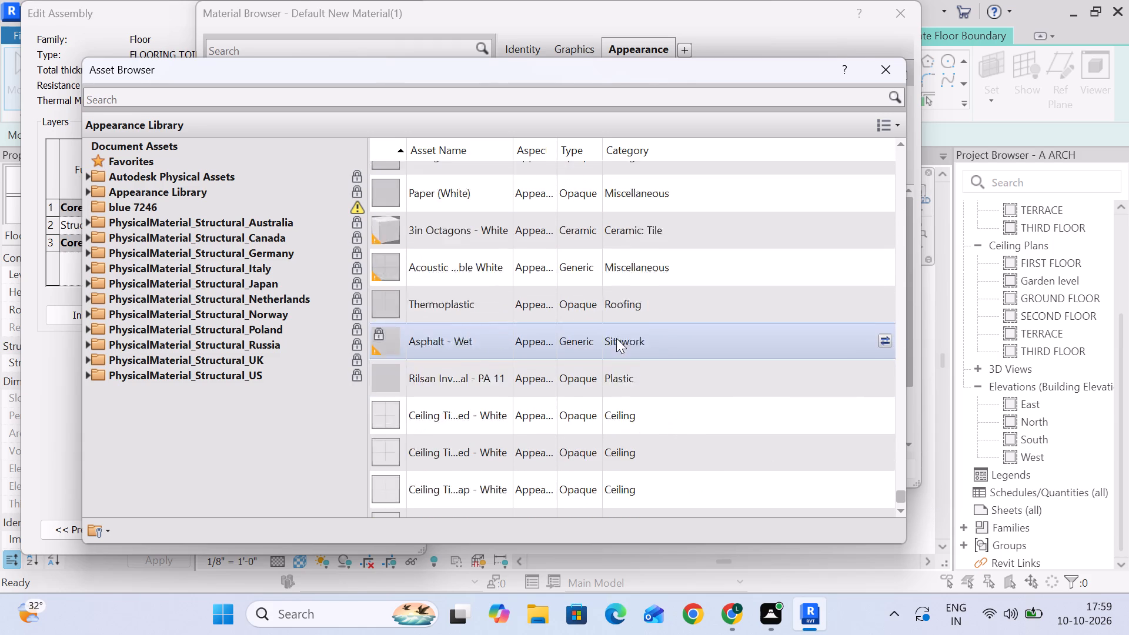
{"action": "scroll", "coordinate": [616, 338], "scroll_direction": "down", "scroll_amount": 2}
{"action": "scroll", "coordinate": [616, 338], "scroll_direction": "up", "scroll_amount": 1}
{"action": "scroll", "coordinate": [616, 336], "scroll_direction": "down", "scroll_amount": 13}
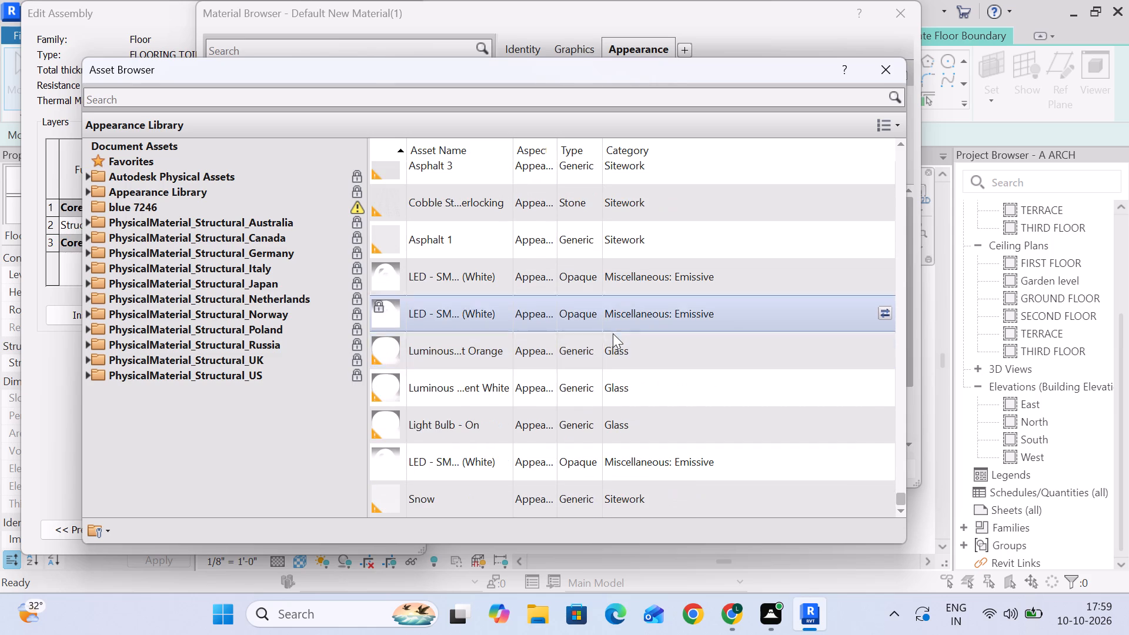
{"action": "scroll", "coordinate": [613, 333], "scroll_direction": "down", "scroll_amount": 10}
Look through the Flooring and Tile categories of Autodesk Physical Assets for a toilet floor finish.
{"action": "left_click", "coordinate": [88, 176]}
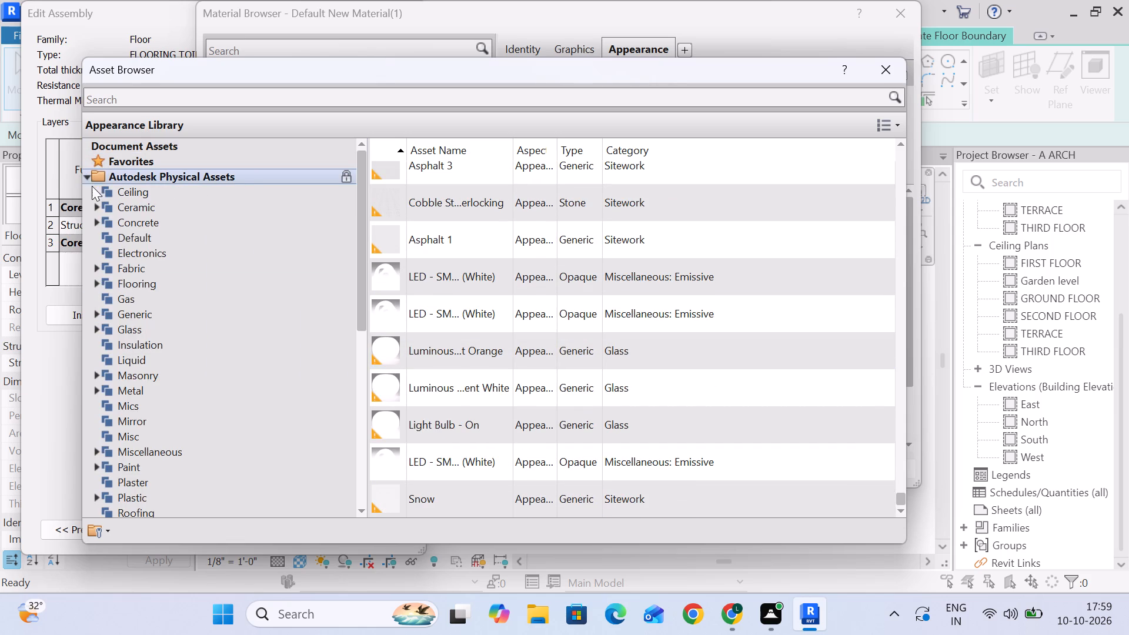
{"action": "scroll", "coordinate": [130, 403], "scroll_direction": "down", "scroll_amount": 3}
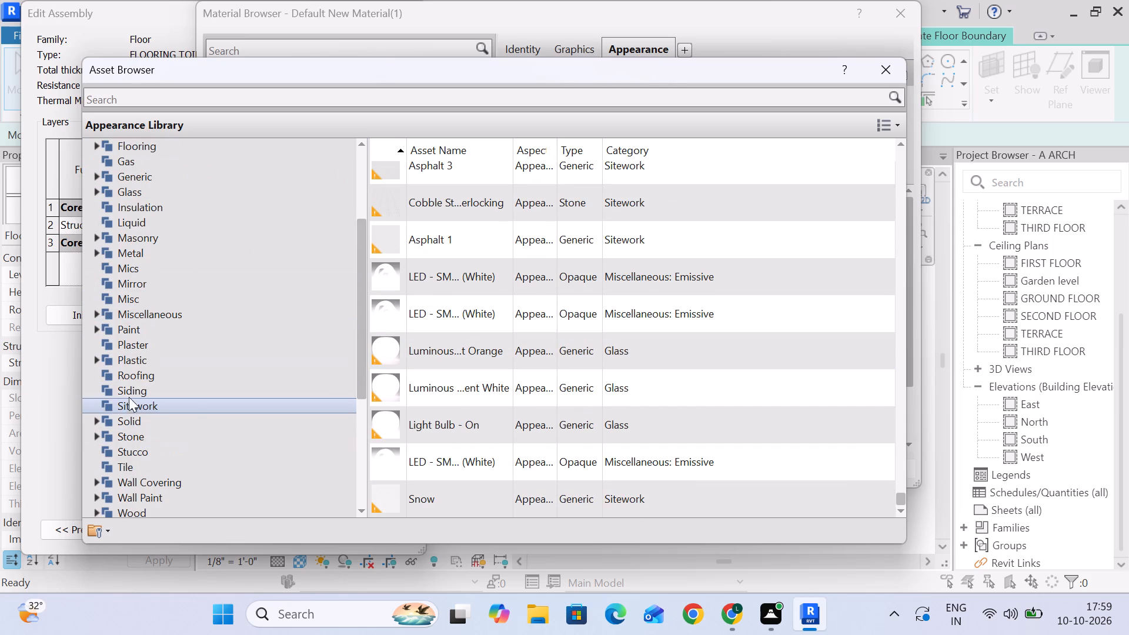
{"action": "scroll", "coordinate": [143, 290], "scroll_direction": "up", "scroll_amount": 2}
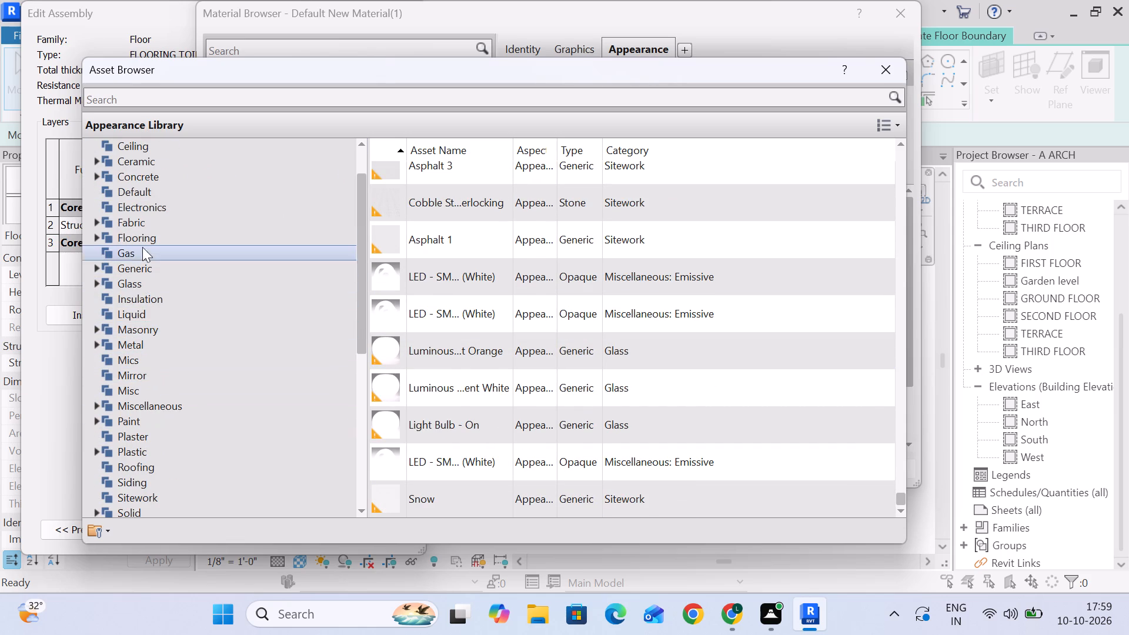
{"action": "left_click", "coordinate": [143, 239]}
{"action": "scroll", "coordinate": [526, 230], "scroll_direction": "down", "scroll_amount": 5}
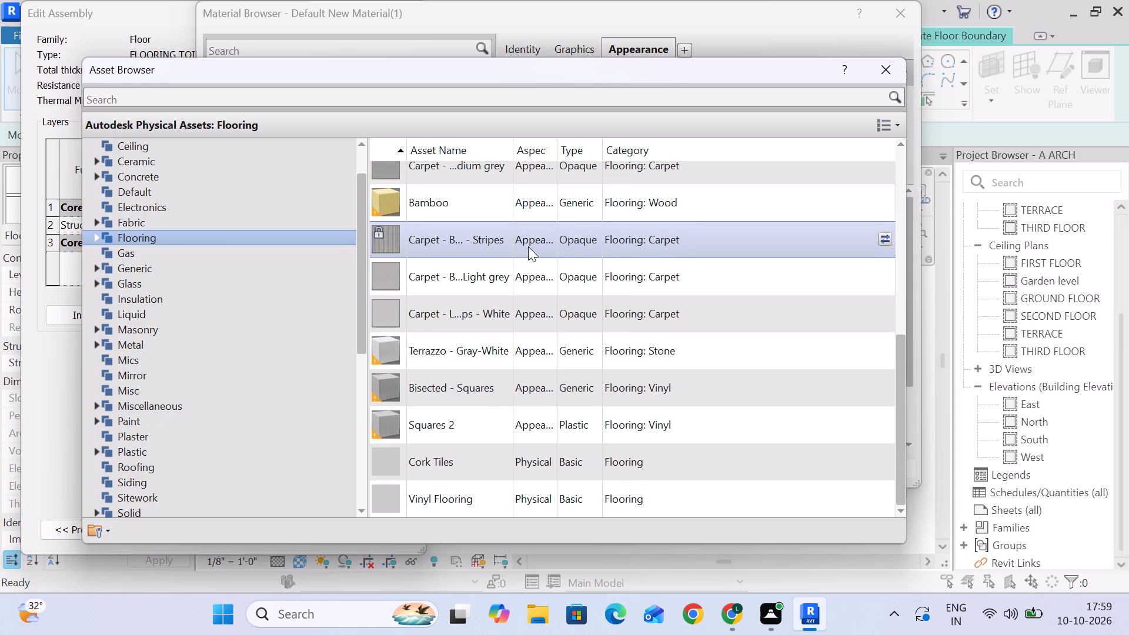
{"action": "scroll", "coordinate": [528, 246], "scroll_direction": "down", "scroll_amount": 5}
{"action": "scroll", "coordinate": [528, 257], "scroll_direction": "up", "scroll_amount": 8}
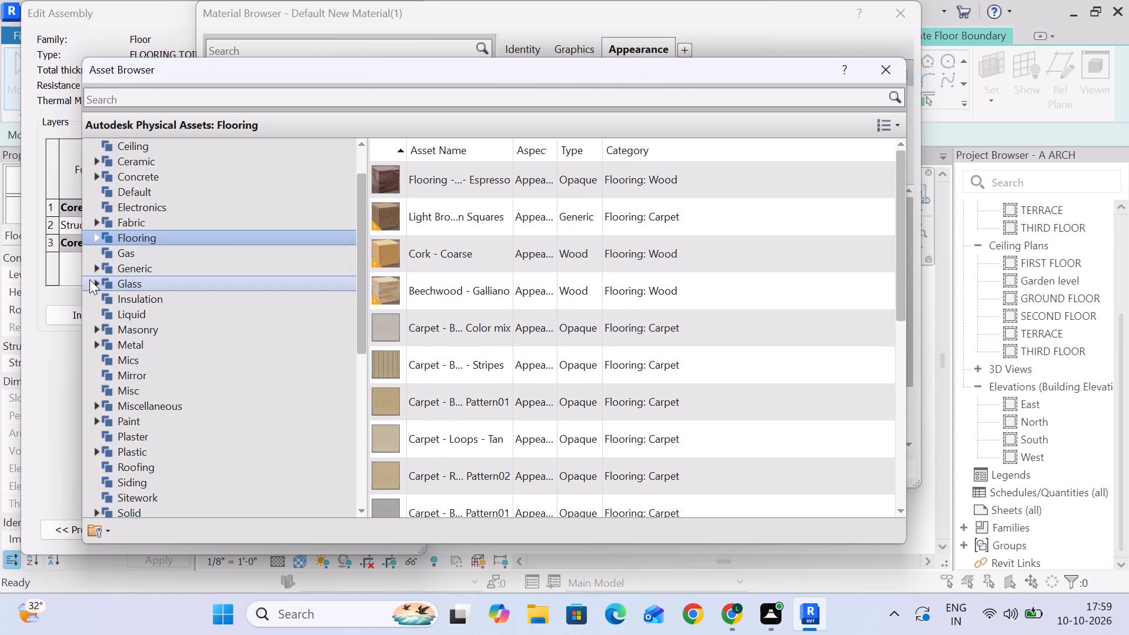
{"action": "scroll", "coordinate": [101, 409], "scroll_direction": "down", "scroll_amount": 2}
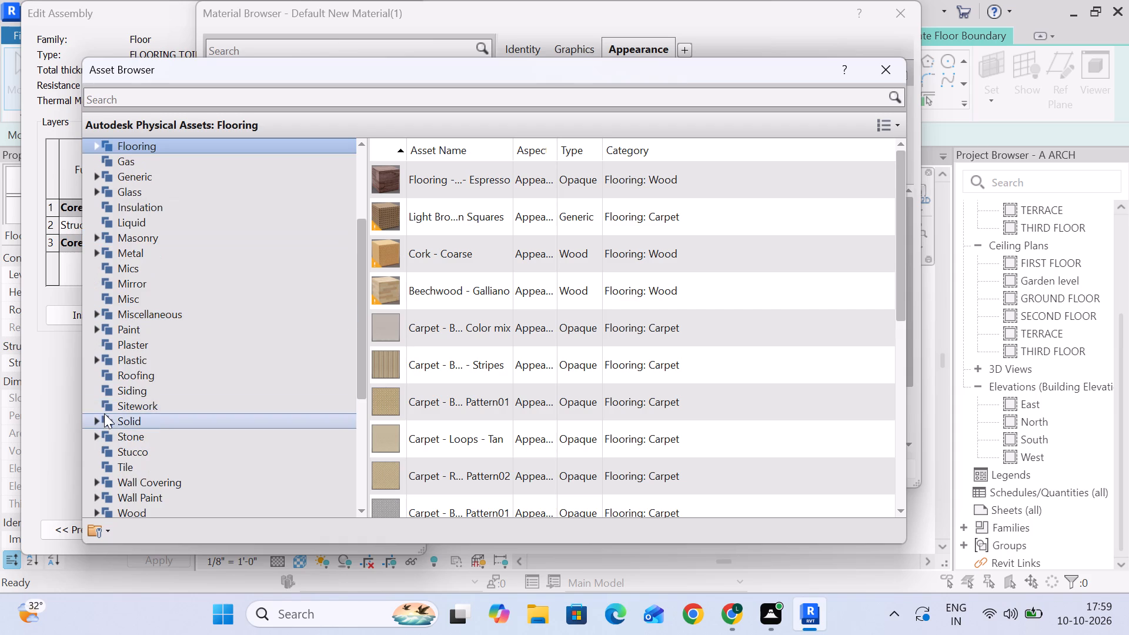
{"action": "scroll", "coordinate": [104, 413], "scroll_direction": "down", "scroll_amount": 3}
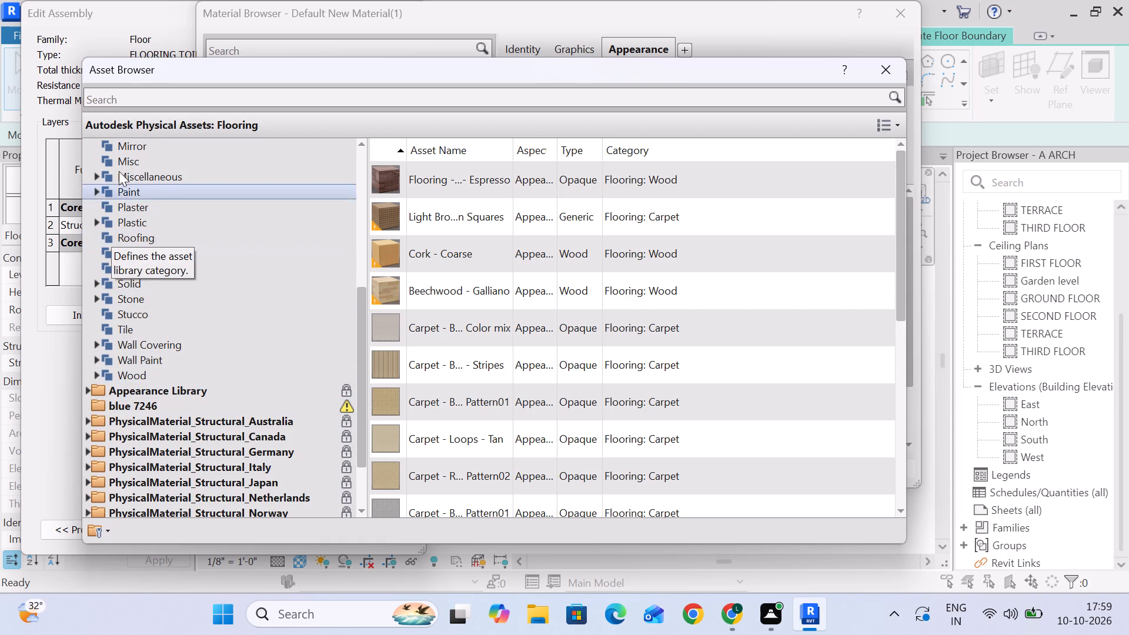
{"action": "left_click", "coordinate": [115, 326]}
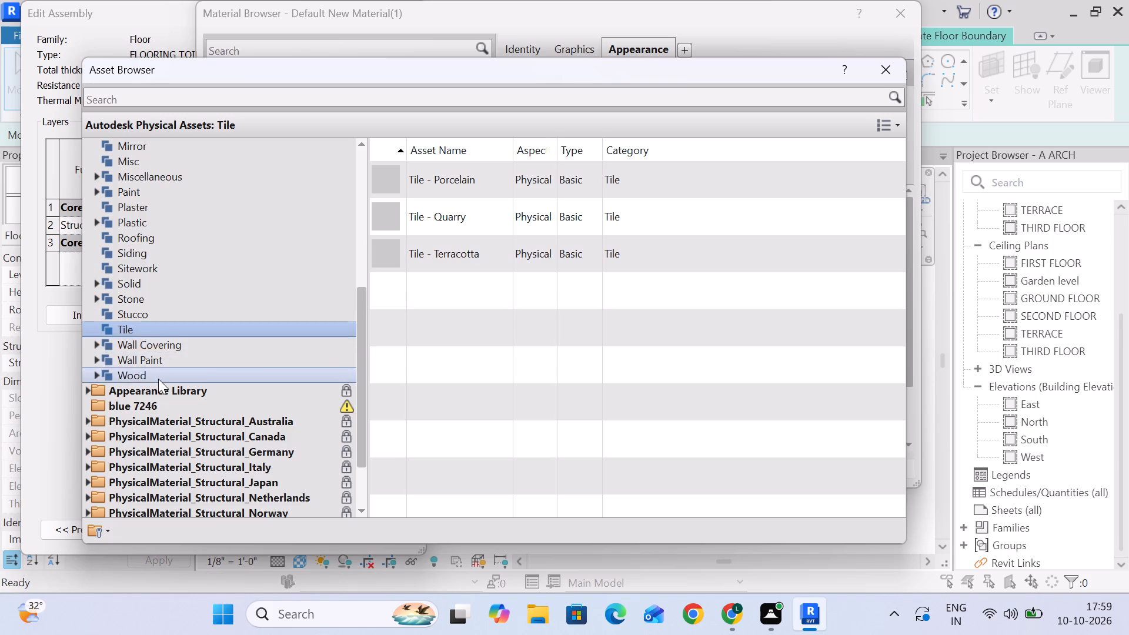
Look through the Flooring category of the Appearance Library for a toilet floor finish.
{"action": "scroll", "coordinate": [158, 379], "scroll_direction": "down", "scroll_amount": 1}
{"action": "left_click", "coordinate": [86, 346]}
{"action": "scroll", "coordinate": [212, 319], "scroll_direction": "down", "scroll_amount": 3}
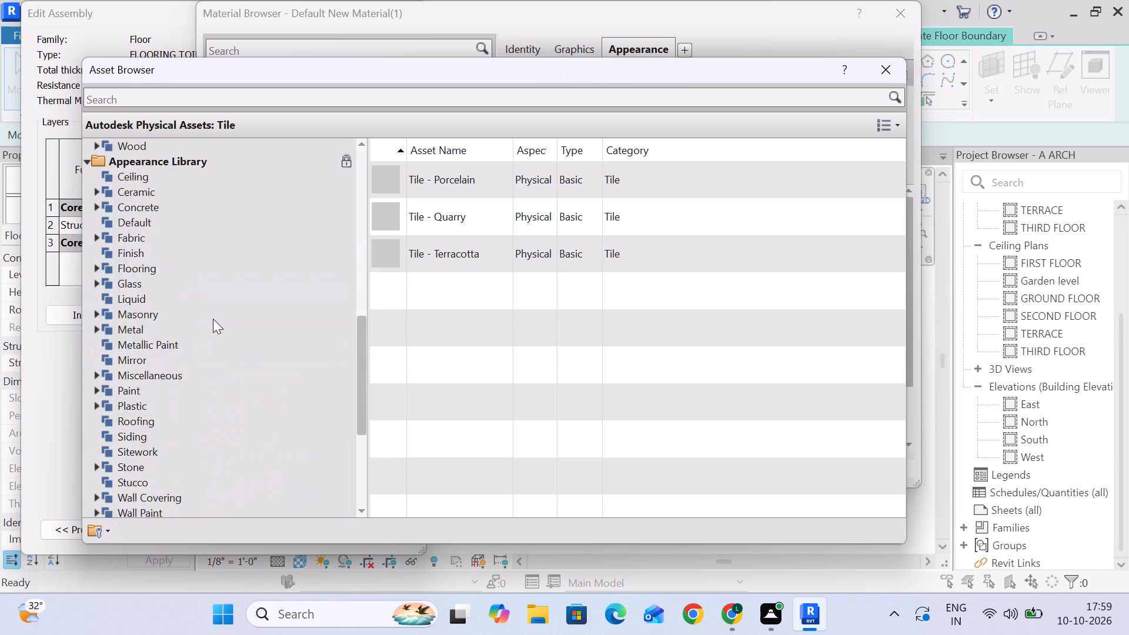
{"action": "scroll", "coordinate": [213, 319], "scroll_direction": "down", "scroll_amount": 2}
{"action": "left_click", "coordinate": [149, 226]}
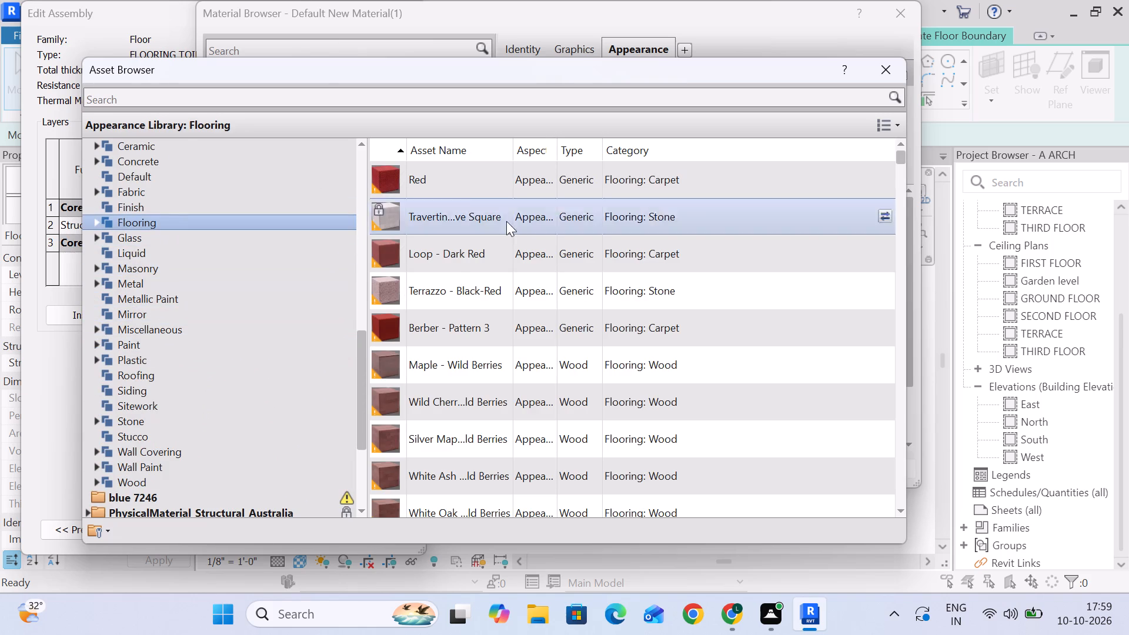
{"action": "scroll", "coordinate": [500, 245], "scroll_direction": "down", "scroll_amount": 5}
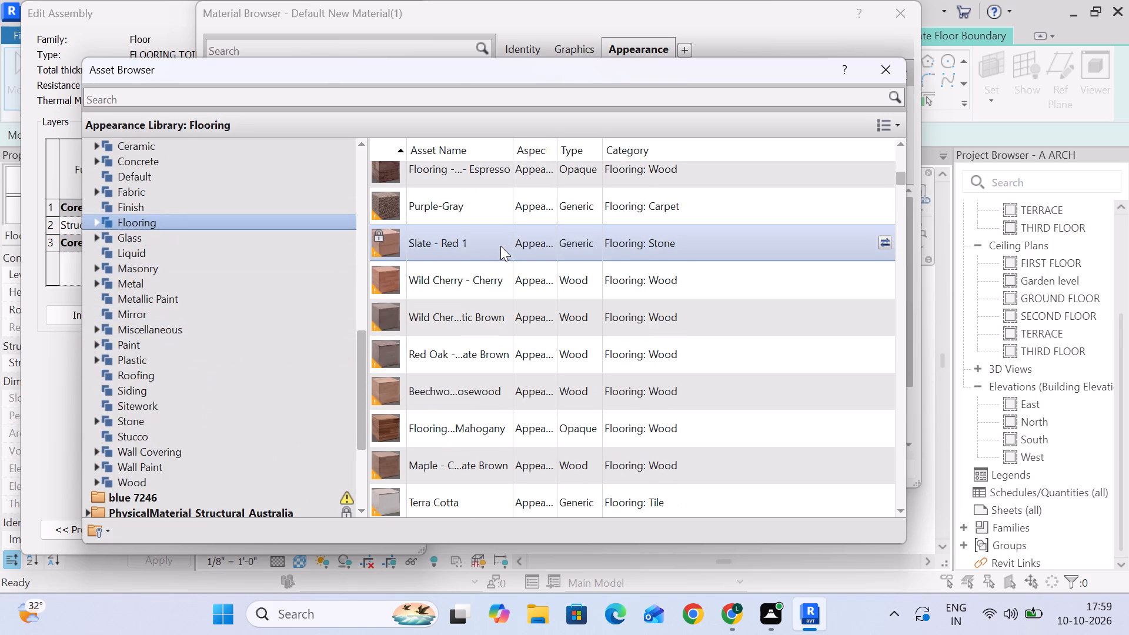
{"action": "scroll", "coordinate": [500, 246], "scroll_direction": "down", "scroll_amount": 9}
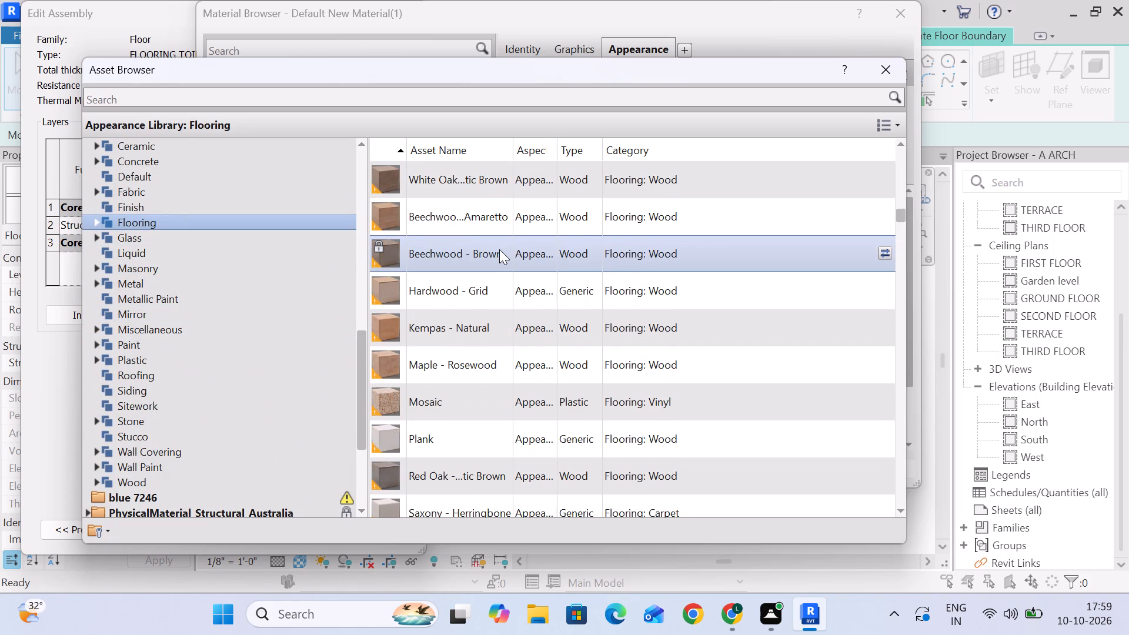
{"action": "scroll", "coordinate": [499, 249], "scroll_direction": "down", "scroll_amount": 18}
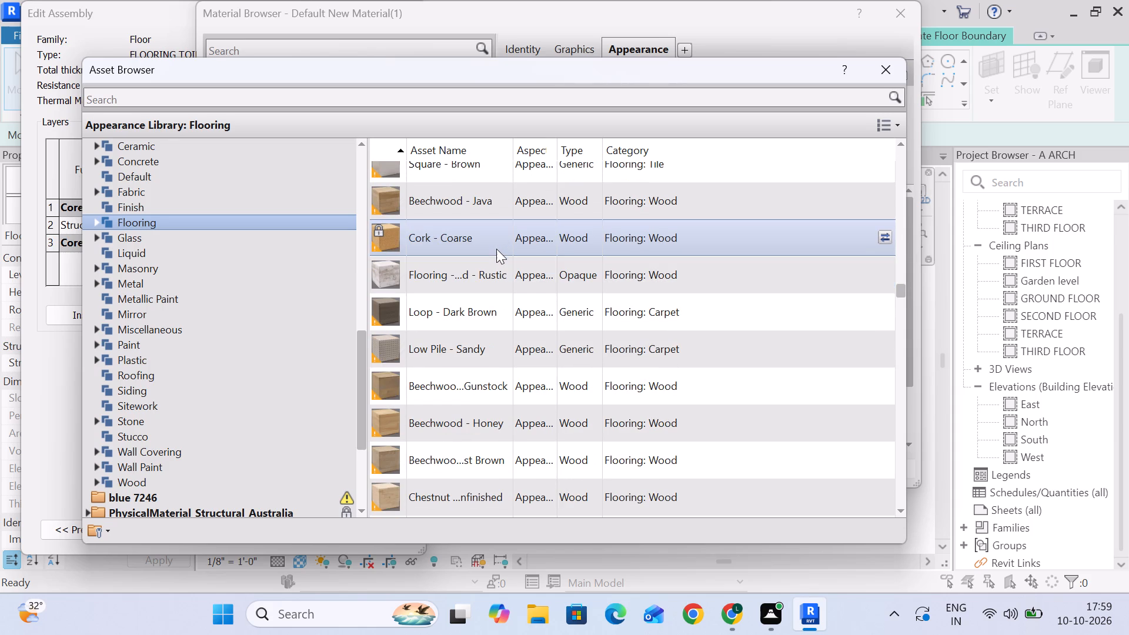
{"action": "scroll", "coordinate": [496, 249], "scroll_direction": "down", "scroll_amount": 4}
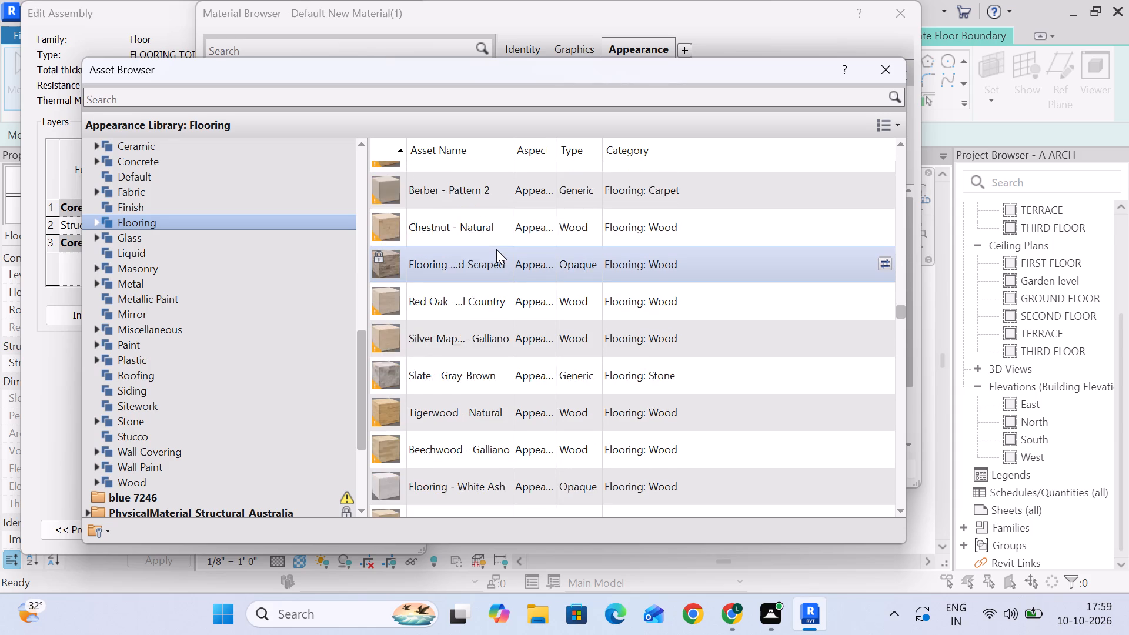
{"action": "scroll", "coordinate": [496, 249], "scroll_direction": "down", "scroll_amount": 16}
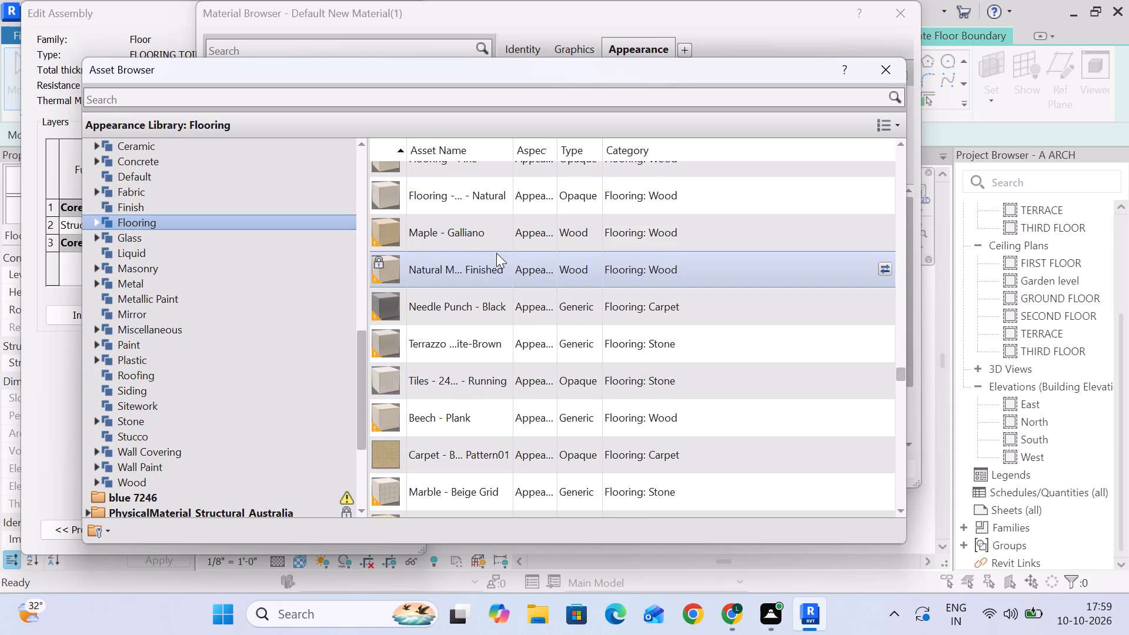
{"action": "scroll", "coordinate": [496, 253], "scroll_direction": "down", "scroll_amount": 1}
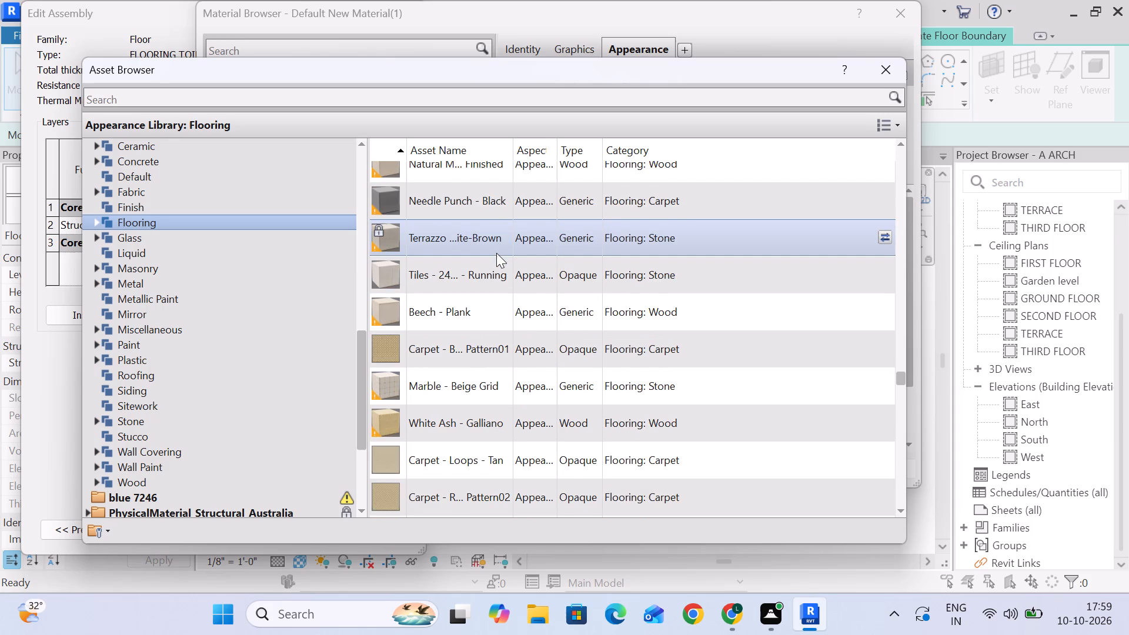
{"action": "scroll", "coordinate": [496, 253], "scroll_direction": "down", "scroll_amount": 1}
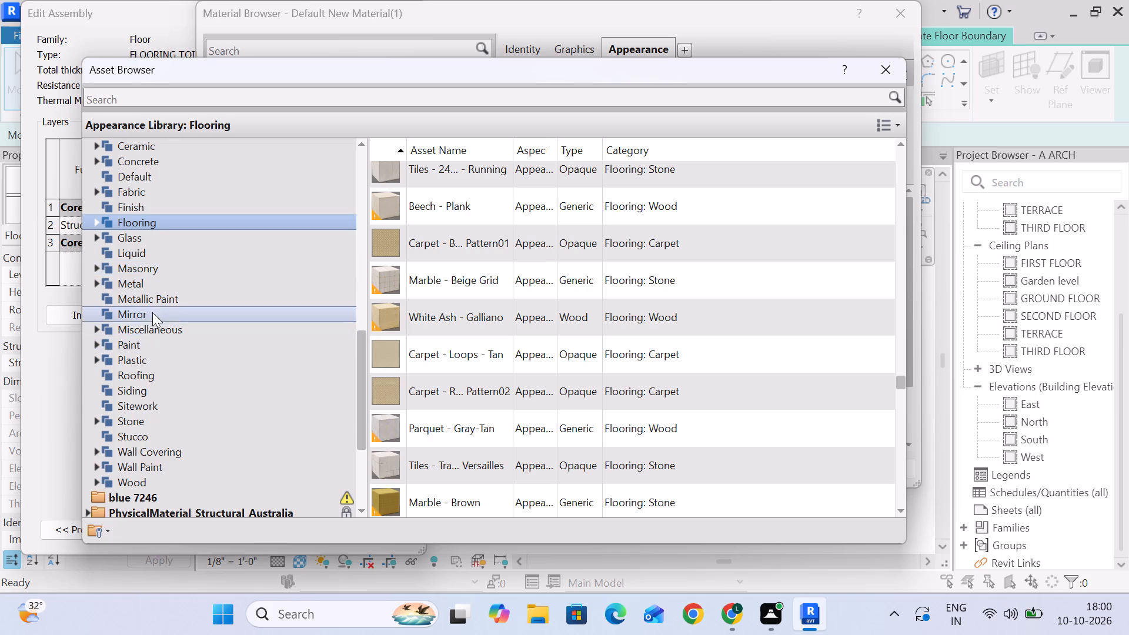
{"action": "scroll", "coordinate": [152, 305], "scroll_direction": "up", "scroll_amount": 1}
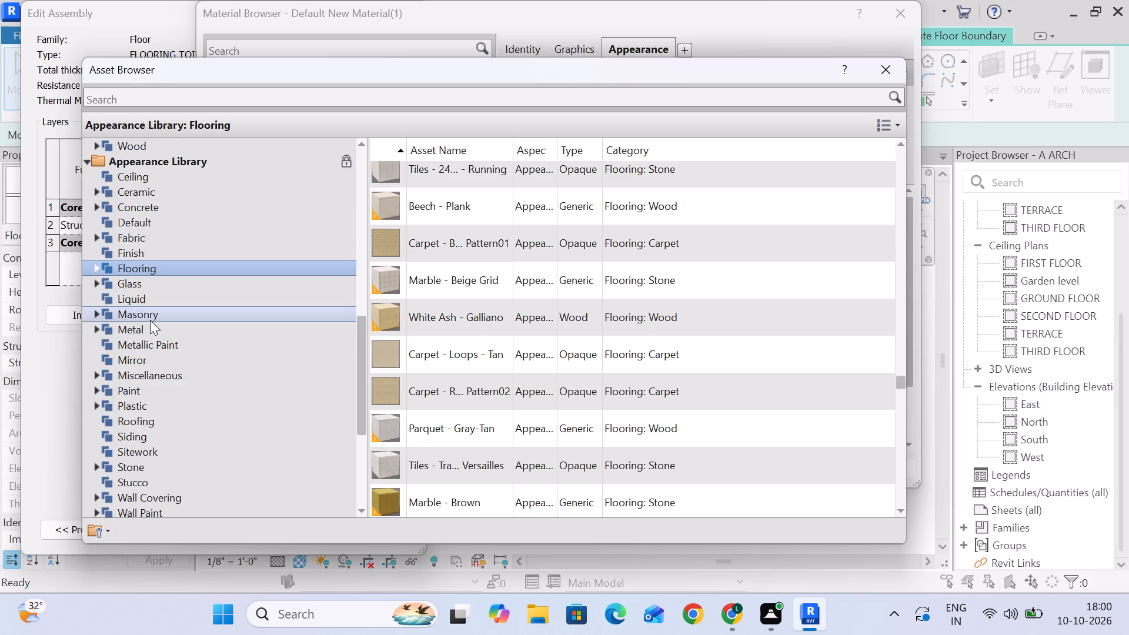
{"action": "scroll", "coordinate": [566, 299], "scroll_direction": "down", "scroll_amount": 2}
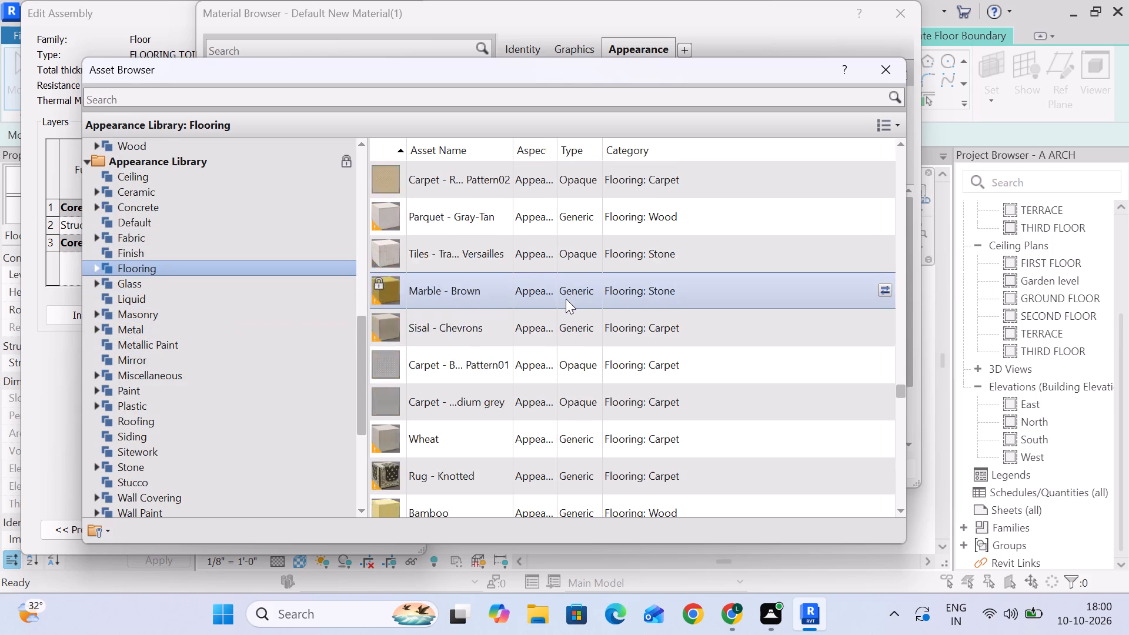
{"action": "scroll", "coordinate": [566, 299], "scroll_direction": "down", "scroll_amount": 2}
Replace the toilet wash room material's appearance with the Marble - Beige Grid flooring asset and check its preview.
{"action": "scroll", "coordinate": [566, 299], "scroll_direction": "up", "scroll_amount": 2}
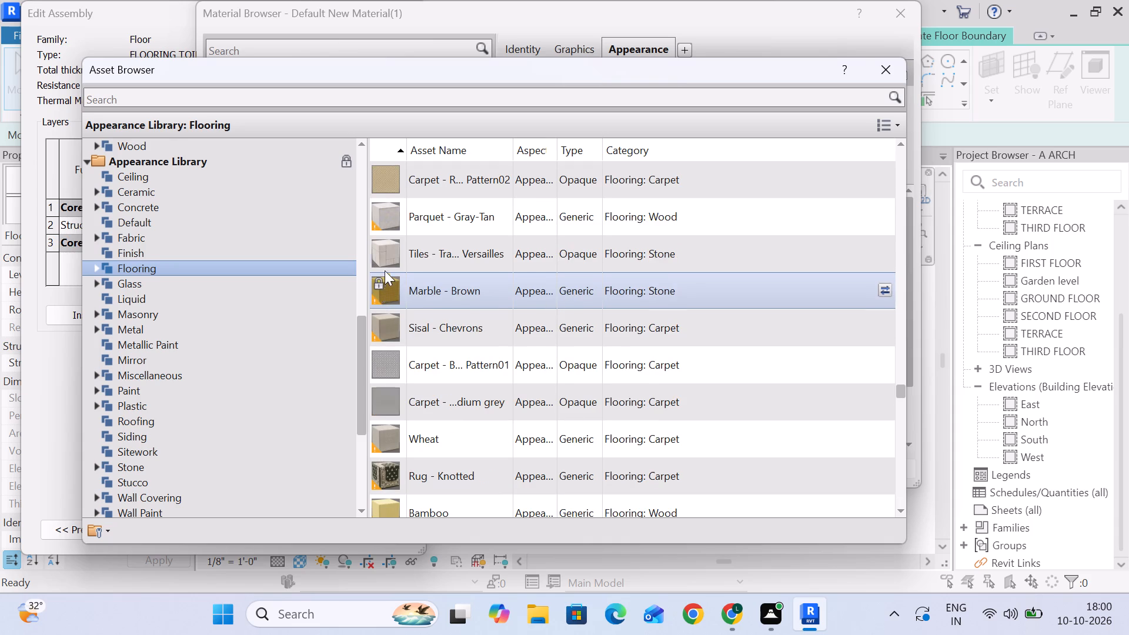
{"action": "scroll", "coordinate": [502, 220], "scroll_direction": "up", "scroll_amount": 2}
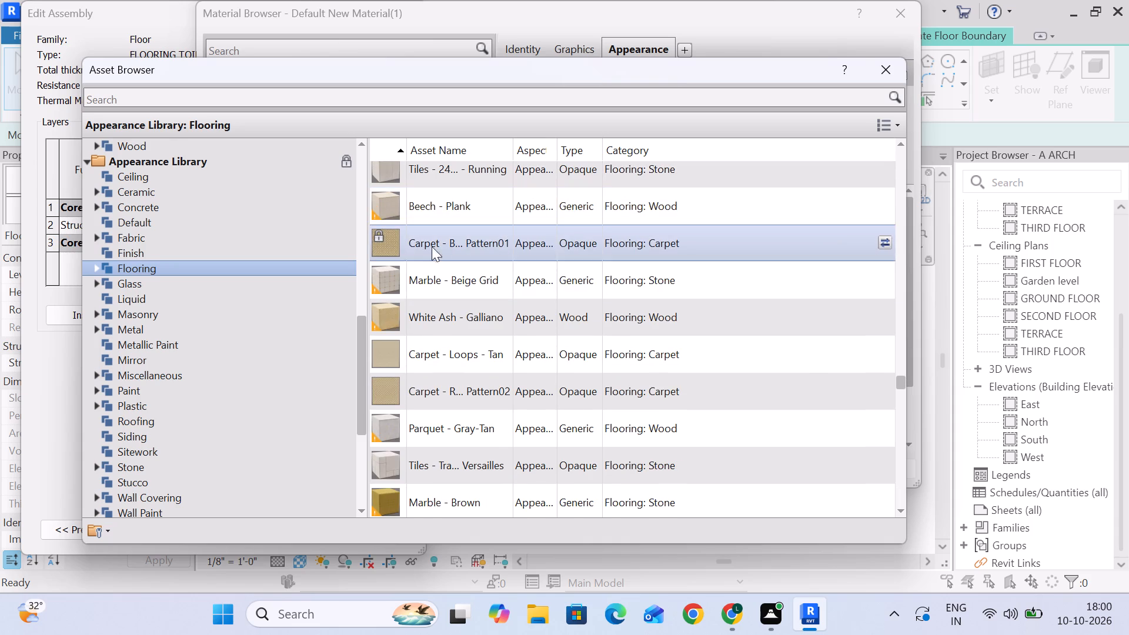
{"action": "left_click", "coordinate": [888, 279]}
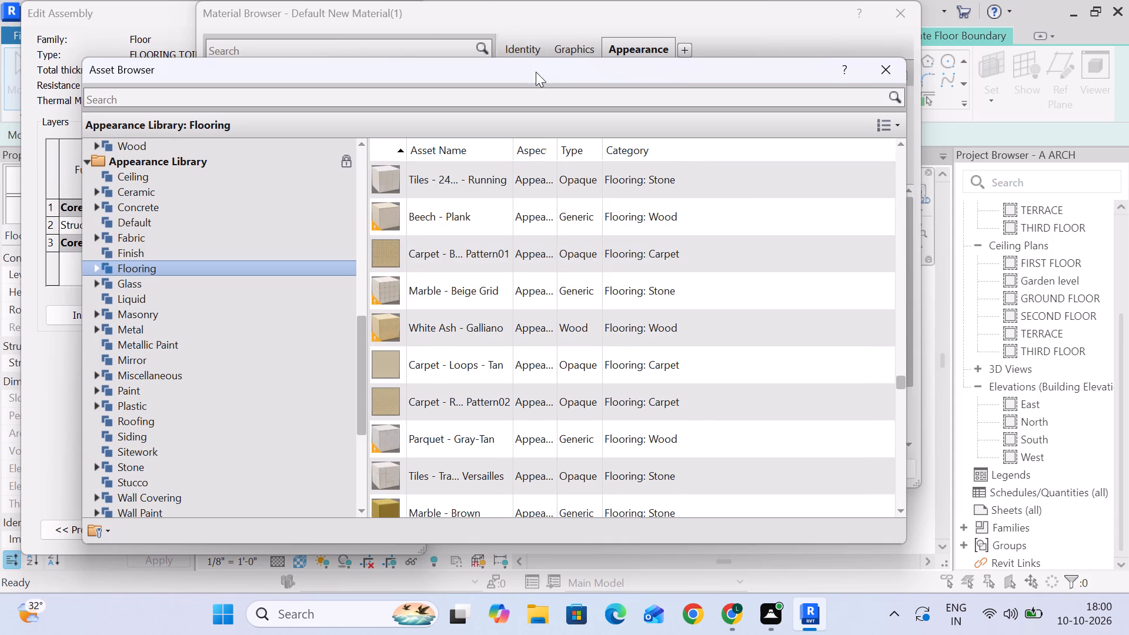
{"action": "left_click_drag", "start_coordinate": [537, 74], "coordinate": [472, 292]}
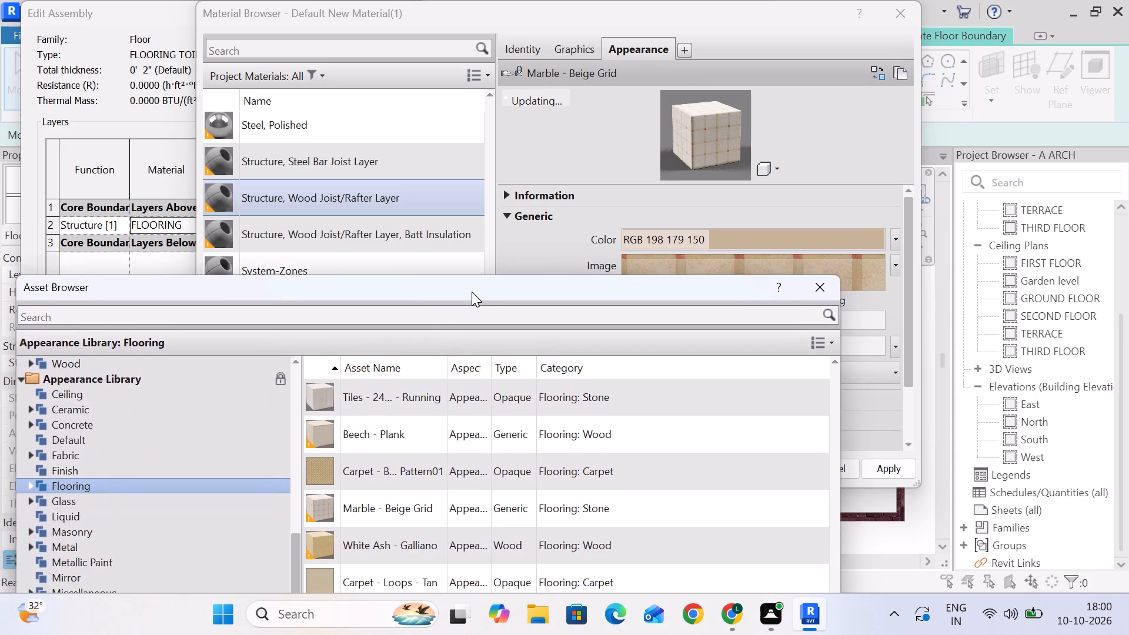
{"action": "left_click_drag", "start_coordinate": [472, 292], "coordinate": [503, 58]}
Look further through the Appearance Library's Flooring assets for another stone or tile finish.
{"action": "scroll", "coordinate": [483, 266], "scroll_direction": "down", "scroll_amount": 4}
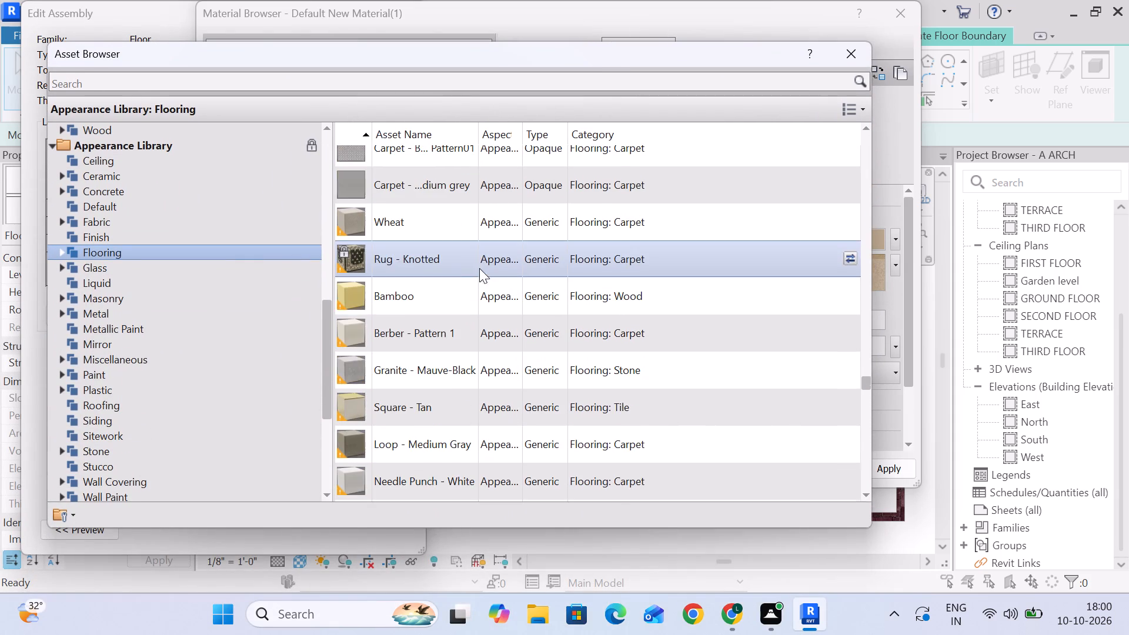
{"action": "scroll", "coordinate": [427, 286], "scroll_direction": "down", "scroll_amount": 7}
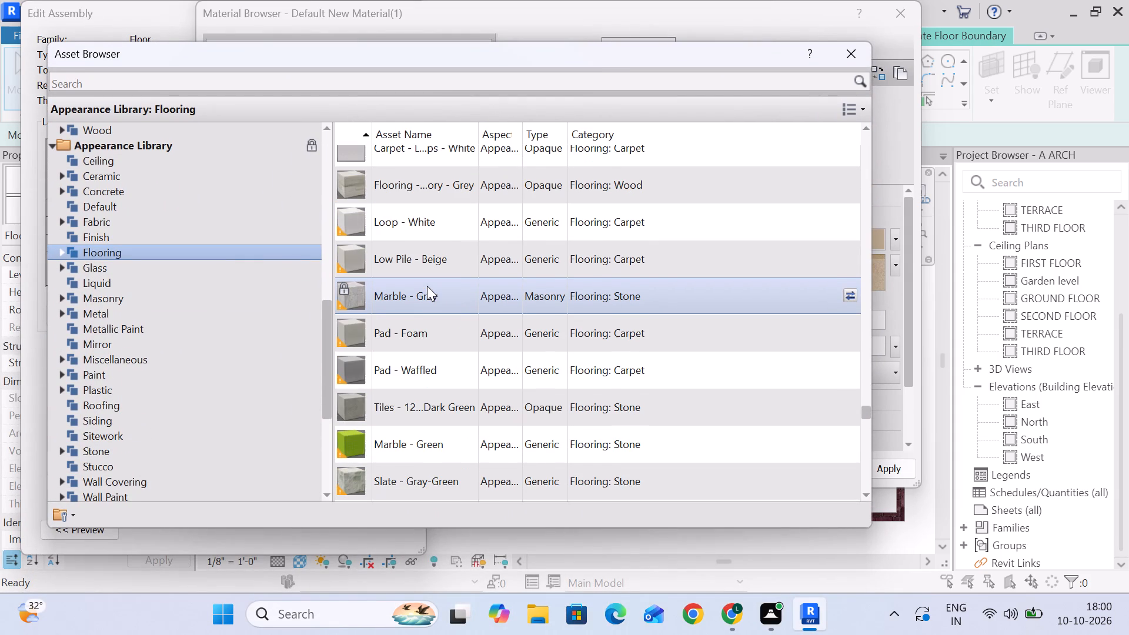
{"action": "scroll", "coordinate": [434, 280], "scroll_direction": "up", "scroll_amount": 2}
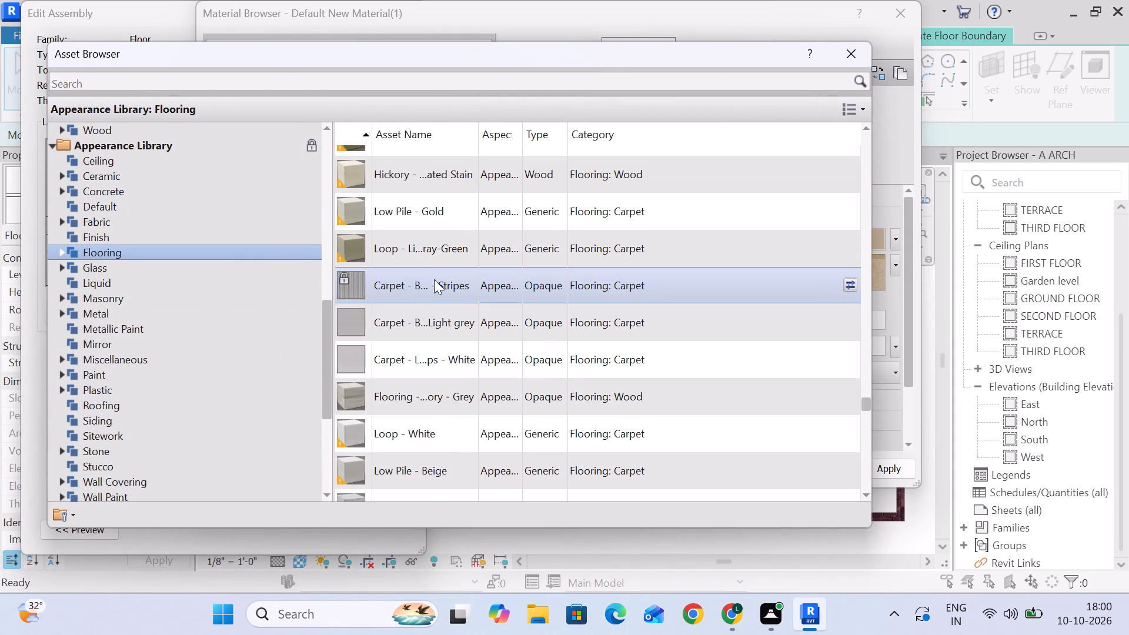
{"action": "scroll", "coordinate": [434, 279], "scroll_direction": "up", "scroll_amount": 1}
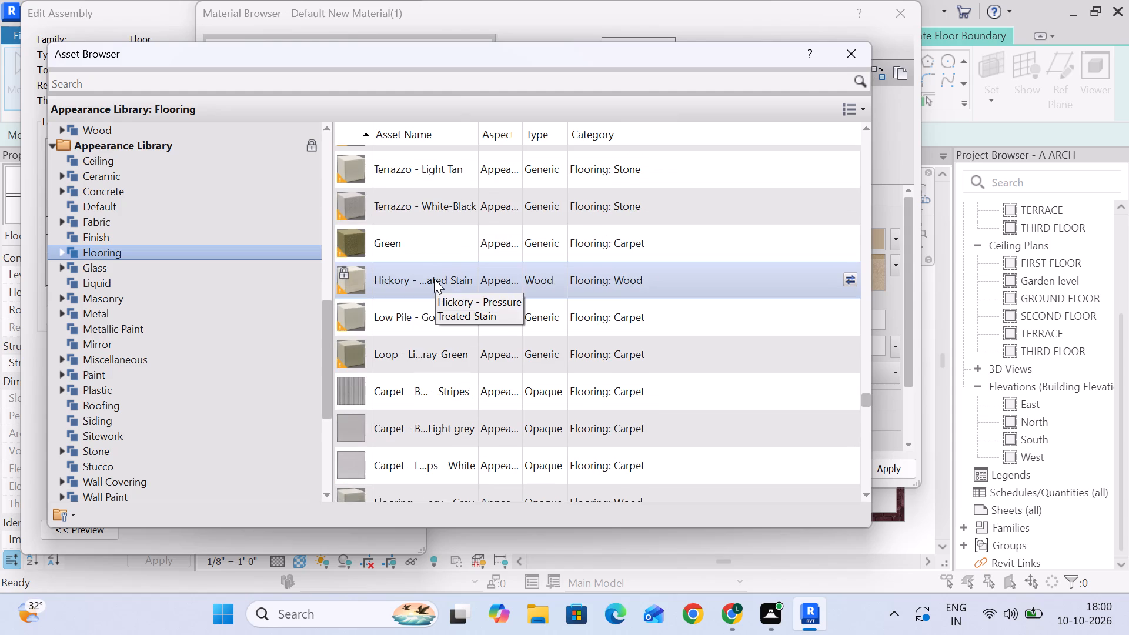
{"action": "scroll", "coordinate": [434, 279], "scroll_direction": "down", "scroll_amount": 6}
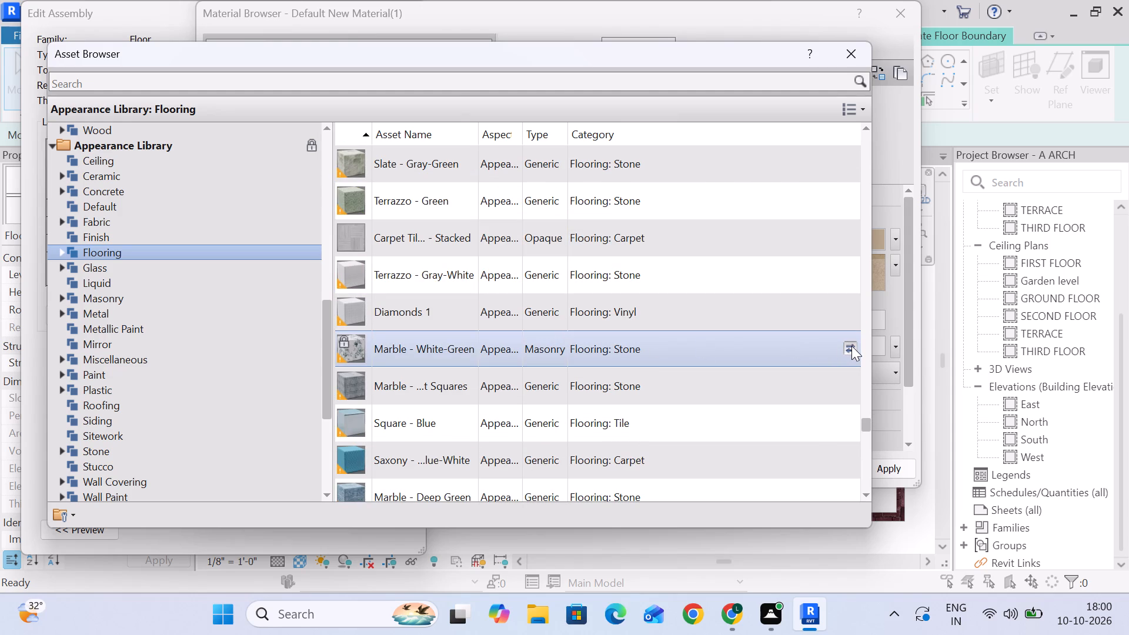
{"action": "scroll", "coordinate": [546, 324], "scroll_direction": "down", "scroll_amount": 2}
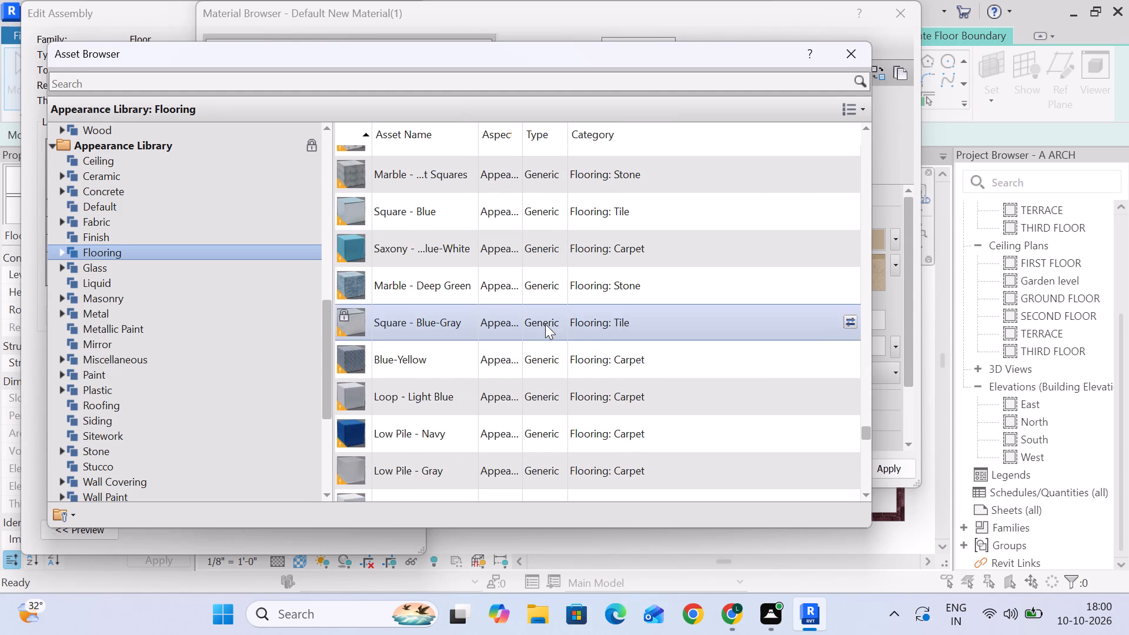
{"action": "scroll", "coordinate": [545, 324], "scroll_direction": "down", "scroll_amount": 5}
Replace the toilet wash room material's appearance with the Marble - White flooring asset, check its preview and close the asset browser.
{"action": "scroll", "coordinate": [543, 317], "scroll_direction": "up", "scroll_amount": 2}
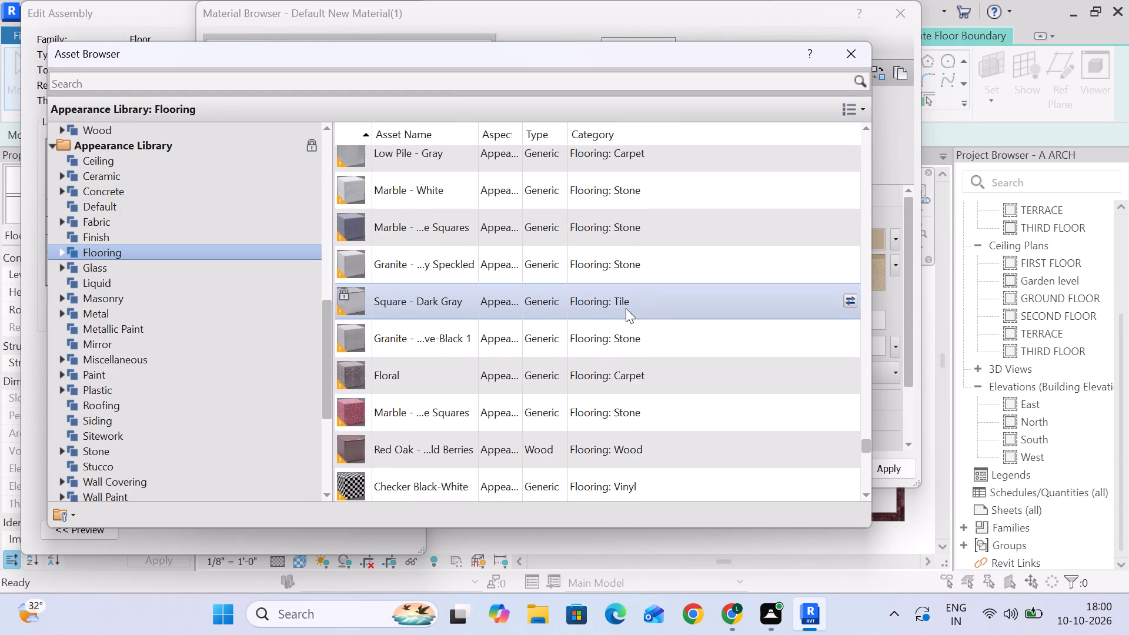
{"action": "scroll", "coordinate": [465, 286], "scroll_direction": "up", "scroll_amount": 1}
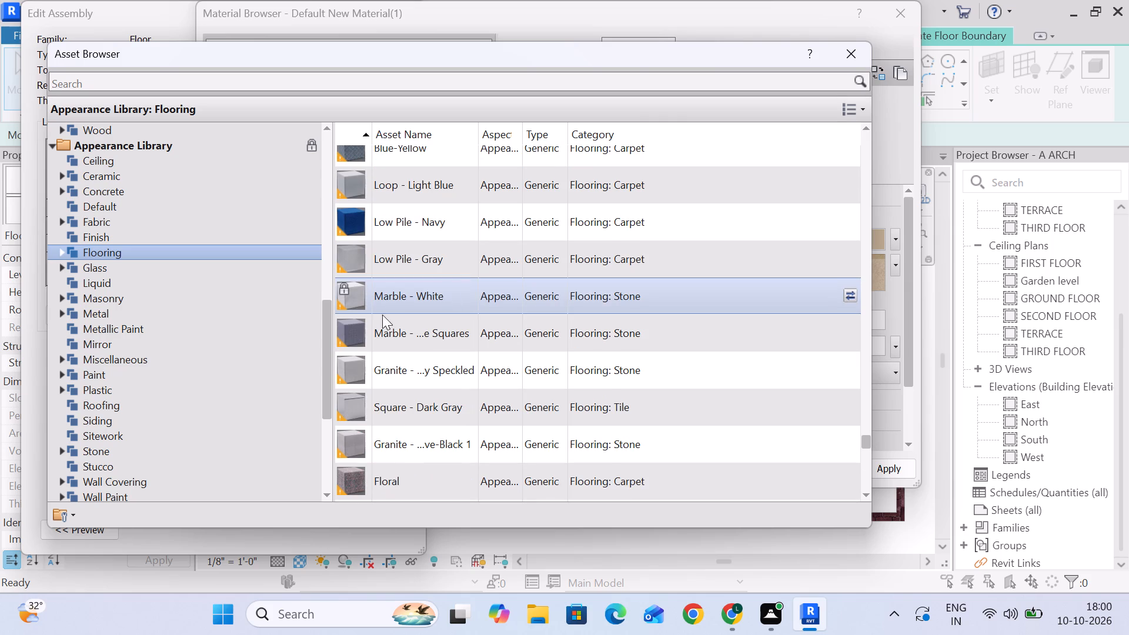
{"action": "left_click", "coordinate": [848, 296]}
{"action": "left_click_drag", "start_coordinate": [567, 56], "coordinate": [576, 385]}
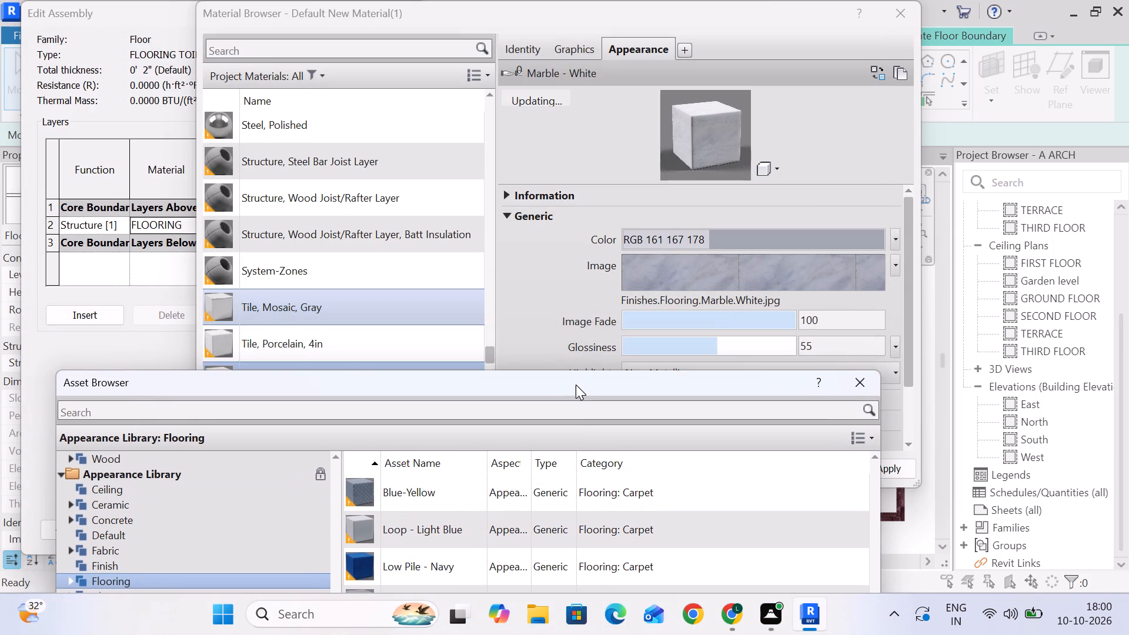
{"action": "left_click_drag", "start_coordinate": [576, 385], "coordinate": [567, 55]}
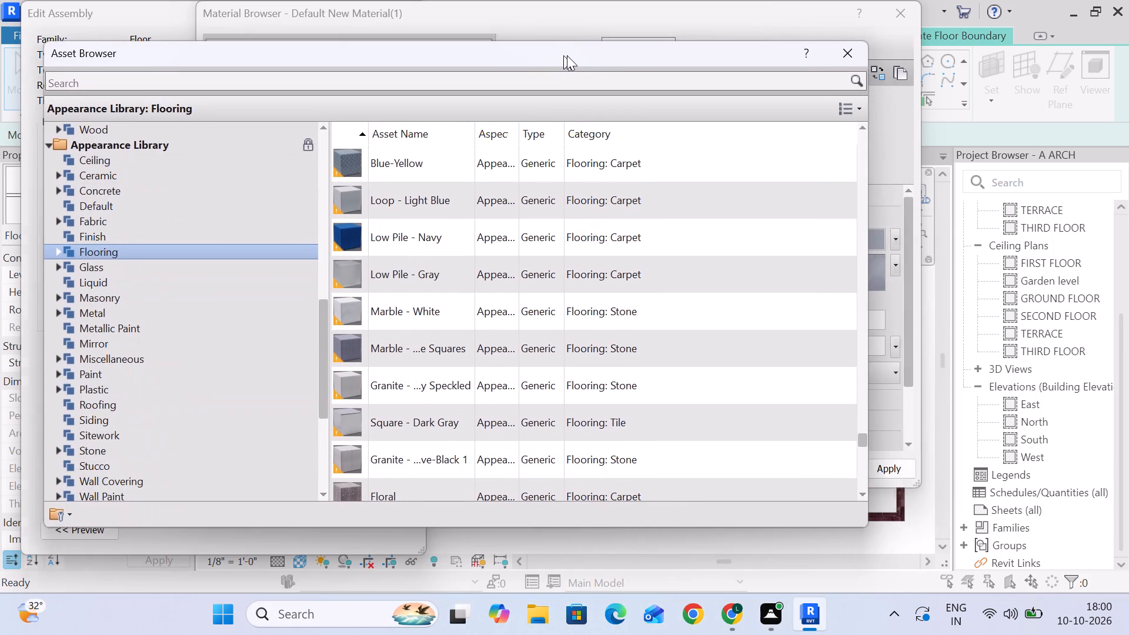
{"action": "left_click_drag", "start_coordinate": [567, 55], "coordinate": [579, 55]}
{"action": "left_click_drag", "start_coordinate": [874, 58], "coordinate": [869, 62]}
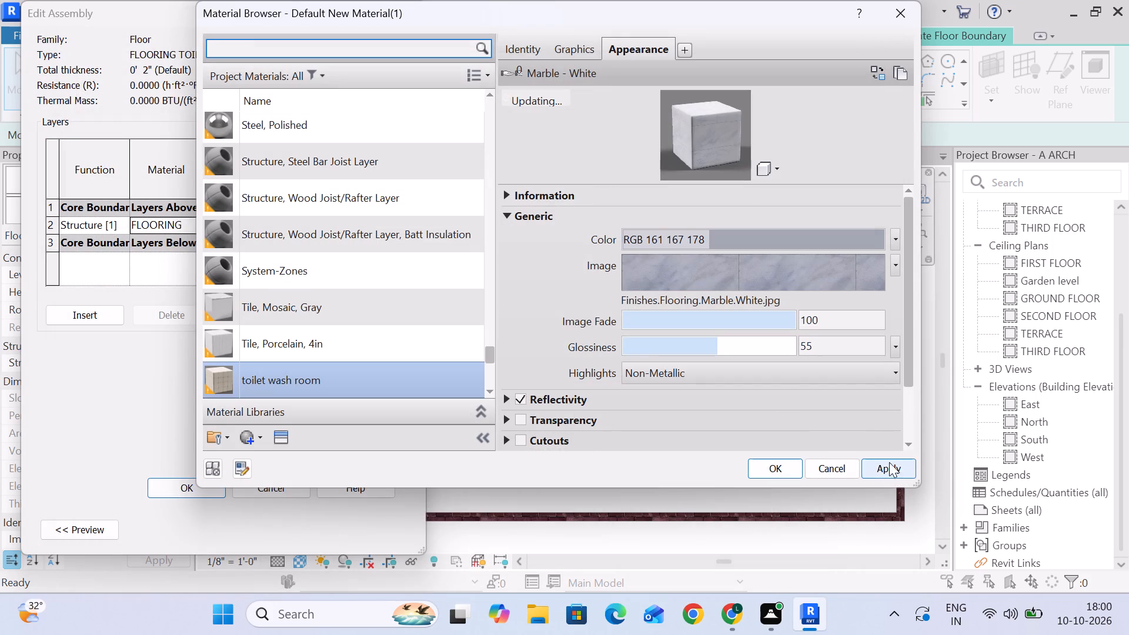
Open the Marble - White texture image for editing, unlink its sample width and height, and set the width to 1'.
{"action": "left_click", "coordinate": [811, 276]}
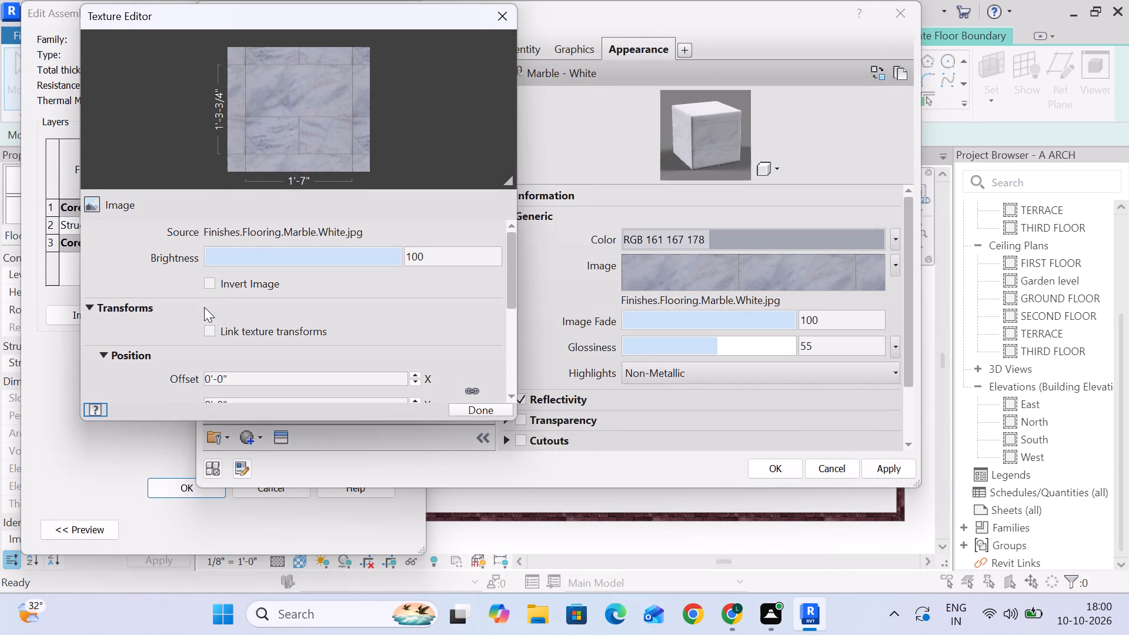
{"action": "scroll", "coordinate": [186, 339], "scroll_direction": "down", "scroll_amount": 3}
{"action": "scroll", "coordinate": [114, 349], "scroll_direction": "down", "scroll_amount": 3}
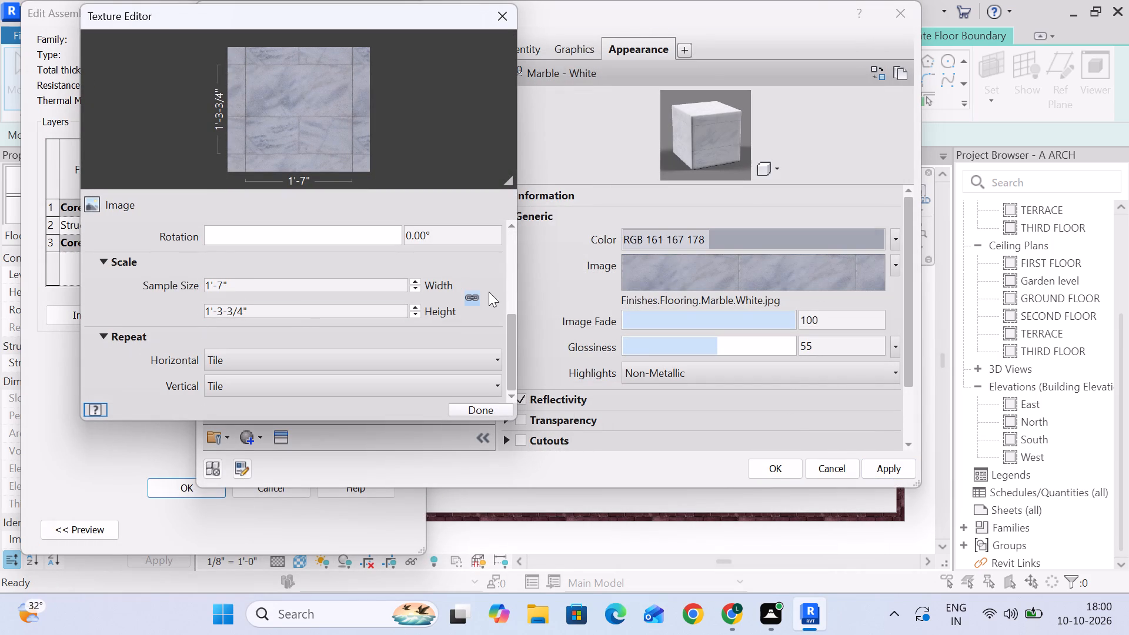
{"action": "left_click", "coordinate": [472, 296]}
{"action": "left_click", "coordinate": [290, 285]}
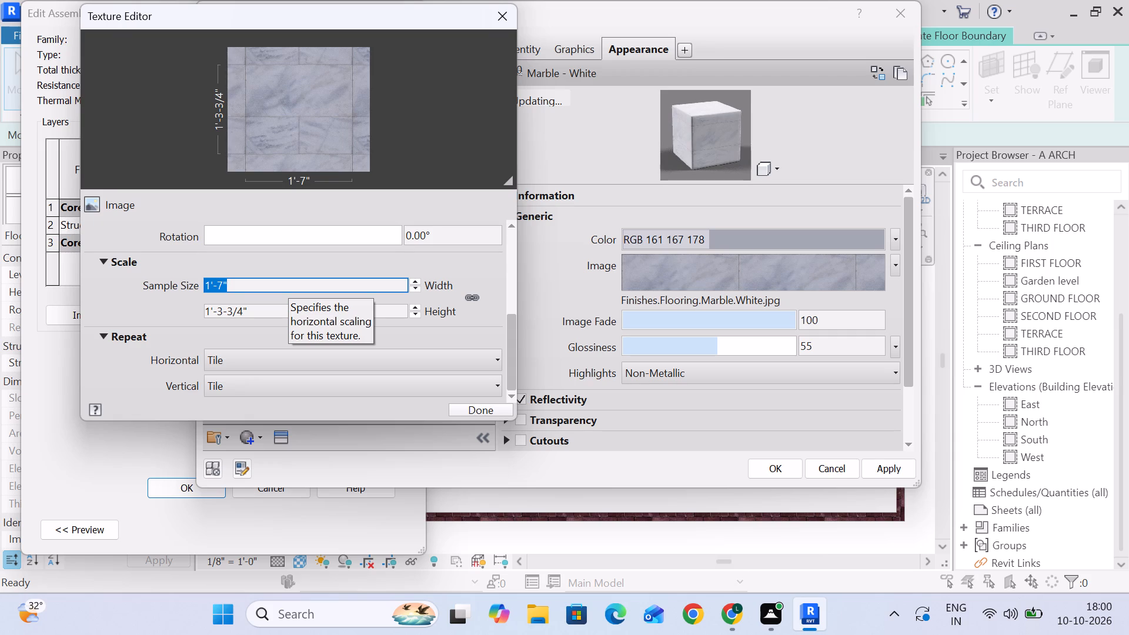
{"action": "key", "text": "1"}
{"action": "key", "text": "apostrophe"}
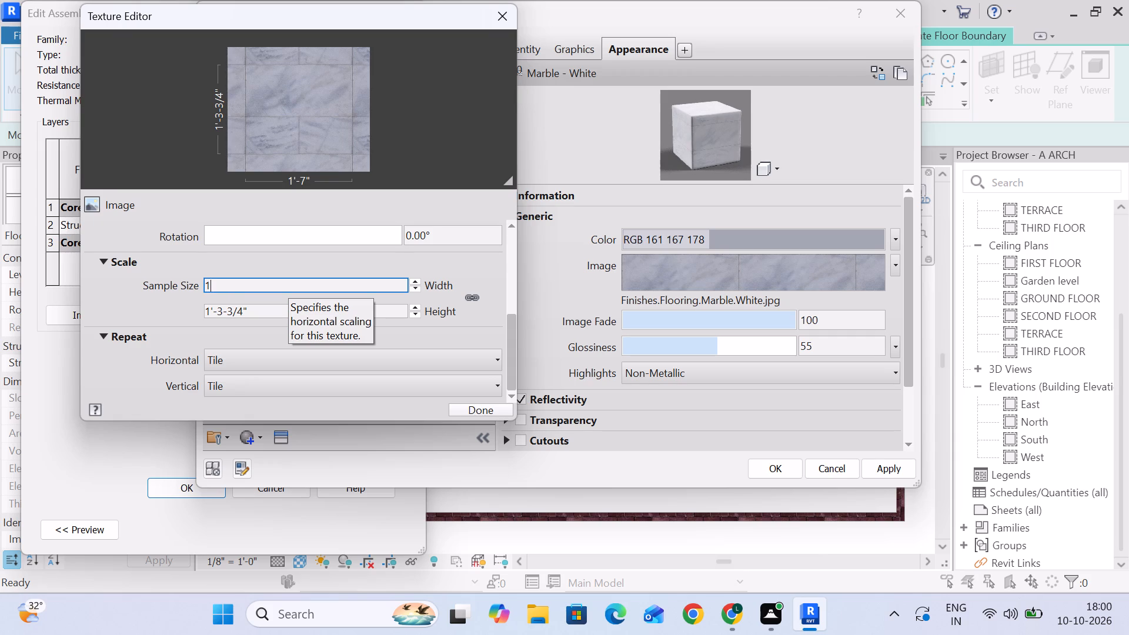
{"action": "key", "text": "Return"}
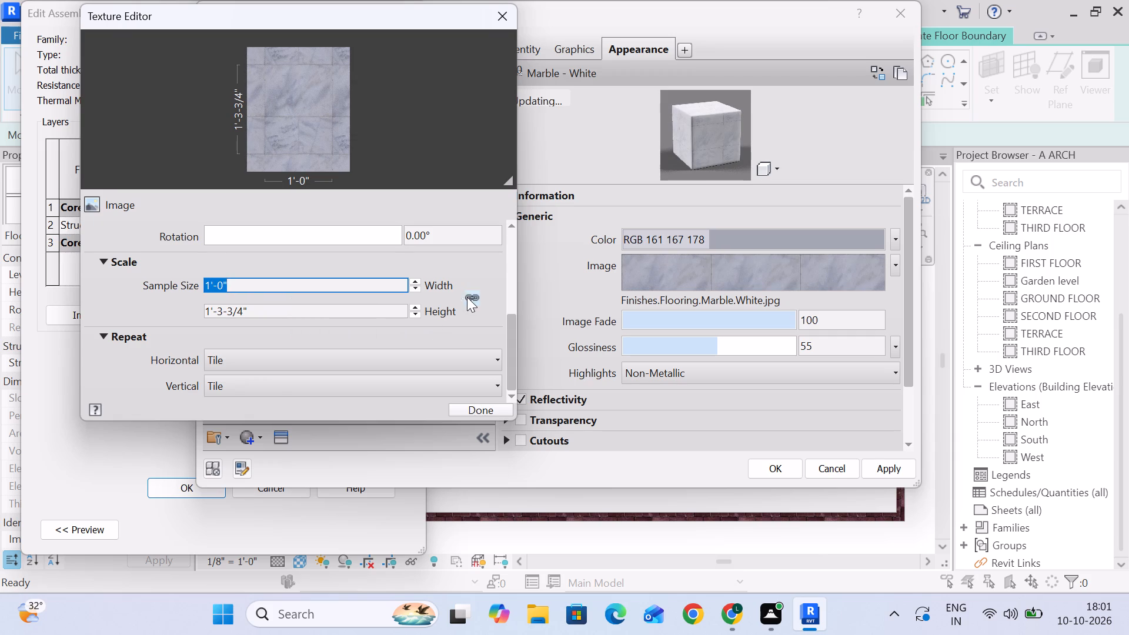
Link the texture's sample width and height again and set the sample height to 1'.
{"action": "left_click", "coordinate": [469, 297]}
{"action": "left_click", "coordinate": [292, 300]}
{"action": "left_click", "coordinate": [290, 309]}
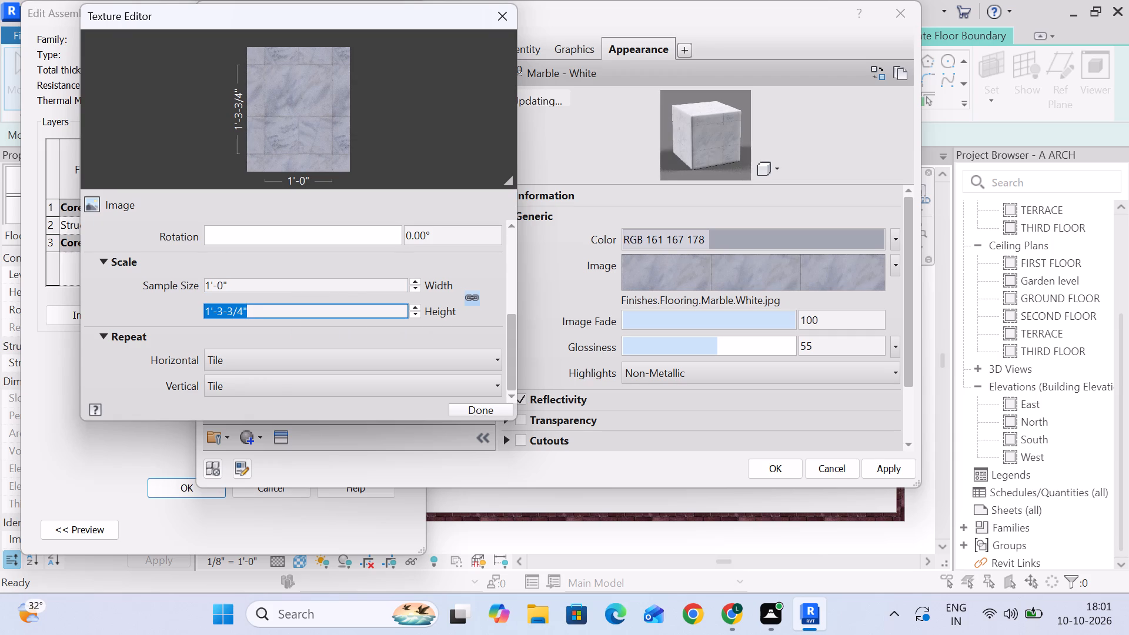
{"action": "key", "text": "1"}
{"action": "key", "text": "apostrophe"}
{"action": "key", "text": "Return"}
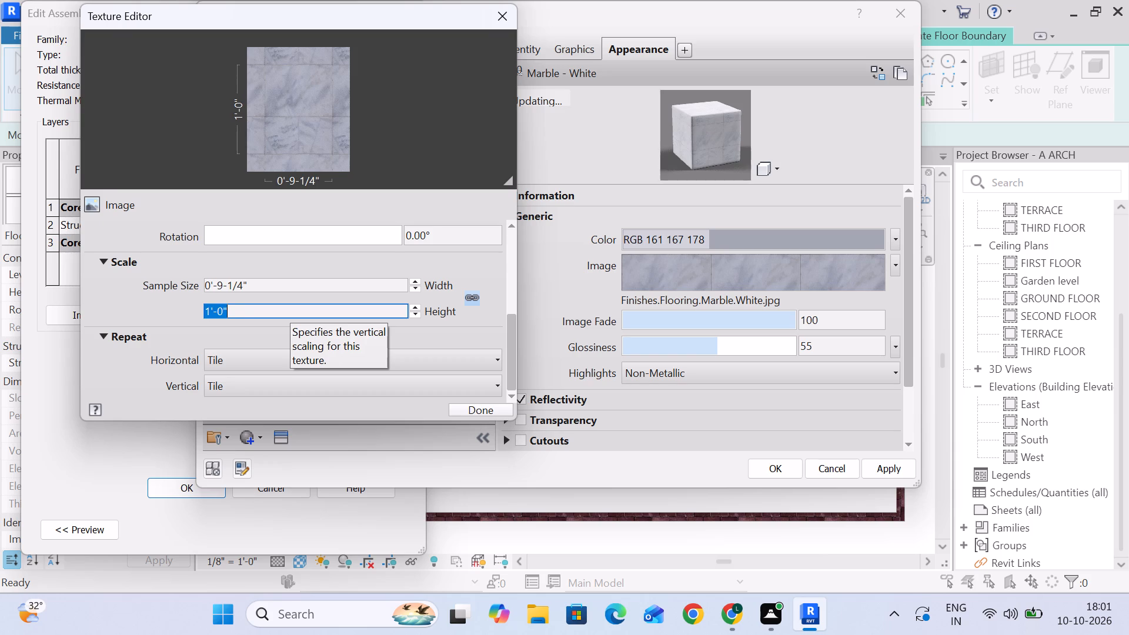
Unlink the texture's sample width and height and set the sample width to 1'.
{"action": "left_click", "coordinate": [476, 299]}
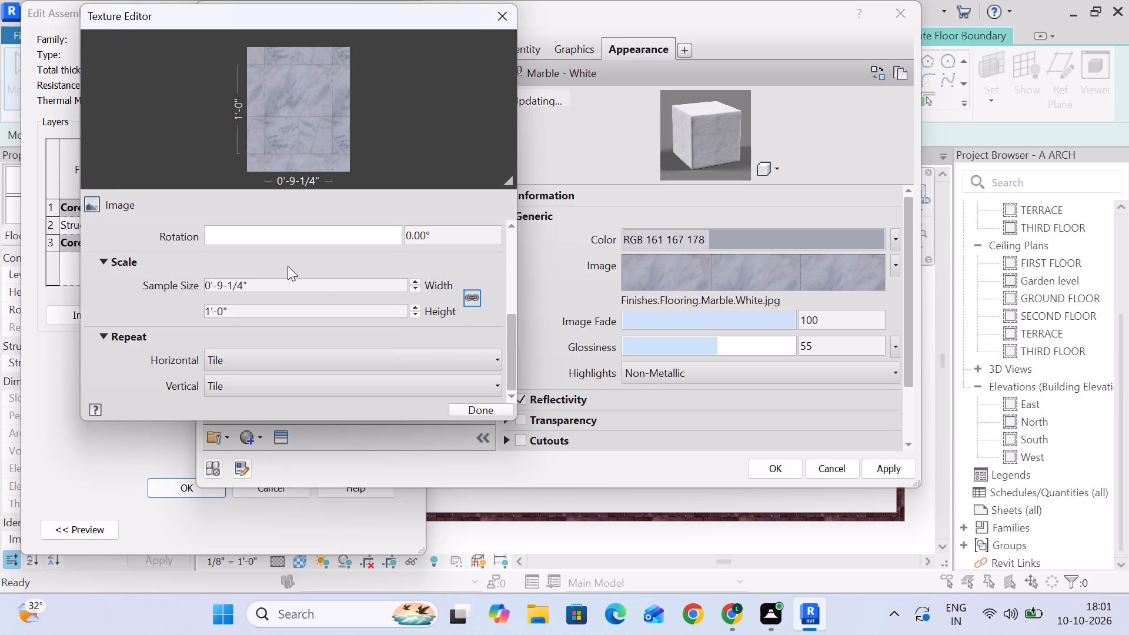
{"action": "left_click", "coordinate": [277, 281]}
{"action": "type", "text": "1'"}
{"action": "key", "text": "Return"}
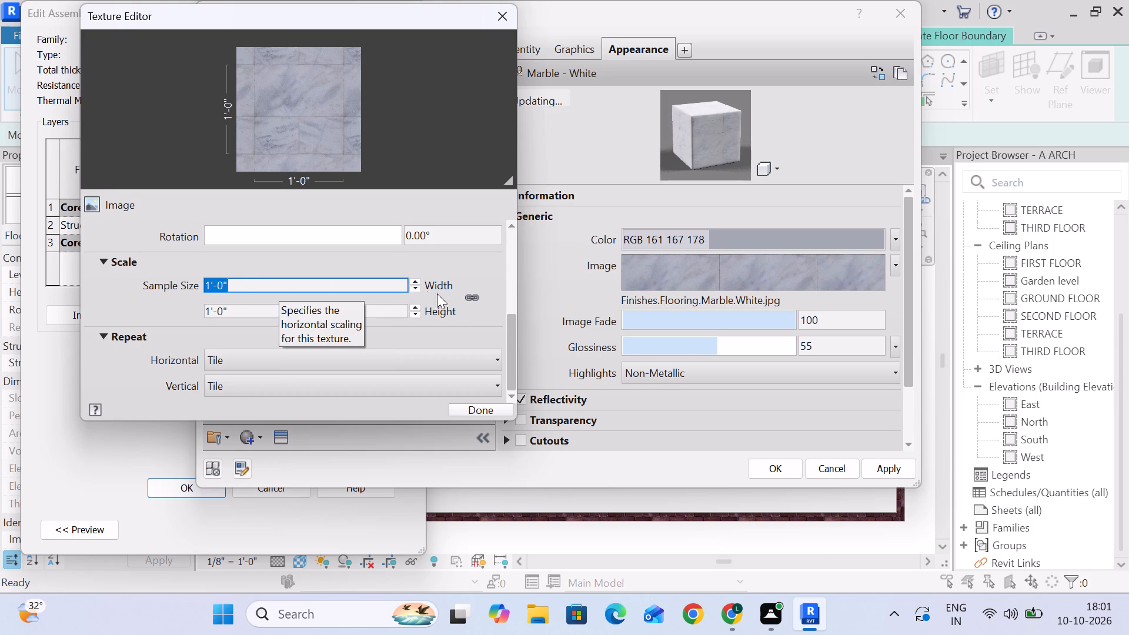
Link the texture's sample width and height again and apply the toilet wash room material to the floor's structure layer.
{"action": "left_click", "coordinate": [466, 299]}
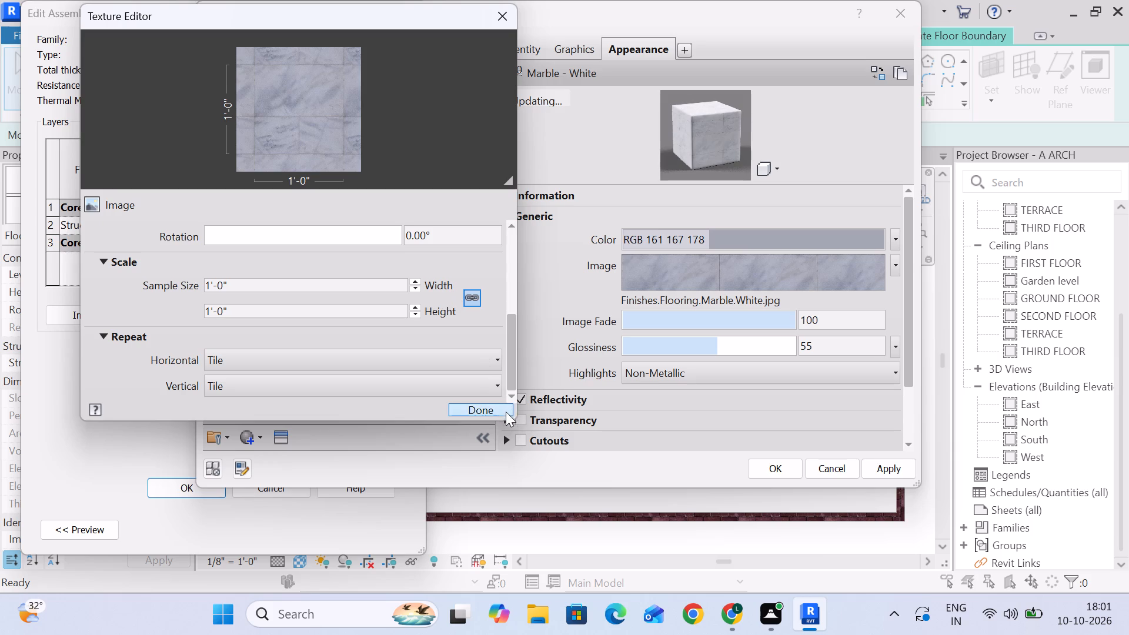
{"action": "left_click", "coordinate": [499, 406]}
{"action": "left_click", "coordinate": [869, 470]}
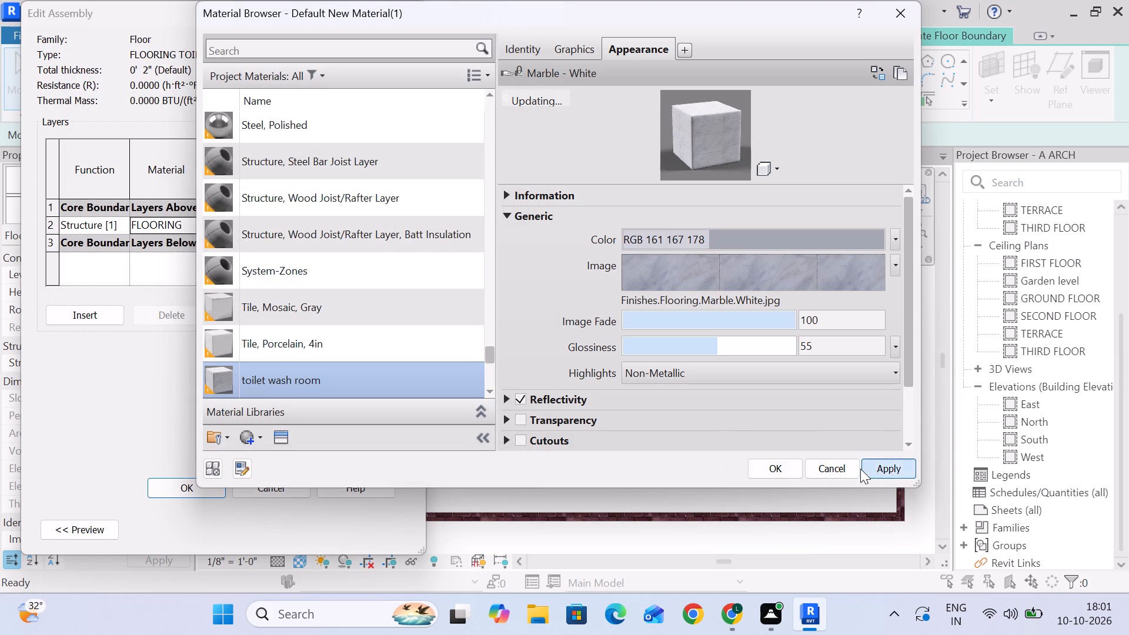
{"action": "left_click", "coordinate": [783, 468]}
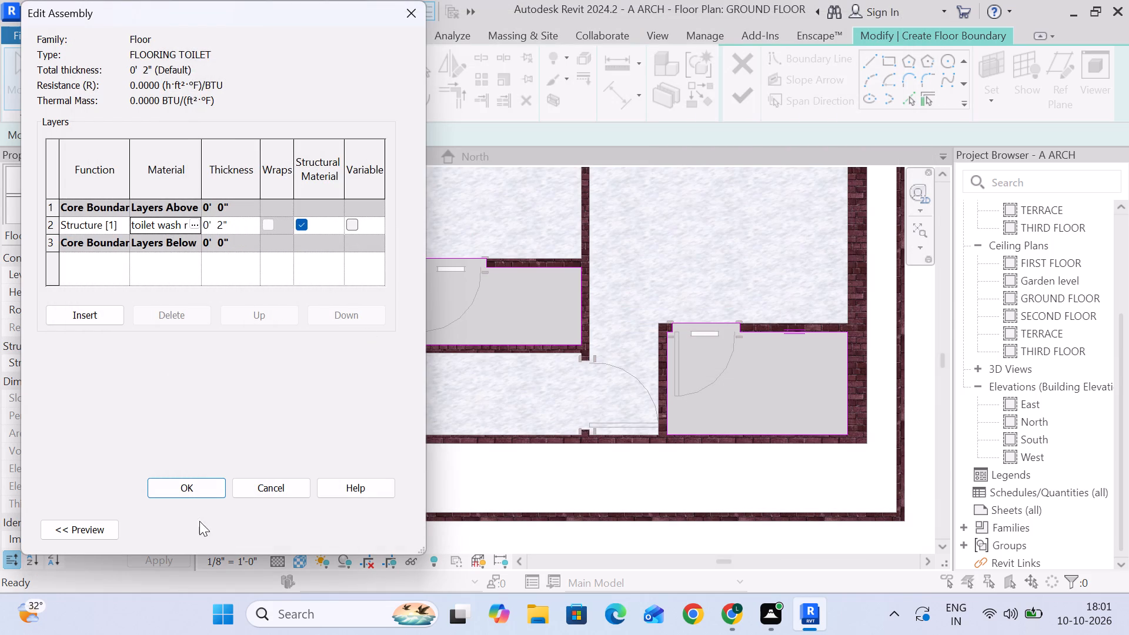
Accept the FLOORING TOILET structure and type properties, and finish the floor boundary sketch covering both toilets.
{"action": "left_click", "coordinate": [201, 492]}
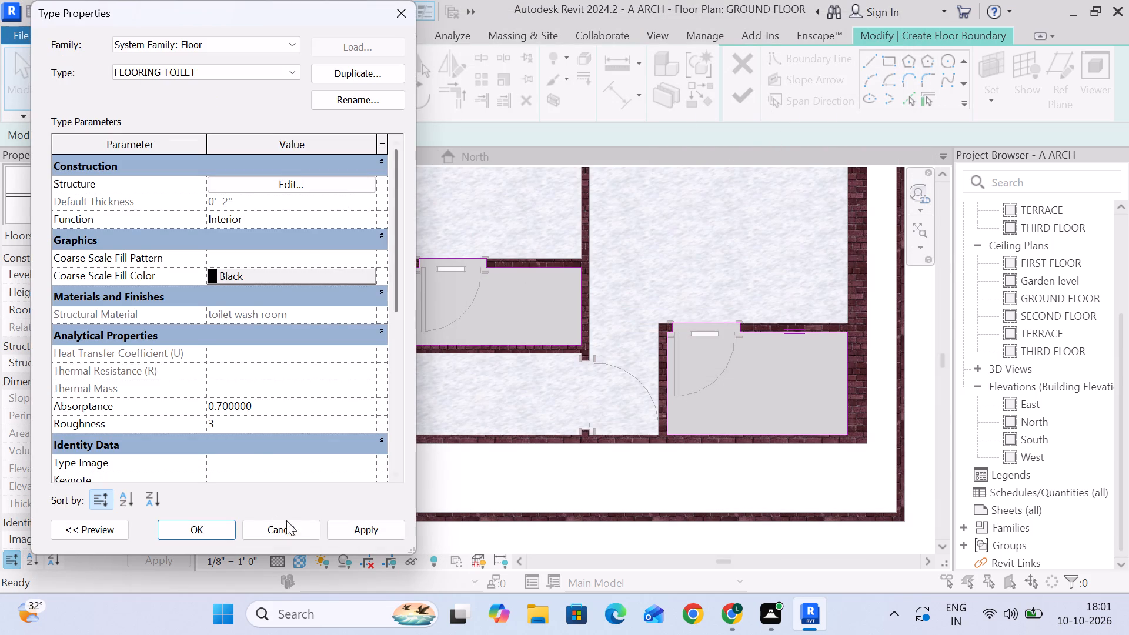
{"action": "left_click", "coordinate": [358, 524]}
{"action": "left_click", "coordinate": [213, 524]}
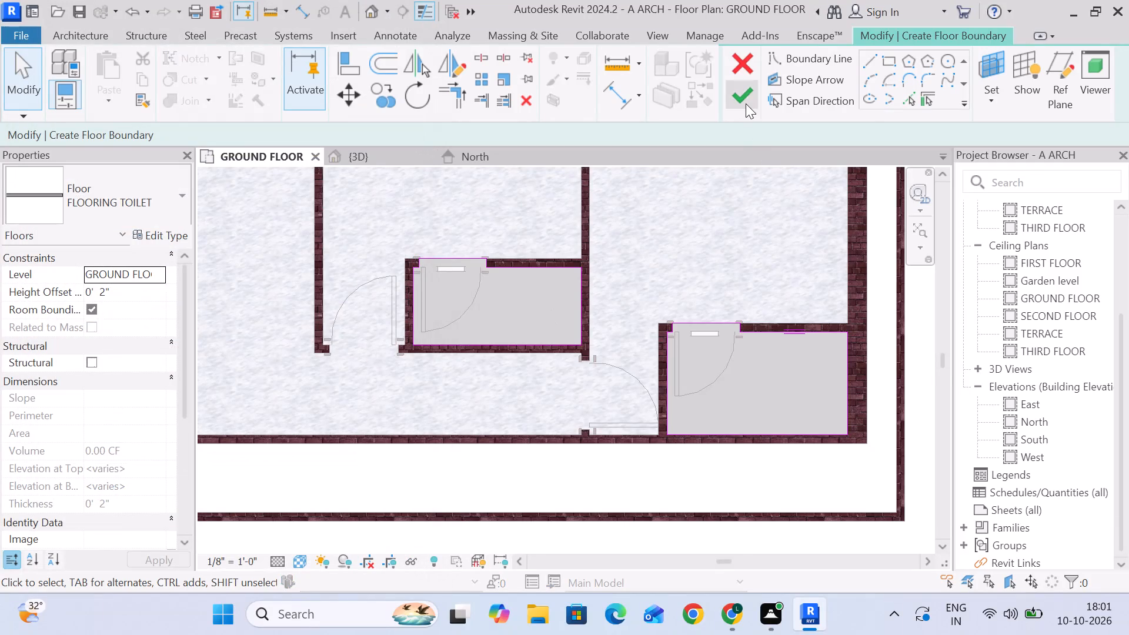
{"action": "left_click", "coordinate": [746, 103]}
{"action": "left_click", "coordinate": [921, 443]}
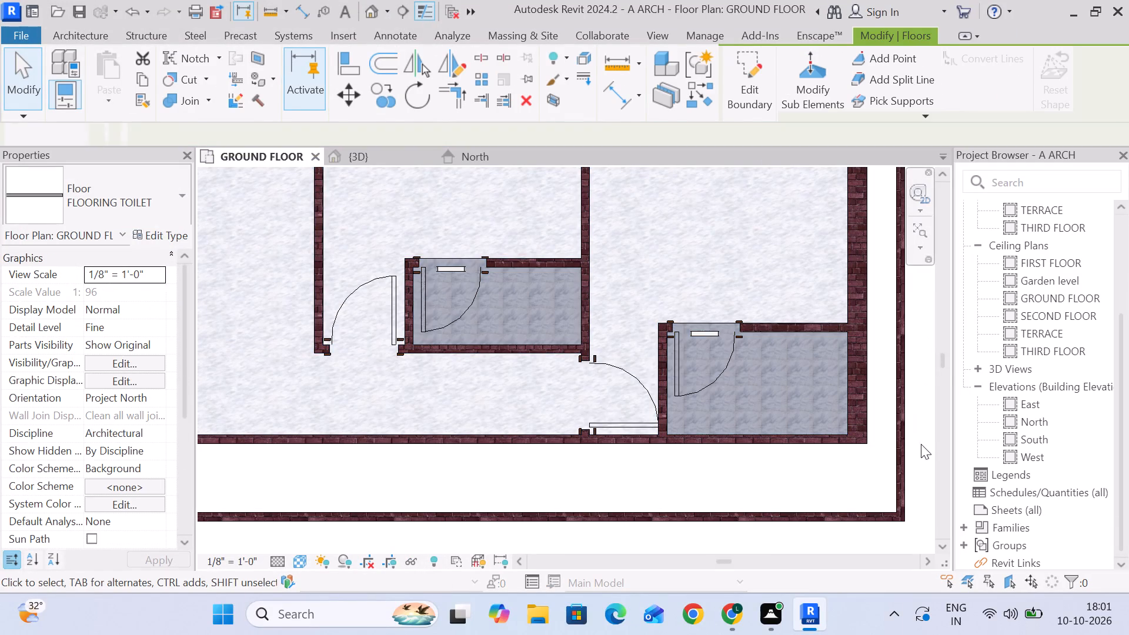
Examine the marble tile pattern in the toilets up close and the flooring across the whole ground floor plan.
{"action": "scroll", "coordinate": [465, 314], "scroll_direction": "up", "scroll_amount": 7}
{"action": "scroll", "coordinate": [591, 300], "scroll_direction": "up", "scroll_amount": 6}
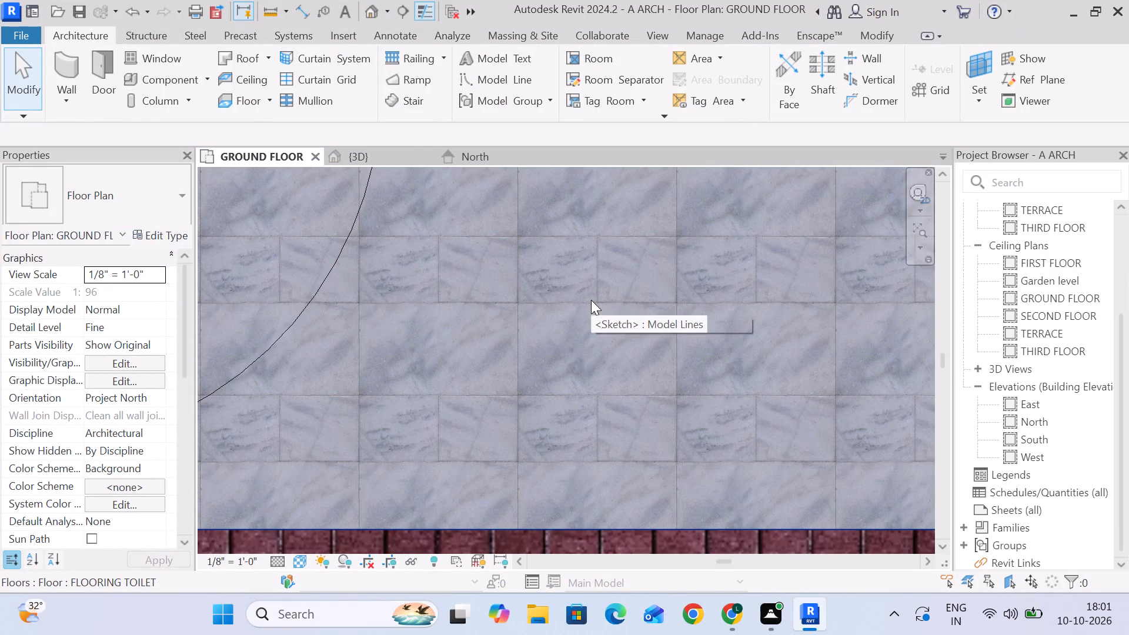
{"action": "scroll", "coordinate": [591, 300], "scroll_direction": "down", "scroll_amount": 18}
{"action": "middle_click_drag", "start_coordinate": [575, 313], "coordinate": [493, 333]}
{"action": "scroll", "coordinate": [493, 333], "scroll_direction": "down", "scroll_amount": 1}
{"action": "scroll", "coordinate": [495, 335], "scroll_direction": "up", "scroll_amount": 1}
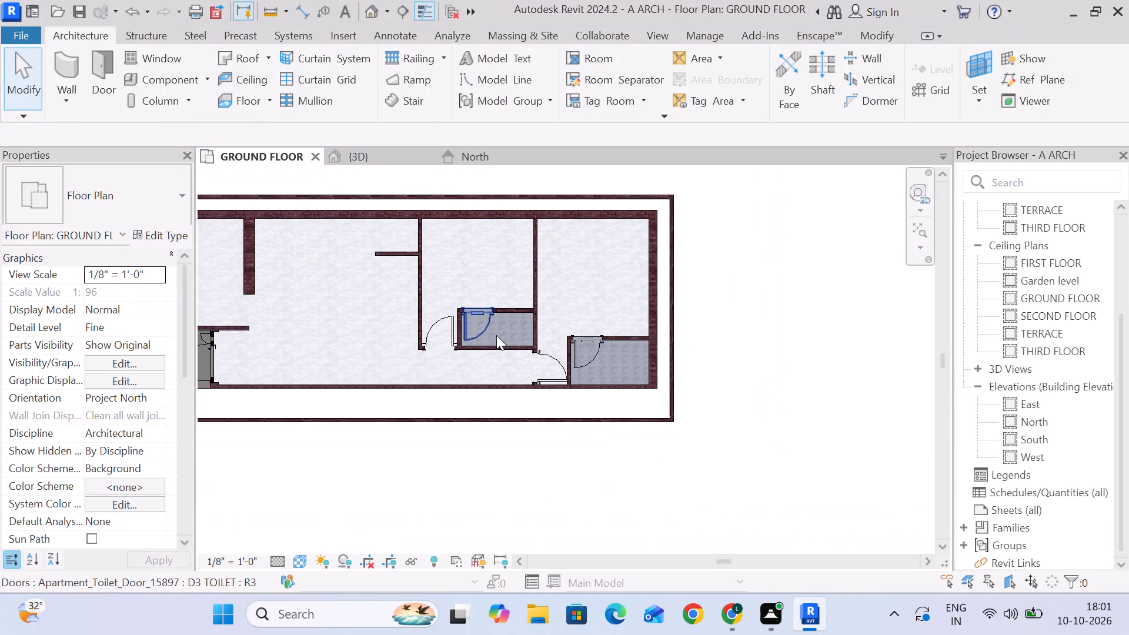
{"action": "scroll", "coordinate": [502, 332], "scroll_direction": "down", "scroll_amount": 5}
{"action": "scroll", "coordinate": [497, 435], "scroll_direction": "up", "scroll_amount": 3}
{"action": "middle_click_drag", "start_coordinate": [506, 442], "coordinate": [623, 473]}
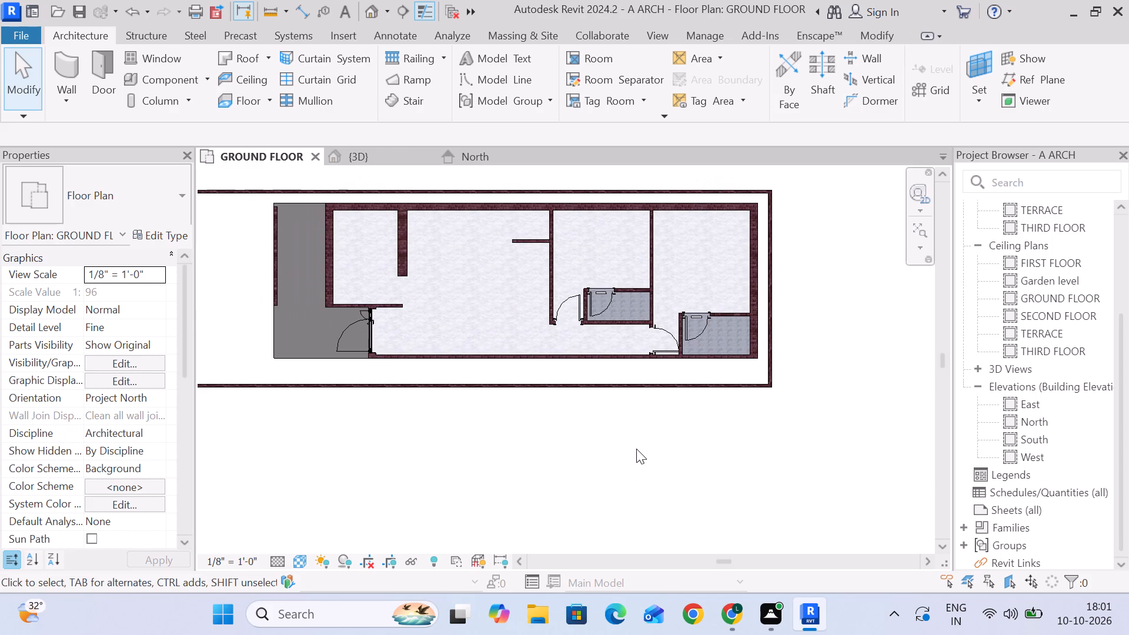
{"action": "scroll", "coordinate": [636, 414], "scroll_direction": "down", "scroll_amount": 2}
{"action": "middle_click_drag", "start_coordinate": [639, 414], "coordinate": [677, 359]}
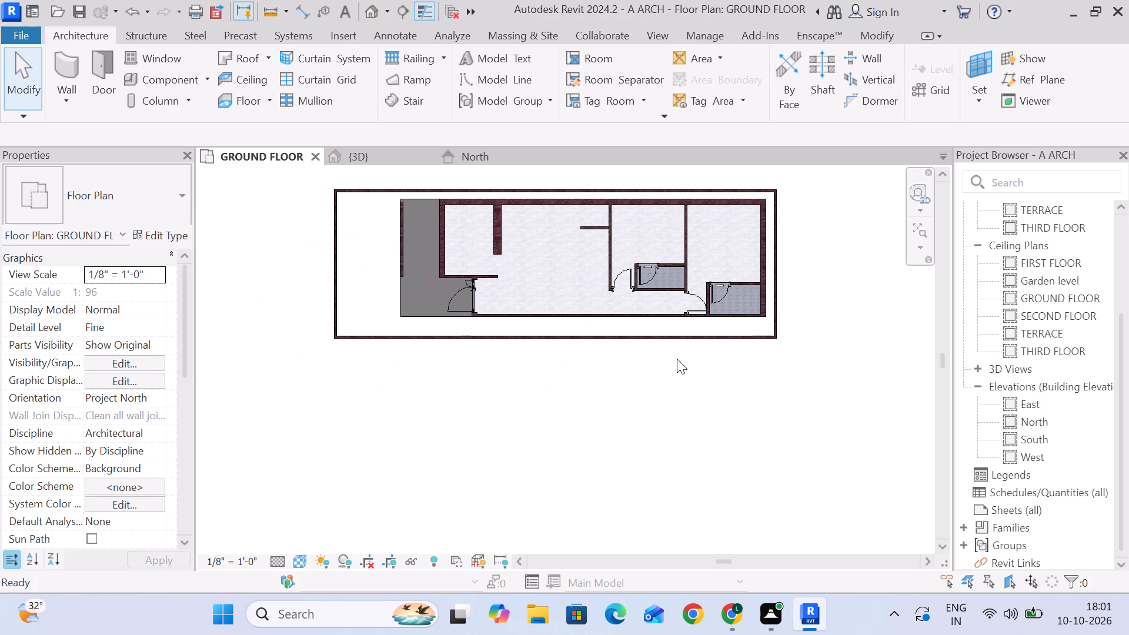
{"action": "scroll", "coordinate": [540, 363], "scroll_direction": "up", "scroll_amount": 1}
{"action": "middle_click_drag", "start_coordinate": [594, 388], "coordinate": [568, 416]}
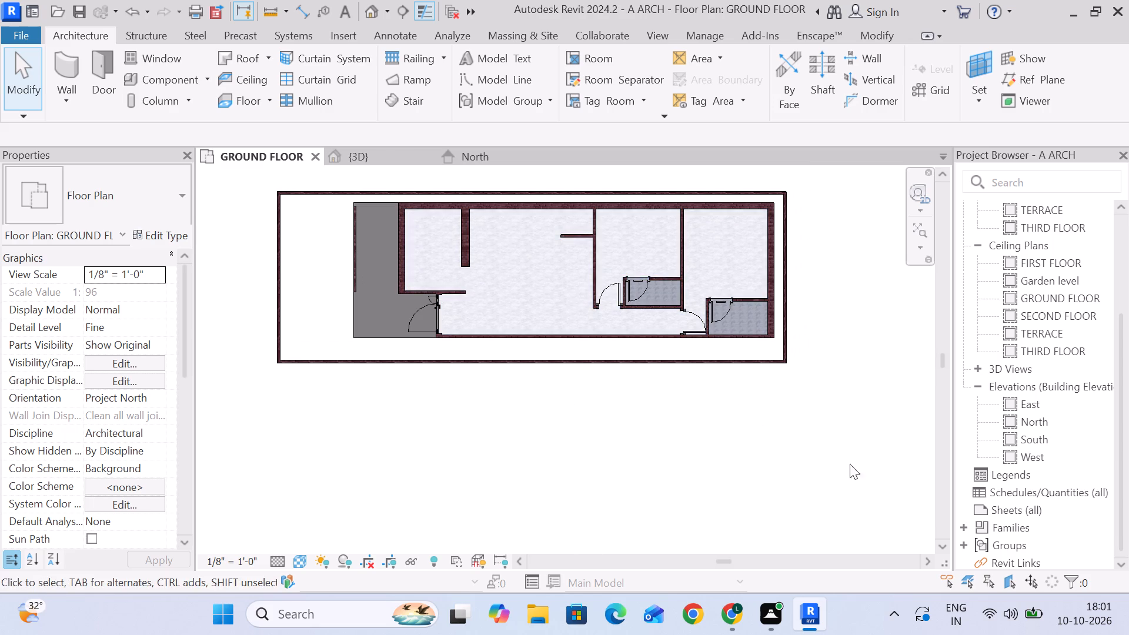
{"action": "middle_click_drag", "start_coordinate": [680, 422], "coordinate": [661, 412]}
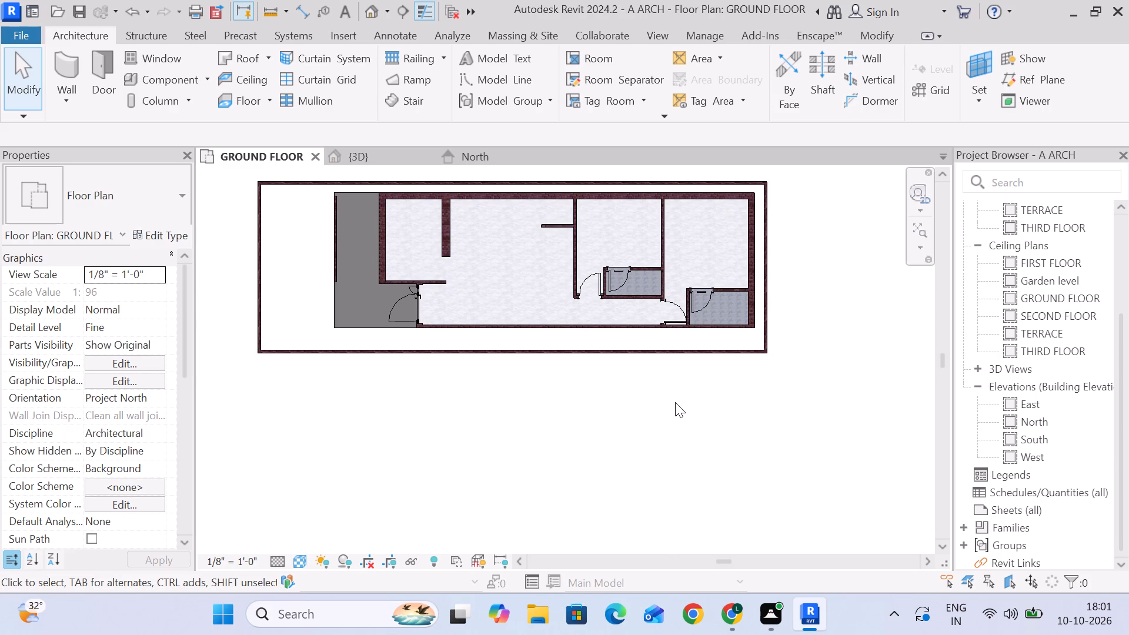
{"action": "scroll", "coordinate": [729, 415], "scroll_direction": "down", "scroll_amount": 1}
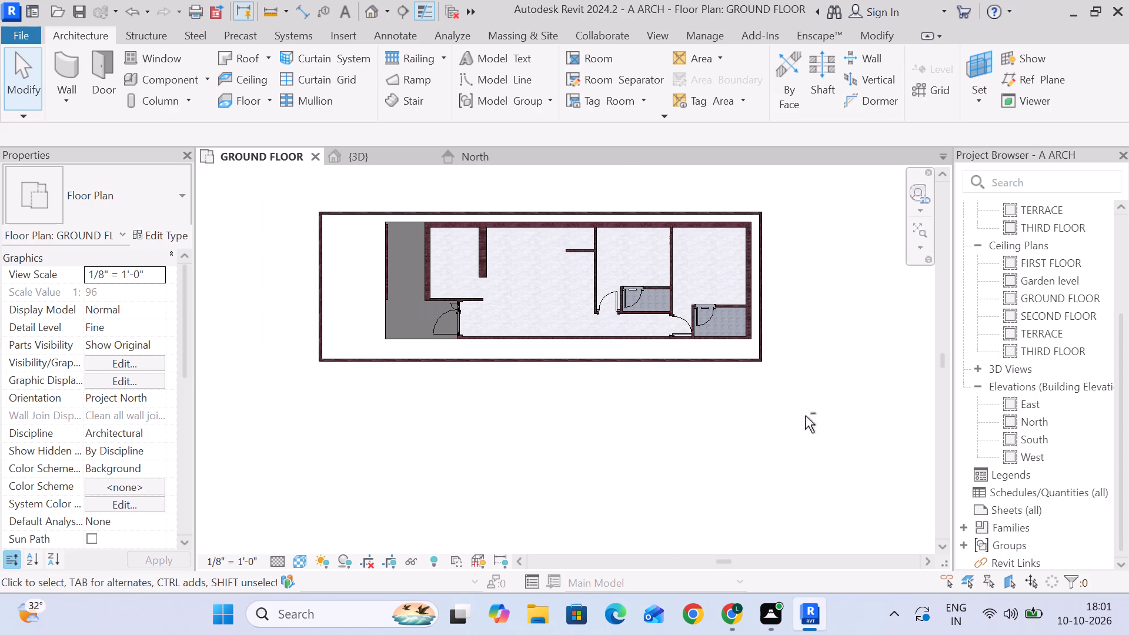
{"action": "middle_click_drag", "start_coordinate": [805, 416], "coordinate": [761, 431], "text": "shift"}
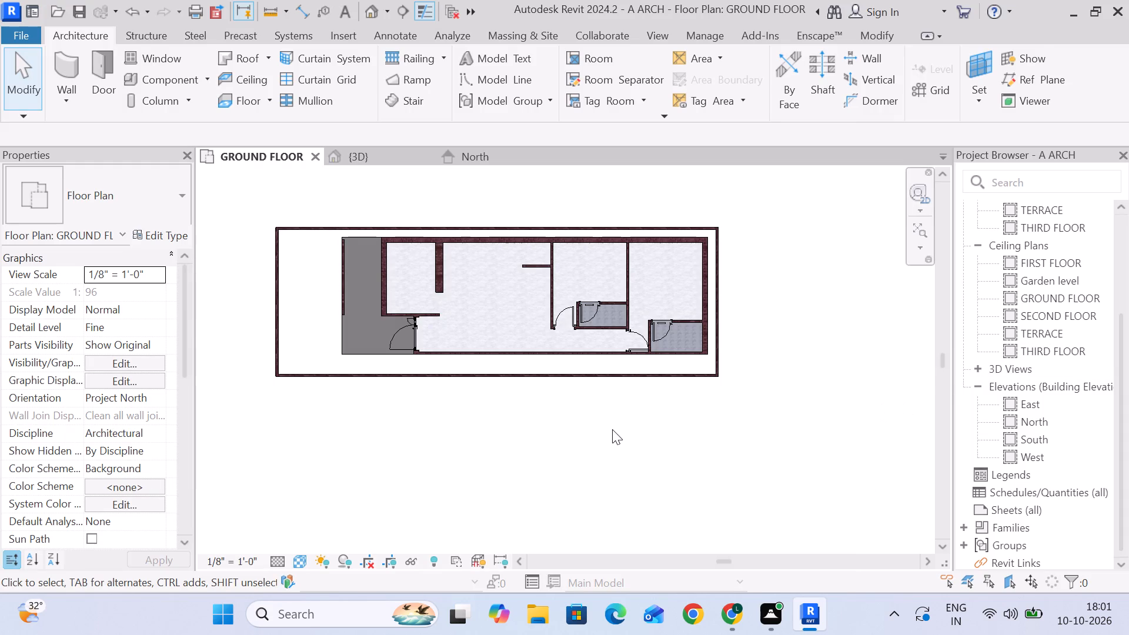
{"action": "middle_click_drag", "start_coordinate": [587, 416], "coordinate": [637, 410]}
{"action": "scroll", "coordinate": [640, 410], "scroll_direction": "up", "scroll_amount": 1}
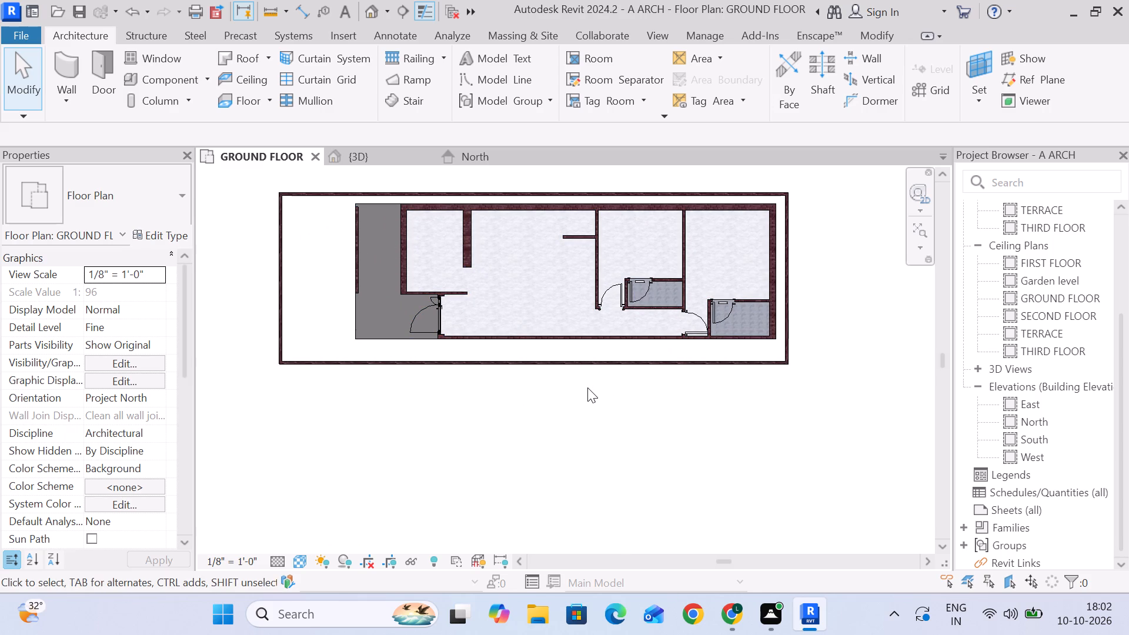
{"action": "middle_click_drag", "start_coordinate": [583, 393], "coordinate": [570, 425]}
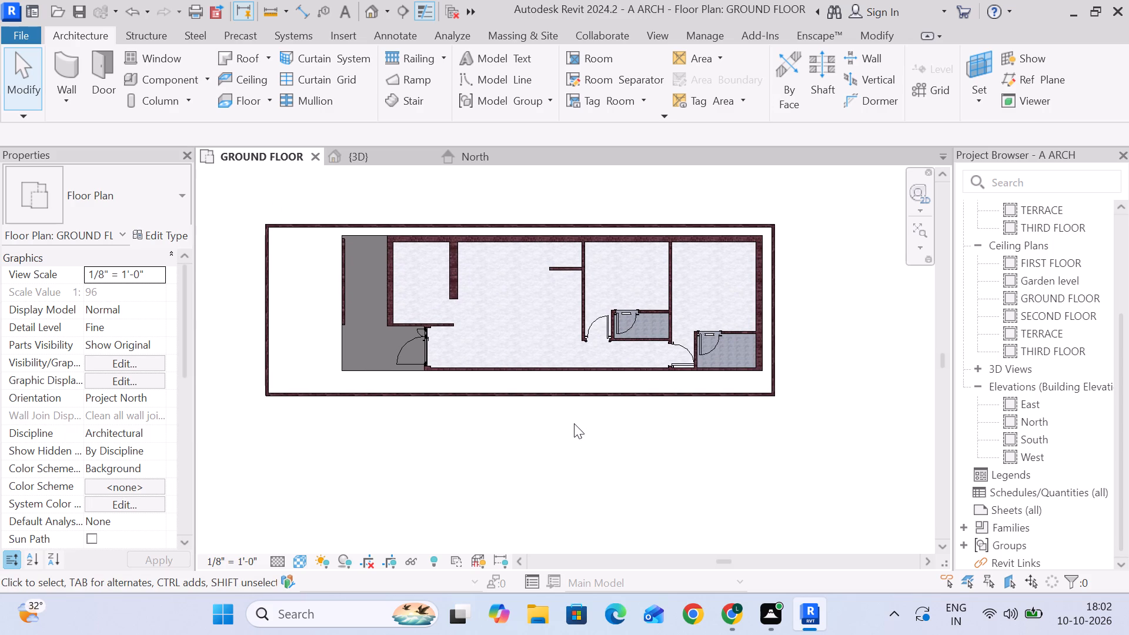
{"action": "scroll", "coordinate": [574, 423], "scroll_direction": "up", "scroll_amount": 2}
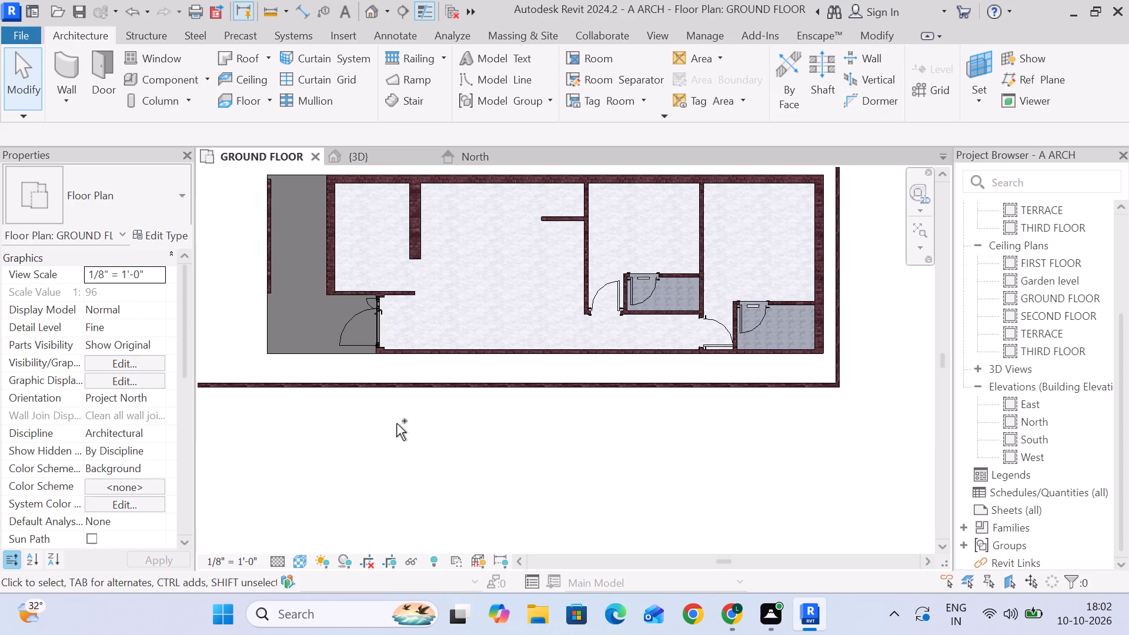
Save the project.
{"action": "key", "text": "ctrl+s"}
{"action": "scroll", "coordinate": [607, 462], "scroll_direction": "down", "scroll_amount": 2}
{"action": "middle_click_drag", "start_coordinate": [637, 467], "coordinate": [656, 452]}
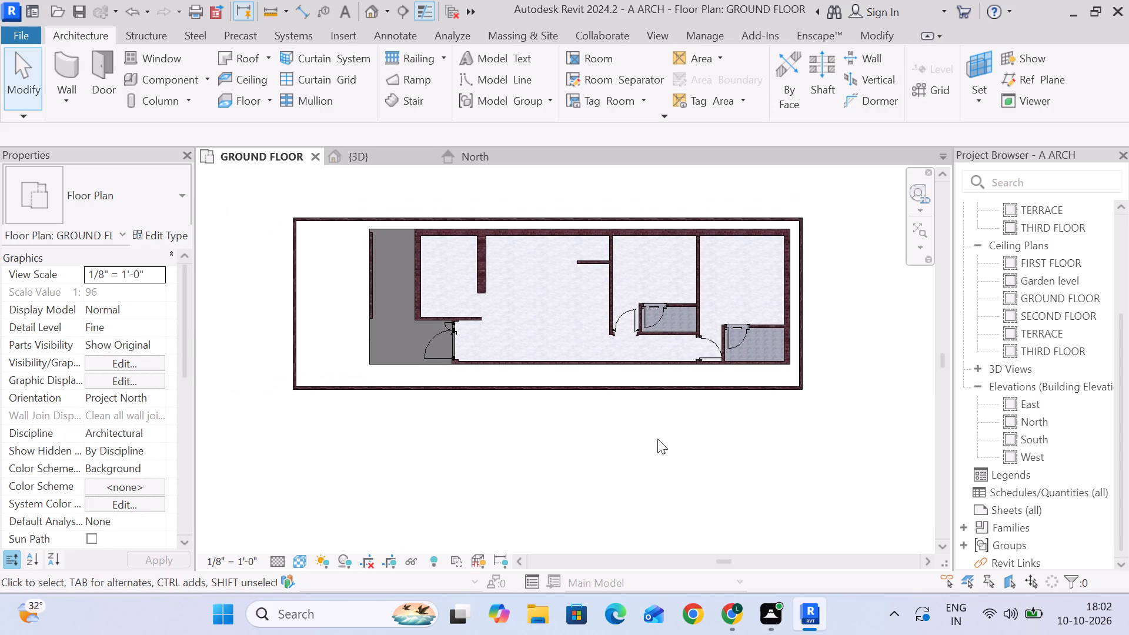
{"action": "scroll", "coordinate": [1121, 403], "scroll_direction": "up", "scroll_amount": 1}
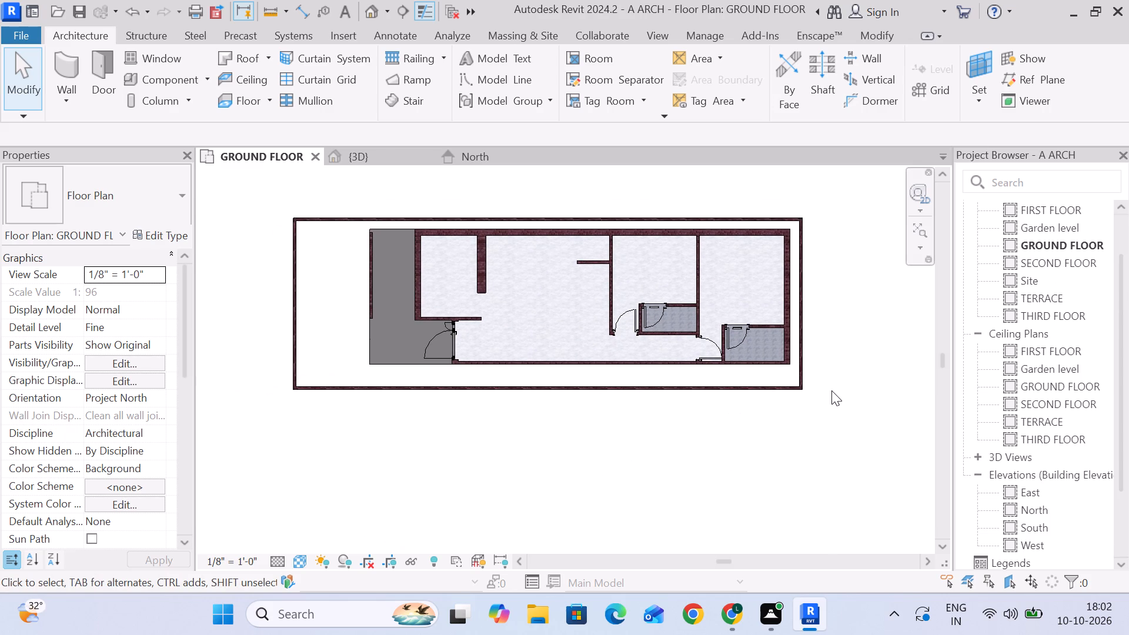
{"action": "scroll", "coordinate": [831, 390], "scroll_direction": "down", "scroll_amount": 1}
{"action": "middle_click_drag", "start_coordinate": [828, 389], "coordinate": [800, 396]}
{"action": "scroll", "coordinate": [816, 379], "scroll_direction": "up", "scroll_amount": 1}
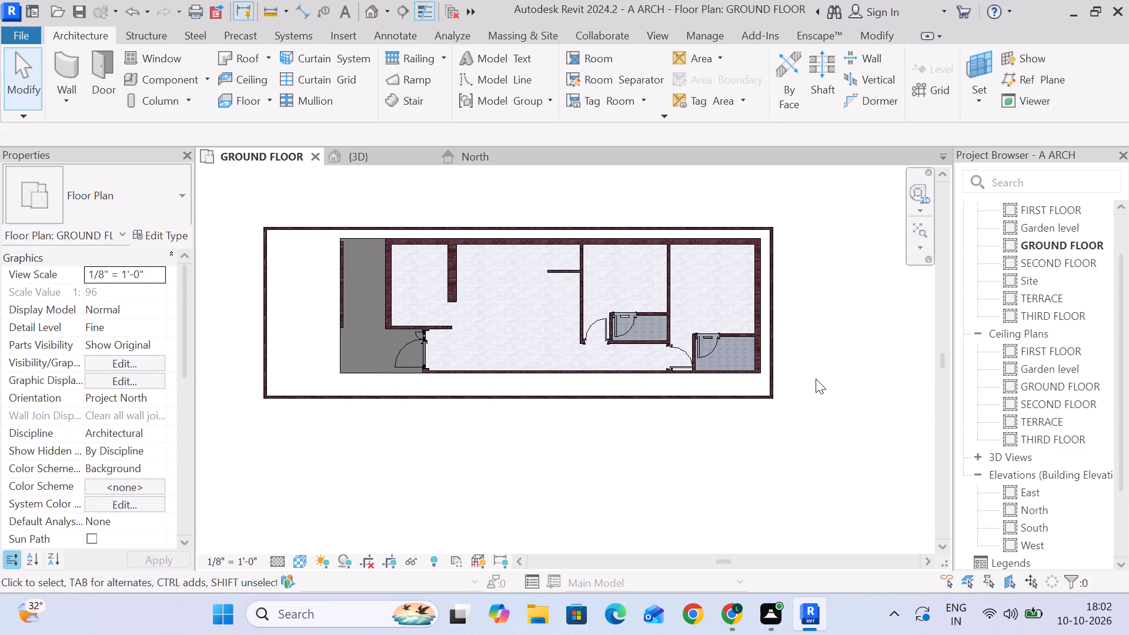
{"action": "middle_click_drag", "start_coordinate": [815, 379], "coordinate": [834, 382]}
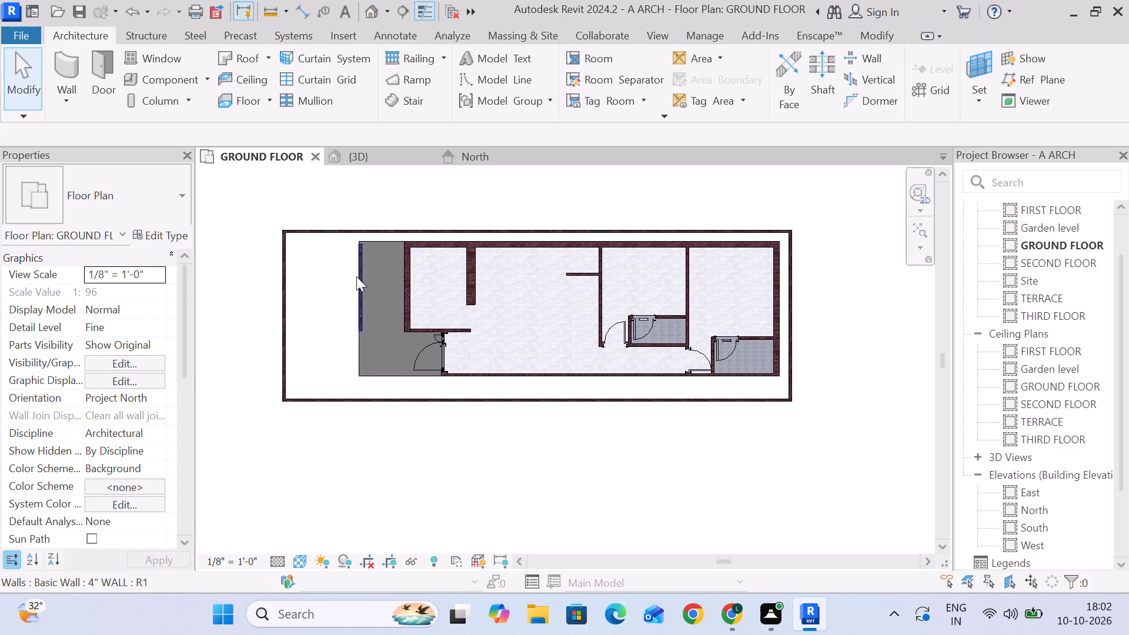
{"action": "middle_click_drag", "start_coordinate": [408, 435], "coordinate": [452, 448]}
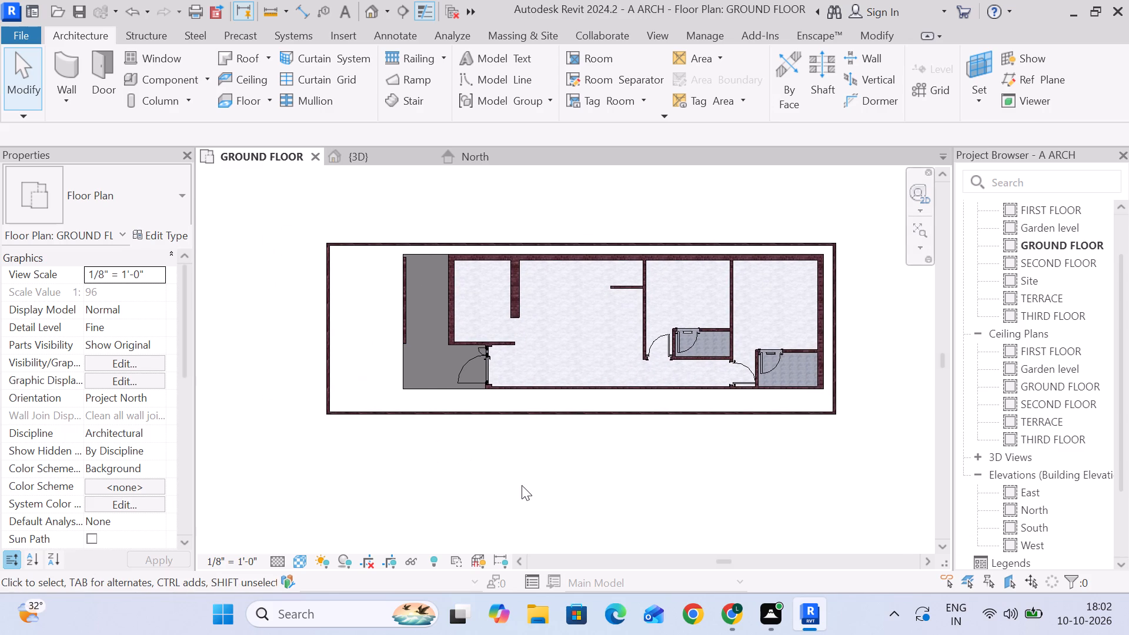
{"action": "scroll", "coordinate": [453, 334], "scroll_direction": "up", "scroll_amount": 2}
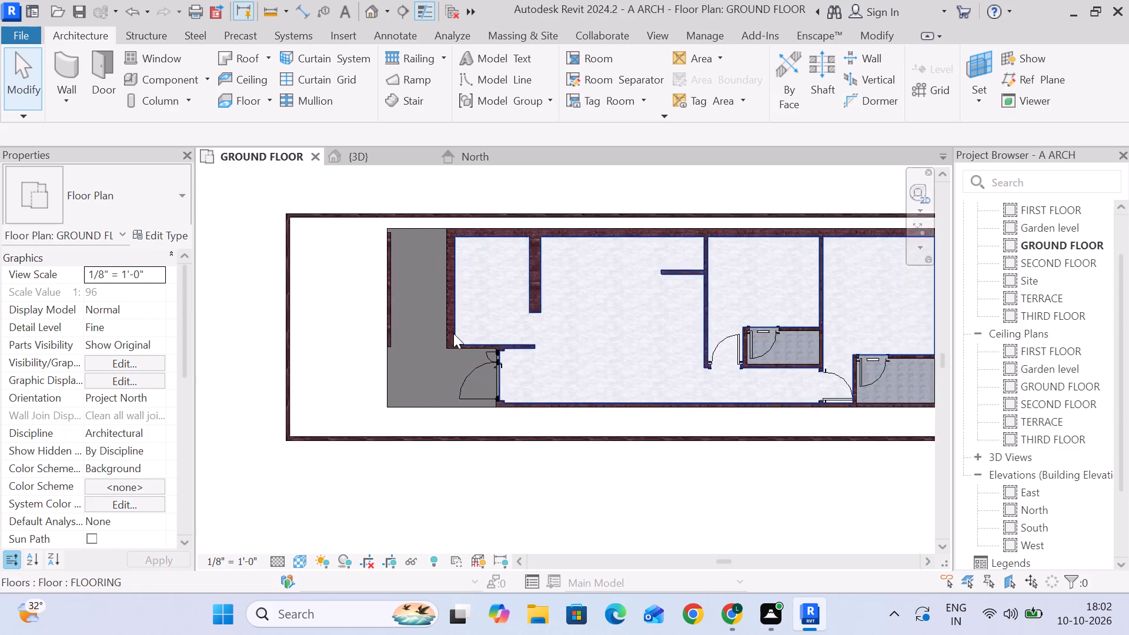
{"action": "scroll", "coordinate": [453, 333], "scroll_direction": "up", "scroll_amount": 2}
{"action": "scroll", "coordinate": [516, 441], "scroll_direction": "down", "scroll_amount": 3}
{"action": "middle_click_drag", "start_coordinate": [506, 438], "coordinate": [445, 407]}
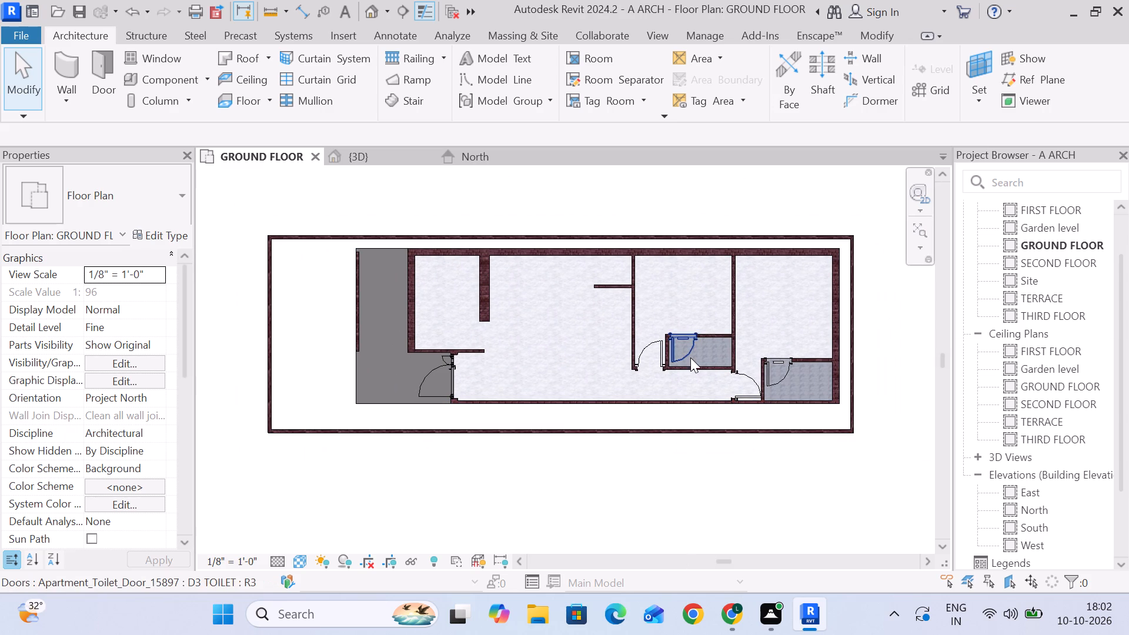
Place a Window-Casement-Double 34" x 36" window in the front room's wall facing the porch, 2'-0" from the room's lower wall.
{"action": "left_click", "coordinate": [158, 55]}
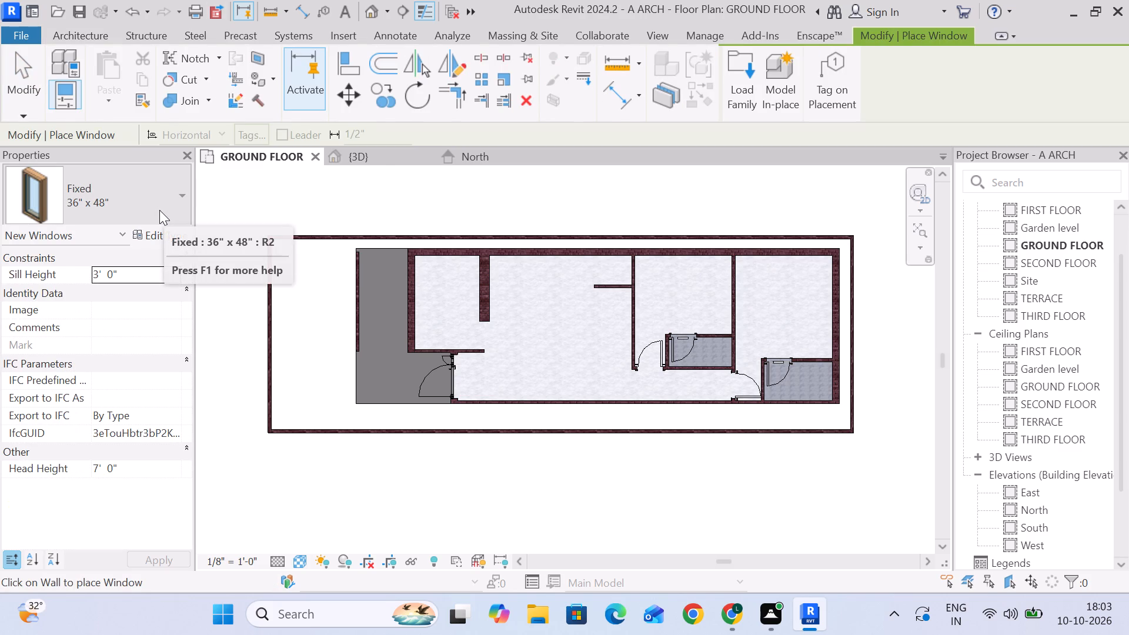
{"action": "left_click", "coordinate": [166, 206]}
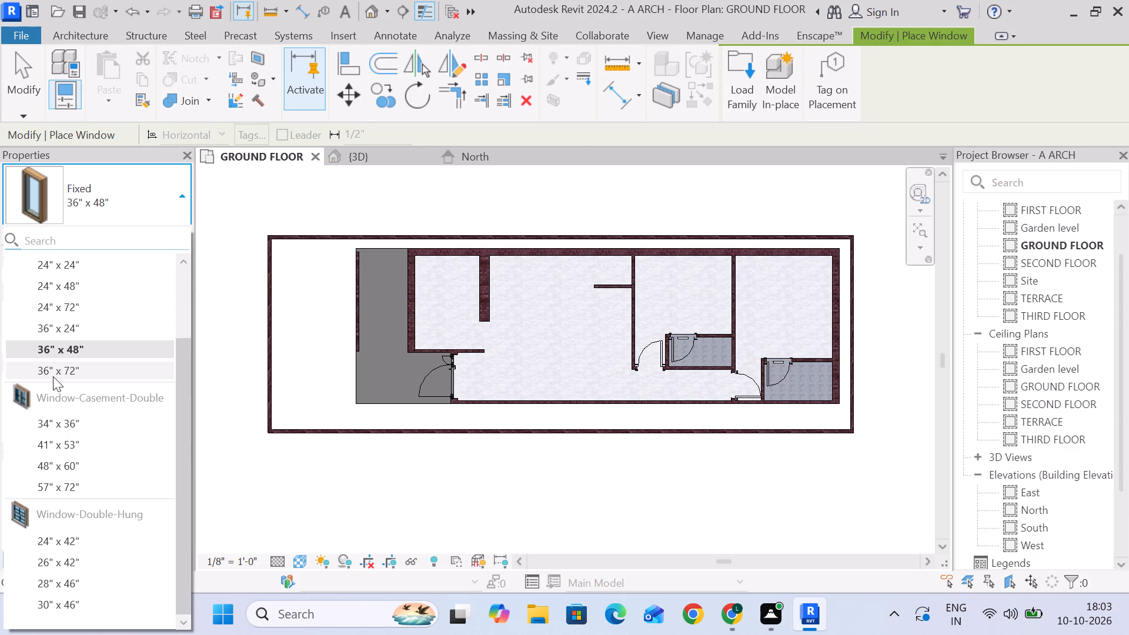
{"action": "scroll", "coordinate": [53, 376], "scroll_direction": "down", "scroll_amount": 2}
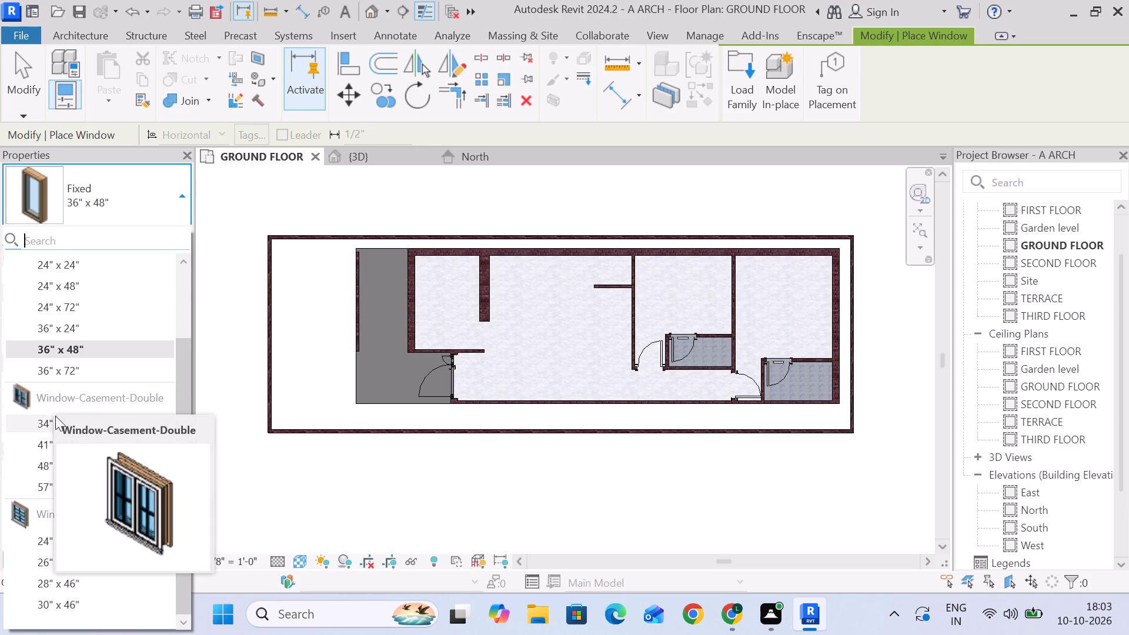
{"action": "left_click", "coordinate": [51, 399]}
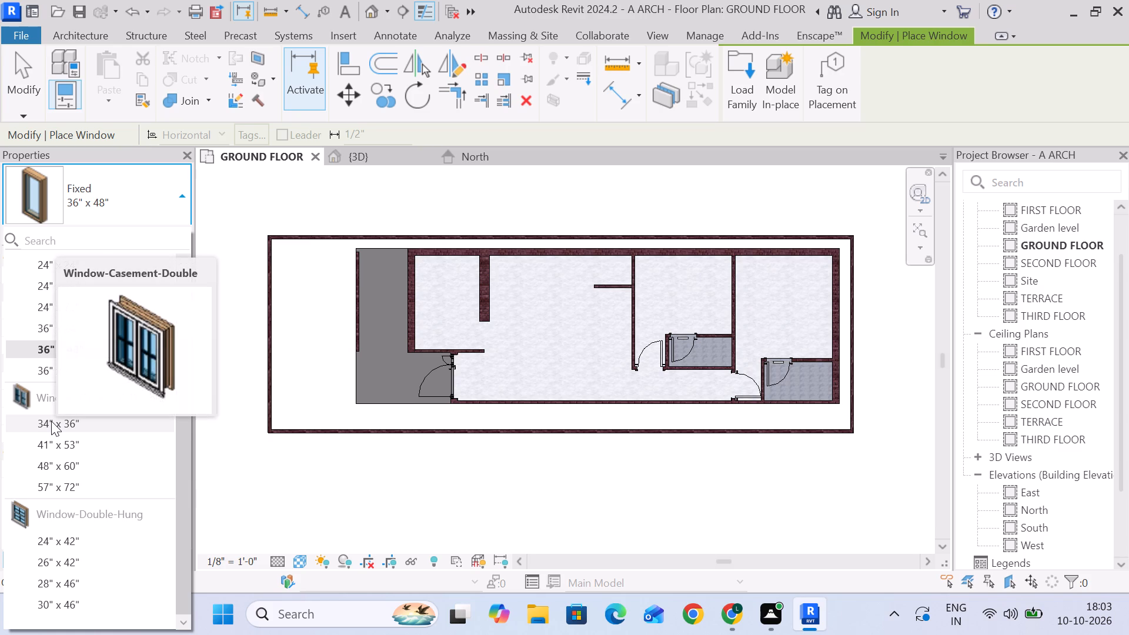
{"action": "left_click", "coordinate": [51, 421]}
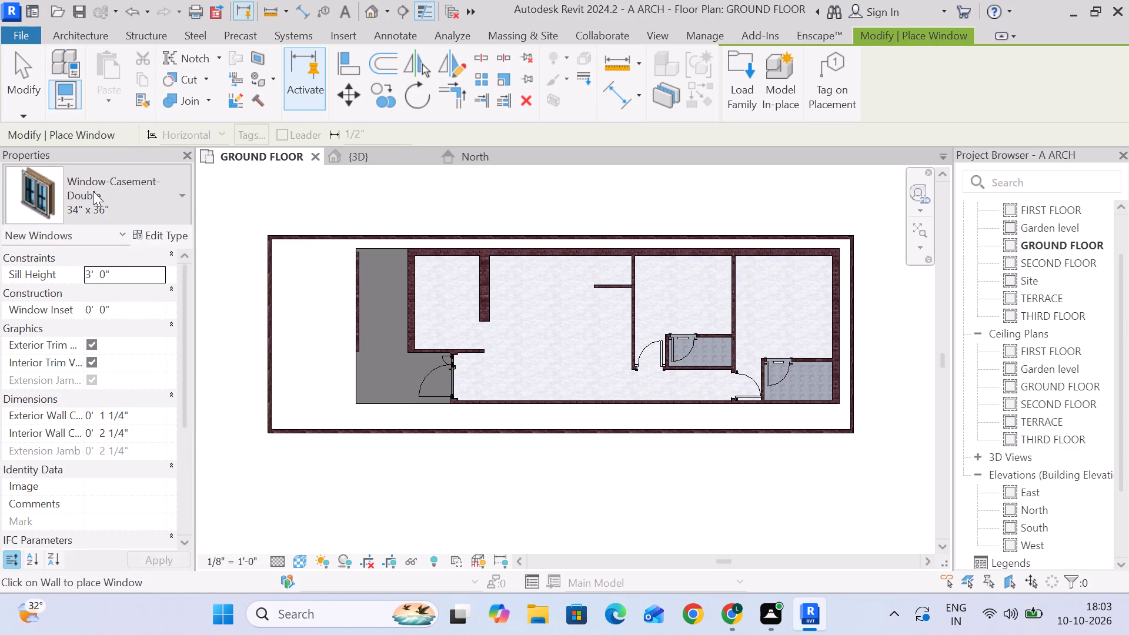
{"action": "scroll", "coordinate": [53, 333], "scroll_direction": "up", "scroll_amount": 3}
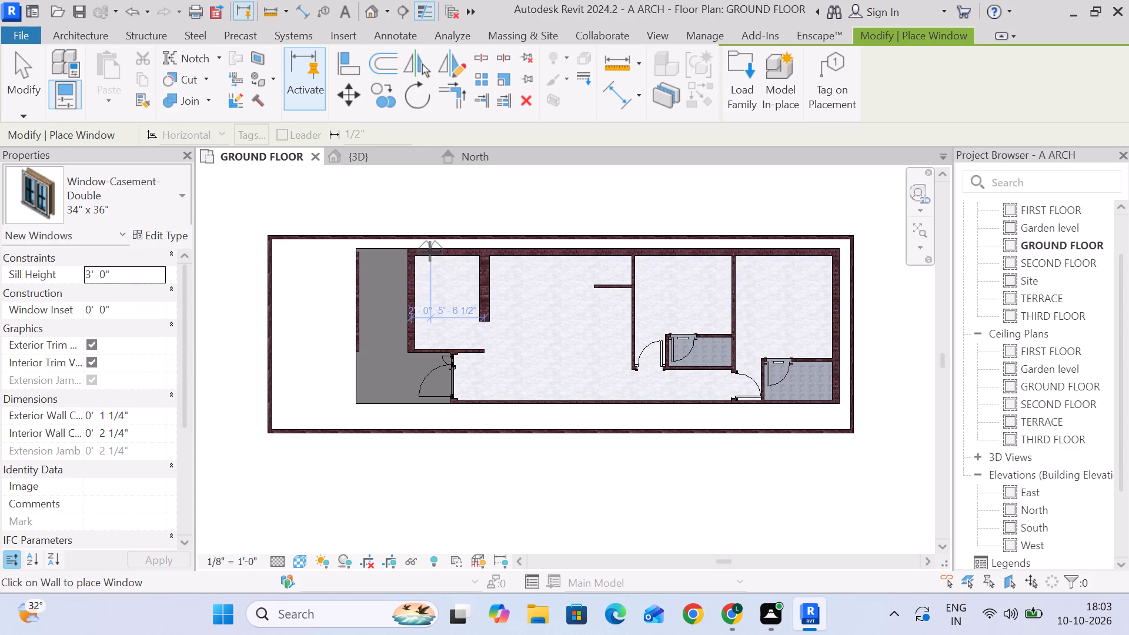
{"action": "scroll", "coordinate": [430, 251], "scroll_direction": "up", "scroll_amount": 6}
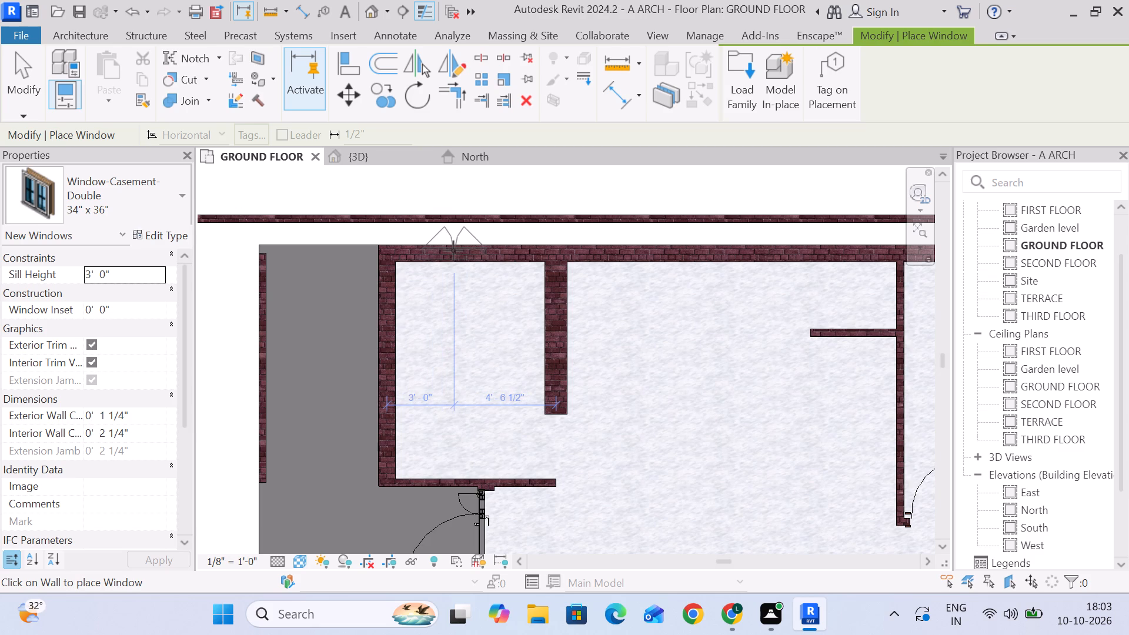
{"action": "left_click", "coordinate": [382, 438]}
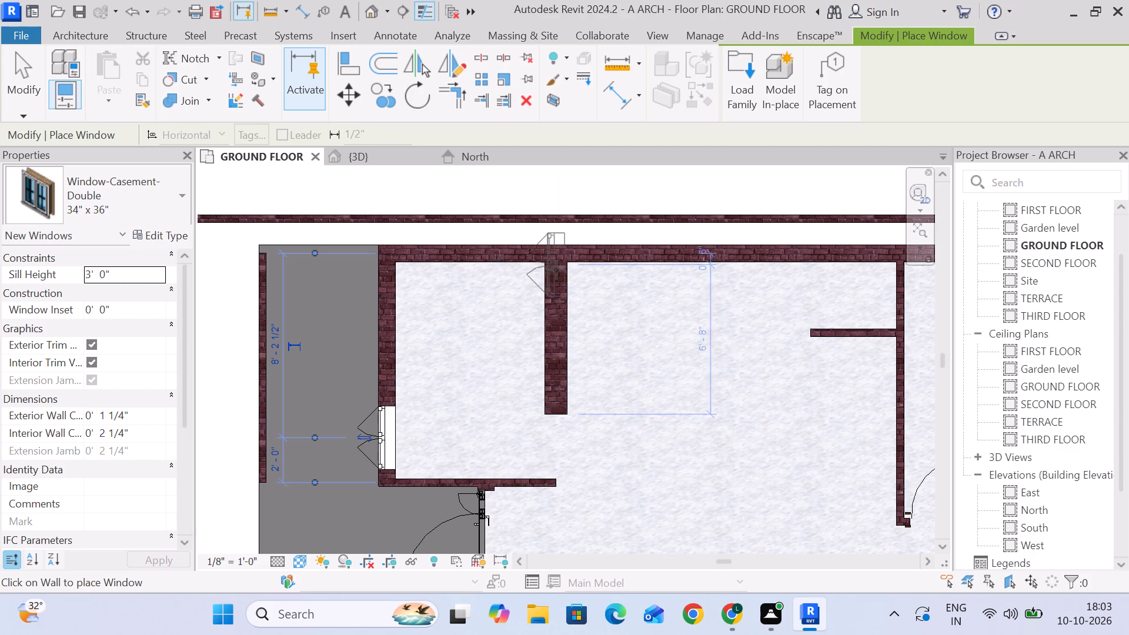
Place another 34" x 36" double casement window in the hall's upper exterior wall, 4'-6" from the thick partition and 10'-10" from the bedroom wall.
{"action": "scroll", "coordinate": [604, 270], "scroll_direction": "down", "scroll_amount": 4}
{"action": "middle_click_drag", "start_coordinate": [629, 321], "coordinate": [453, 378]}
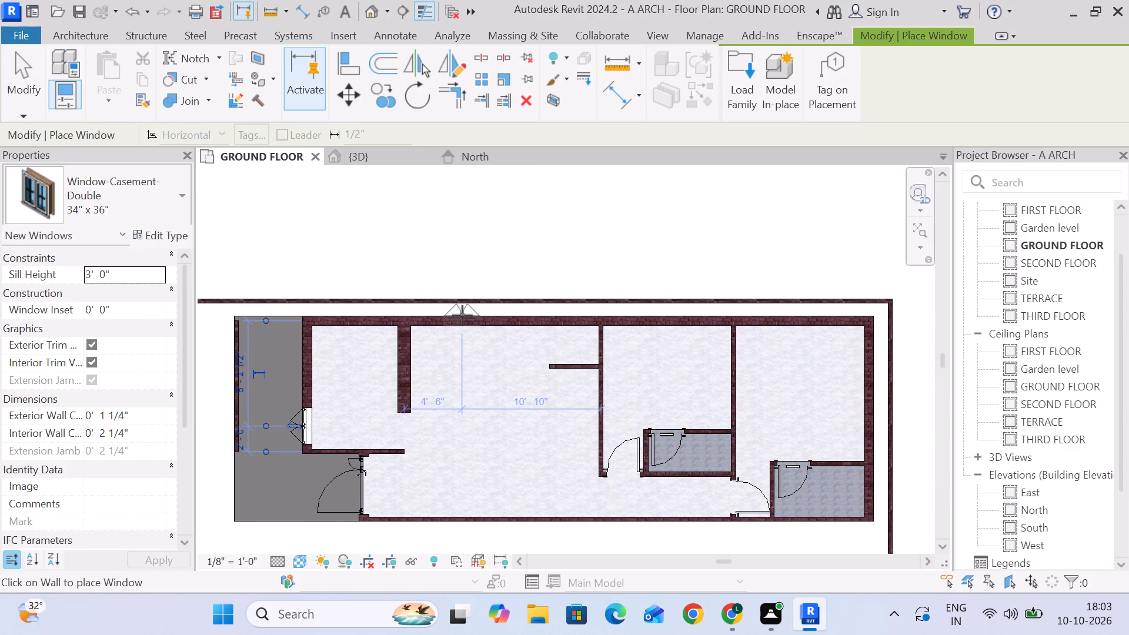
{"action": "left_click", "coordinate": [462, 315]}
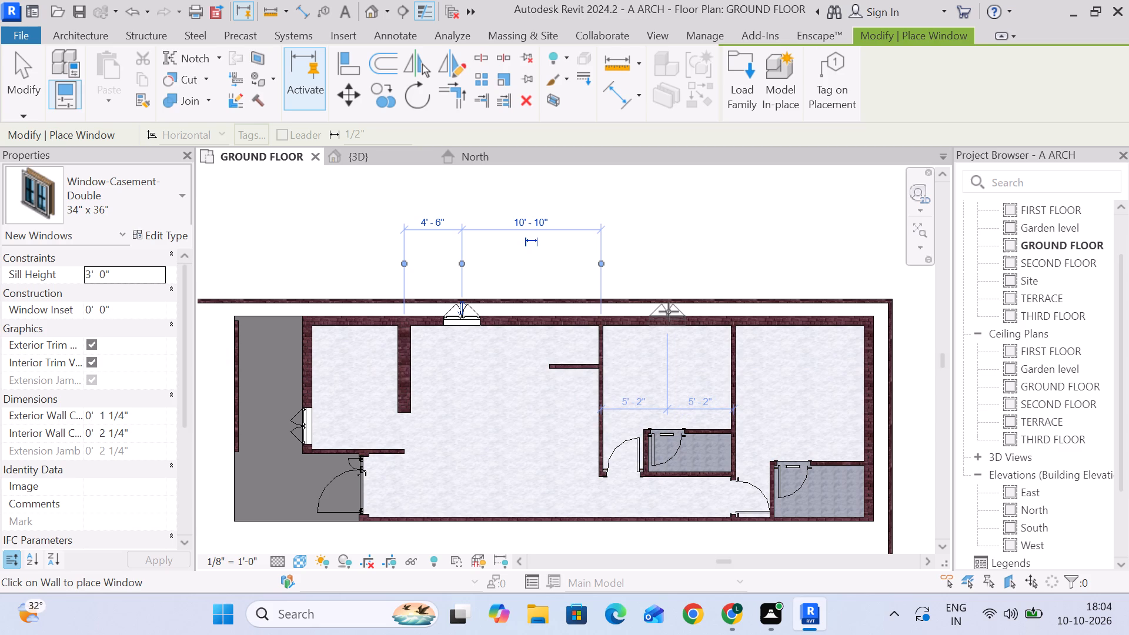
Centre a 34" x 36" double casement window in each bedroom's upper exterior wall, 5'-2" and 5'-3 1/4" from the side walls.
{"action": "left_click", "coordinate": [669, 312]}
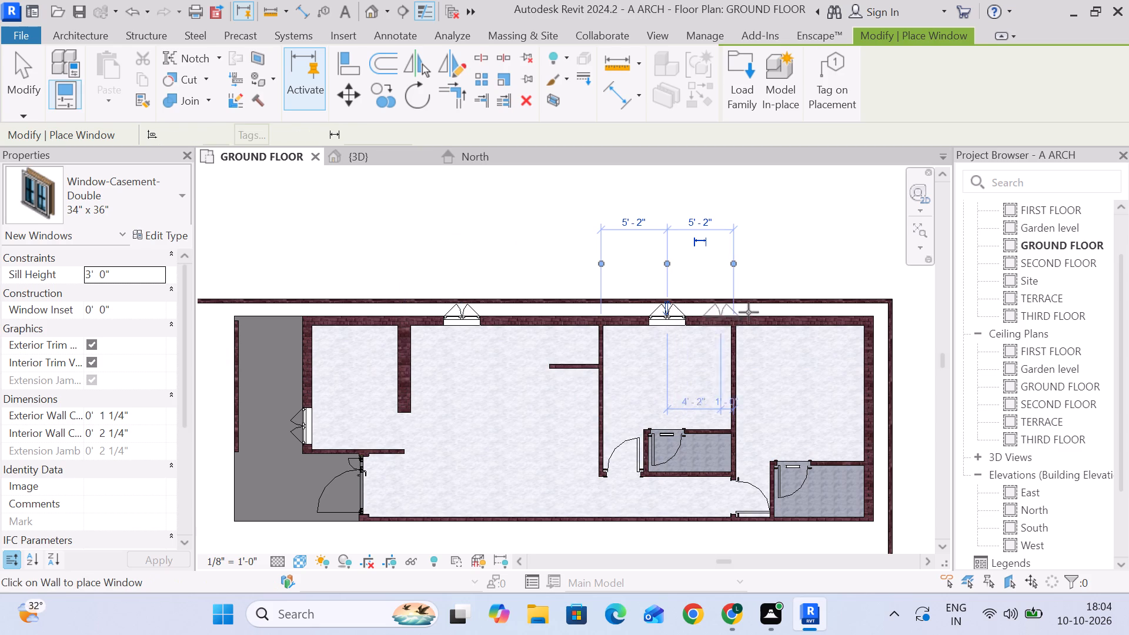
{"action": "left_click", "coordinate": [806, 312]}
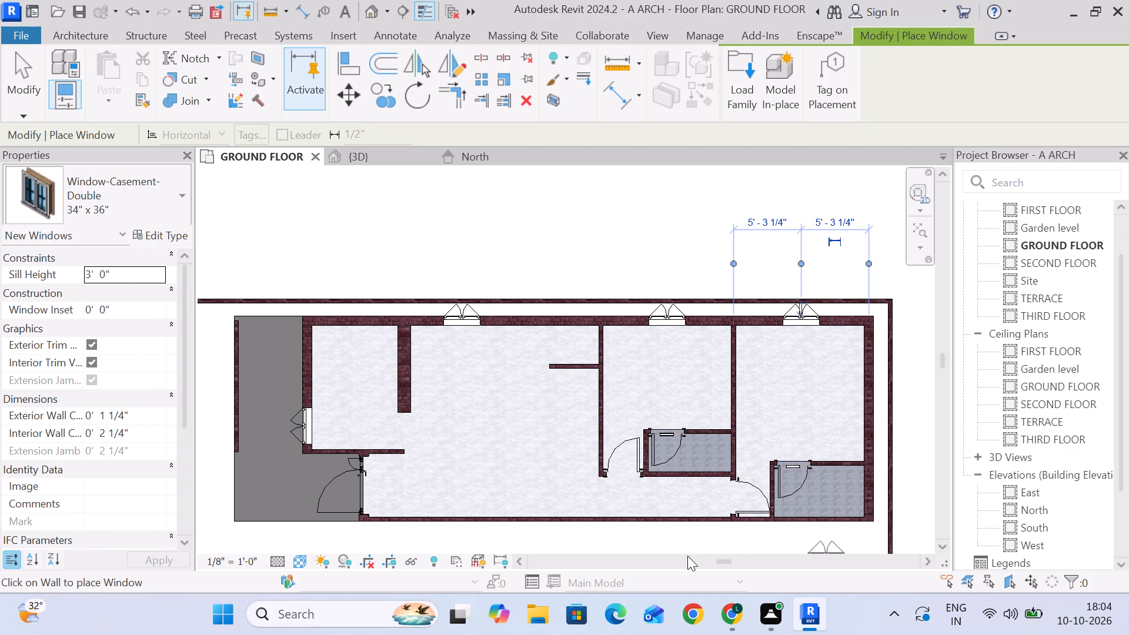
Place two 34" x 36" casement windows in the lower exterior wall, 5'-6" from the bedroom partition line and 3'-0" from the entrance door wall.
{"action": "left_click", "coordinate": [664, 519]}
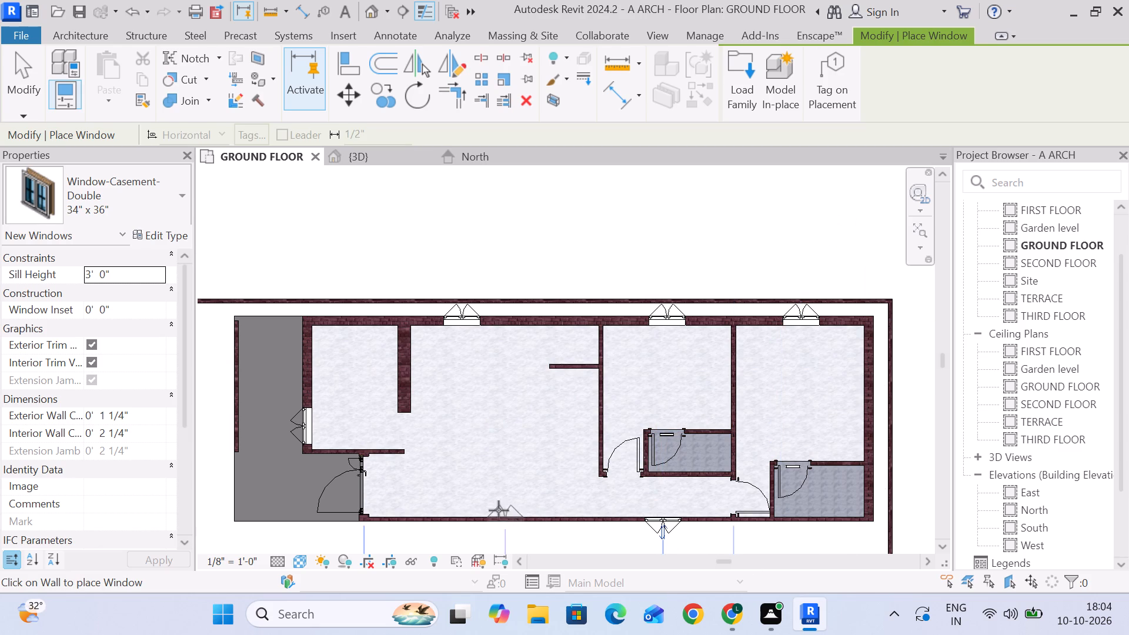
{"action": "left_click", "coordinate": [402, 521]}
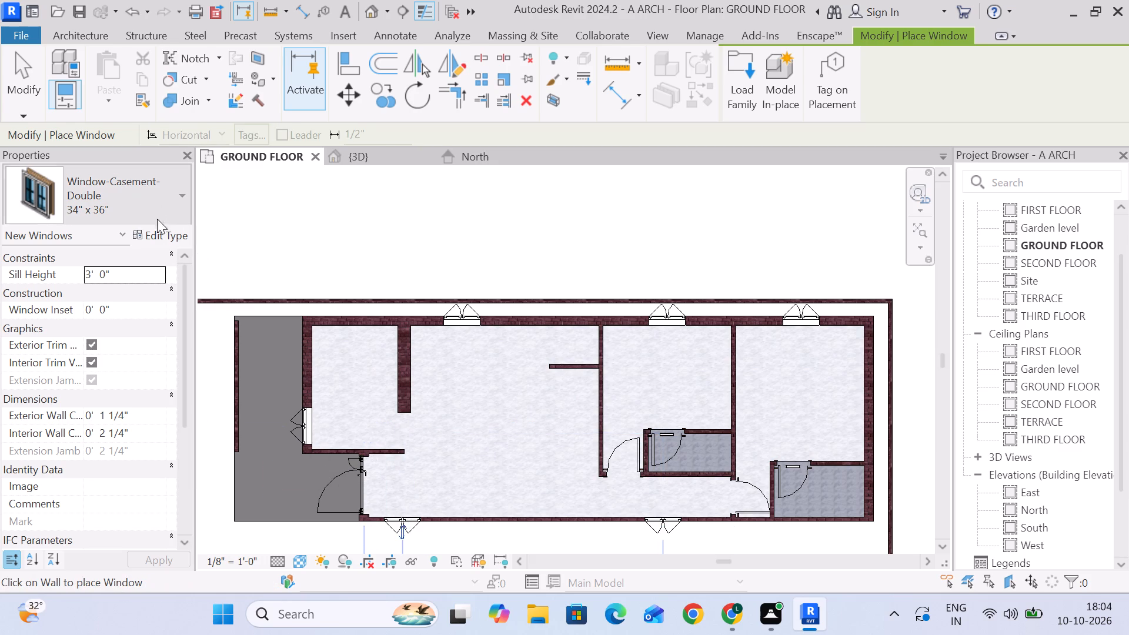
Rename the double casement window's 34" x 36" type as w1.
{"action": "left_click", "coordinate": [171, 227]}
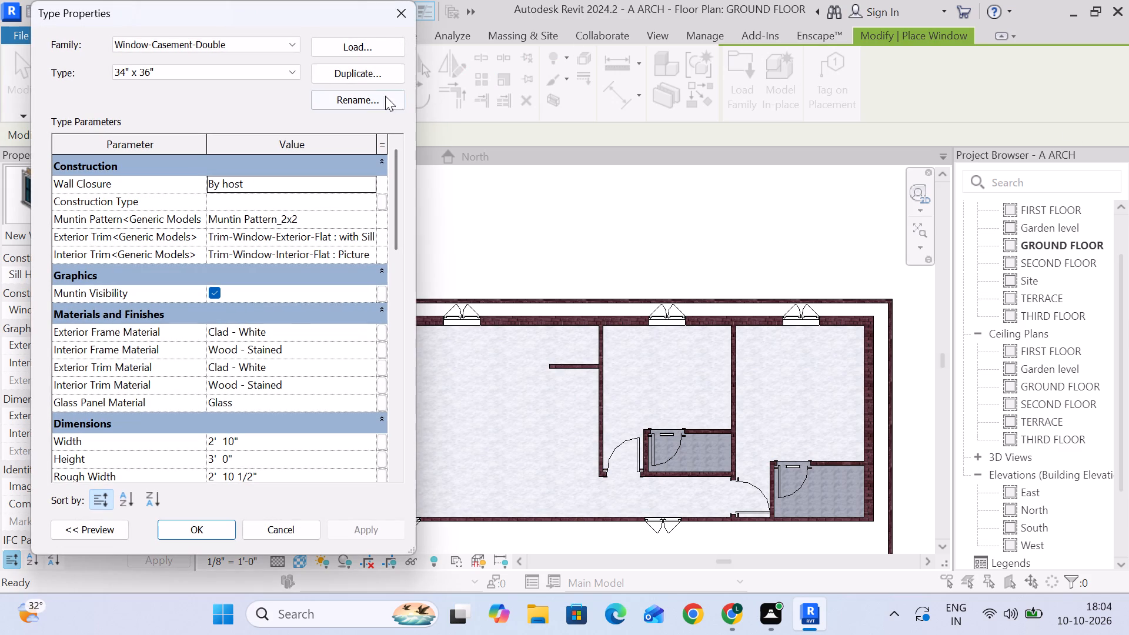
{"action": "left_click", "coordinate": [372, 102]}
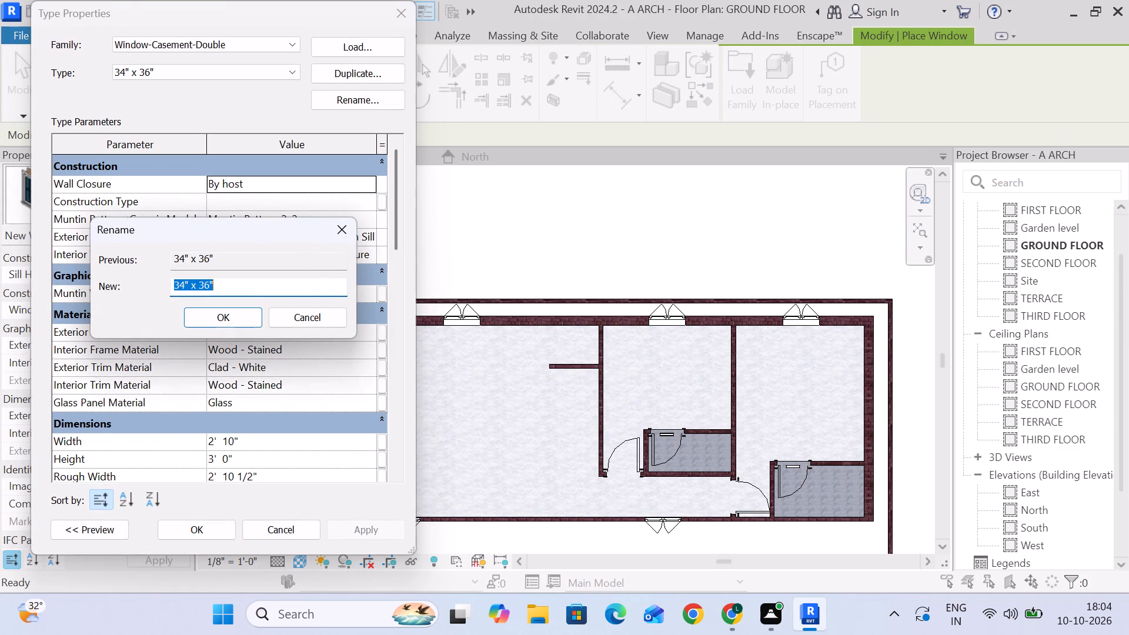
{"action": "type", "text": "windo"}
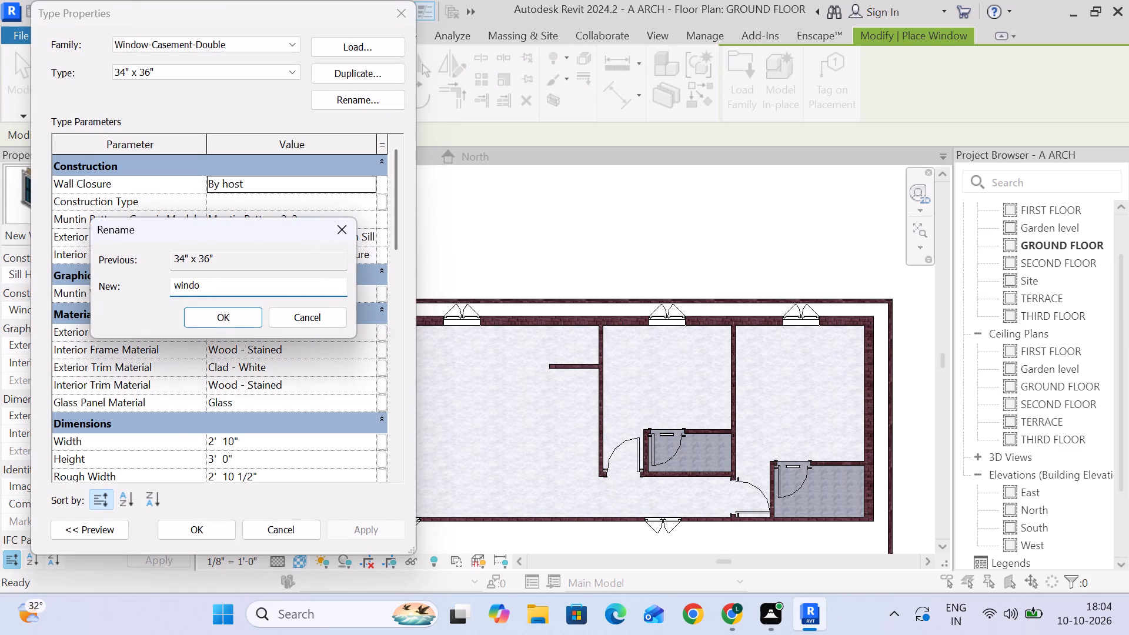
{"action": "key", "text": "w"}
{"action": "key", "text": "s"}
{"action": "key", "text": "BackSpace"}
{"action": "key", "text": "BackSpace"}
{"action": "key", "text": "BackSpace"}
{"action": "key", "text": "BackSpace"}
{"action": "key", "text": "BackSpace"}
{"action": "key", "text": "BackSpace"}
{"action": "key", "text": "BackSpace"}
{"action": "key", "text": "BackSpace"}
{"action": "key", "text": "BackSpace"}
{"action": "key", "text": "BackSpace"}
{"action": "key", "text": "BackSpace"}
{"action": "key", "text": "BackSpace"}
{"action": "key", "text": "BackSpace"}
{"action": "key", "text": "BackSpace"}
{"action": "key", "text": "BackSpace"}
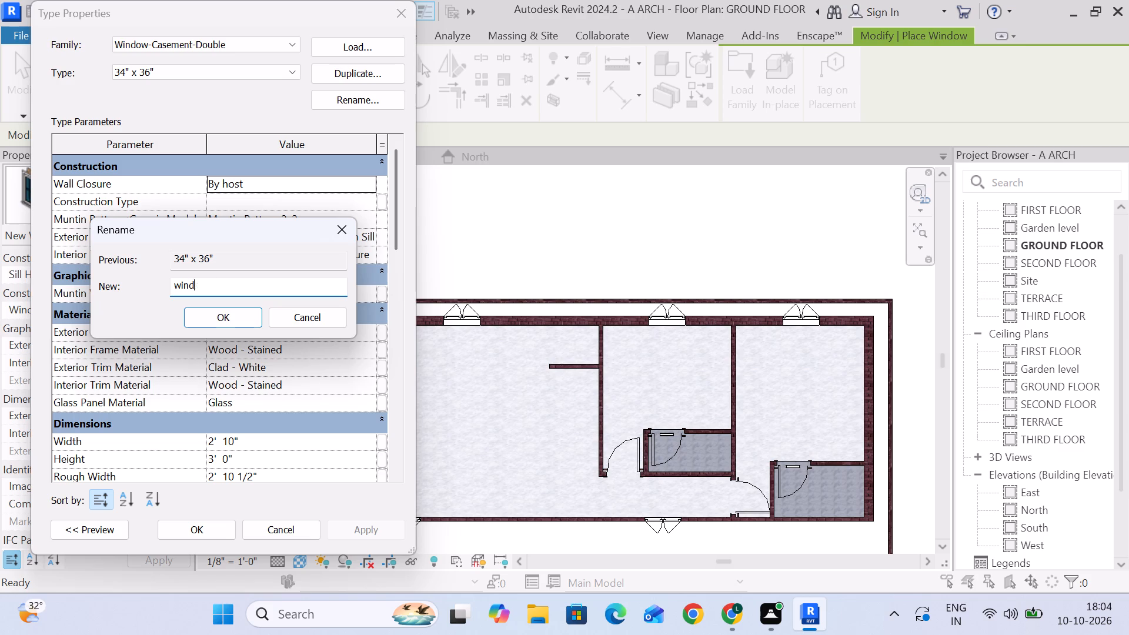
{"action": "type", "text": "w1"}
{"action": "key", "text": "space"}
{"action": "type", "text": "wi"}
{"action": "key", "text": "BackSpace"}
{"action": "key", "text": "BackSpace"}
{"action": "key", "text": "BackSpace"}
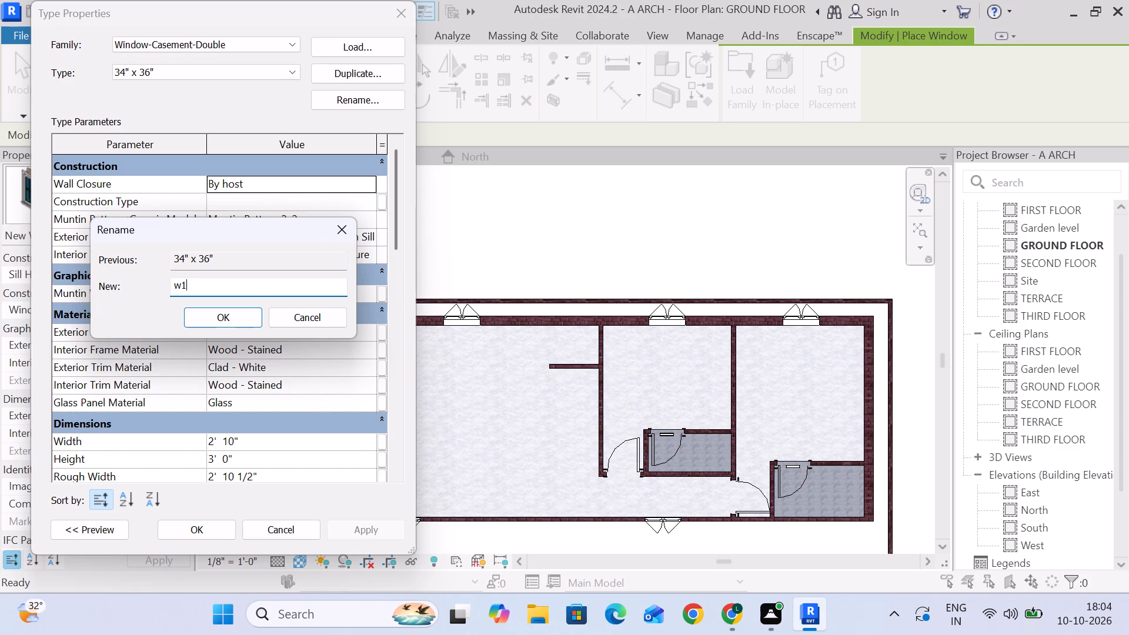
{"action": "key", "text": "Return"}
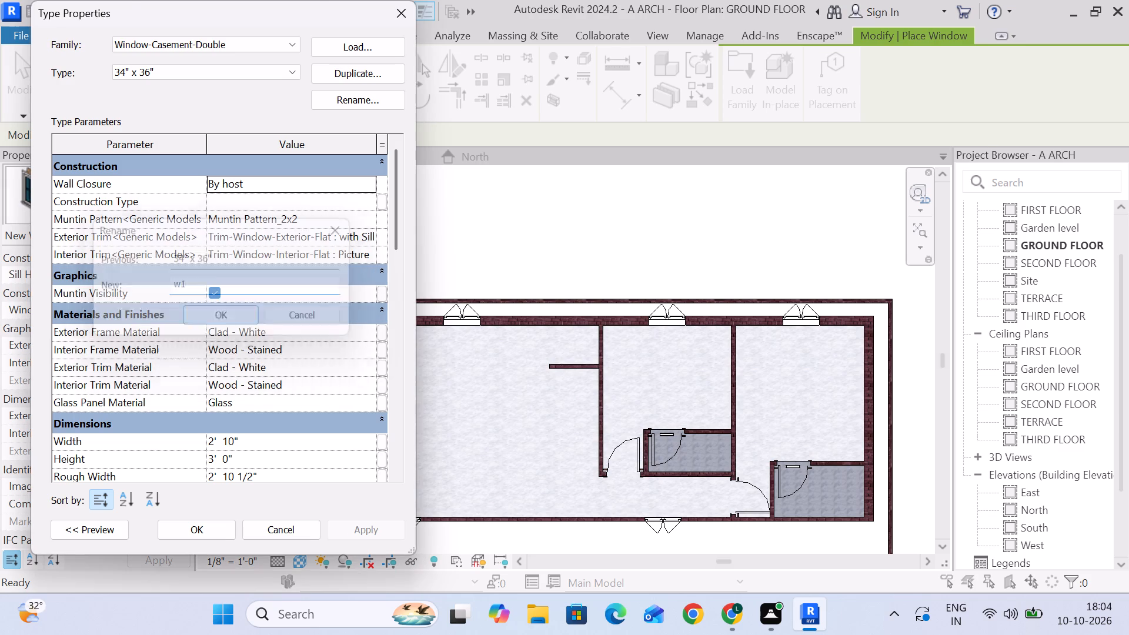
{"action": "scroll", "coordinate": [265, 288], "scroll_direction": "down", "scroll_amount": 3}
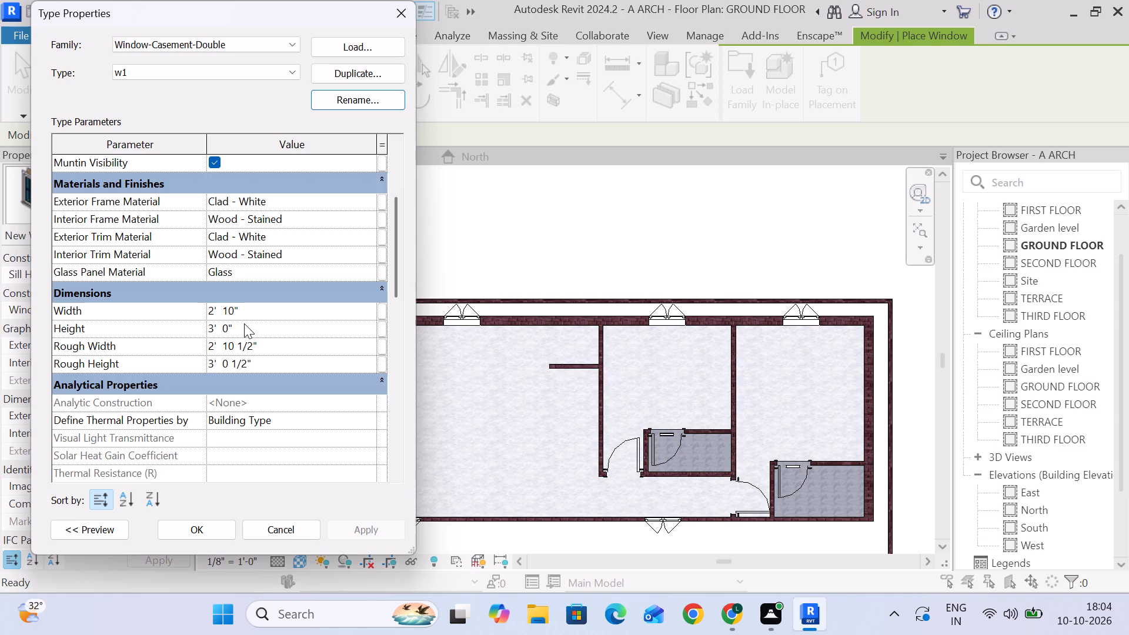
{"action": "left_click", "coordinate": [205, 525]}
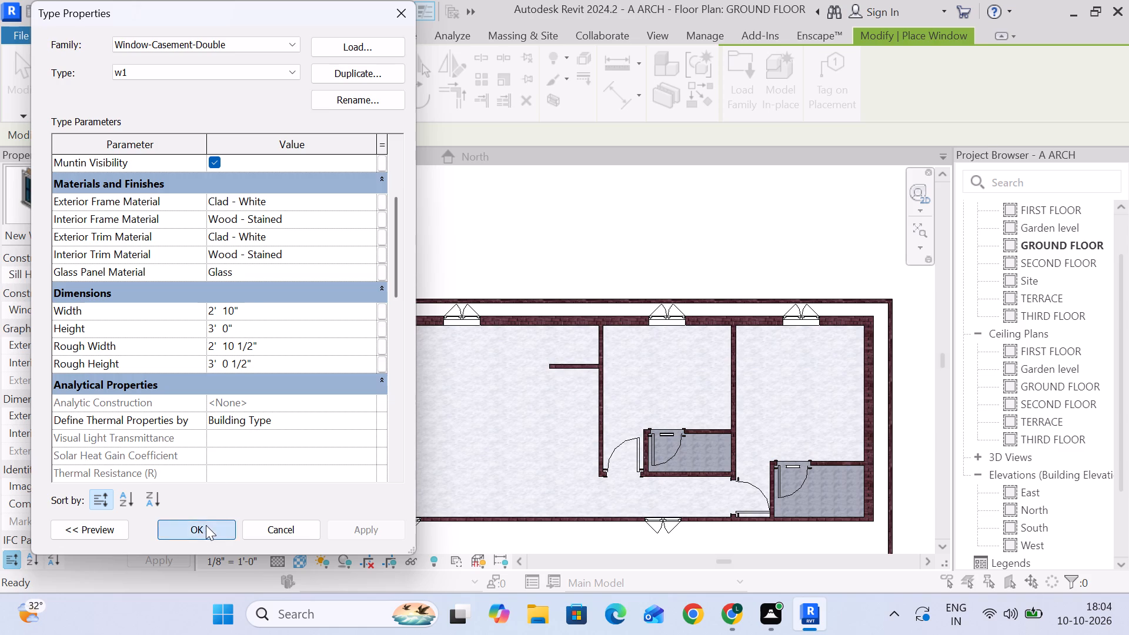
{"action": "scroll", "coordinate": [409, 367], "scroll_direction": "down", "scroll_amount": 3}
In the 3D view, open the exterior frame material of the w1 window beside the red entrance door.
{"action": "left_click", "coordinate": [372, 161]}
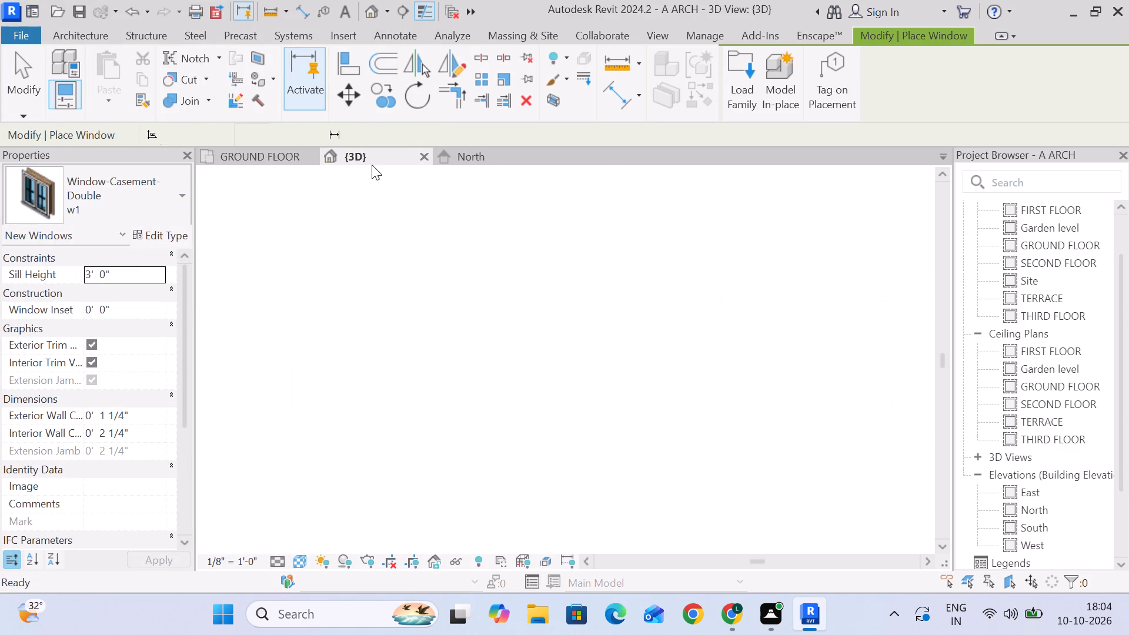
{"action": "left_click", "coordinate": [16, 83]}
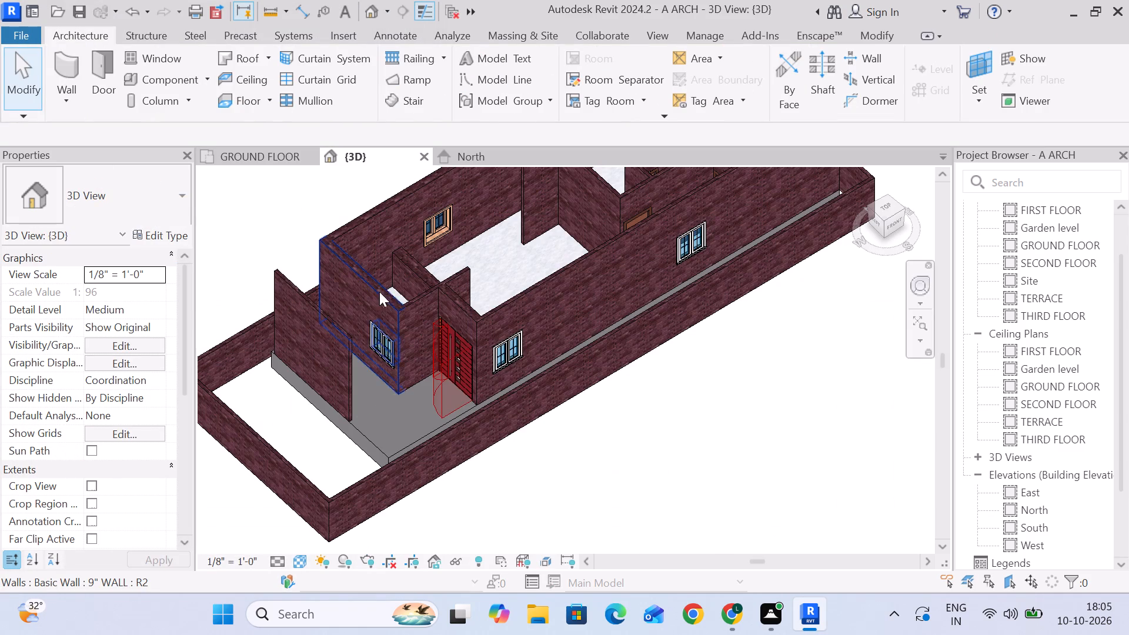
{"action": "scroll", "coordinate": [472, 372], "scroll_direction": "up", "scroll_amount": 11}
{"action": "scroll", "coordinate": [569, 386], "scroll_direction": "down", "scroll_amount": 3}
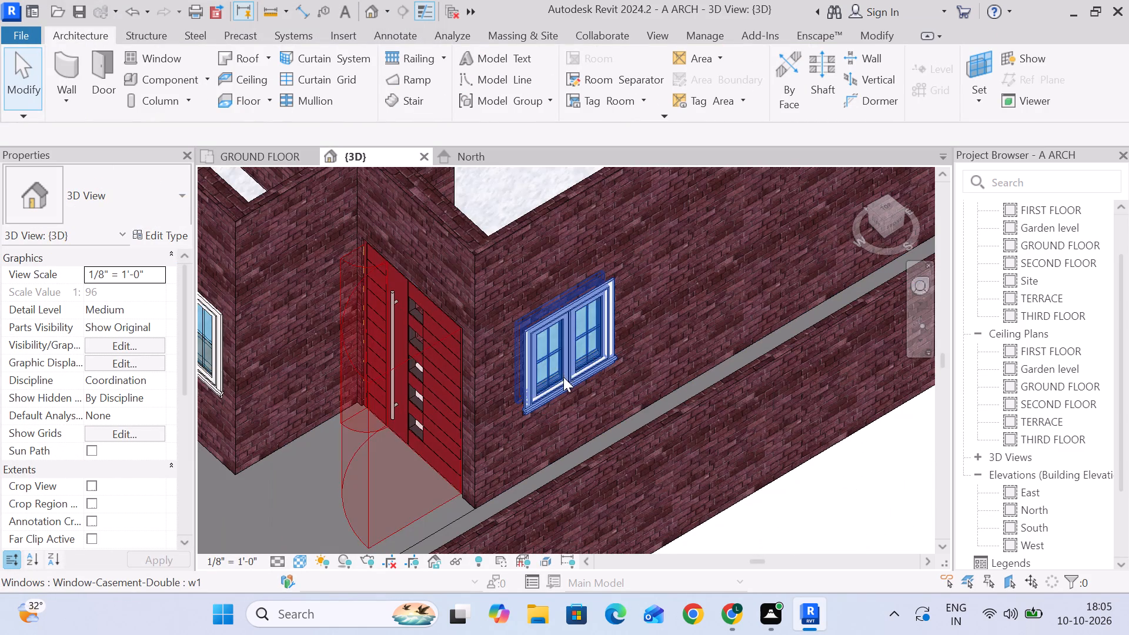
{"action": "middle_click_drag", "start_coordinate": [563, 376], "coordinate": [575, 248]}
{"action": "middle_click_drag", "start_coordinate": [604, 401], "coordinate": [710, 520]}
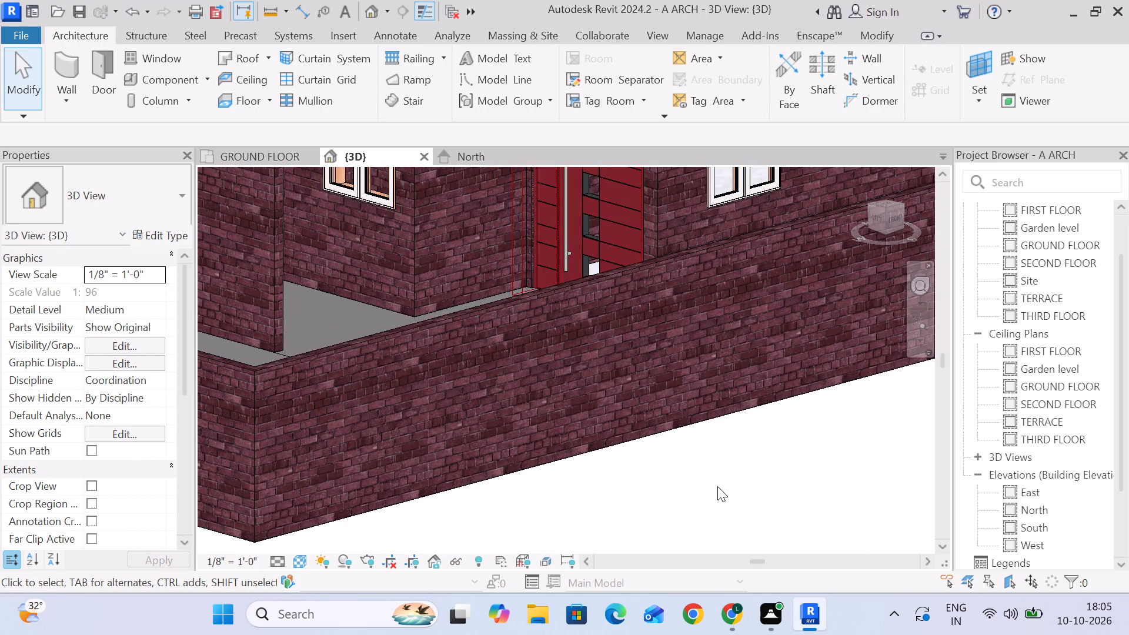
{"action": "scroll", "coordinate": [719, 484], "scroll_direction": "down", "scroll_amount": 3}
{"action": "middle_click_drag", "start_coordinate": [761, 487], "coordinate": [726, 526]}
{"action": "scroll", "coordinate": [701, 315], "scroll_direction": "up", "scroll_amount": 5}
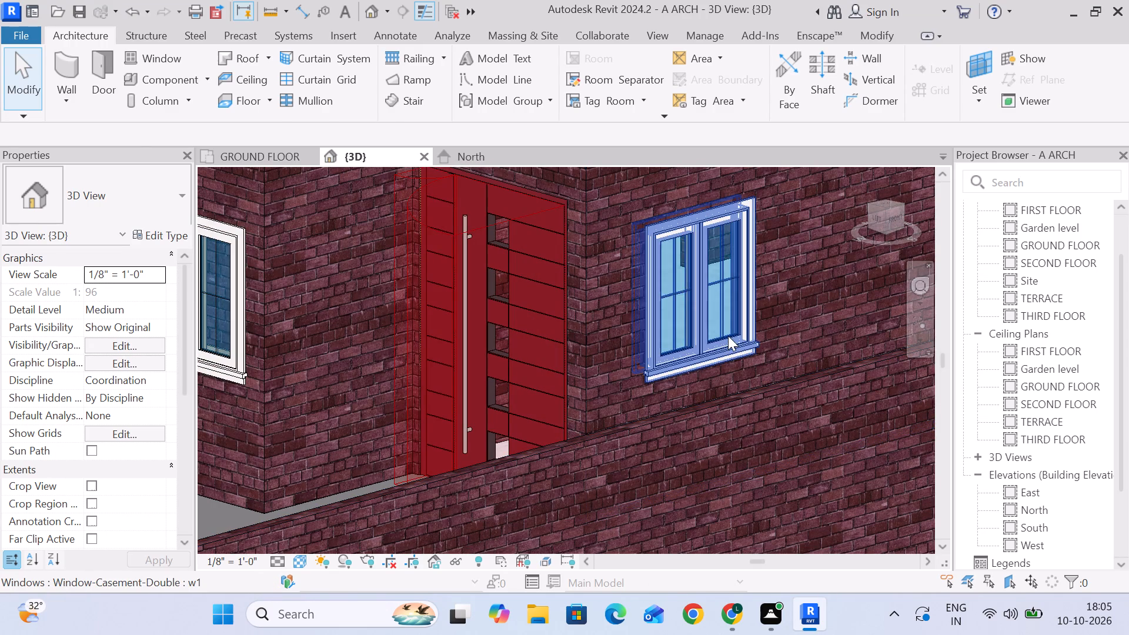
{"action": "left_click", "coordinate": [728, 336]}
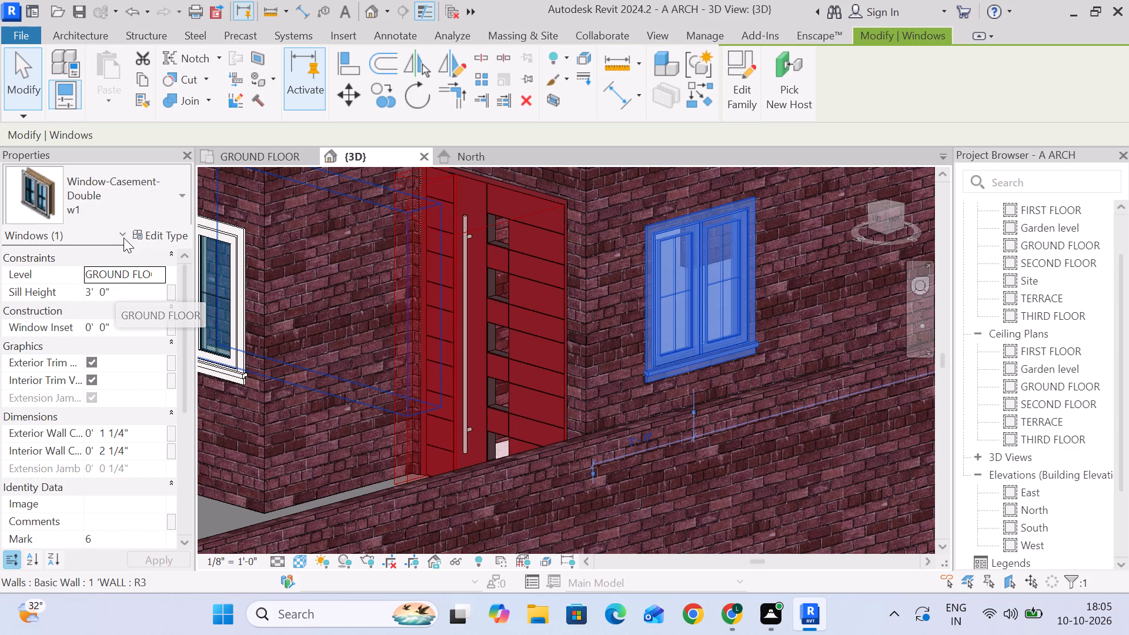
{"action": "left_click", "coordinate": [152, 236]}
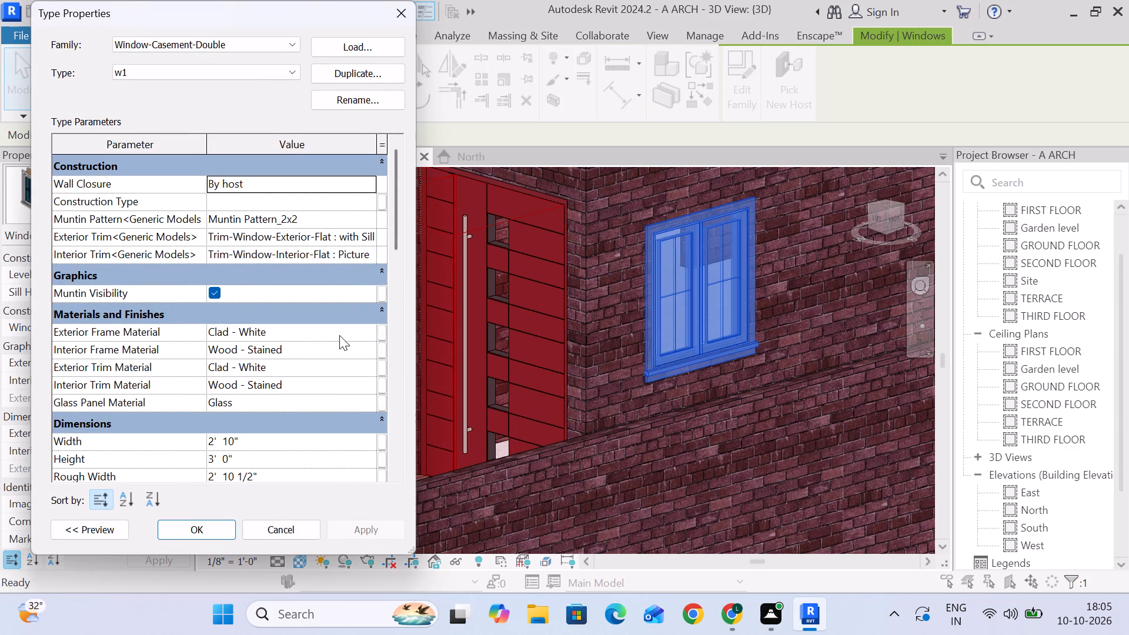
{"action": "left_click", "coordinate": [368, 332]}
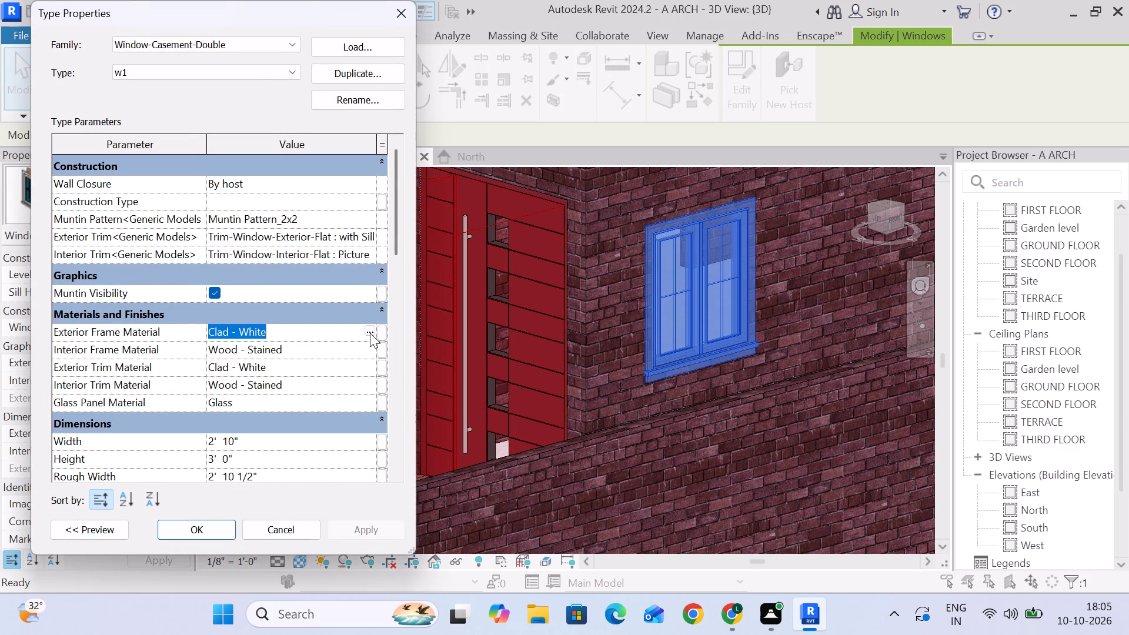
{"action": "left_click", "coordinate": [370, 333]}
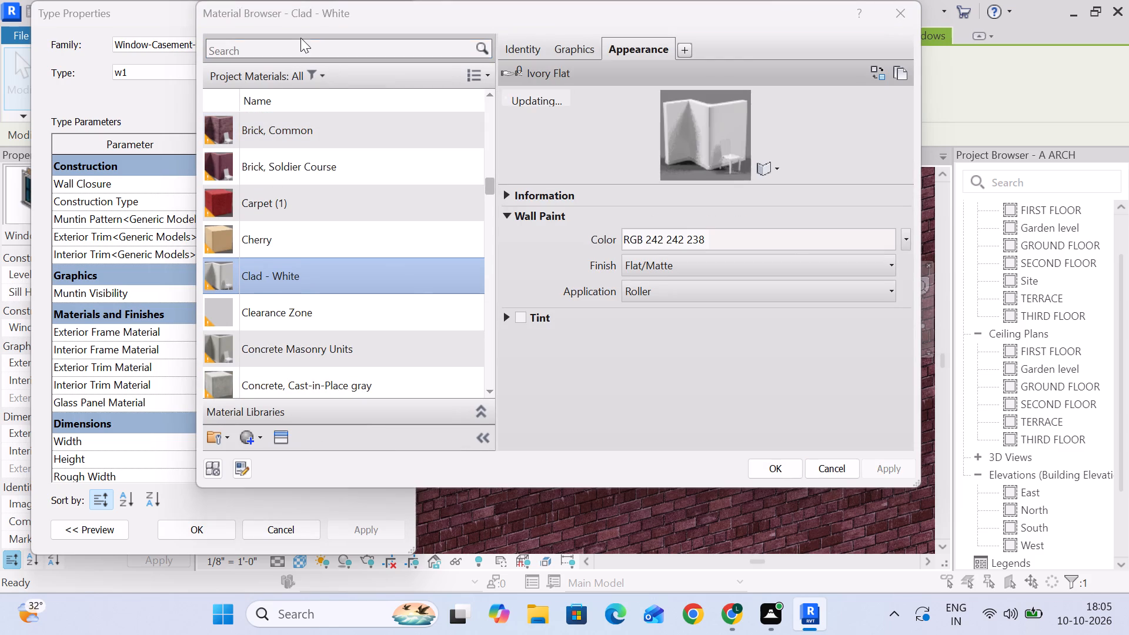
Search the project materials for "gra" and the appearance assets for "grainate".
{"action": "left_click", "coordinate": [301, 38]}
{"action": "type", "text": "gra"}
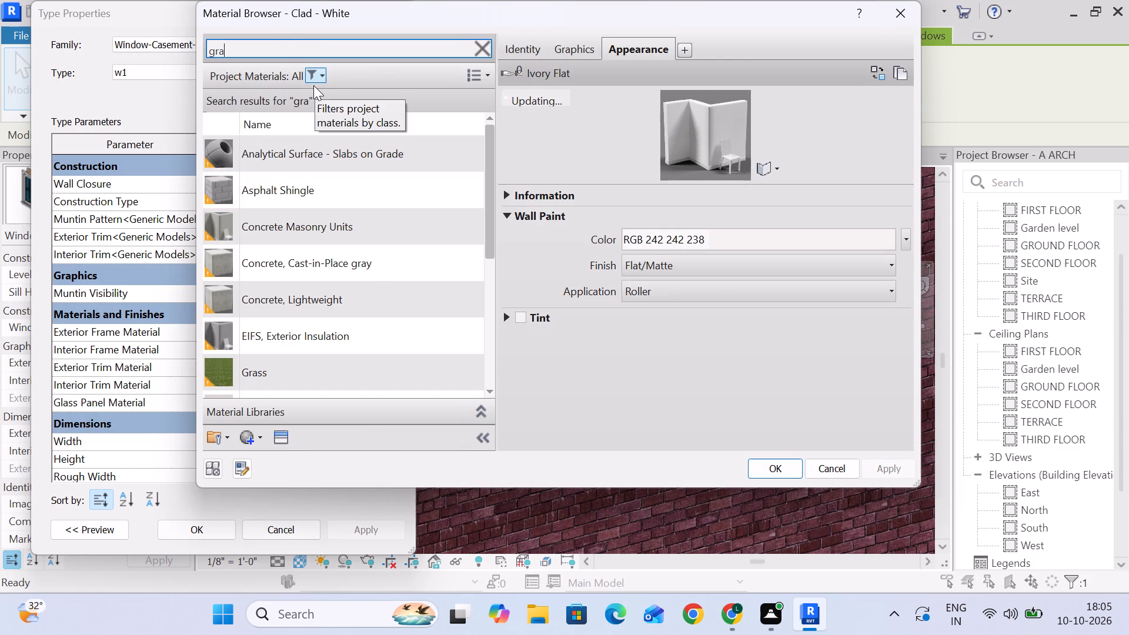
{"action": "left_click", "coordinate": [278, 433]}
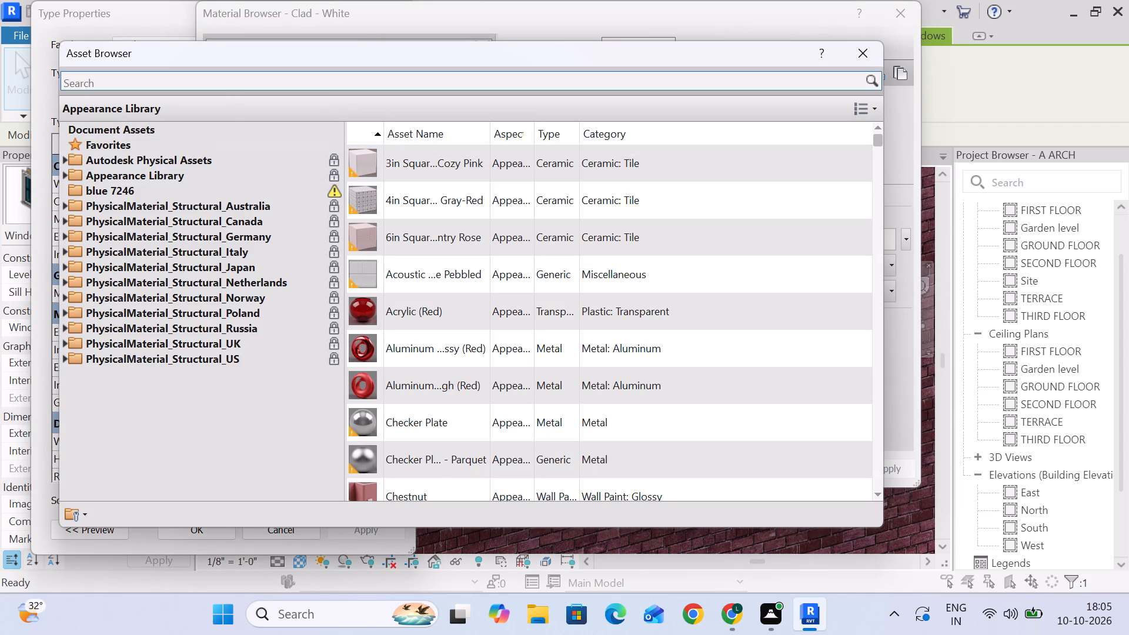
{"action": "left_click", "coordinate": [228, 86]}
{"action": "type", "text": "gr"}
{"action": "key", "text": "a"}
{"action": "key", "text": "i"}
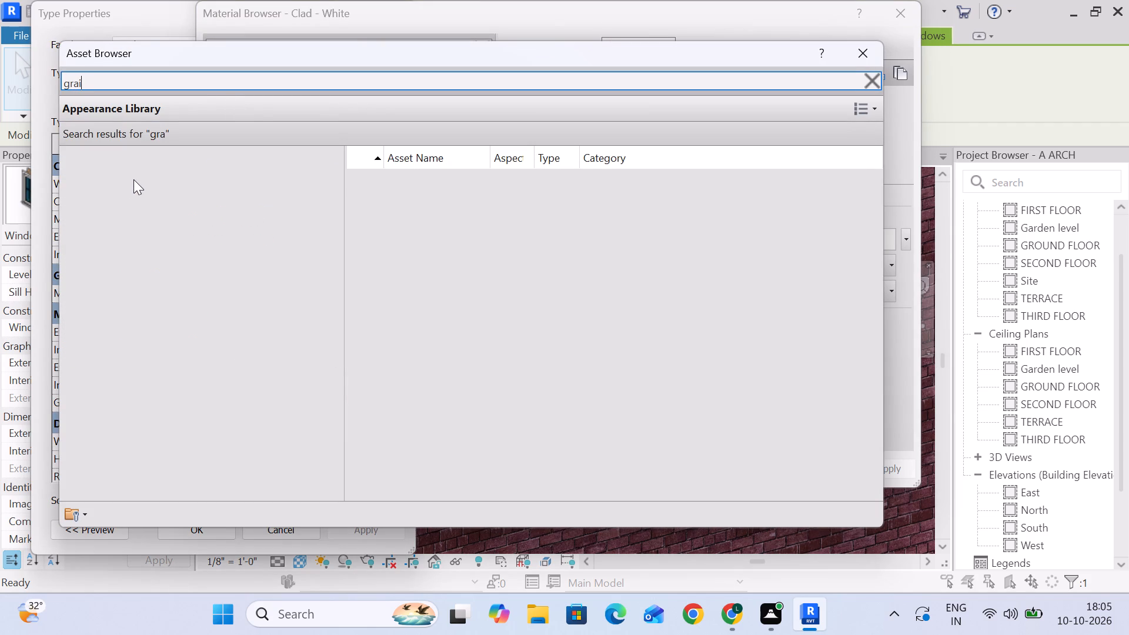
{"action": "key", "text": "n"}
{"action": "type", "text": "ate"}
{"action": "key", "text": "Return"}
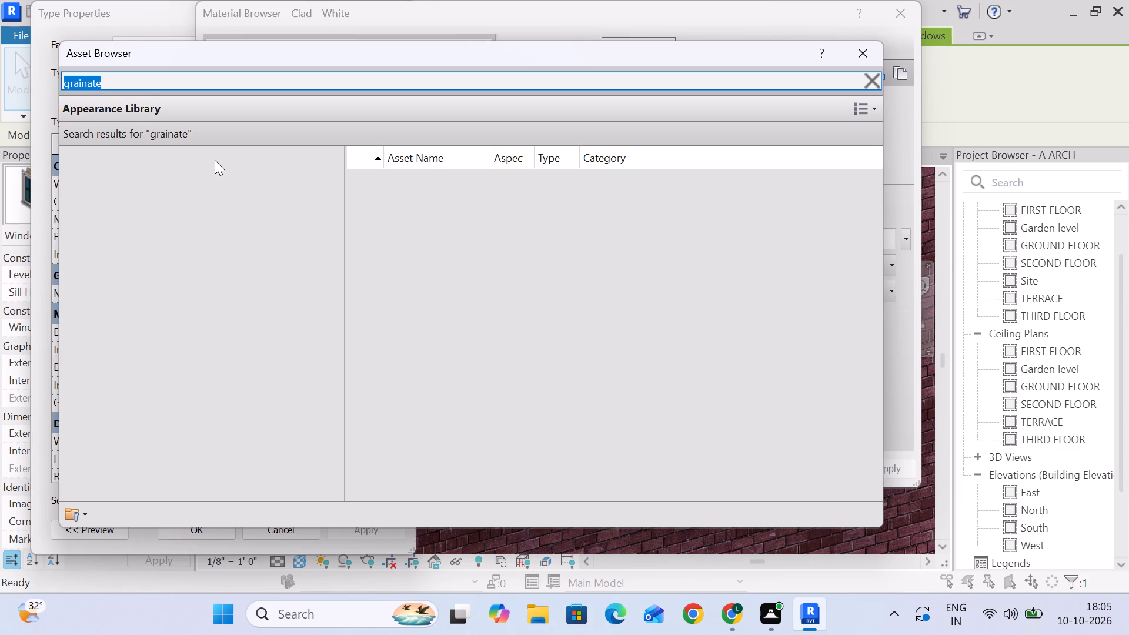
{"action": "left_click", "coordinate": [217, 183]}
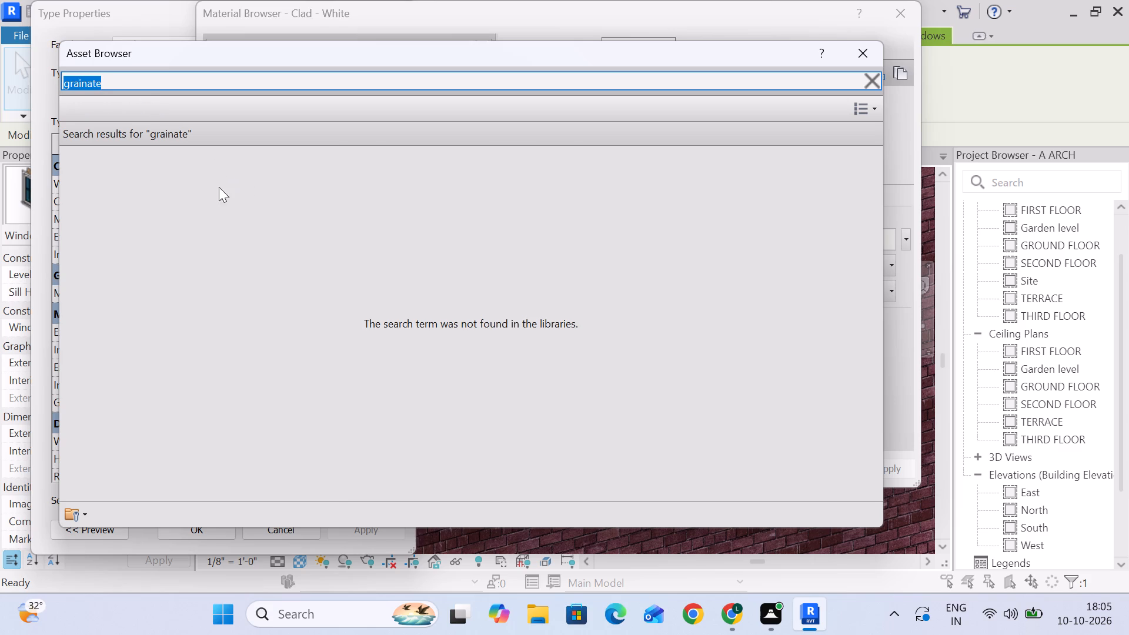
{"action": "left_click", "coordinate": [138, 83]}
{"action": "left_click_drag", "start_coordinate": [137, 84], "coordinate": [0, 112]}
{"action": "key", "text": "BackSpace"}
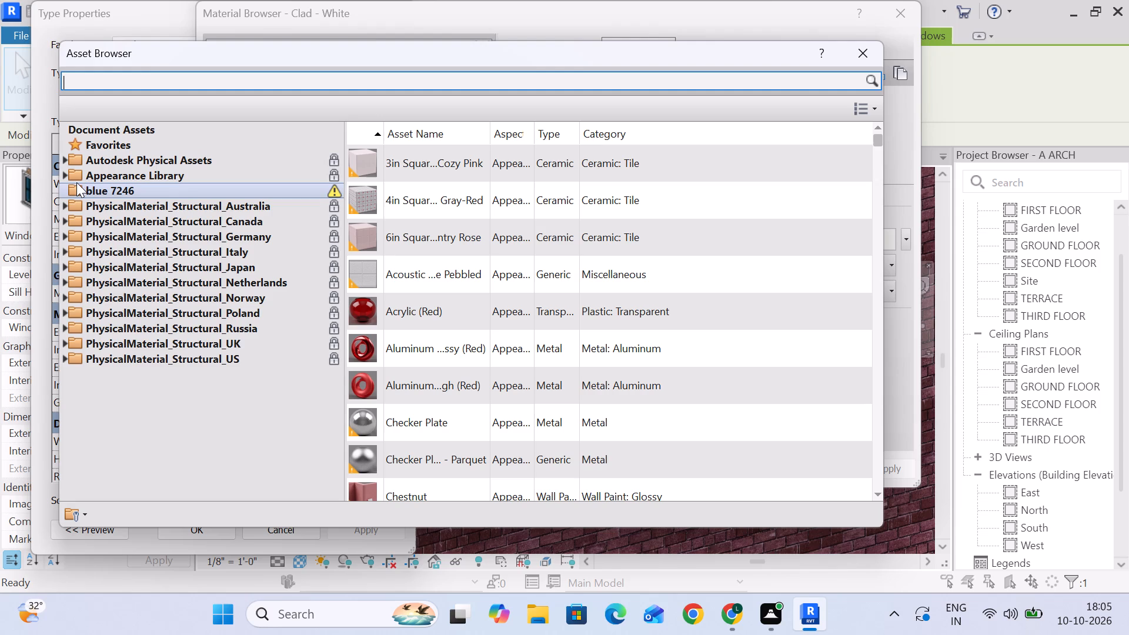
Replace the Clad - White material's appearance with Granite - Black from the library's Stone category and apply it to the w1 window type.
{"action": "left_click", "coordinate": [64, 176]}
{"action": "scroll", "coordinate": [149, 199], "scroll_direction": "down", "scroll_amount": 4}
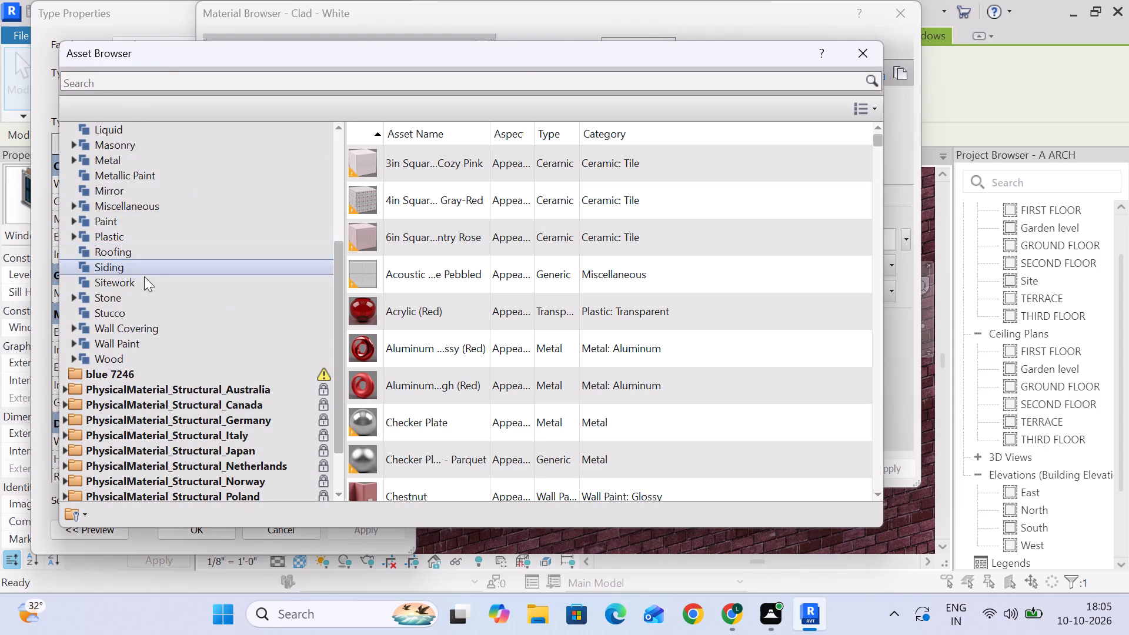
{"action": "left_click", "coordinate": [129, 300]}
{"action": "scroll", "coordinate": [469, 342], "scroll_direction": "down", "scroll_amount": 20}
{"action": "scroll", "coordinate": [469, 342], "scroll_direction": "down", "scroll_amount": 2}
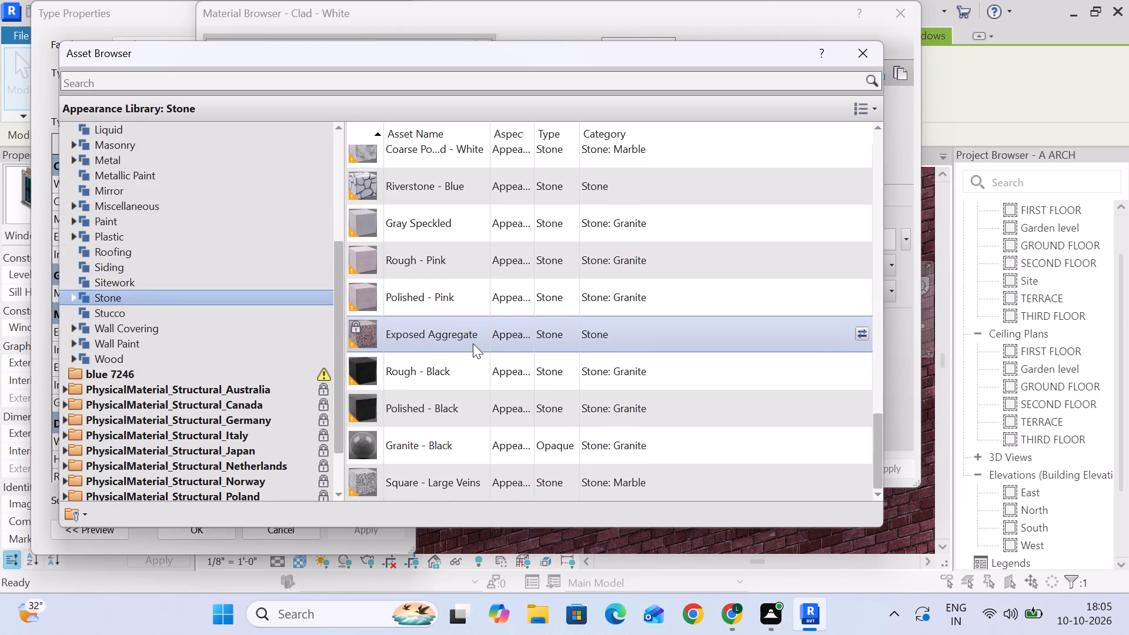
{"action": "scroll", "coordinate": [473, 343], "scroll_direction": "down", "scroll_amount": 4}
{"action": "left_click", "coordinate": [495, 440]}
{"action": "left_click", "coordinate": [858, 448]}
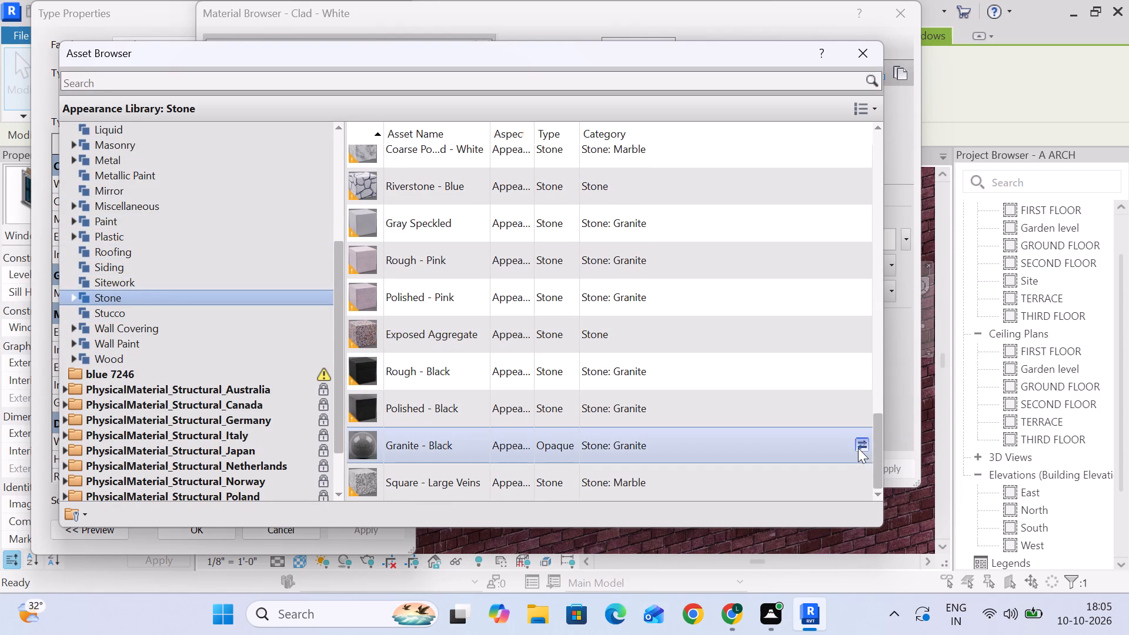
{"action": "left_click", "coordinate": [662, 35]}
{"action": "left_click_drag", "start_coordinate": [670, 52], "coordinate": [642, 357]}
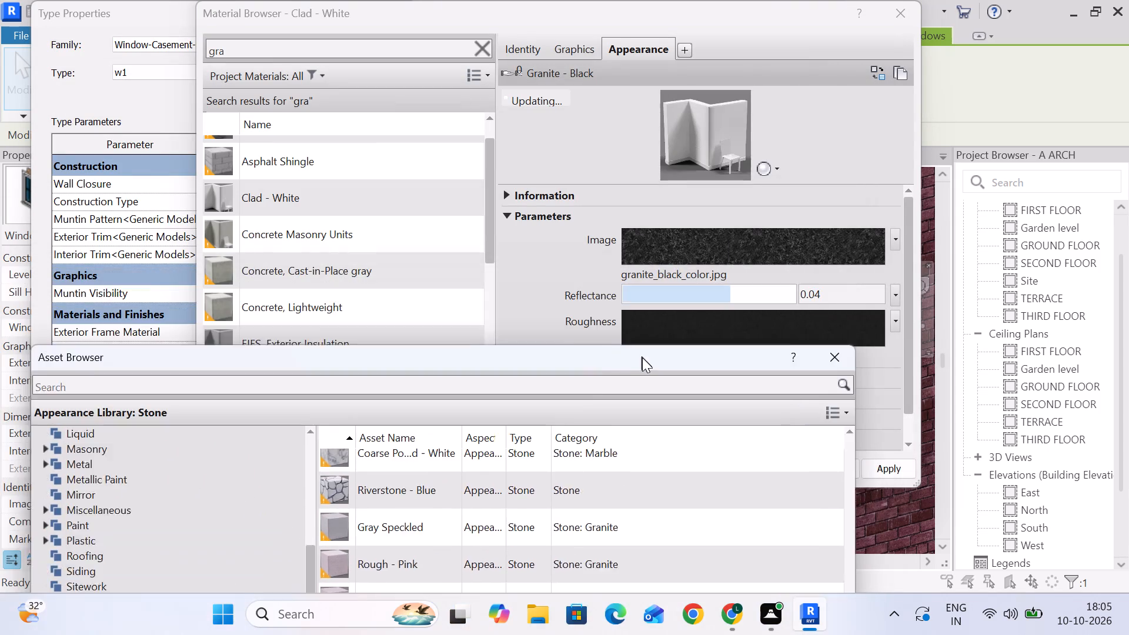
{"action": "left_click_drag", "start_coordinate": [642, 357], "coordinate": [675, 101]}
{"action": "left_click", "coordinate": [876, 109]}
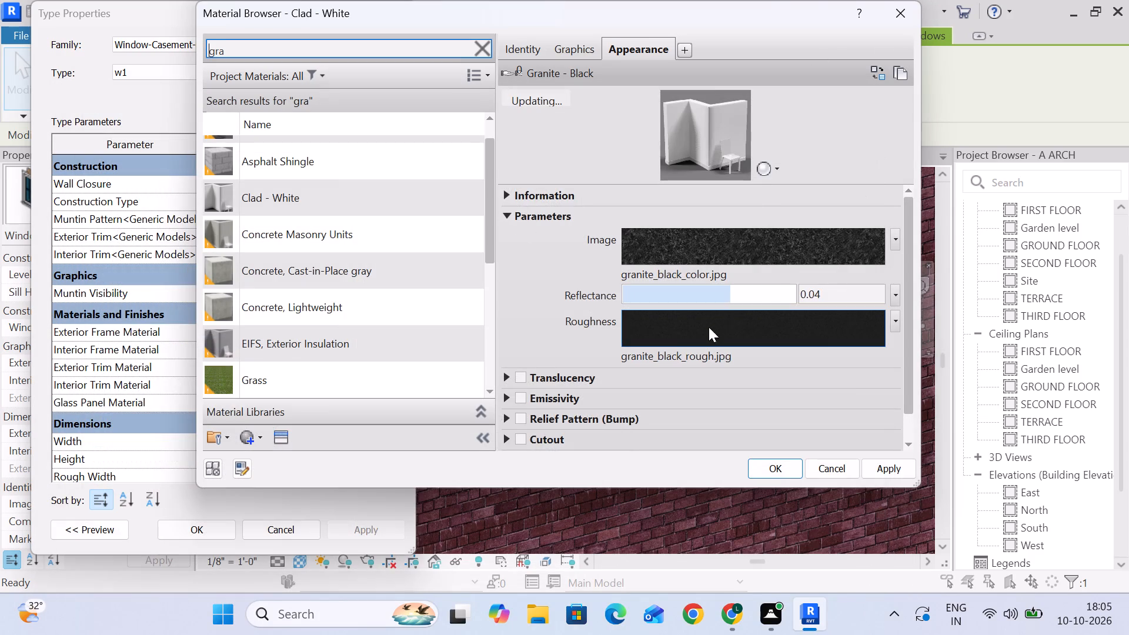
{"action": "left_click", "coordinate": [893, 473]}
{"action": "left_click", "coordinate": [780, 469]}
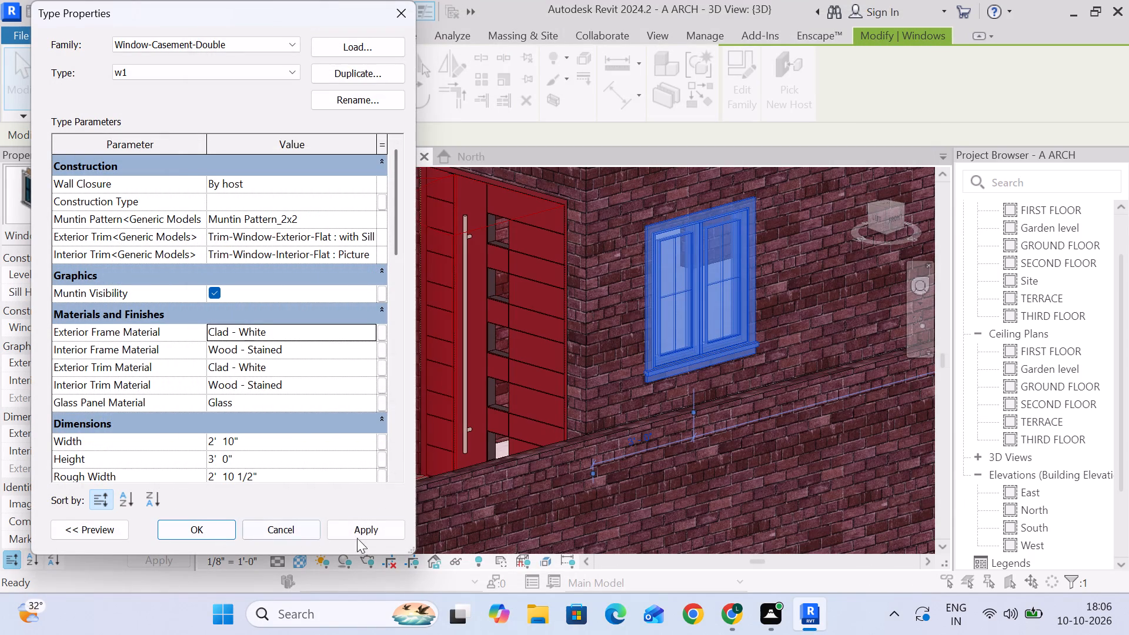
{"action": "left_click", "coordinate": [355, 526]}
{"action": "left_click", "coordinate": [191, 532]}
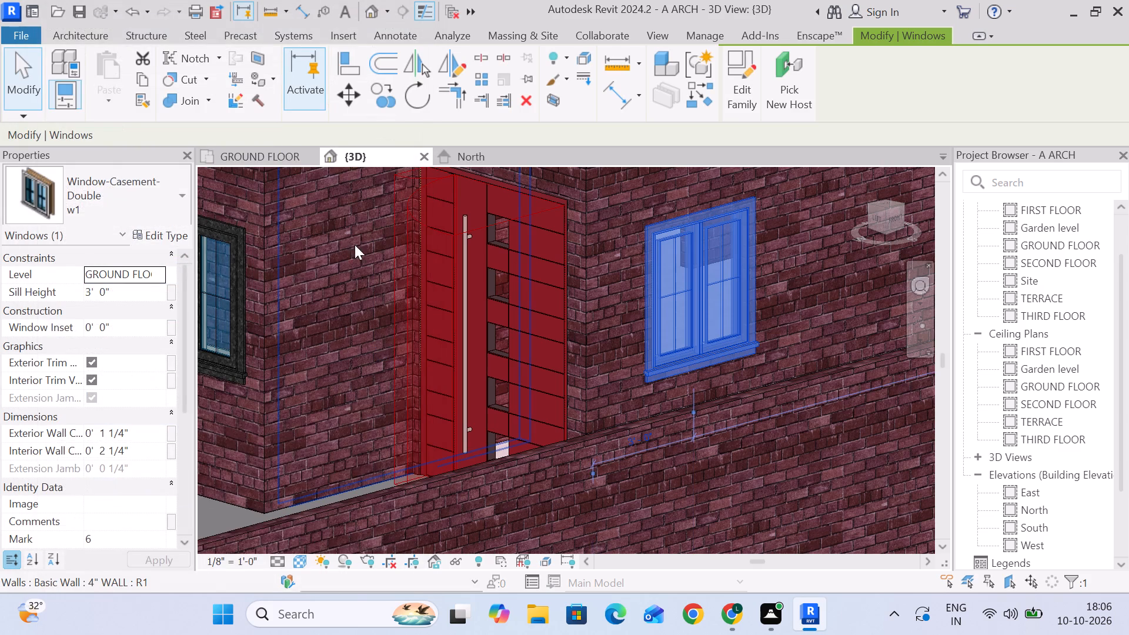
{"action": "key", "text": "Escape"}
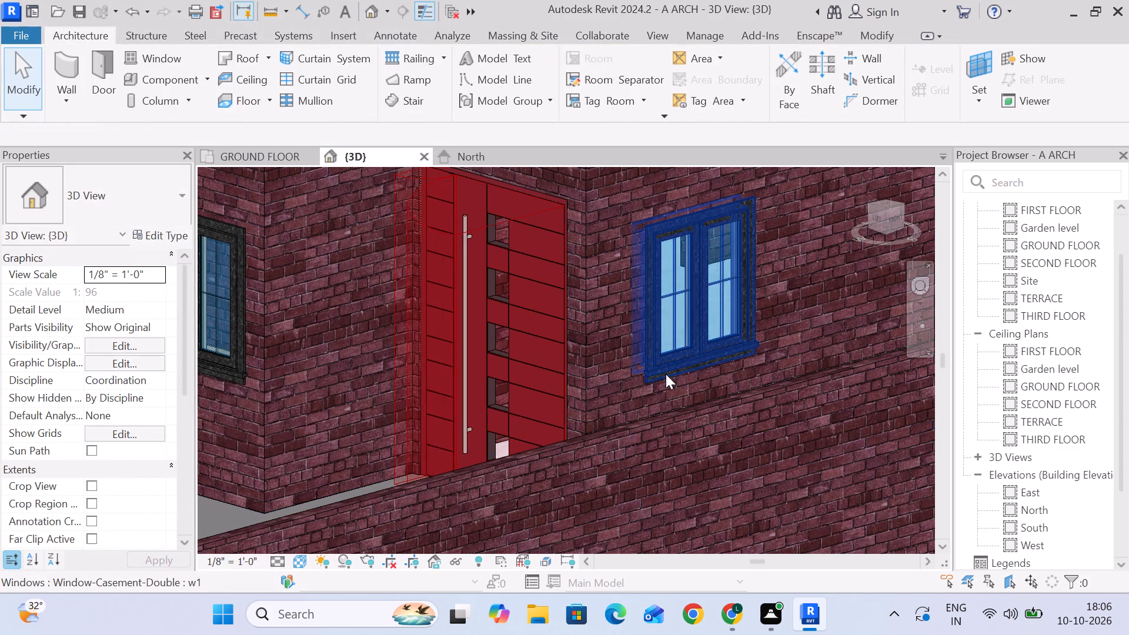
Examine the frame and trim finish of the w1 windows on both sides of the red entrance door in the 3D view.
{"action": "scroll", "coordinate": [729, 327], "scroll_direction": "up", "scroll_amount": 6}
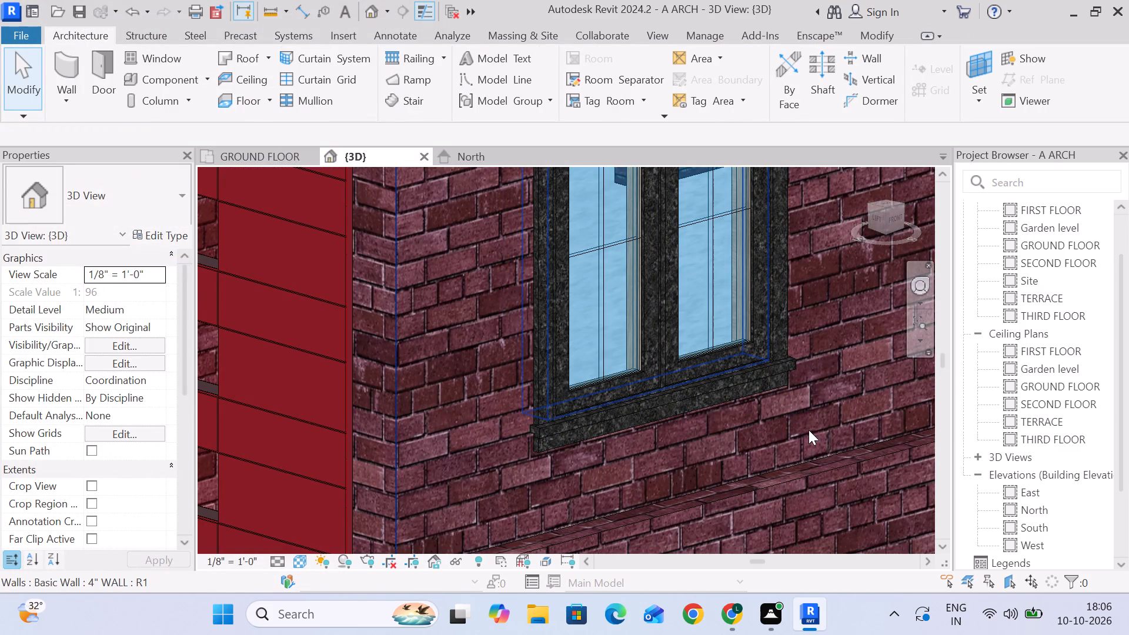
{"action": "scroll", "coordinate": [807, 429], "scroll_direction": "down", "scroll_amount": 5}
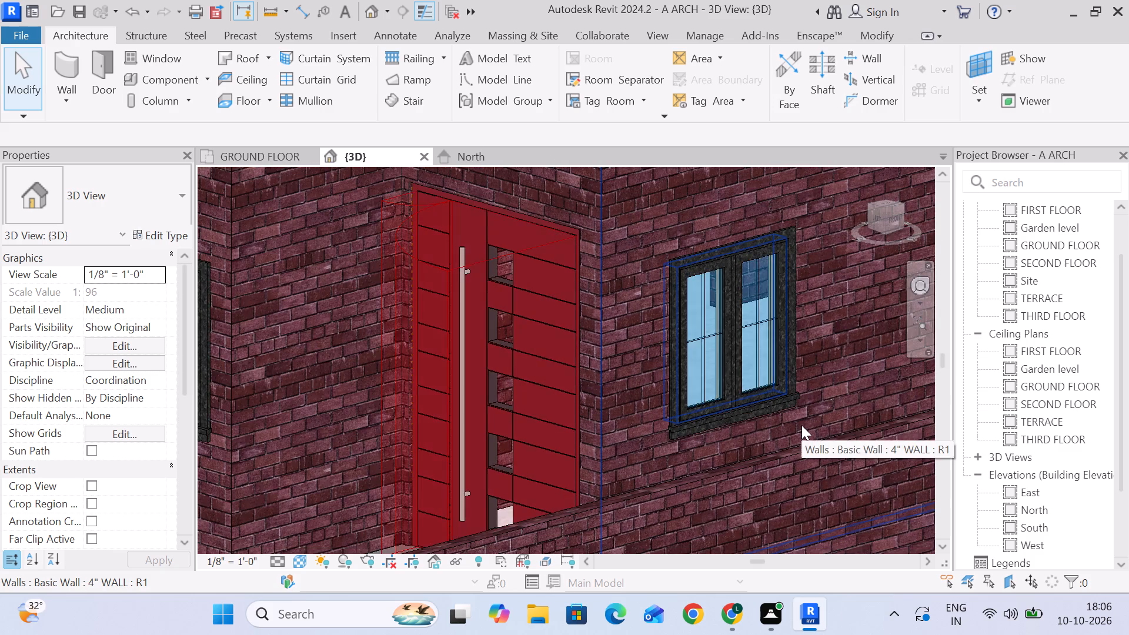
{"action": "scroll", "coordinate": [801, 425], "scroll_direction": "down", "scroll_amount": 1}
{"action": "key", "text": "Escape"}
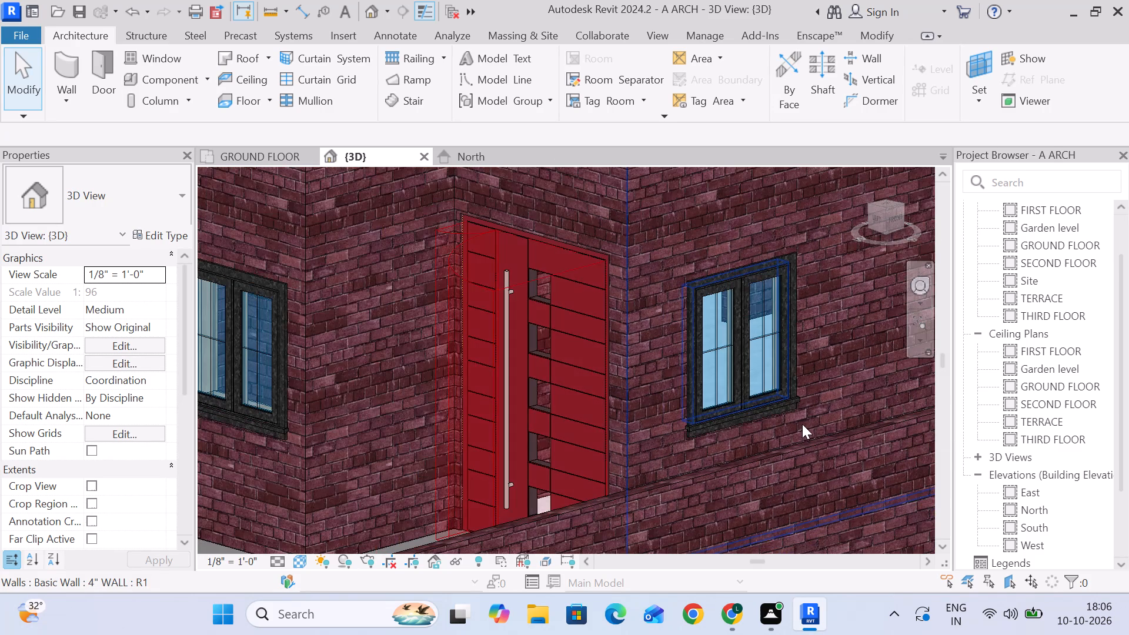
{"action": "middle_click_drag", "start_coordinate": [802, 422], "coordinate": [741, 402]}
{"action": "scroll", "coordinate": [726, 410], "scroll_direction": "down", "scroll_amount": 2}
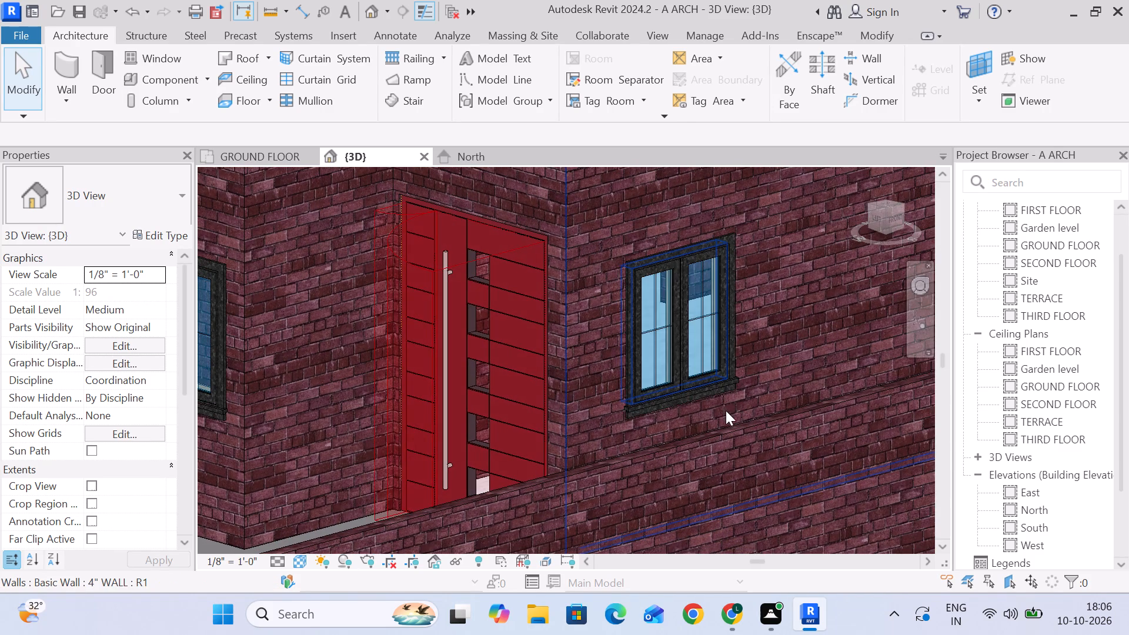
{"action": "scroll", "coordinate": [726, 410], "scroll_direction": "down", "scroll_amount": 1}
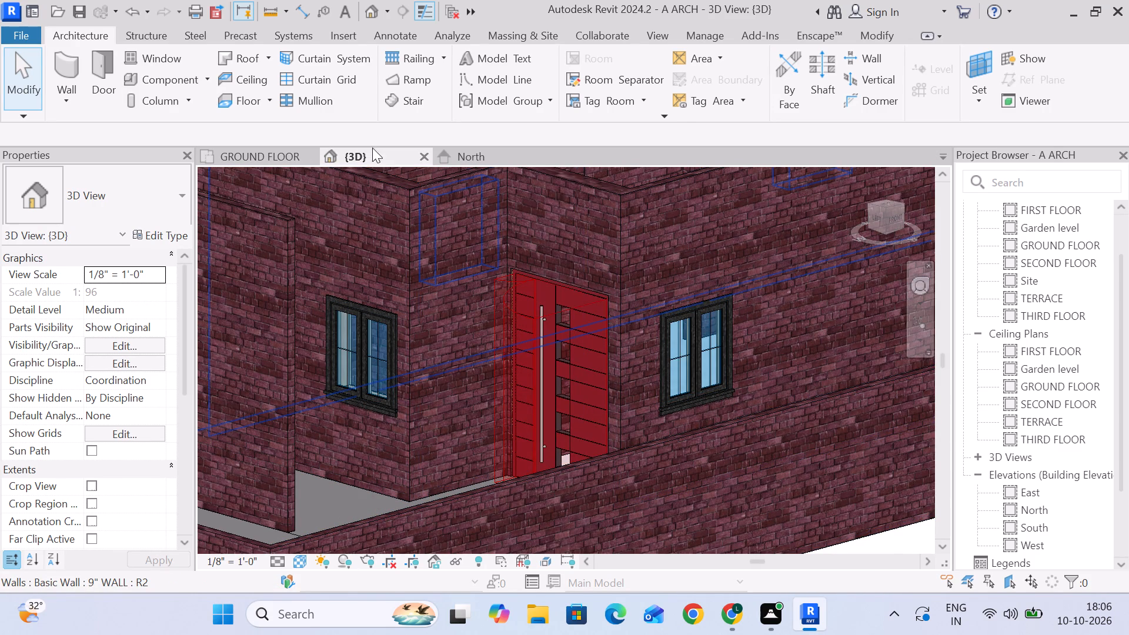
In the GROUND FLOOR plan, open the frame material of the D2 BEDROOM door type beside the lower corner toilet.
{"action": "left_click", "coordinate": [271, 166]}
{"action": "left_click", "coordinate": [265, 159]}
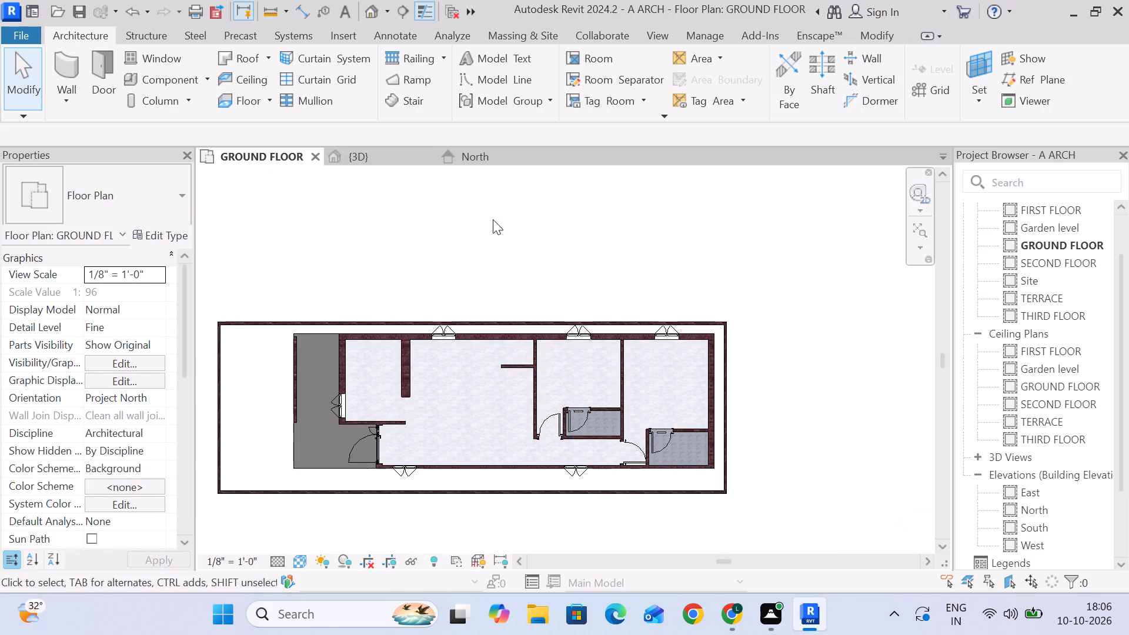
{"action": "scroll", "coordinate": [584, 460], "scroll_direction": "up", "scroll_amount": 17}
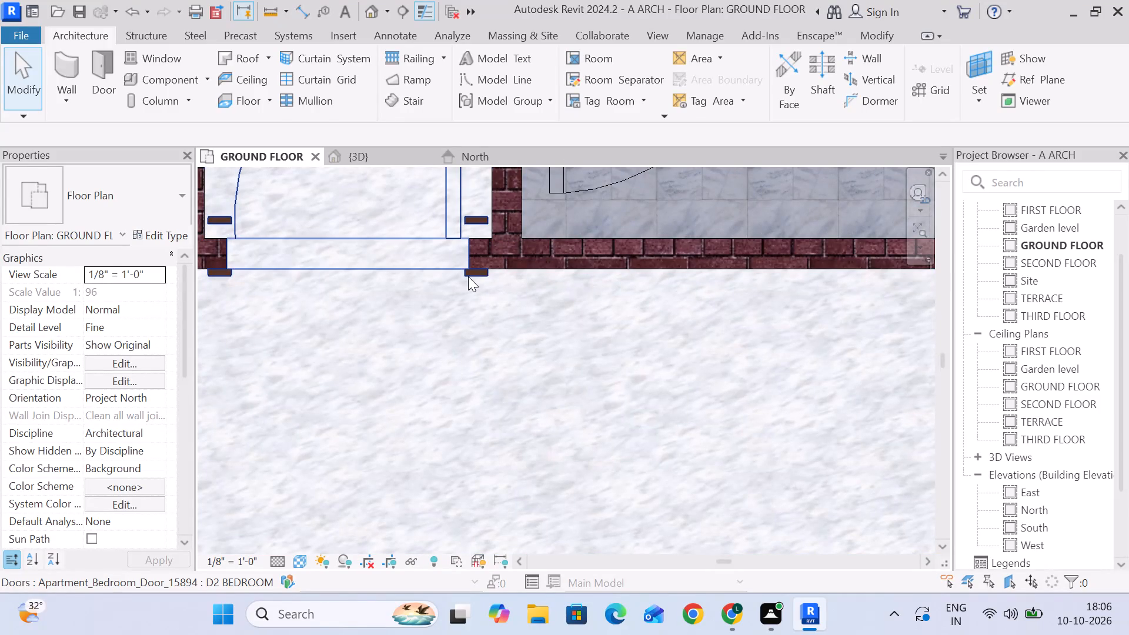
{"action": "left_click", "coordinate": [469, 276]}
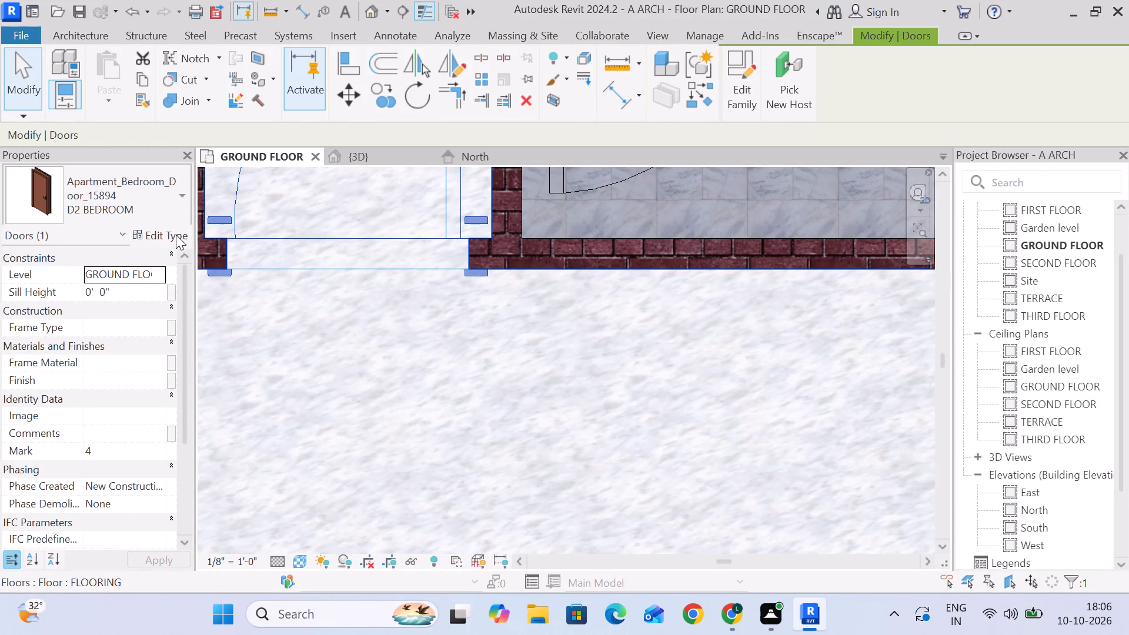
{"action": "left_click", "coordinate": [176, 235]}
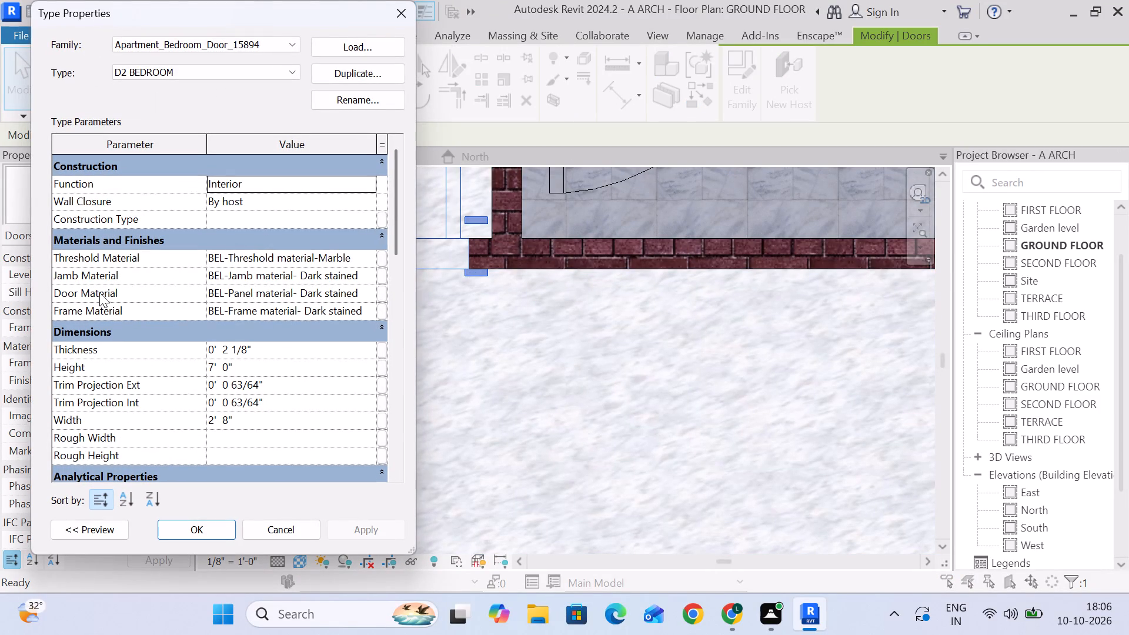
{"action": "left_click", "coordinate": [373, 308]}
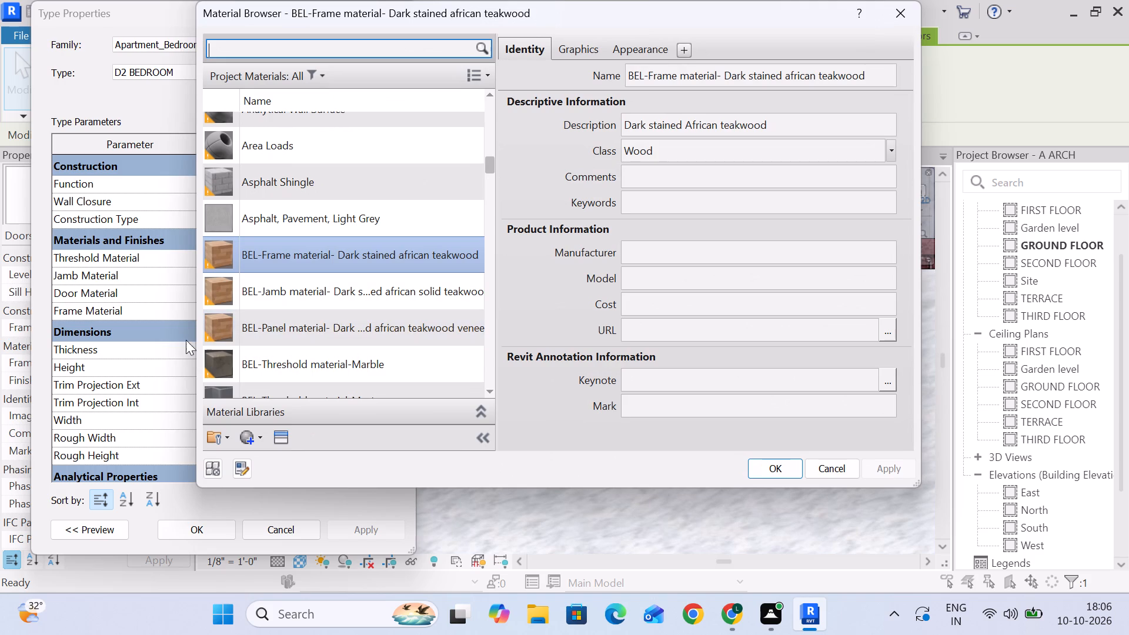
Replace the BEL-Frame dark stained teakwood material's appearance with Granite - Black from the Appearance Library's Stone category.
{"action": "left_click", "coordinate": [567, 46]}
{"action": "left_click", "coordinate": [642, 41]}
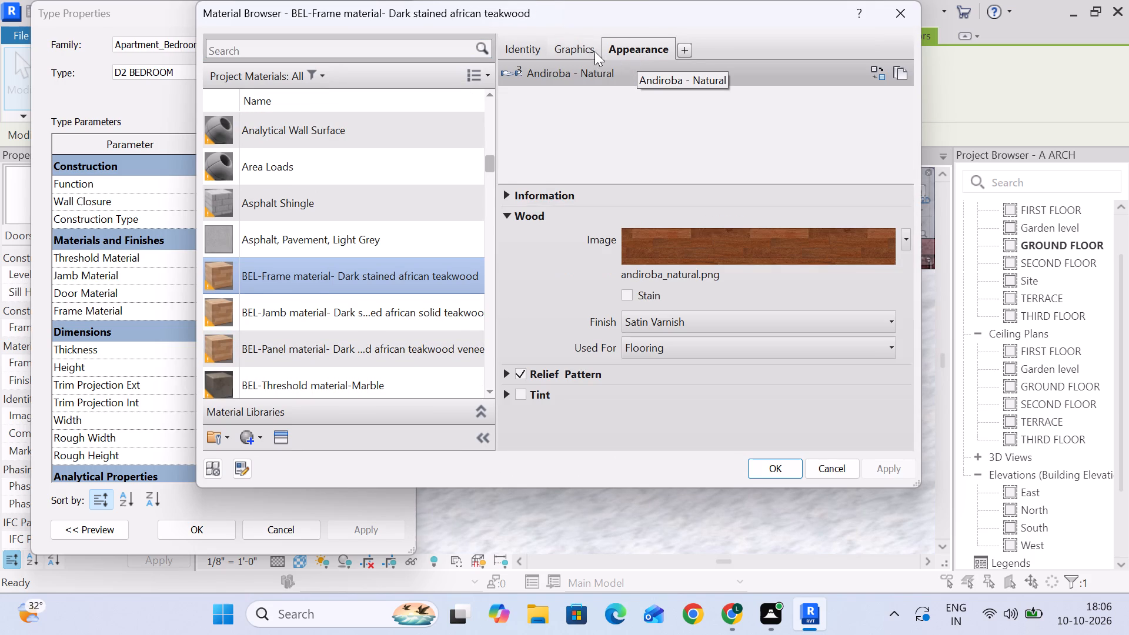
{"action": "left_click", "coordinate": [589, 51]}
{"action": "left_click", "coordinate": [623, 44]}
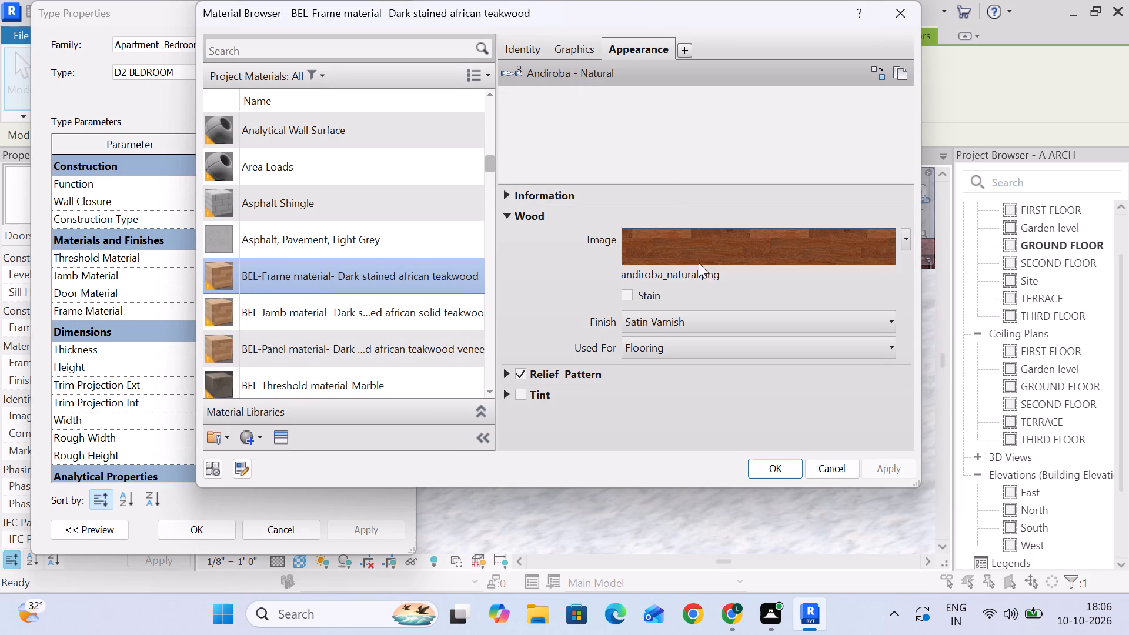
{"action": "left_click", "coordinate": [691, 250]}
{"action": "left_click", "coordinate": [490, 11]}
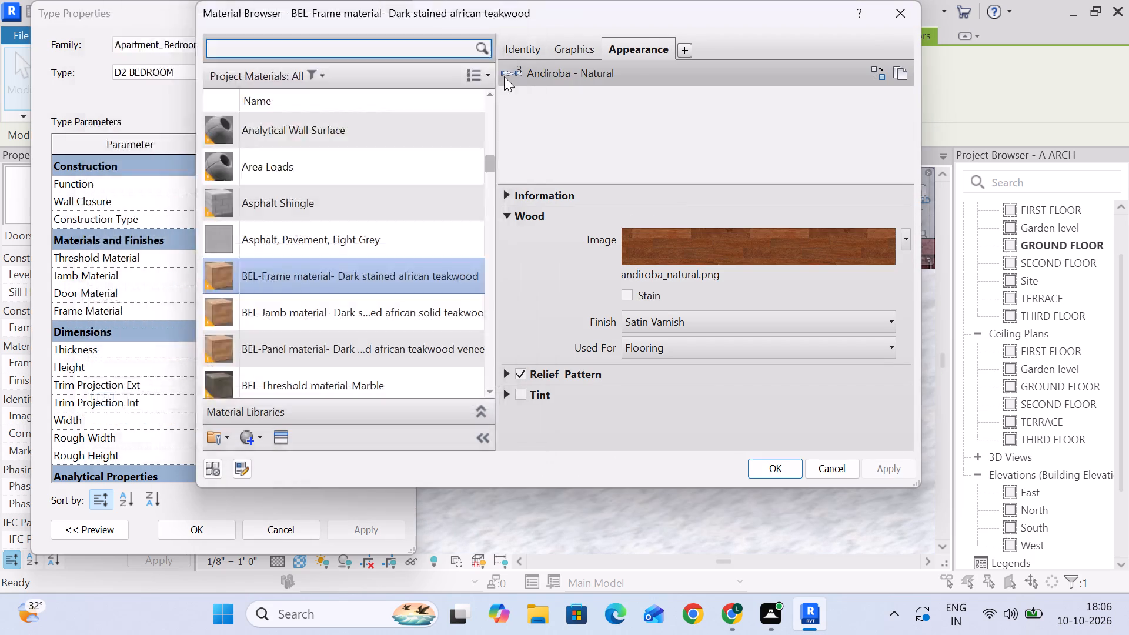
{"action": "left_click", "coordinate": [279, 435]}
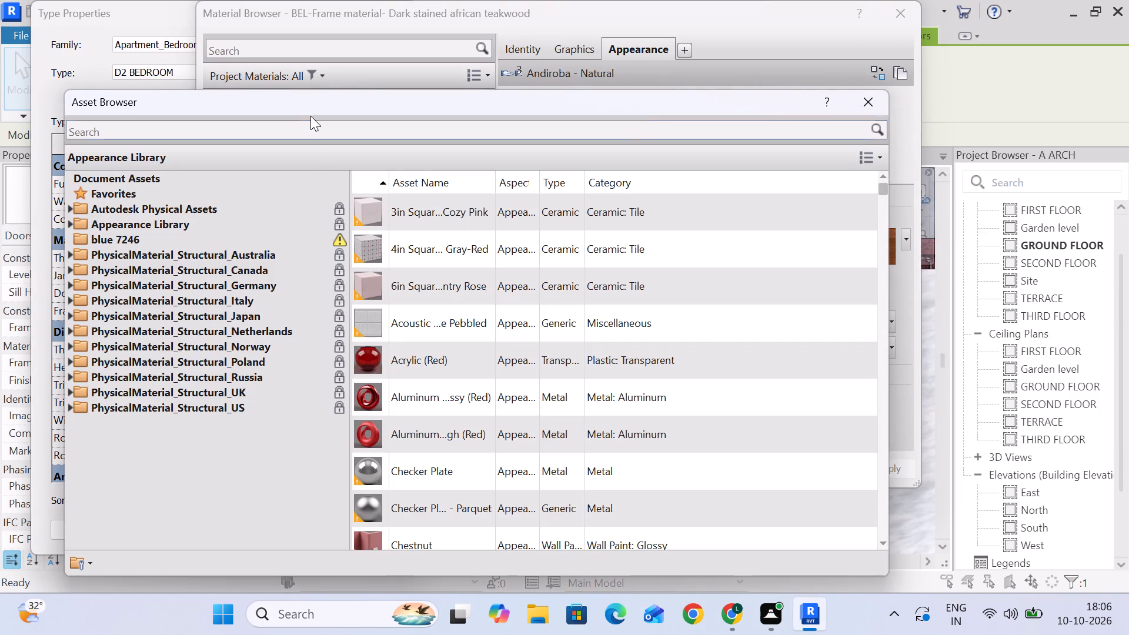
{"action": "left_click", "coordinate": [72, 228]}
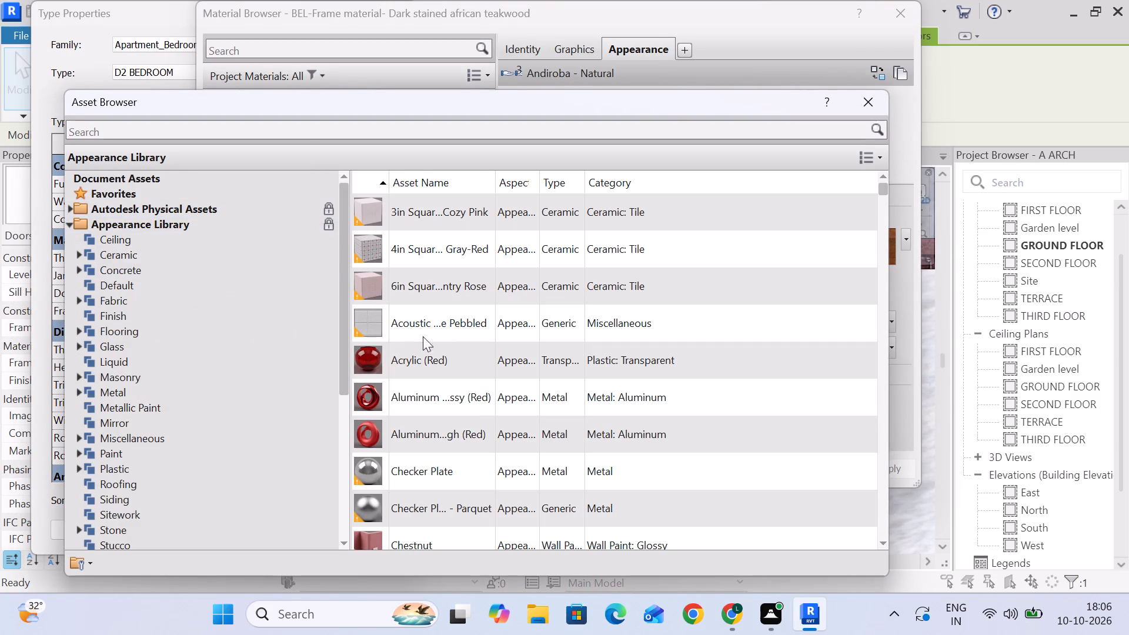
{"action": "scroll", "coordinate": [179, 399], "scroll_direction": "down", "scroll_amount": 6}
{"action": "left_click", "coordinate": [133, 286]}
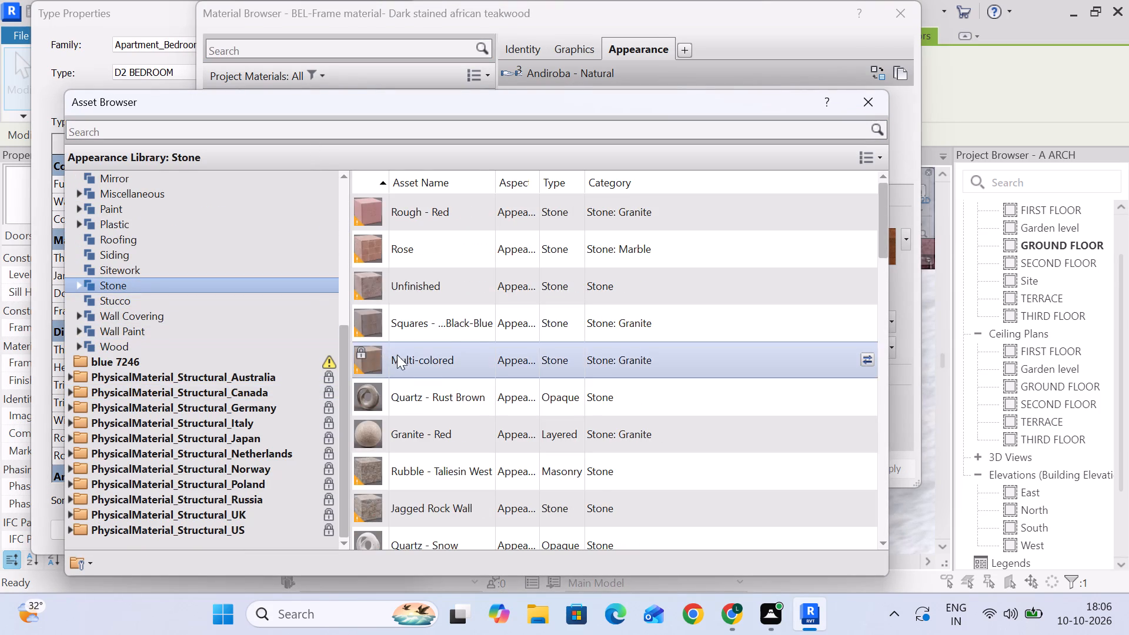
{"action": "scroll", "coordinate": [398, 356], "scroll_direction": "down", "scroll_amount": 17}
{"action": "left_click", "coordinate": [455, 503]}
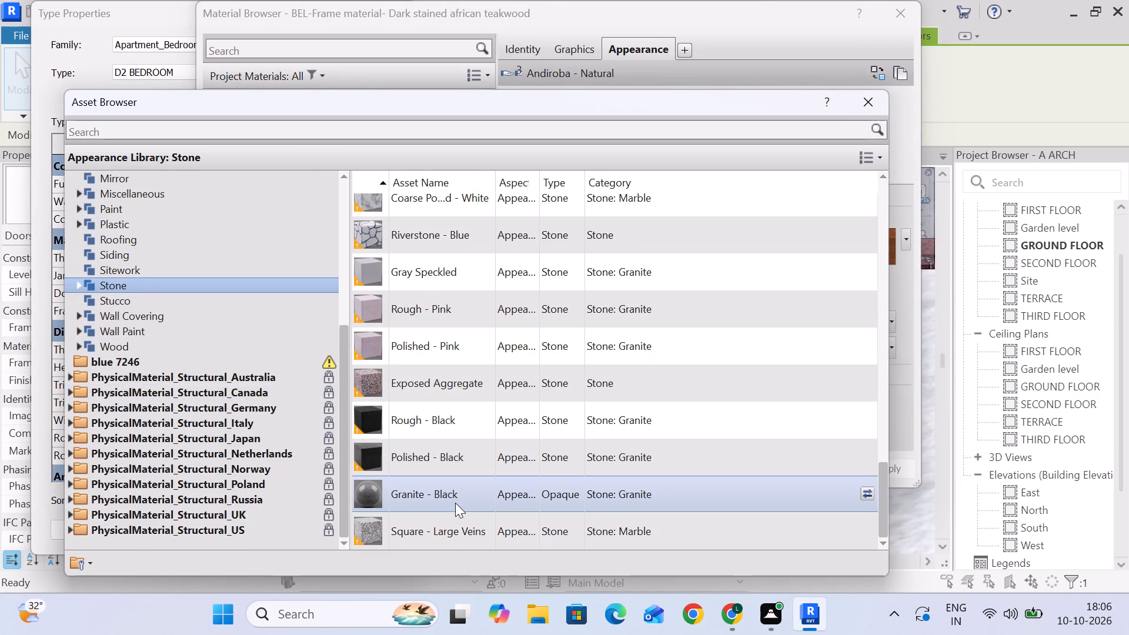
{"action": "left_click", "coordinate": [866, 493]}
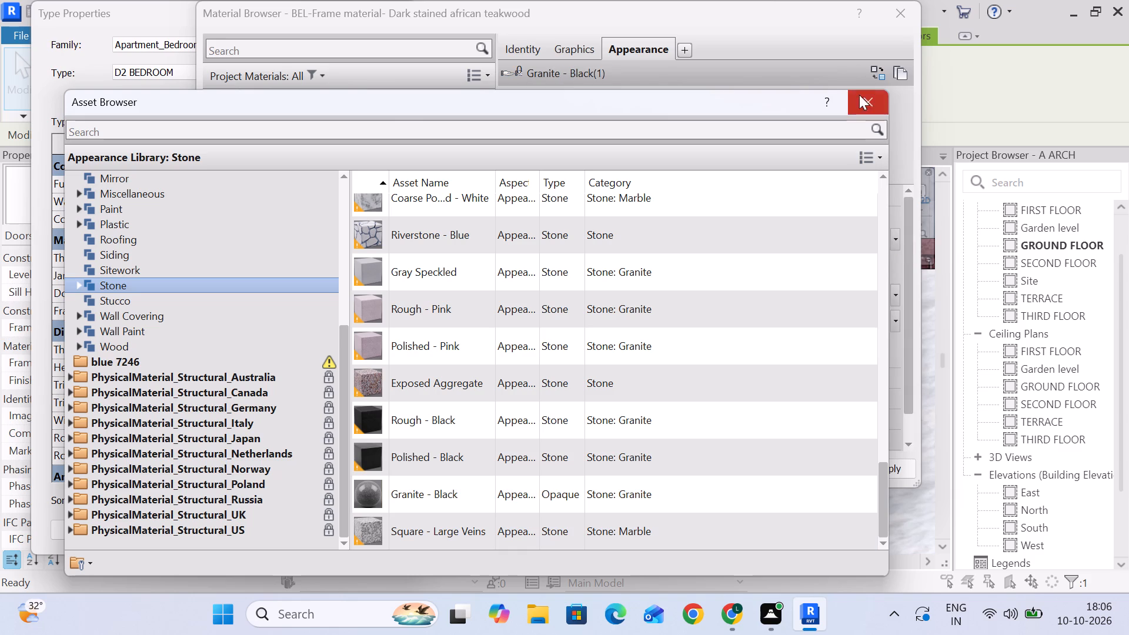
{"action": "left_click_drag", "start_coordinate": [861, 100], "coordinate": [861, 106]}
{"action": "left_click", "coordinate": [887, 469]}
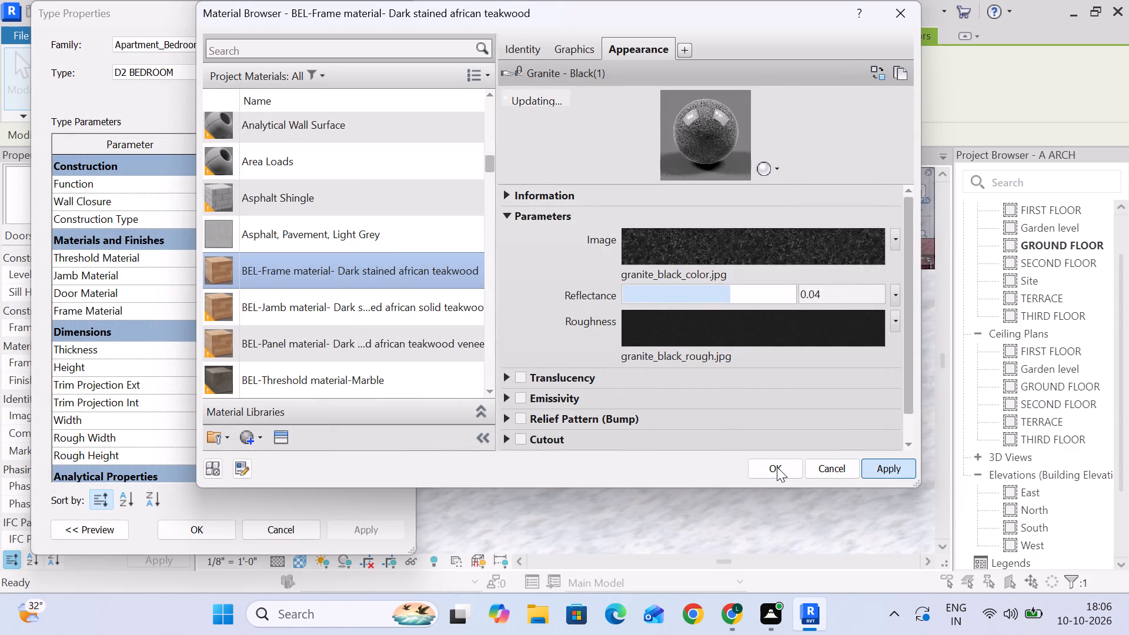
{"action": "left_click", "coordinate": [777, 467]}
{"action": "left_click", "coordinate": [620, 315]}
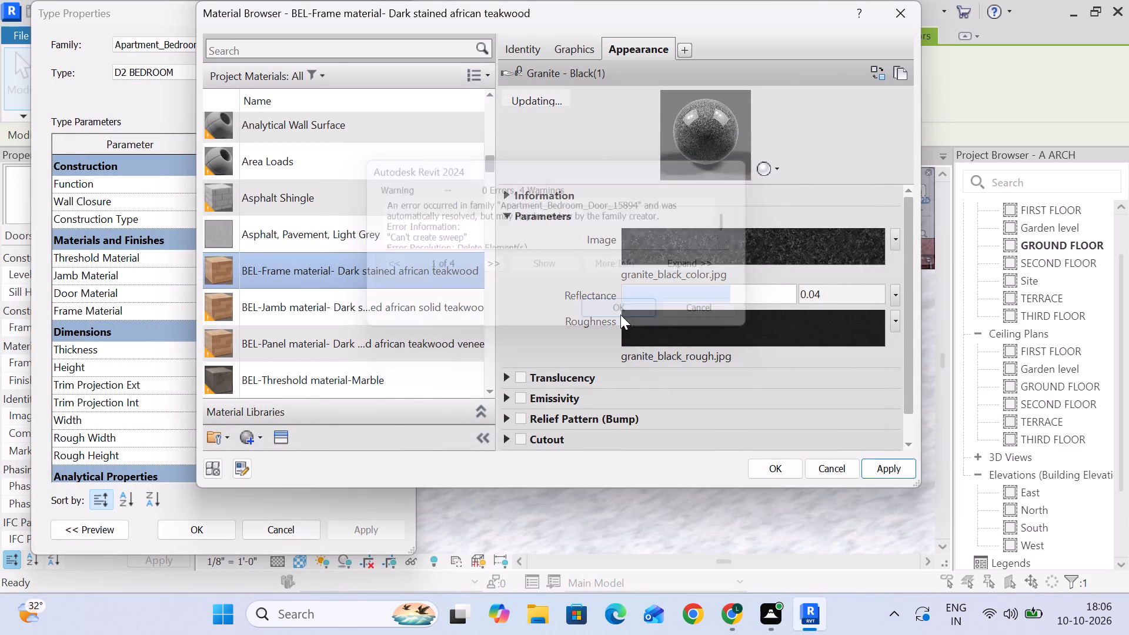
{"action": "left_click", "coordinate": [770, 464]}
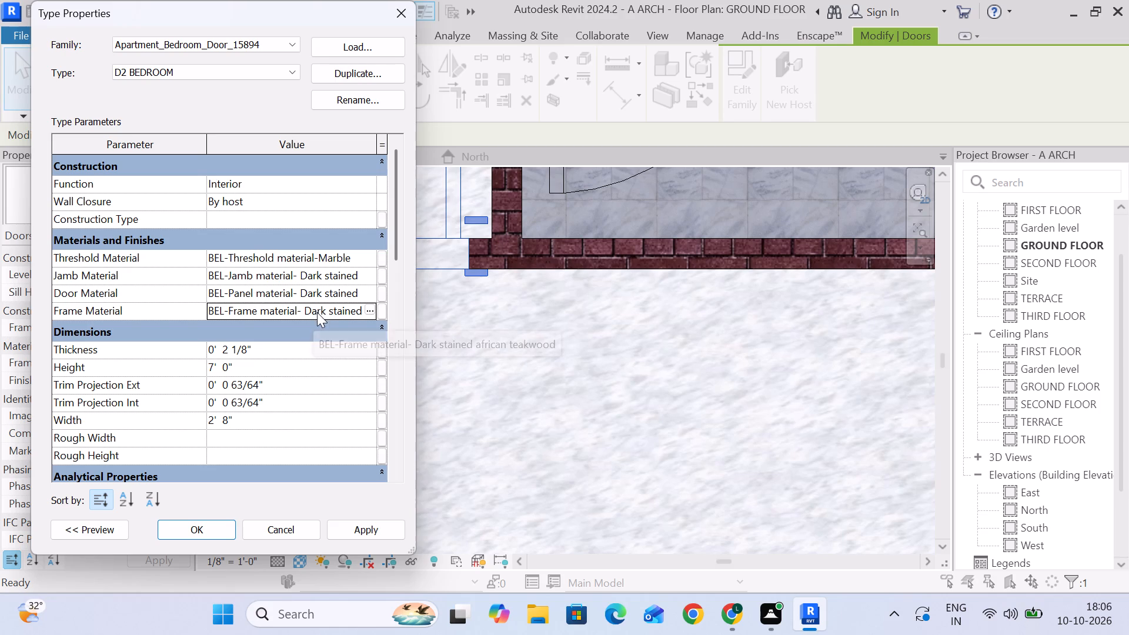
Rename the D2 BEDROOM door's BEL-Frame dark stained african teakwood material to "granaite" and apply it as the frame material.
{"action": "left_click", "coordinate": [369, 307]}
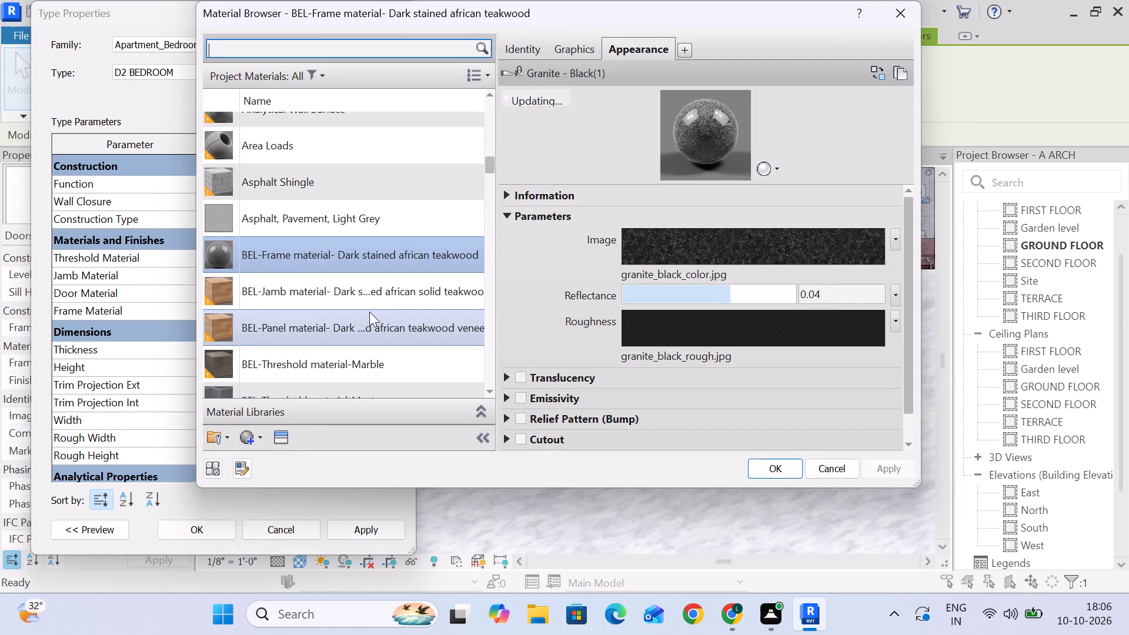
{"action": "right_click", "coordinate": [312, 258]}
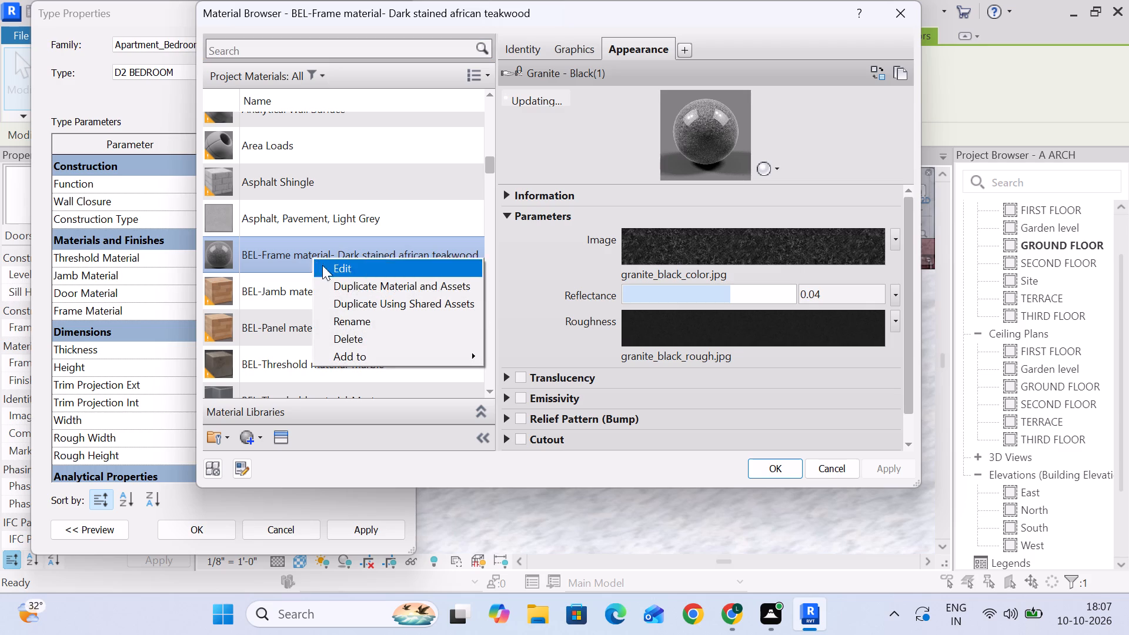
{"action": "left_click", "coordinate": [347, 322]}
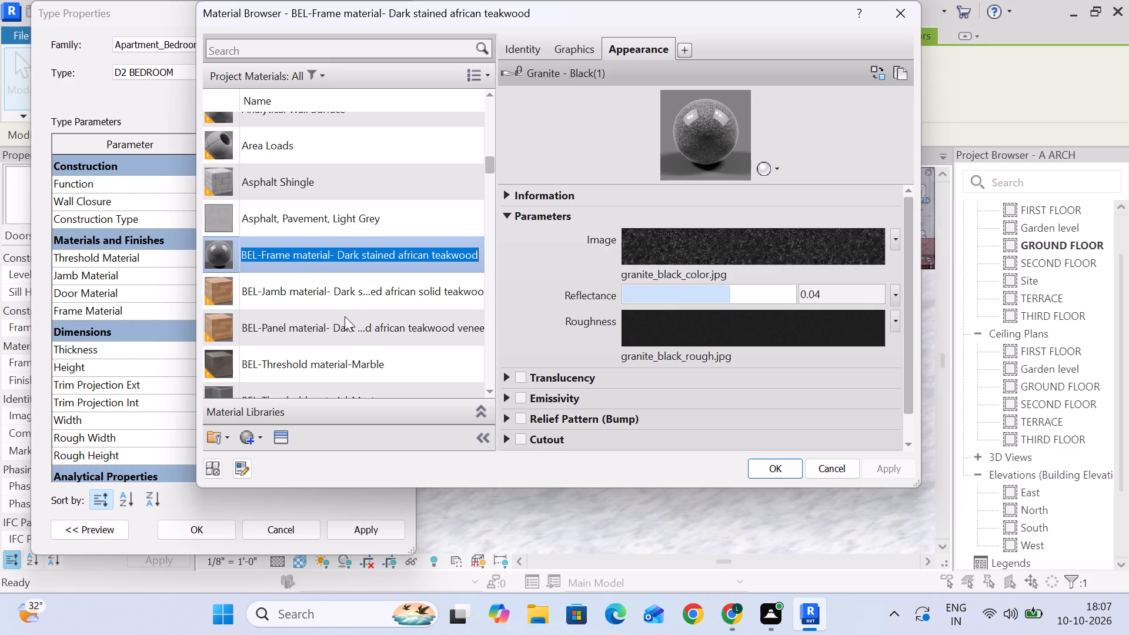
{"action": "key", "text": "g"}
{"action": "type", "text": "ra"}
{"action": "type", "text": "nte"}
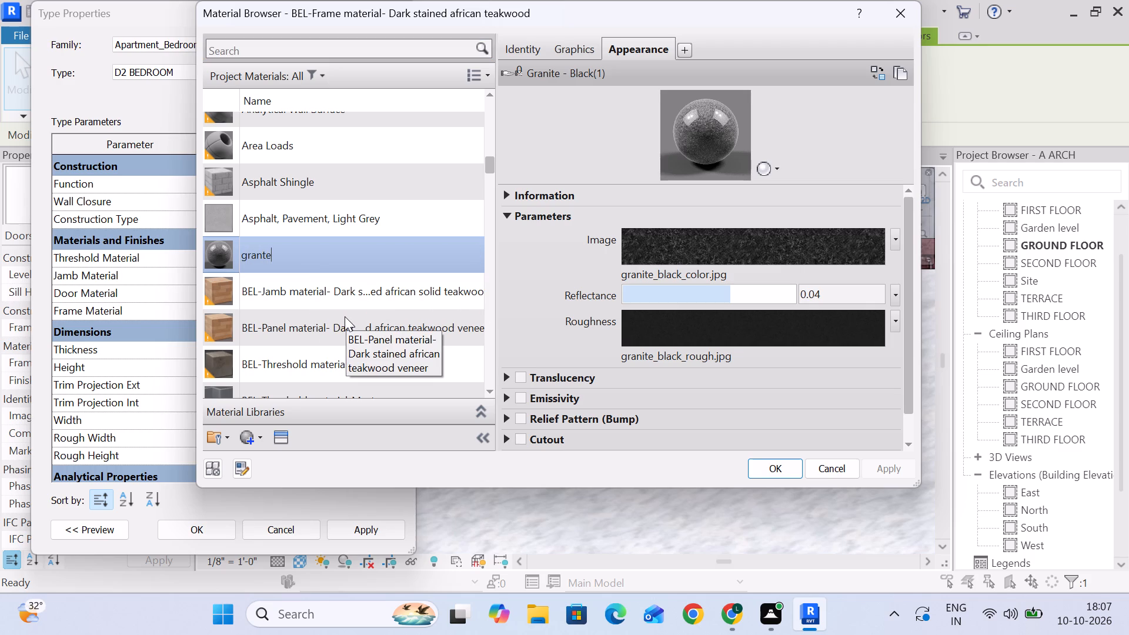
{"action": "key", "text": "BackSpace"}
{"action": "key", "text": "i"}
{"action": "key", "text": "BackSpace"}
{"action": "key", "text": "BackSpace"}
{"action": "type", "text": "aite"}
{"action": "key", "text": "Return"}
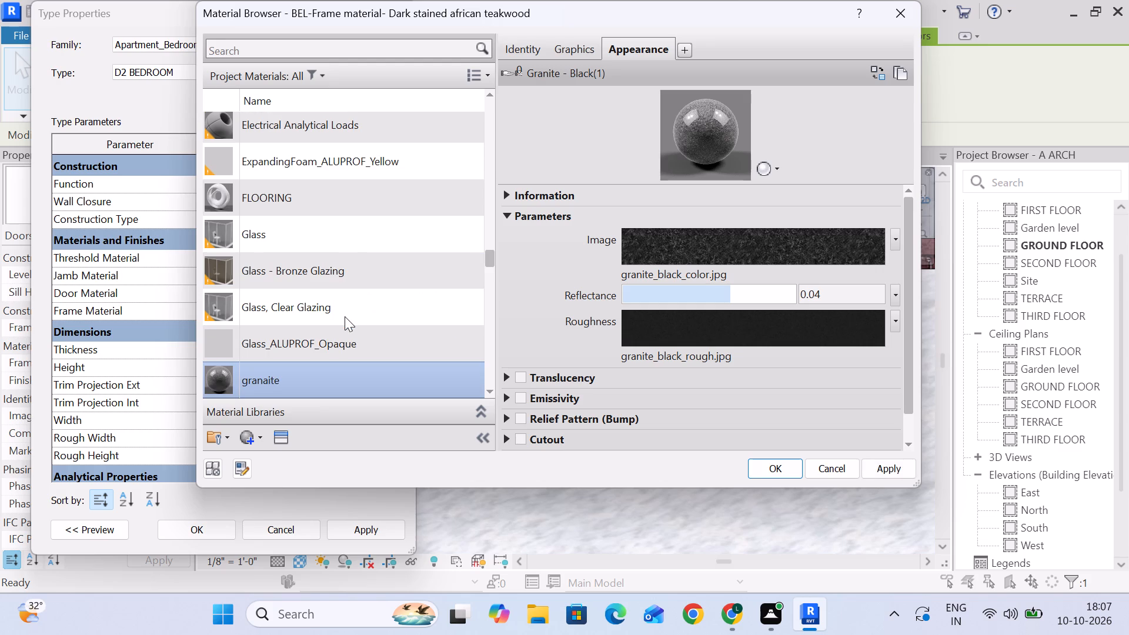
{"action": "left_click", "coordinate": [889, 463]}
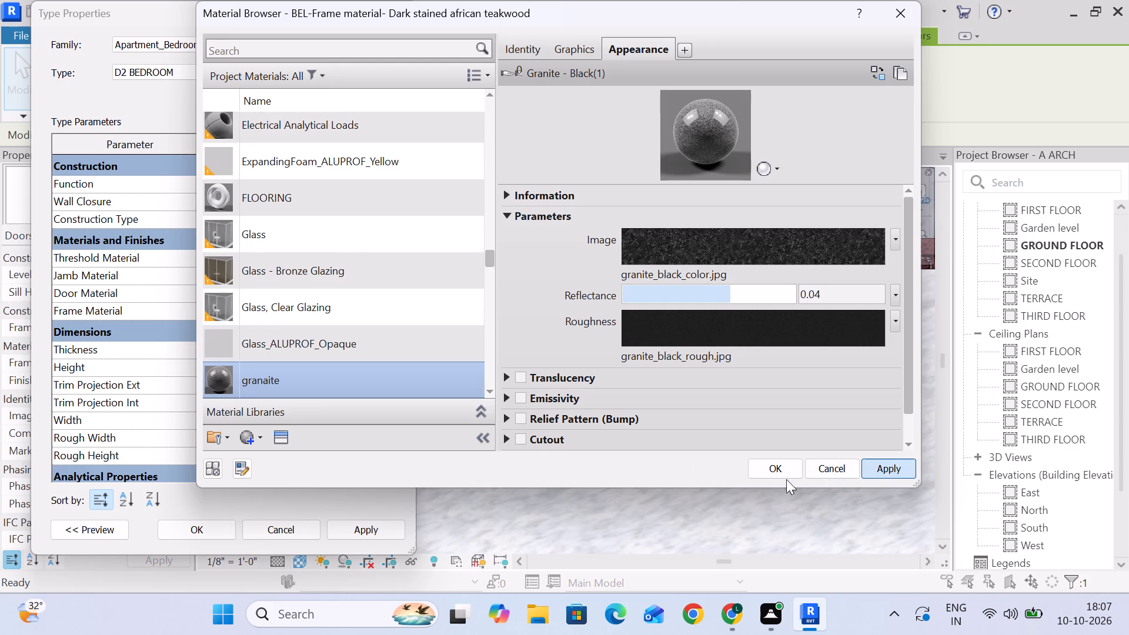
{"action": "left_click", "coordinate": [773, 473]}
{"action": "left_click", "coordinate": [635, 315]}
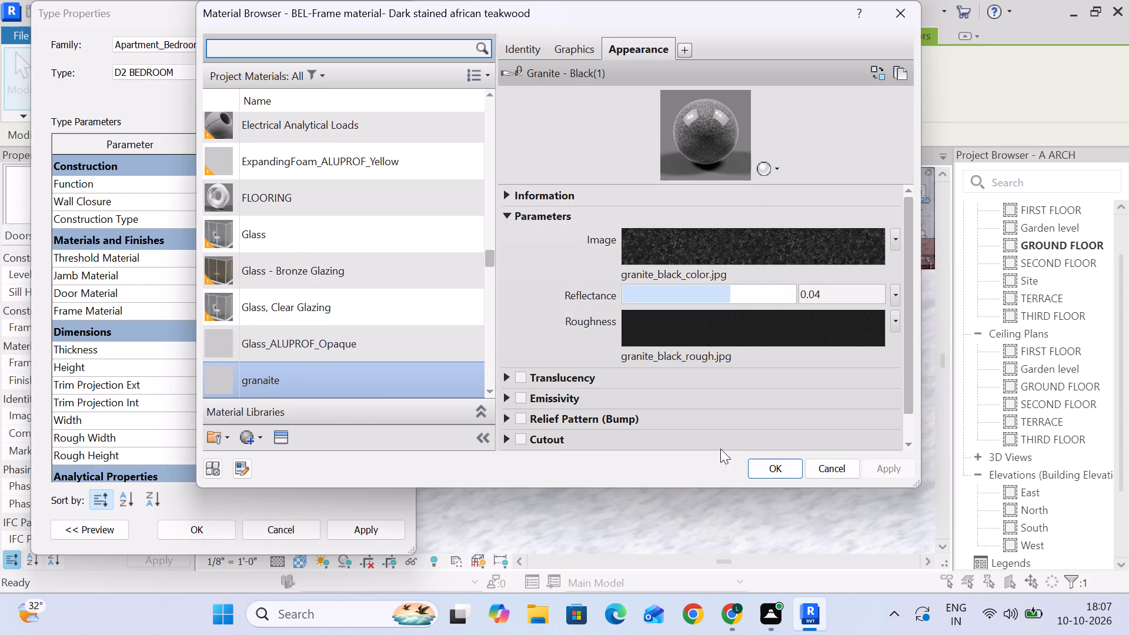
{"action": "left_click", "coordinate": [766, 465]}
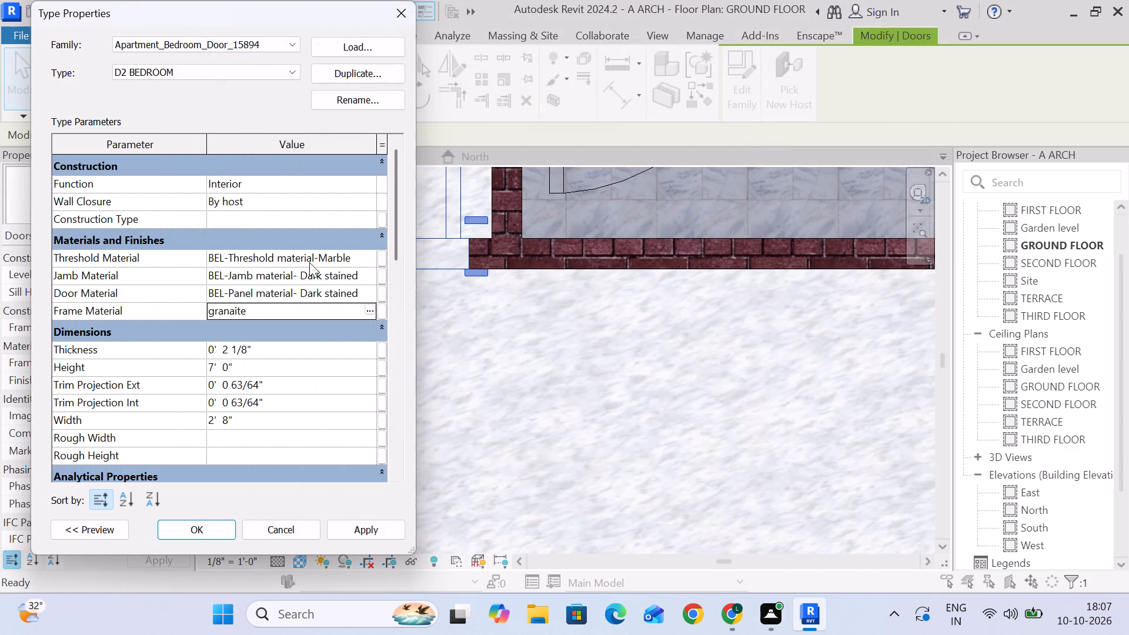
{"action": "left_click", "coordinate": [198, 532]}
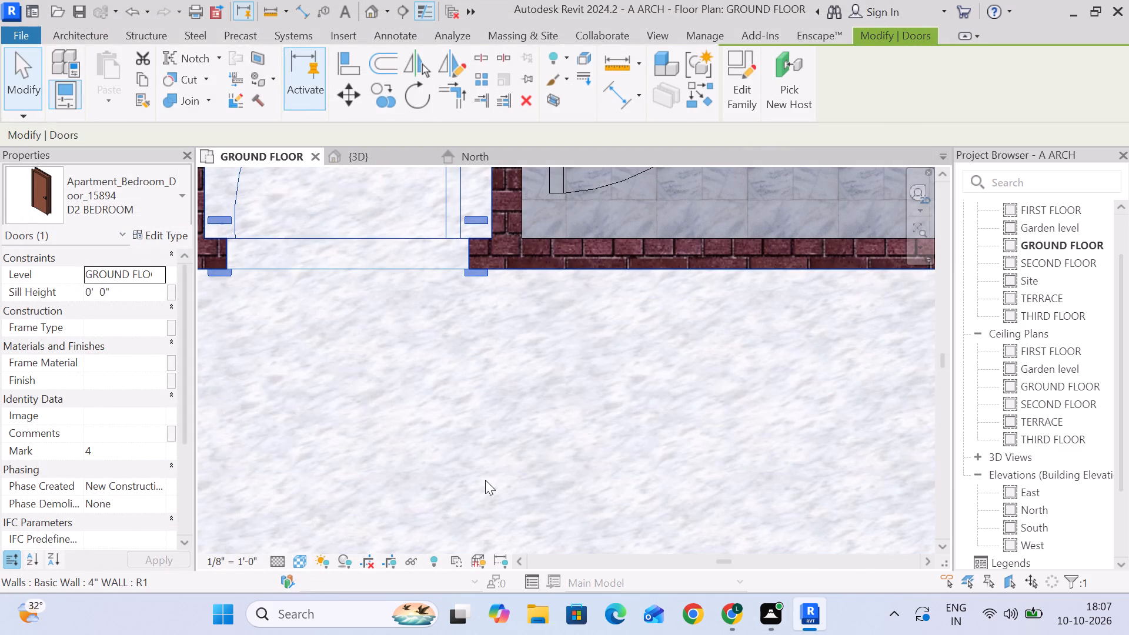
{"action": "key", "text": "Escape"}
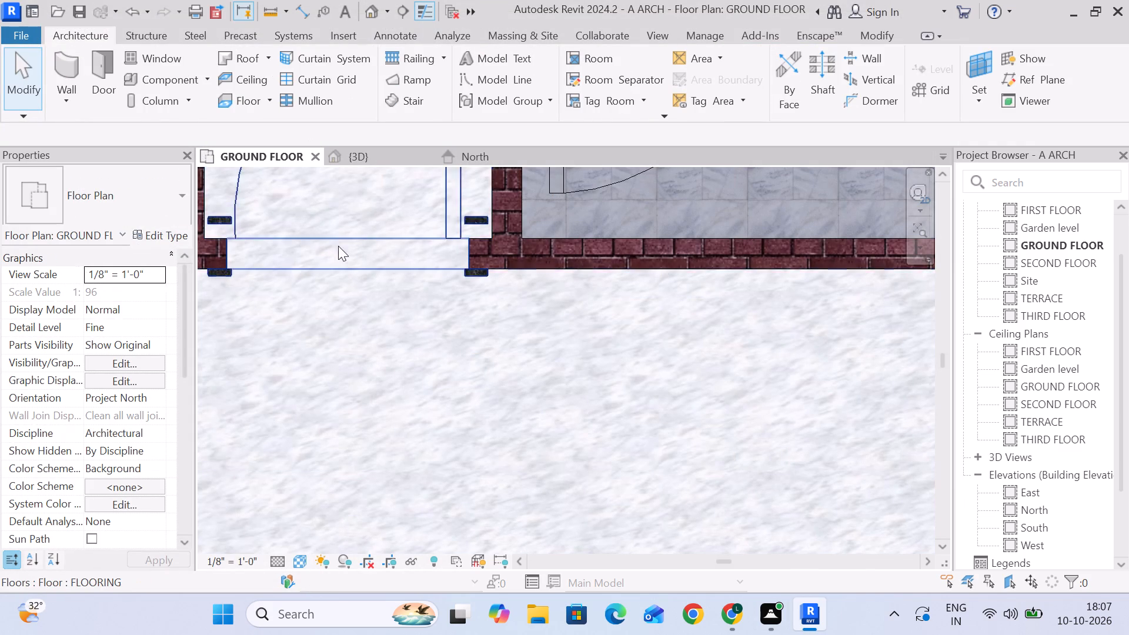
Rename the w1 window type's Clad - White exterior frame material to "grainte" and apply it to the type.
{"action": "scroll", "coordinate": [339, 250], "scroll_direction": "down", "scroll_amount": 5}
{"action": "scroll", "coordinate": [455, 430], "scroll_direction": "up", "scroll_amount": 6}
{"action": "left_click", "coordinate": [452, 406]}
{"action": "scroll", "coordinate": [411, 493], "scroll_direction": "down", "scroll_amount": 1}
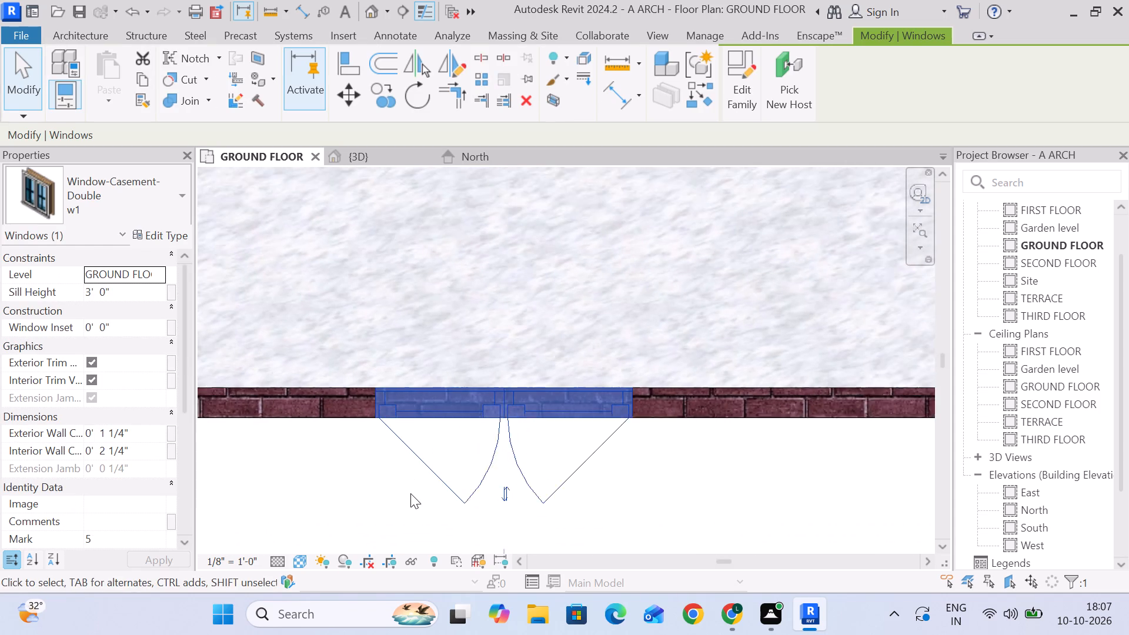
{"action": "scroll", "coordinate": [410, 493], "scroll_direction": "down", "scroll_amount": 1}
{"action": "left_click", "coordinate": [152, 230]}
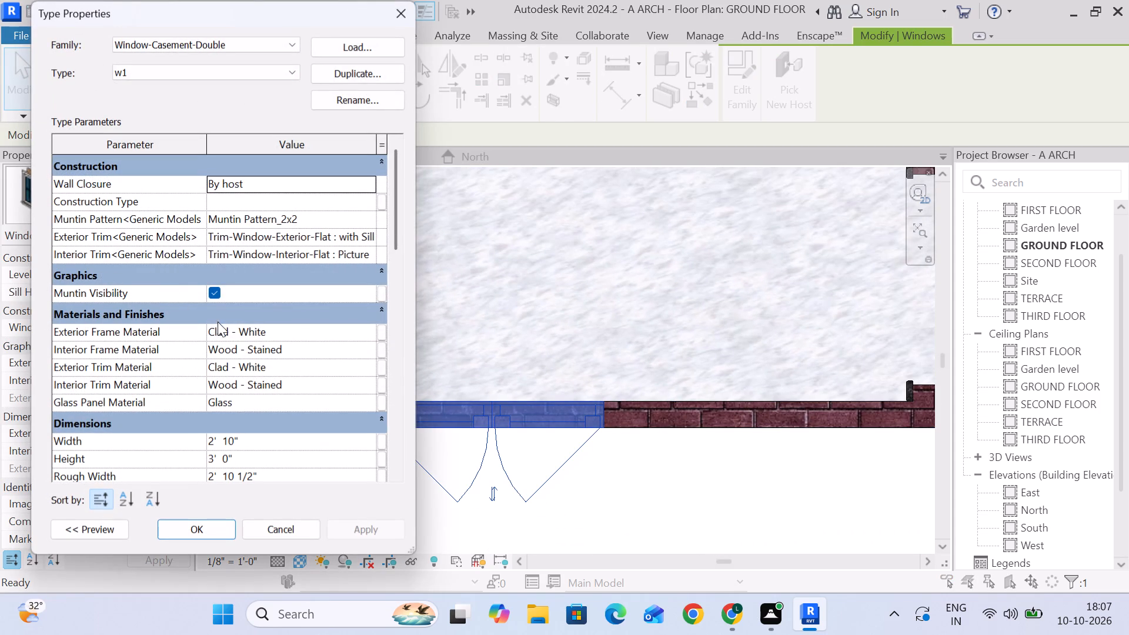
{"action": "left_click", "coordinate": [362, 331]}
{"action": "left_click", "coordinate": [368, 333]}
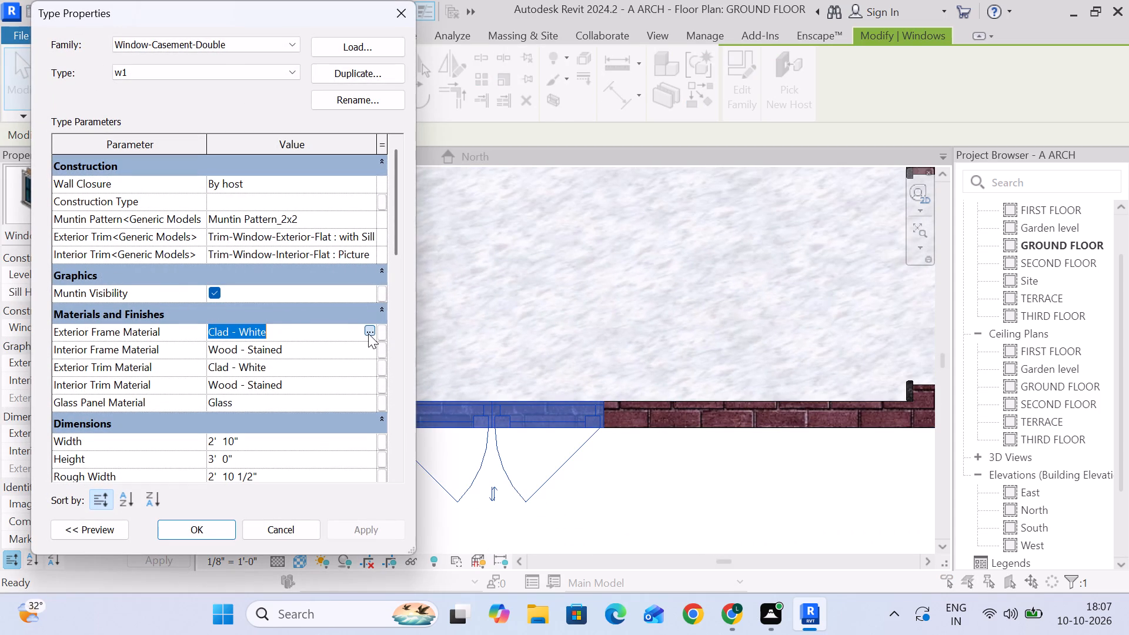
{"action": "right_click", "coordinate": [290, 250]}
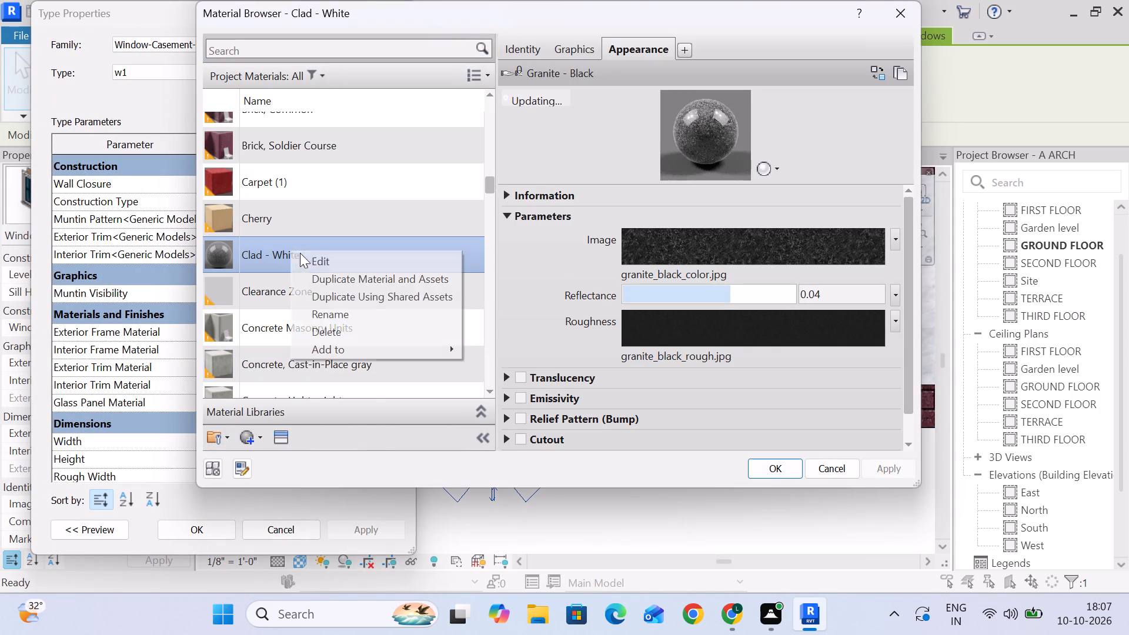
{"action": "left_click", "coordinate": [333, 316]}
{"action": "type", "text": "grainte"}
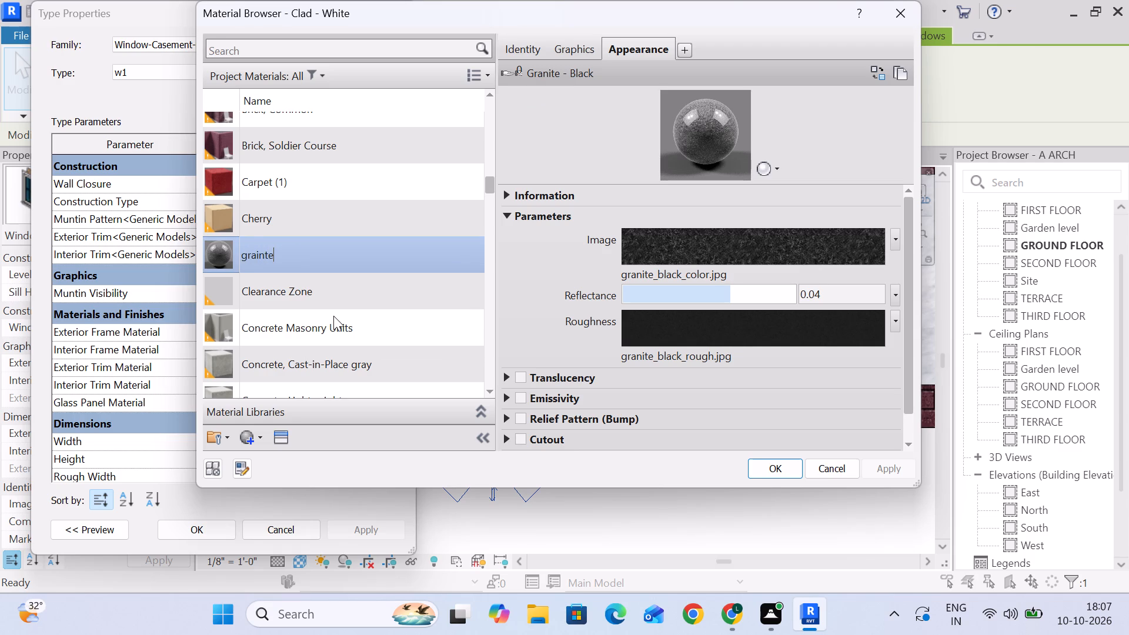
{"action": "key", "text": "Return"}
{"action": "left_click_drag", "start_coordinate": [886, 477], "coordinate": [890, 470]}
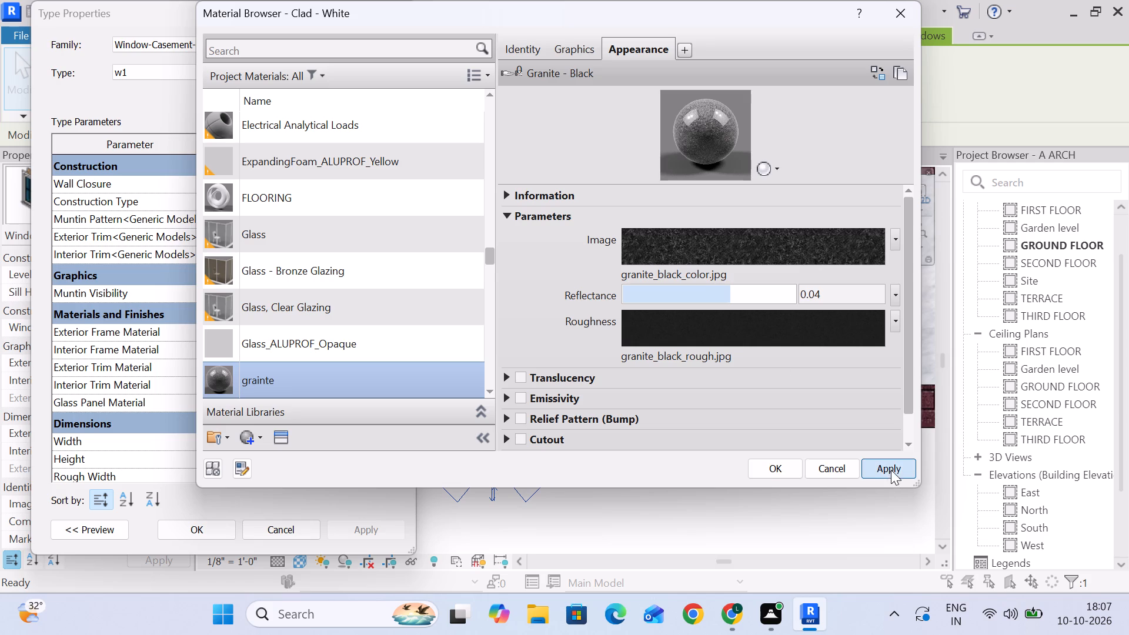
{"action": "left_click", "coordinate": [889, 470]}
{"action": "left_click", "coordinate": [773, 467]}
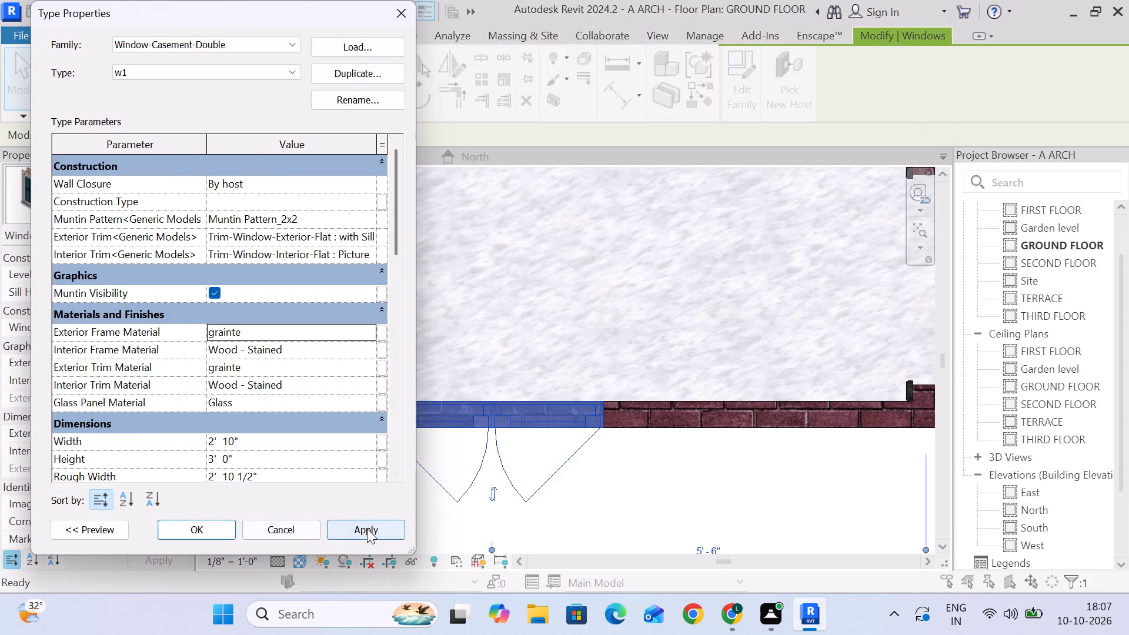
{"action": "left_click", "coordinate": [367, 529]}
{"action": "left_click", "coordinate": [211, 535]}
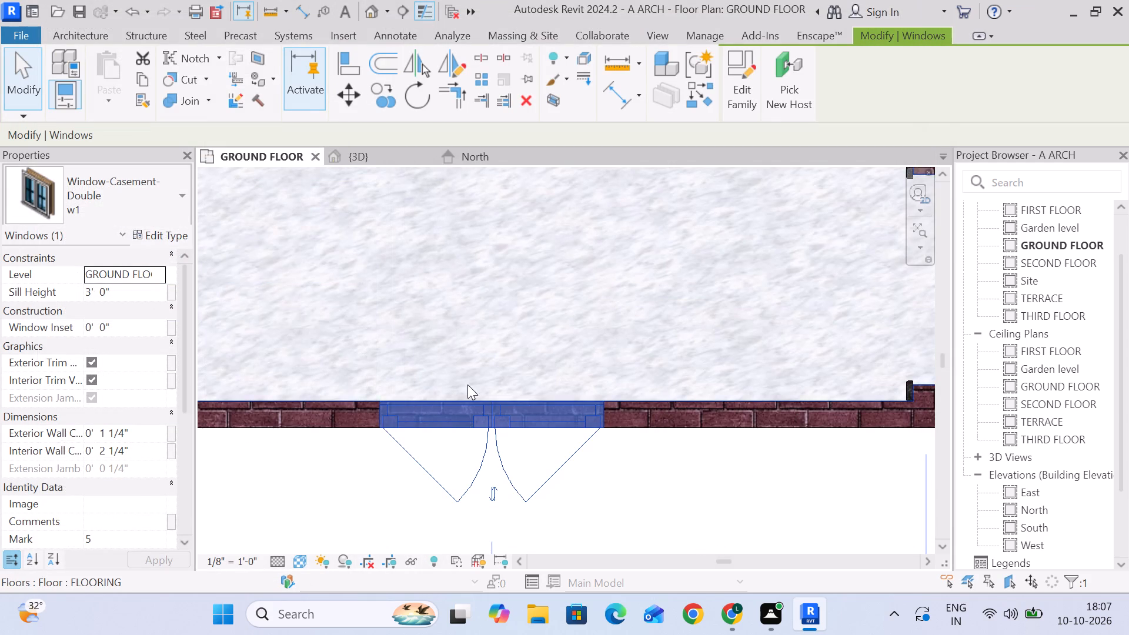
{"action": "scroll", "coordinate": [467, 384], "scroll_direction": "down", "scroll_amount": 4}
{"action": "key", "text": "Escape"}
{"action": "scroll", "coordinate": [472, 348], "scroll_direction": "down", "scroll_amount": 2}
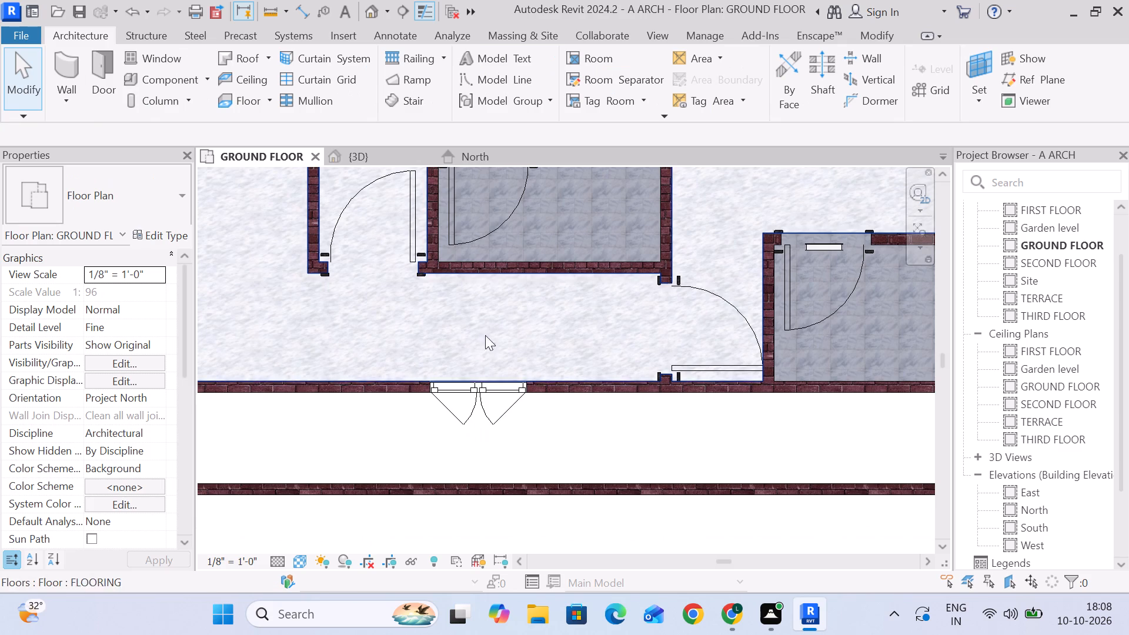
Examine the window and door frame finishes around the ground floor from several sides in the 3D view.
{"action": "left_click", "coordinate": [342, 147]}
{"action": "left_click", "coordinate": [348, 153]}
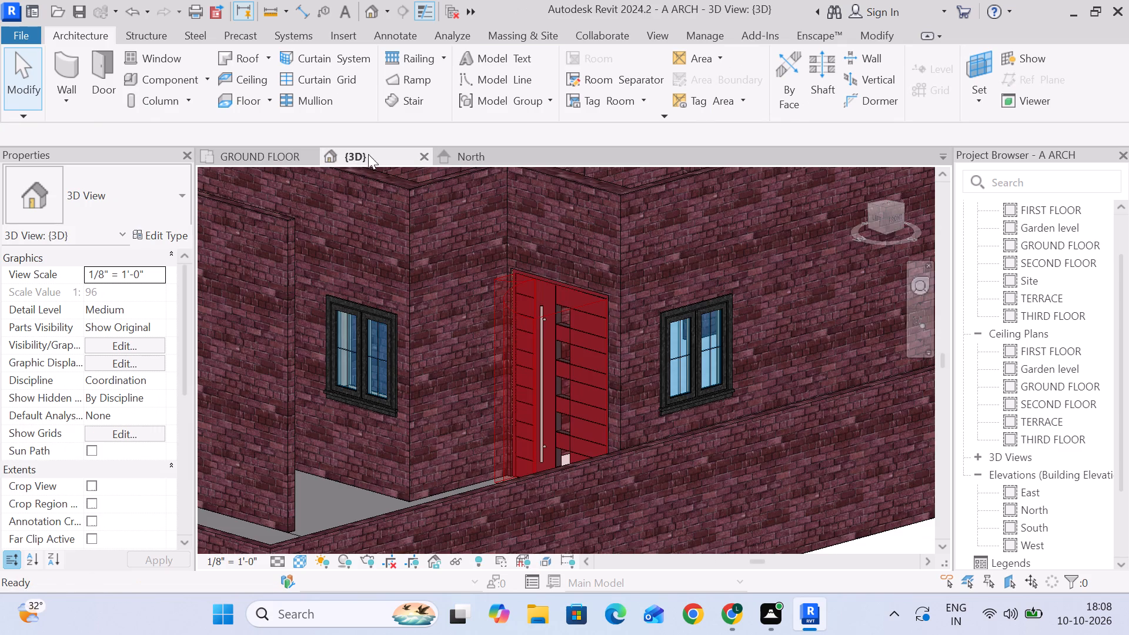
{"action": "scroll", "coordinate": [706, 289], "scroll_direction": "down", "scroll_amount": 6}
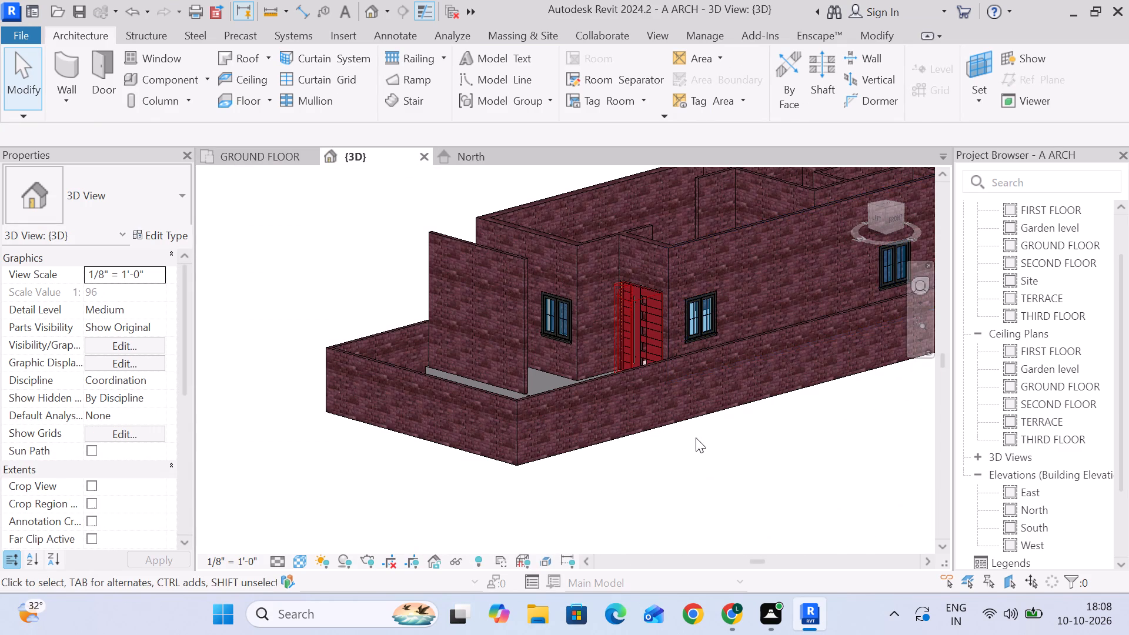
{"action": "middle_click_drag", "start_coordinate": [695, 446], "coordinate": [844, 503], "text": "shift"}
{"action": "middle_click_drag", "start_coordinate": [797, 482], "coordinate": [476, 482]}
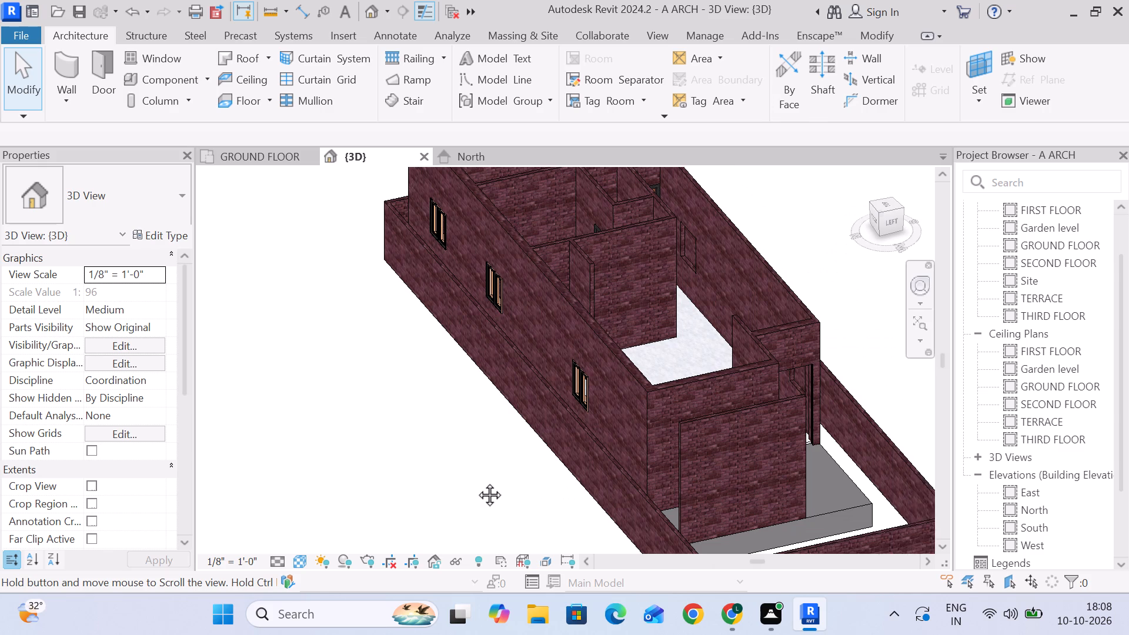
{"action": "middle_click_drag", "start_coordinate": [476, 482], "coordinate": [412, 482]}
{"action": "middle_click_drag", "start_coordinate": [722, 227], "coordinate": [716, 256], "text": "shift"}
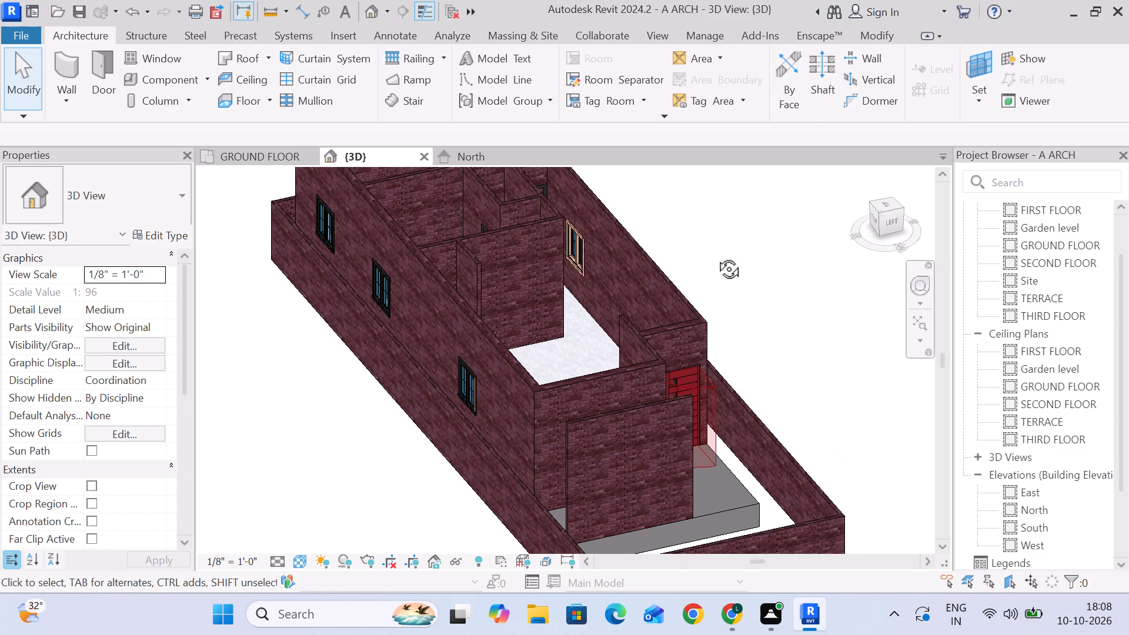
{"action": "middle_click_drag", "start_coordinate": [716, 256], "coordinate": [580, 340], "text": "shift"}
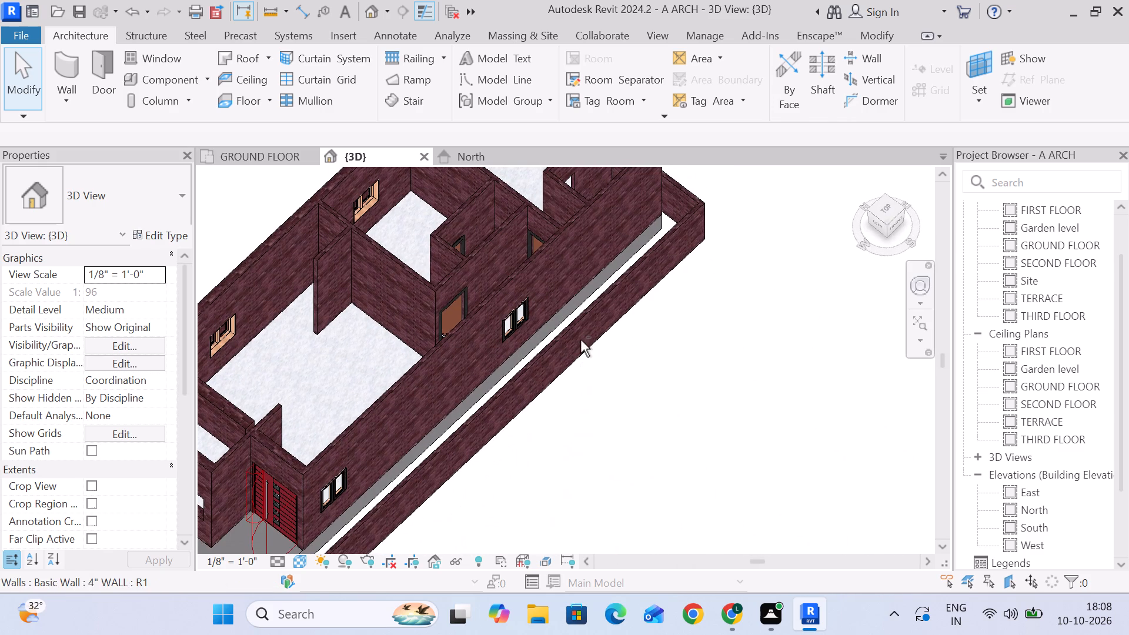
{"action": "left_click", "coordinate": [672, 315]}
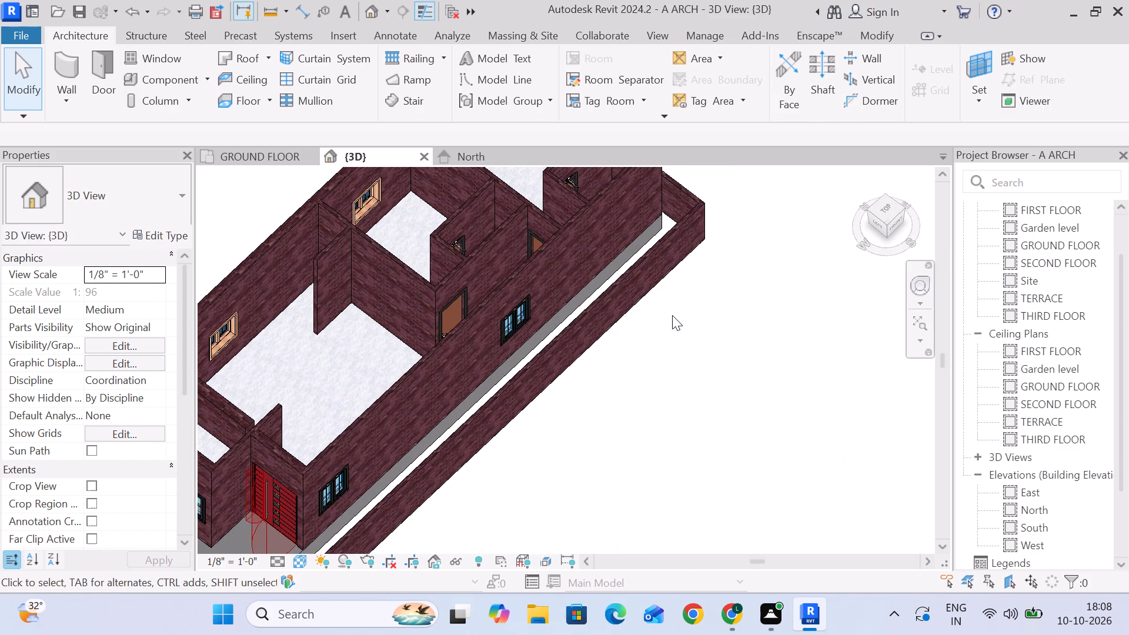
{"action": "middle_click_drag", "start_coordinate": [683, 380], "coordinate": [687, 283]}
{"action": "scroll", "coordinate": [687, 283], "scroll_direction": "up", "scroll_amount": 1}
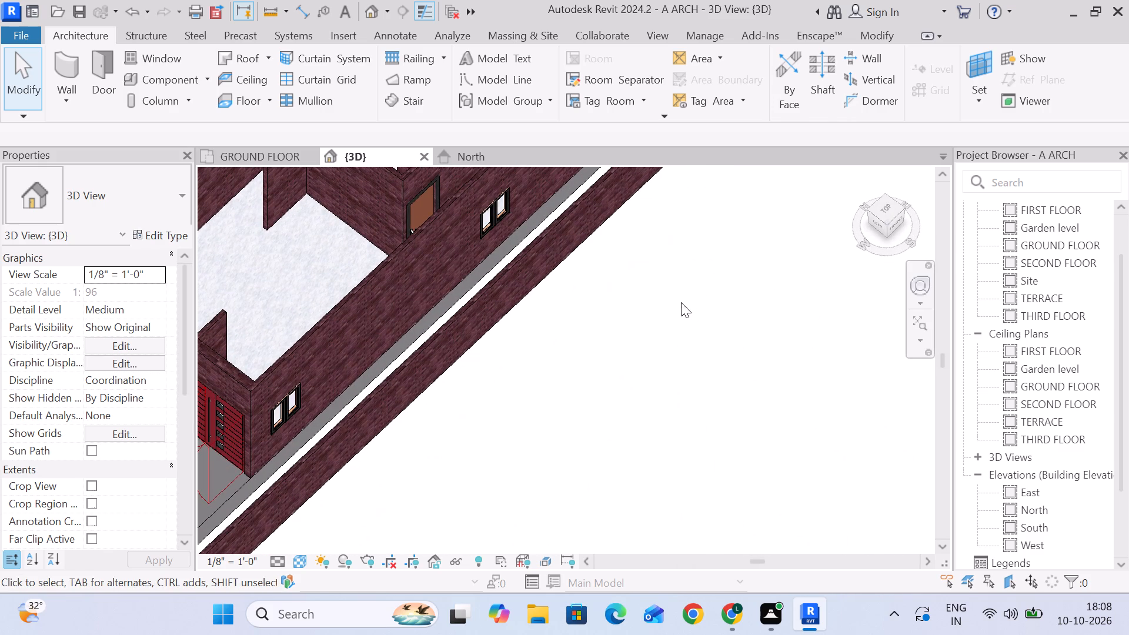
Examine the toilet floors and the walls enclosing the middle bedroom's toilet in the GROUND FLOOR plan.
{"action": "left_click", "coordinate": [272, 151]}
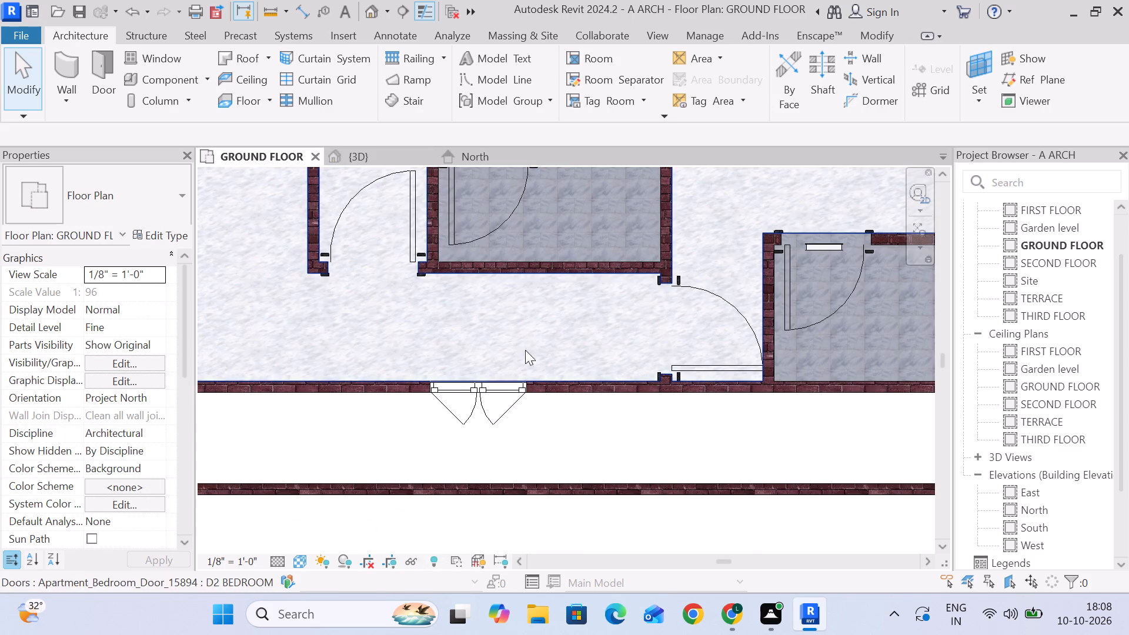
{"action": "scroll", "coordinate": [552, 353], "scroll_direction": "down", "scroll_amount": 5}
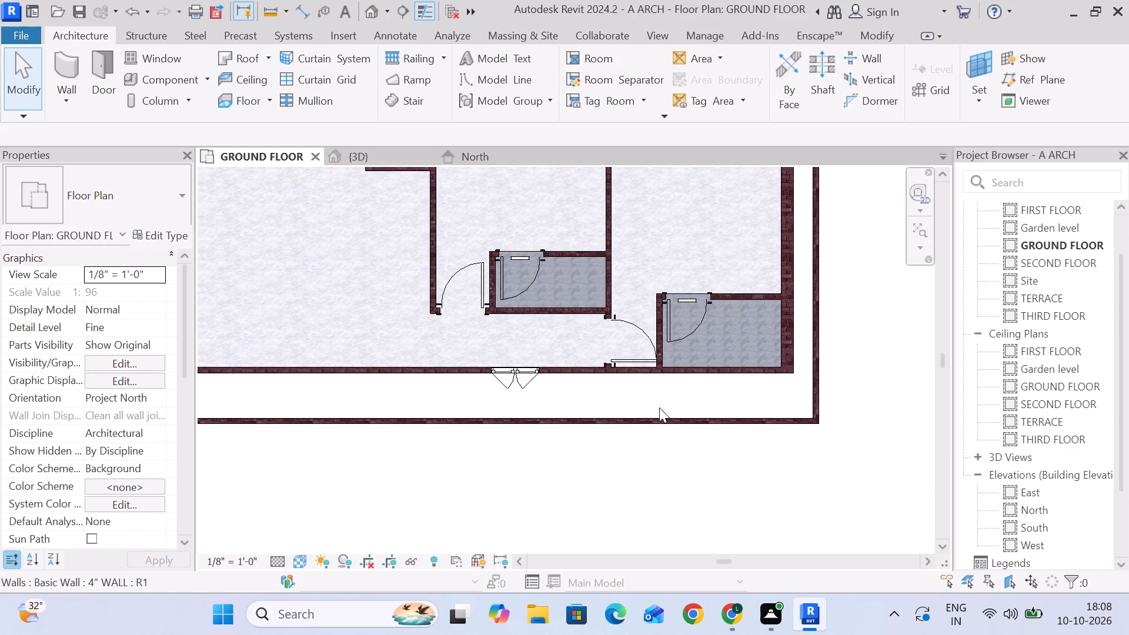
{"action": "scroll", "coordinate": [648, 410], "scroll_direction": "down", "scroll_amount": 3}
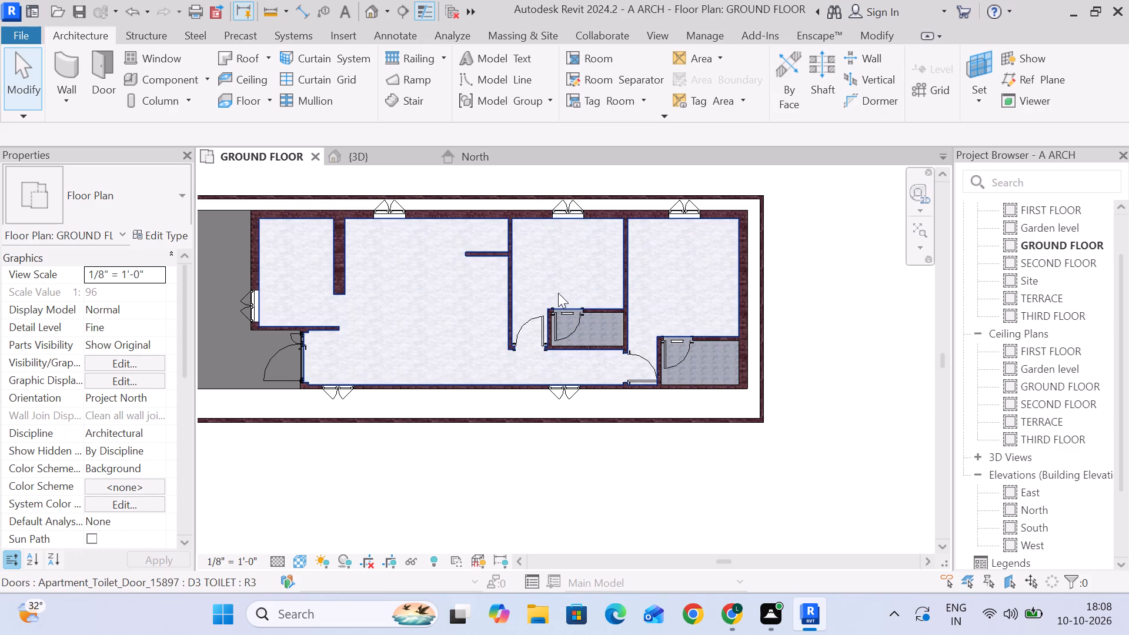
{"action": "left_click", "coordinate": [598, 328]}
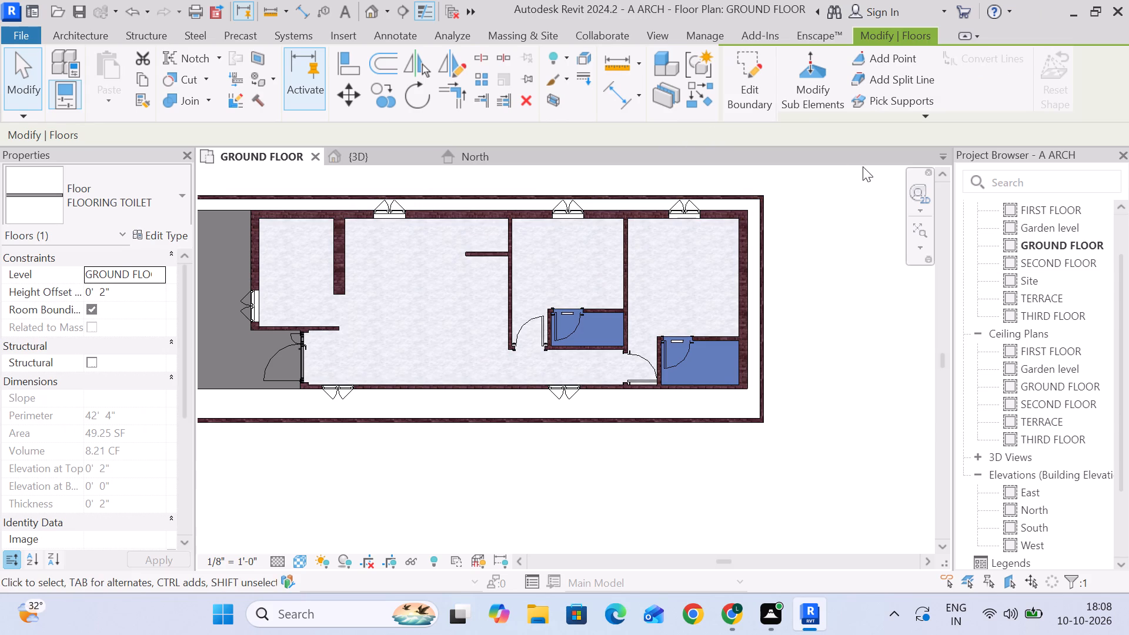
{"action": "key", "text": "Escape"}
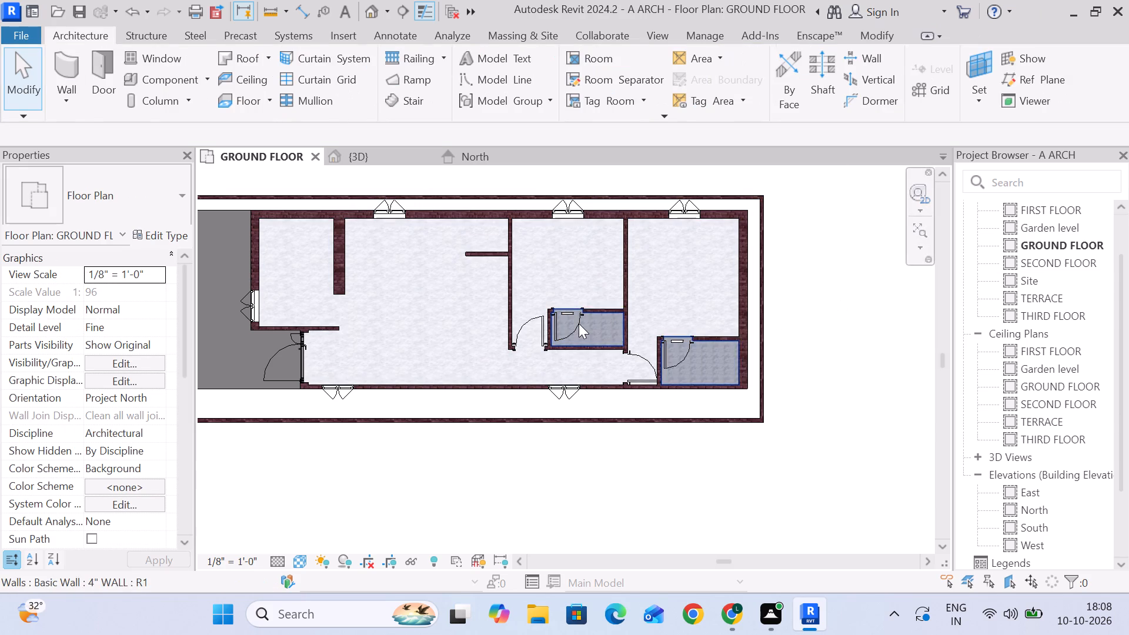
{"action": "scroll", "coordinate": [579, 318], "scroll_direction": "up", "scroll_amount": 4}
{"action": "scroll", "coordinate": [628, 305], "scroll_direction": "down", "scroll_amount": 2}
{"action": "middle_click_drag", "start_coordinate": [627, 316], "coordinate": [629, 333]}
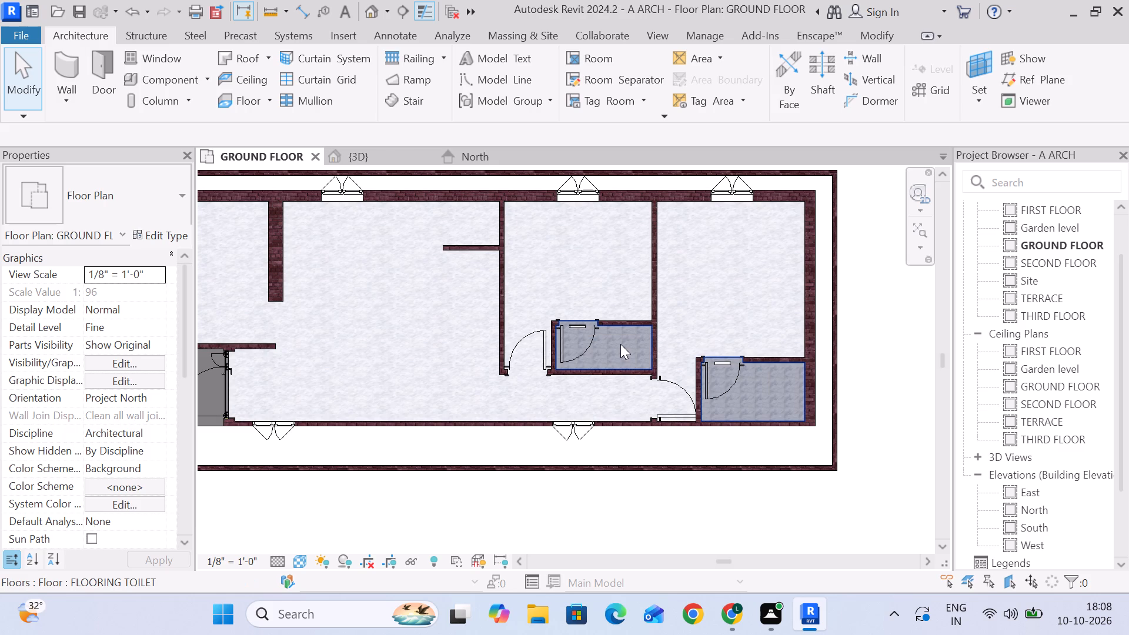
{"action": "left_click", "coordinate": [621, 344]}
{"action": "key", "text": "Escape"}
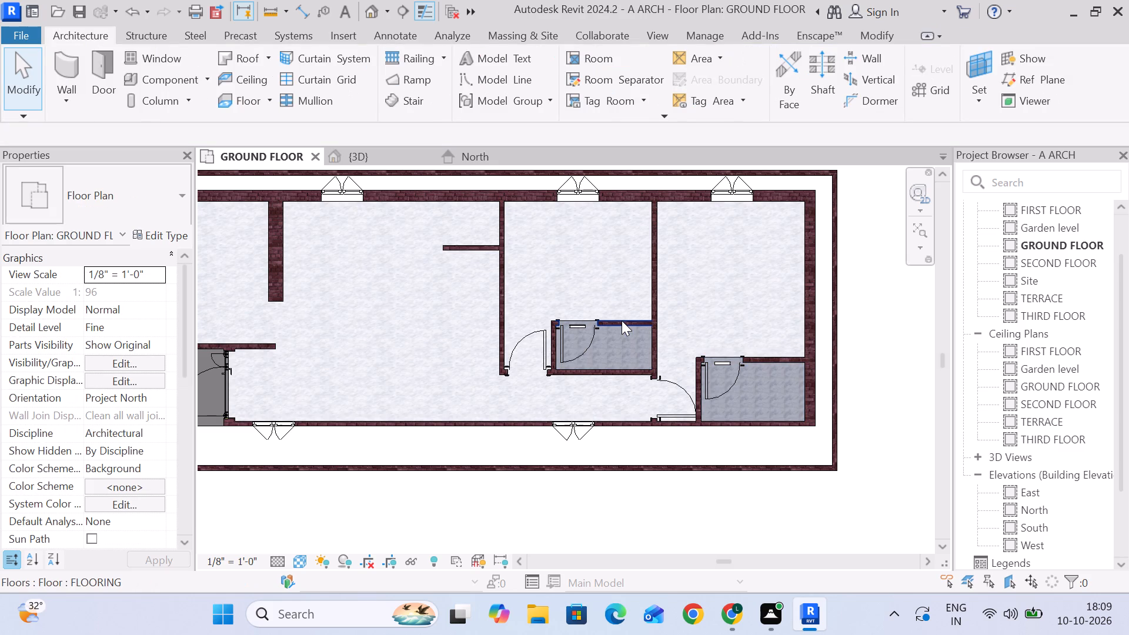
{"action": "left_click", "coordinate": [622, 320]}
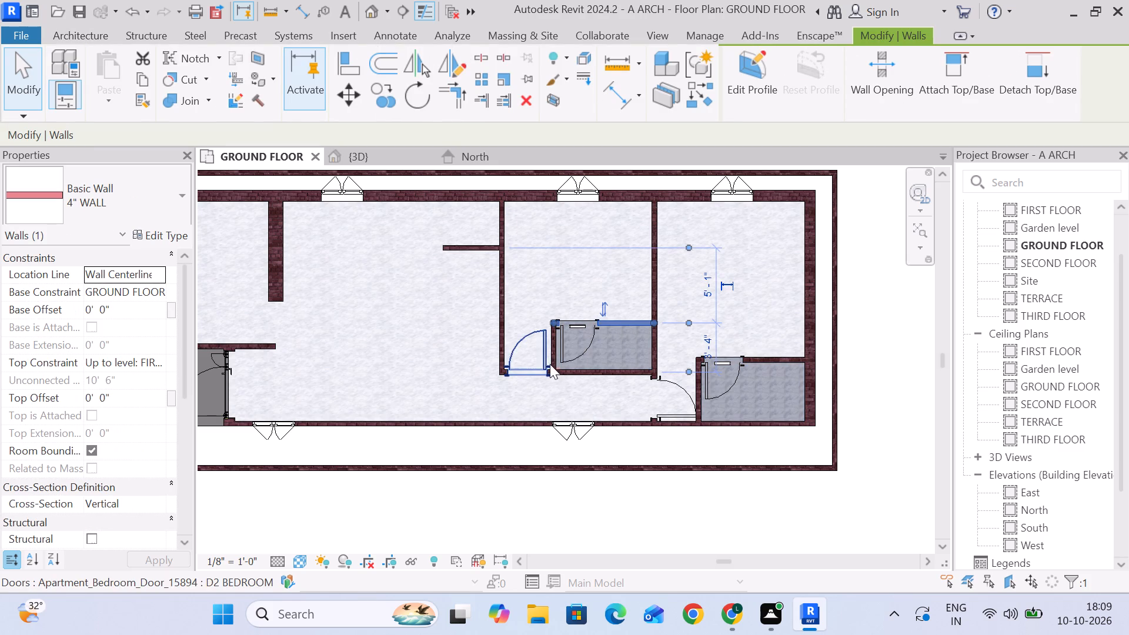
{"action": "scroll", "coordinate": [556, 348], "scroll_direction": "up", "scroll_amount": 5}
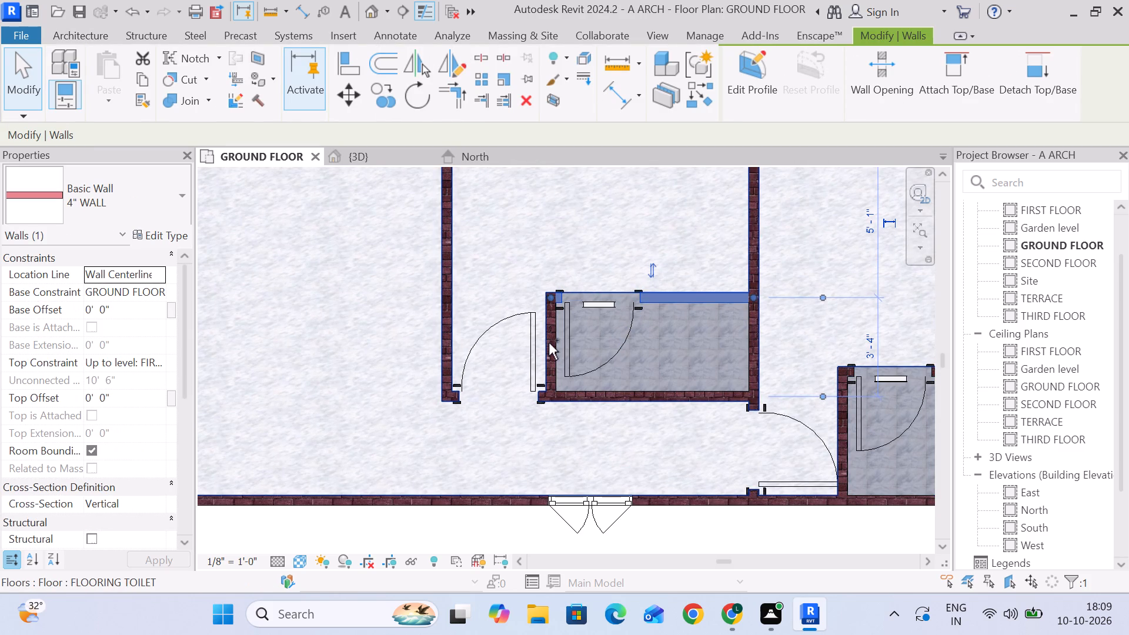
{"action": "left_click", "coordinate": [548, 333], "text": "ctrl"}
{"action": "key", "text": "Escape"}
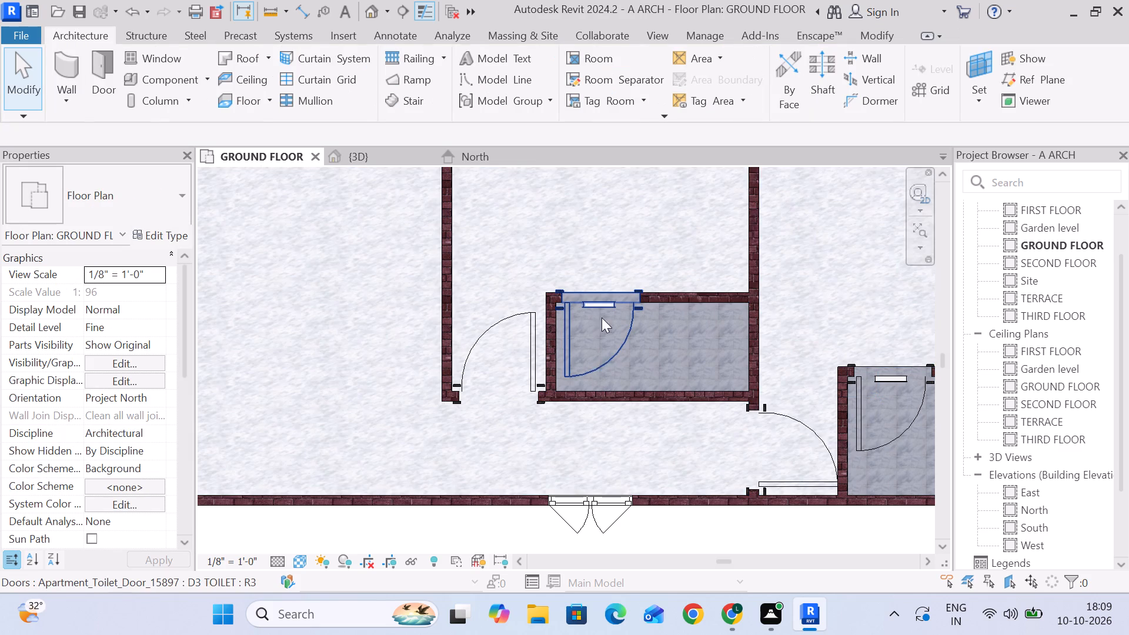
{"action": "scroll", "coordinate": [679, 267], "scroll_direction": "down", "scroll_amount": 5}
{"action": "middle_click_drag", "start_coordinate": [677, 266], "coordinate": [632, 360]}
{"action": "scroll", "coordinate": [629, 381], "scroll_direction": "up", "scroll_amount": 5}
{"action": "middle_click_drag", "start_coordinate": [659, 394], "coordinate": [626, 342]}
Measure the middle bedroom toilet's clear width and length between its inner wall faces with aligned dimensions.
{"action": "left_click", "coordinate": [634, 312]}
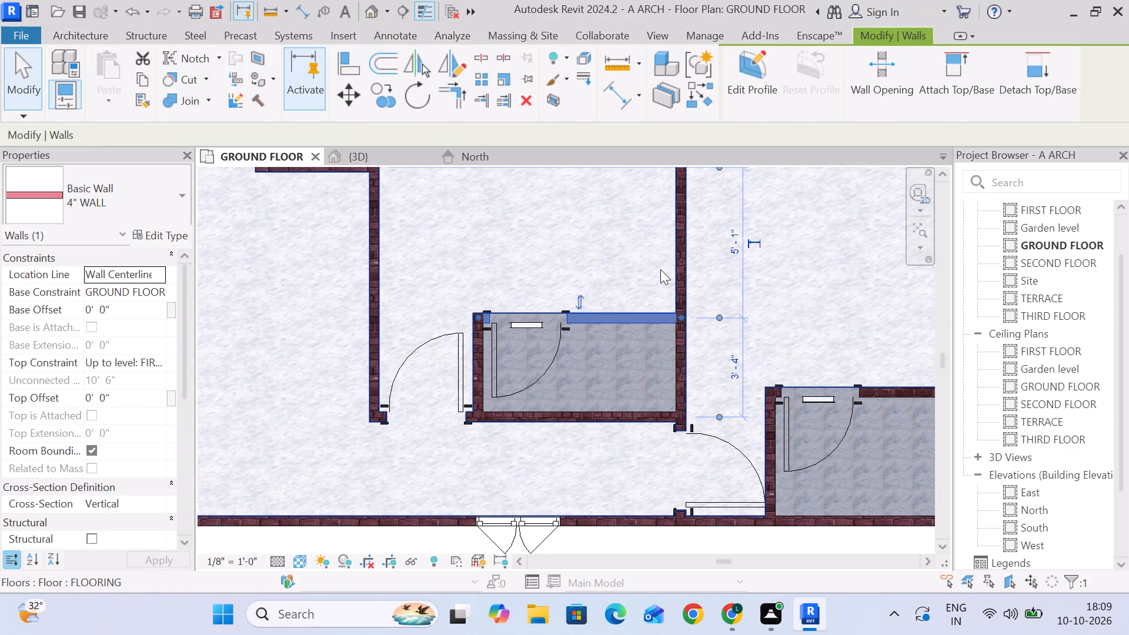
{"action": "left_click", "coordinate": [383, 37]}
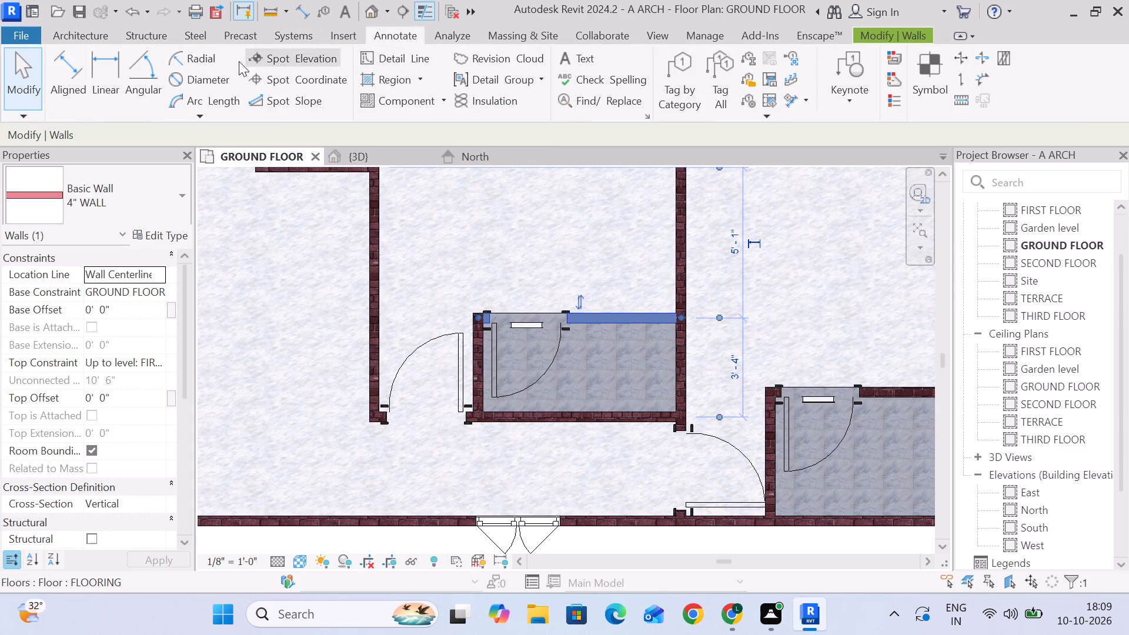
{"action": "left_click_drag", "start_coordinate": [49, 79], "coordinate": [56, 79]}
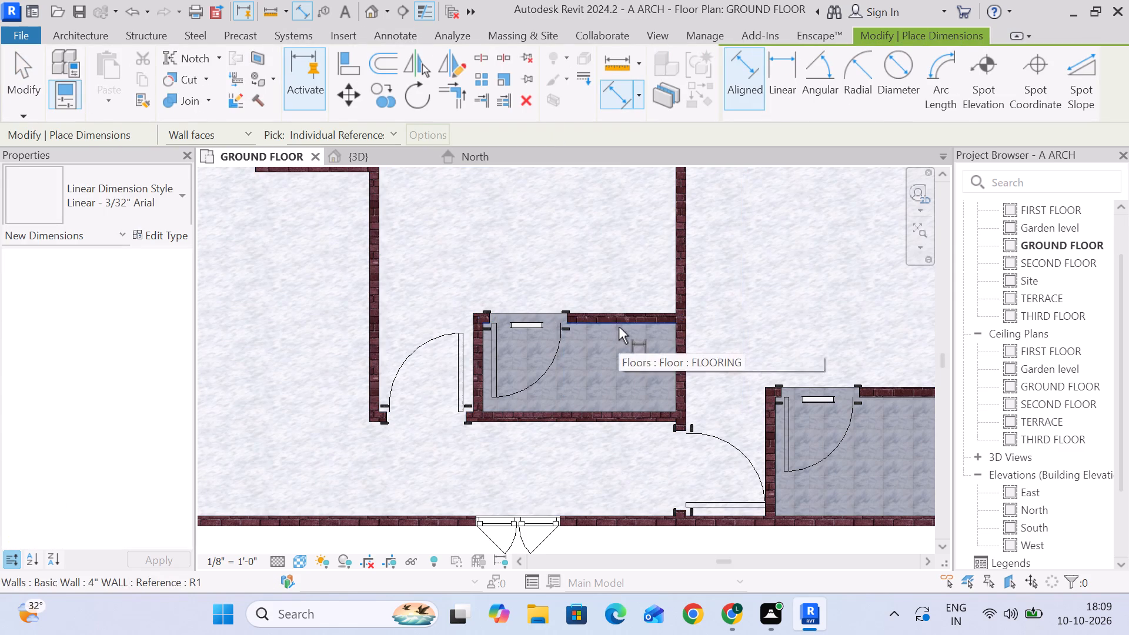
{"action": "left_click", "coordinate": [619, 327]}
{"action": "left_click", "coordinate": [633, 410]}
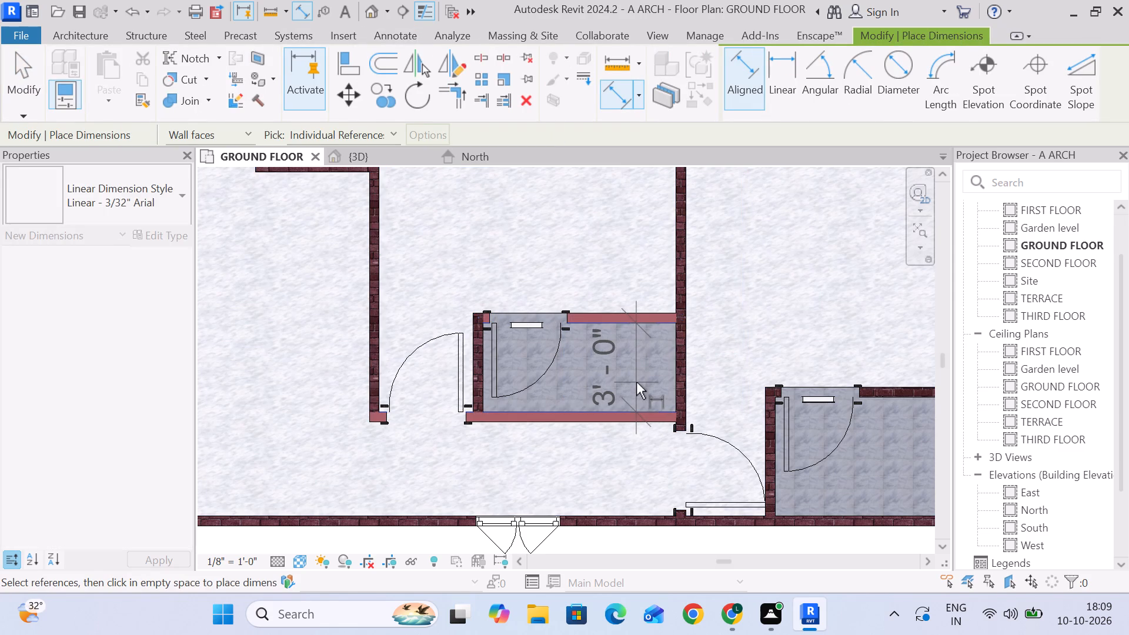
{"action": "key", "text": "Escape"}
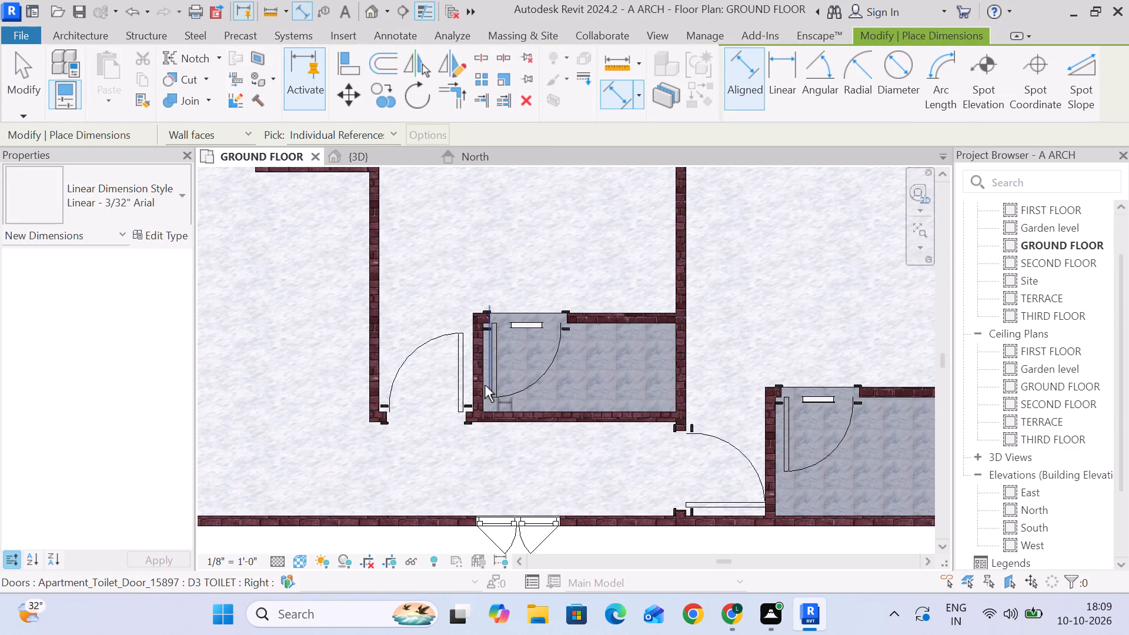
{"action": "scroll", "coordinate": [480, 387], "scroll_direction": "up", "scroll_amount": 5}
{"action": "left_click", "coordinate": [488, 385]}
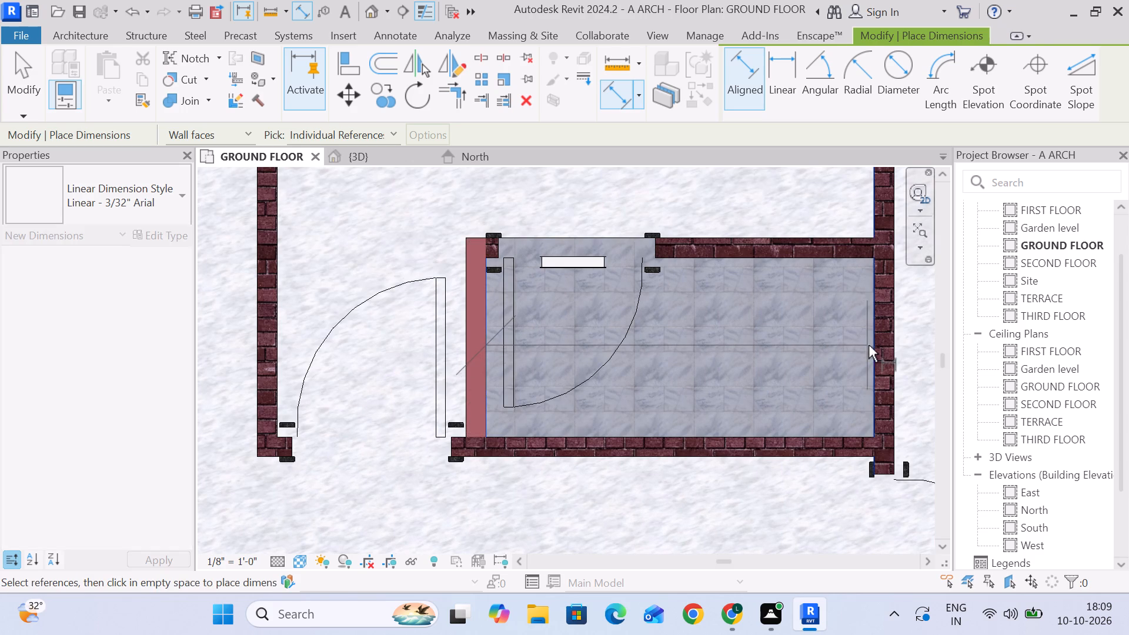
{"action": "left_click", "coordinate": [875, 346]}
{"action": "key", "text": "Escape"}
{"action": "scroll", "coordinate": [485, 266], "scroll_direction": "down", "scroll_amount": 4}
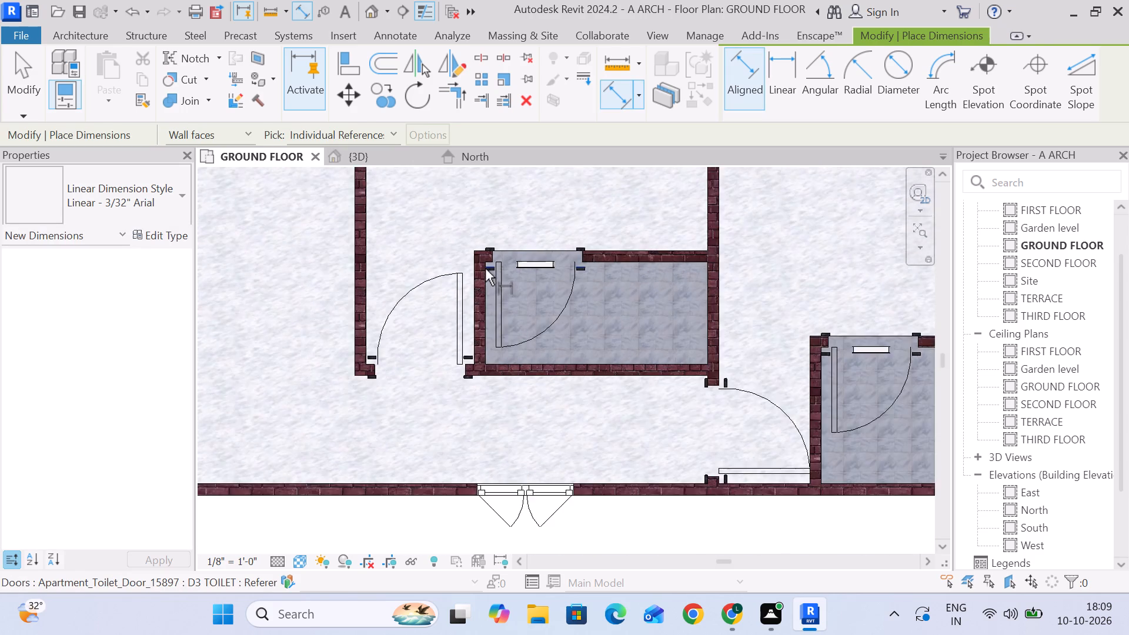
Draw an L-shaped 4" WALL enclosure in the middle bedroom's window-side corner, about 3' 6" wide and about 2' 1" from the toilet wall.
{"action": "scroll", "coordinate": [485, 269], "scroll_direction": "down", "scroll_amount": 7}
{"action": "middle_click_drag", "start_coordinate": [490, 271], "coordinate": [450, 333]}
{"action": "left_click", "coordinate": [74, 25]}
{"action": "left_click", "coordinate": [76, 35]}
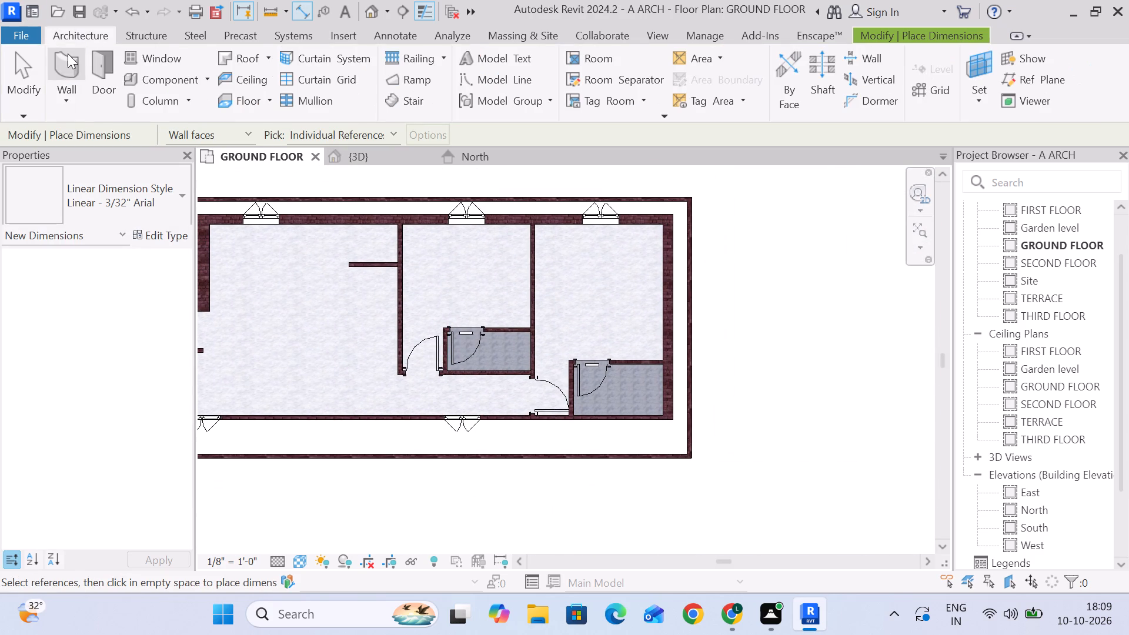
{"action": "left_click", "coordinate": [65, 63]}
{"action": "left_click", "coordinate": [115, 190]}
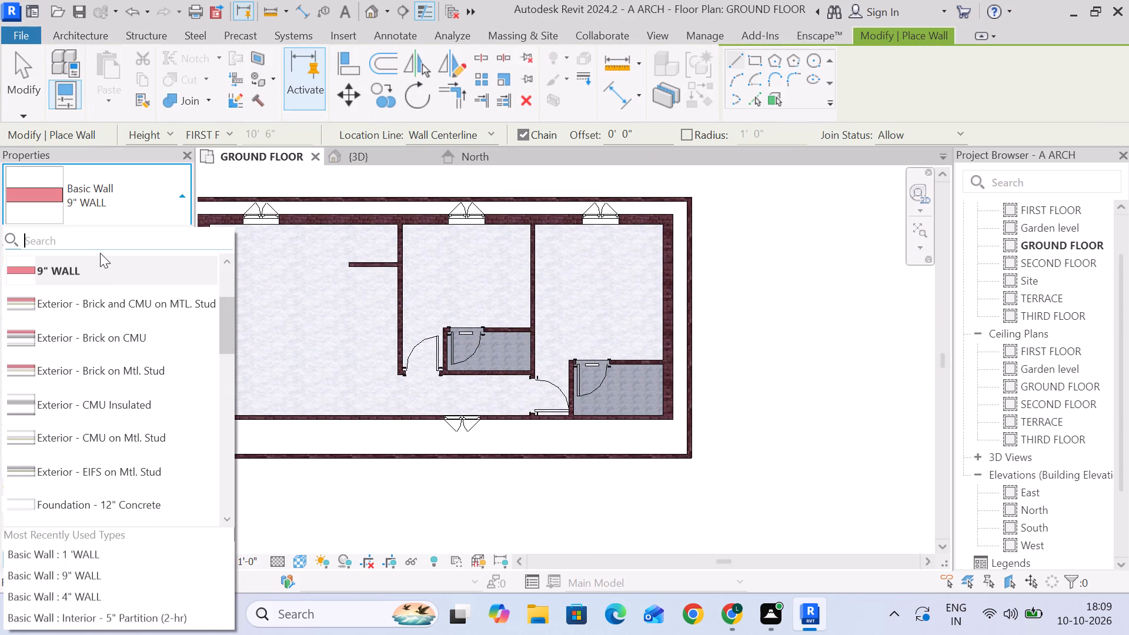
{"action": "scroll", "coordinate": [81, 285], "scroll_direction": "up", "scroll_amount": 5}
{"action": "left_click", "coordinate": [77, 332]}
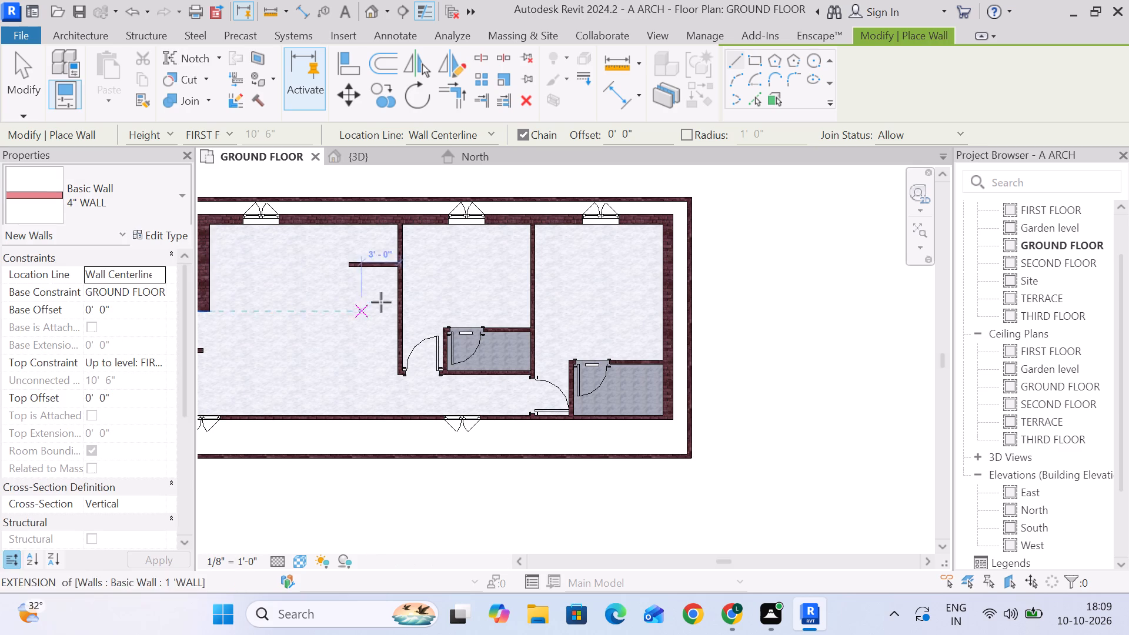
{"action": "scroll", "coordinate": [437, 246], "scroll_direction": "up", "scroll_amount": 5}
{"action": "scroll", "coordinate": [370, 206], "scroll_direction": "up", "scroll_amount": 4}
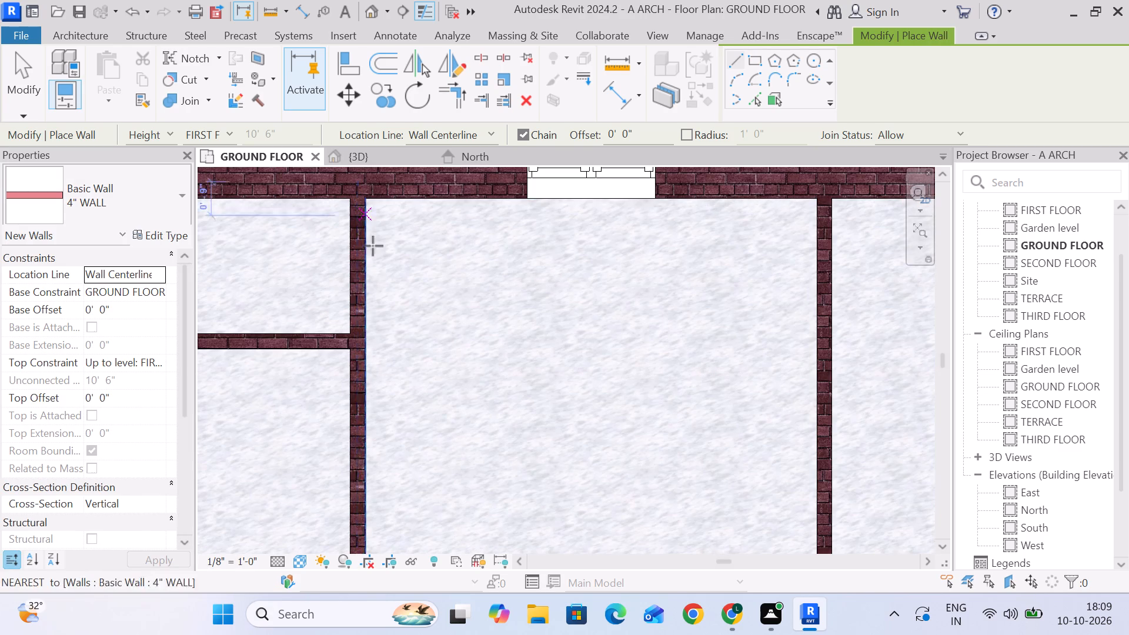
{"action": "scroll", "coordinate": [372, 390], "scroll_direction": "down", "scroll_amount": 6}
{"action": "scroll", "coordinate": [374, 397], "scroll_direction": "up", "scroll_amount": 5}
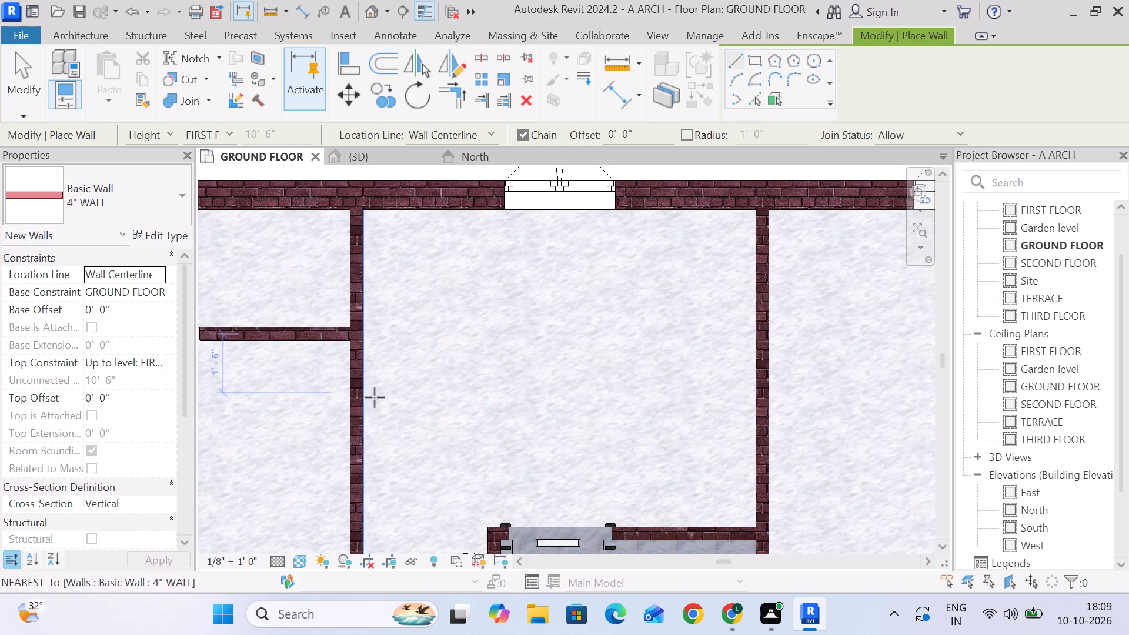
{"action": "left_click", "coordinate": [367, 451]}
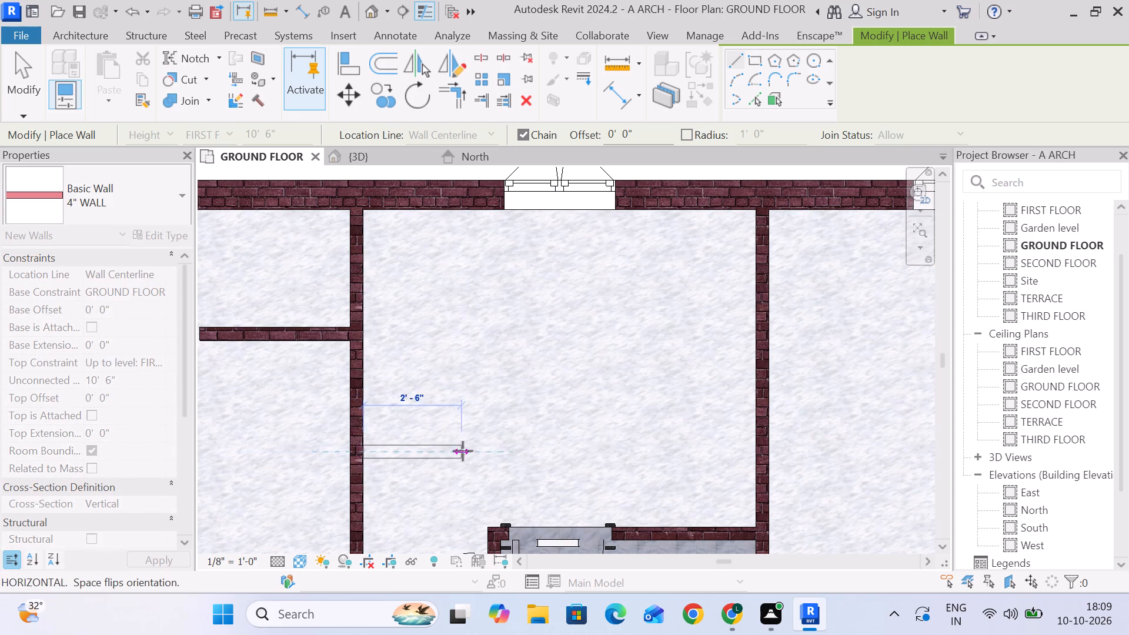
{"action": "left_click", "coordinate": [488, 451]}
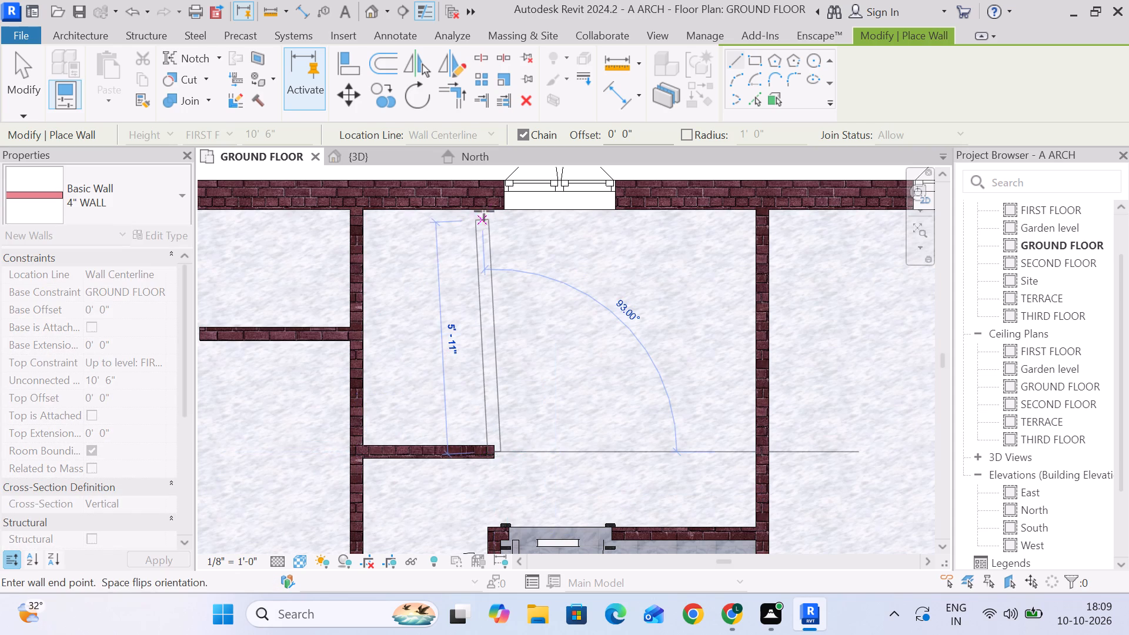
{"action": "left_click", "coordinate": [489, 209]}
{"action": "key", "text": "Escape"}
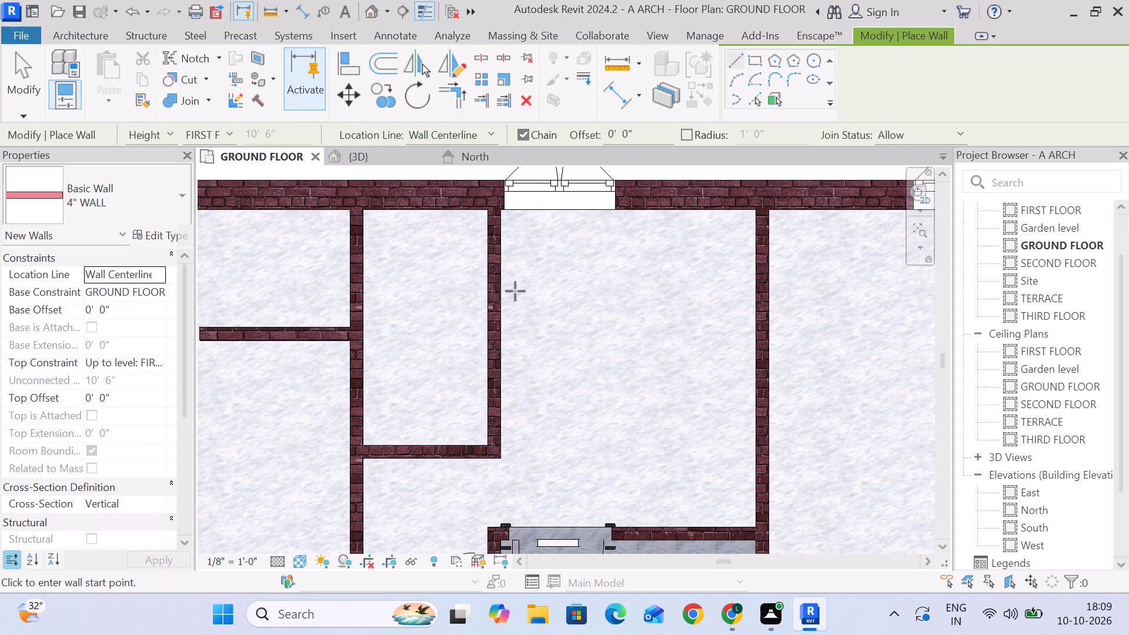
{"action": "left_click", "coordinate": [33, 72]}
Set the distance from the new enclosure's long wall to the parallel bedroom wall to 3' 1".
{"action": "scroll", "coordinate": [426, 444], "scroll_direction": "down", "scroll_amount": 4}
{"action": "middle_click_drag", "start_coordinate": [426, 443], "coordinate": [377, 397]}
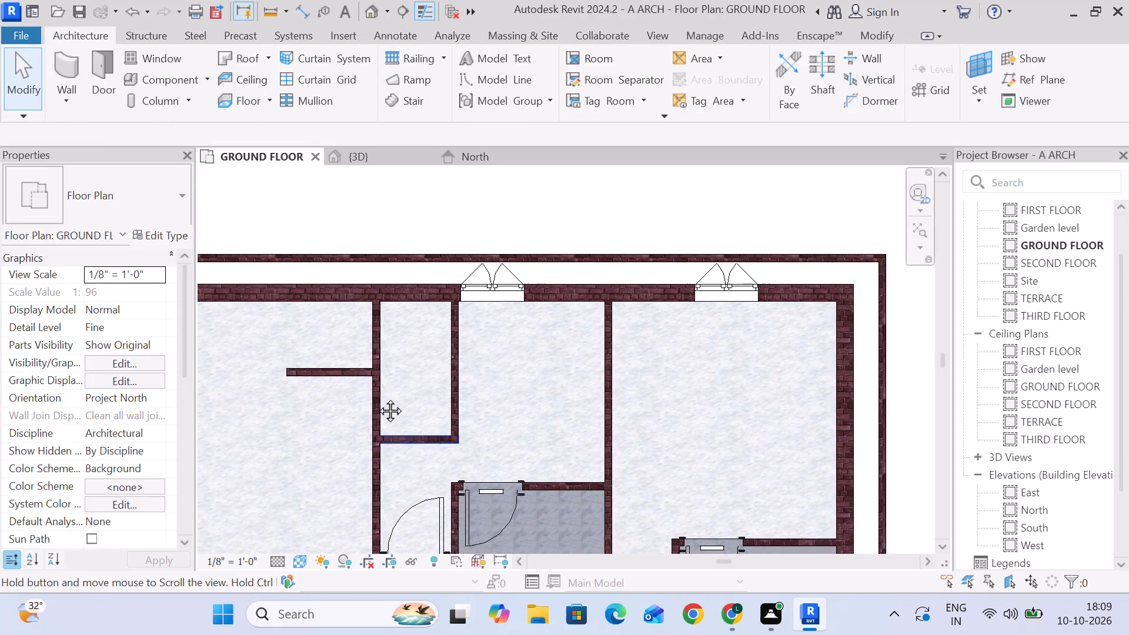
{"action": "middle_click_drag", "start_coordinate": [377, 397], "coordinate": [341, 343]}
{"action": "scroll", "coordinate": [345, 356], "scroll_direction": "up", "scroll_amount": 4}
{"action": "left_click", "coordinate": [351, 340]}
{"action": "scroll", "coordinate": [355, 339], "scroll_direction": "down", "scroll_amount": 1}
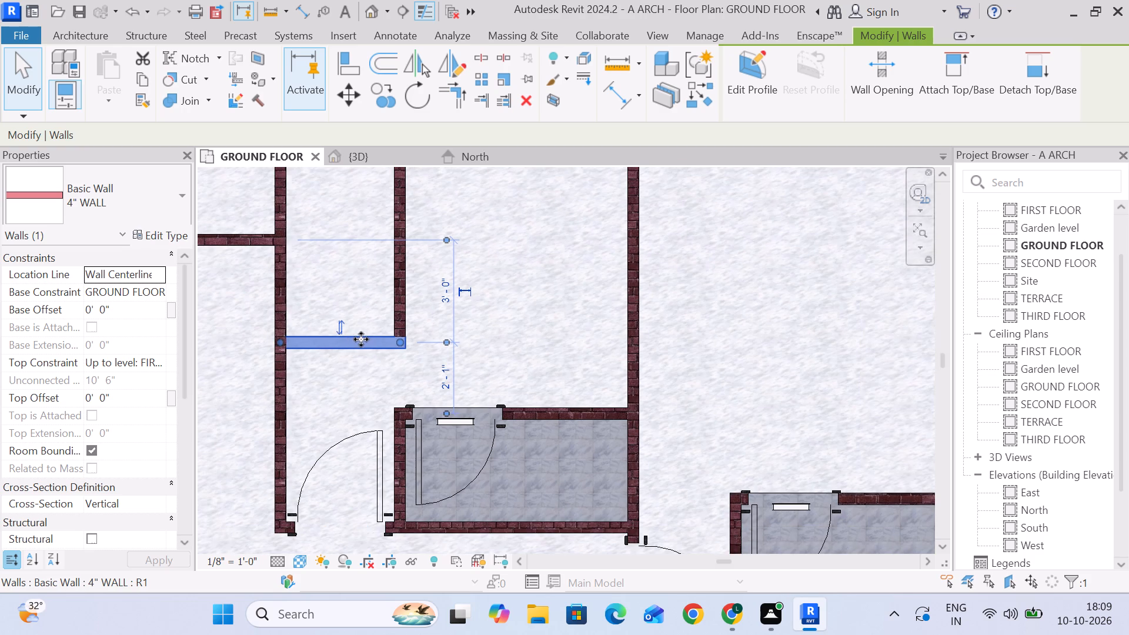
{"action": "middle_click_drag", "start_coordinate": [383, 357], "coordinate": [390, 391]}
{"action": "scroll", "coordinate": [390, 390], "scroll_direction": "down", "scroll_amount": 4}
{"action": "scroll", "coordinate": [390, 390], "scroll_direction": "up", "scroll_amount": 3}
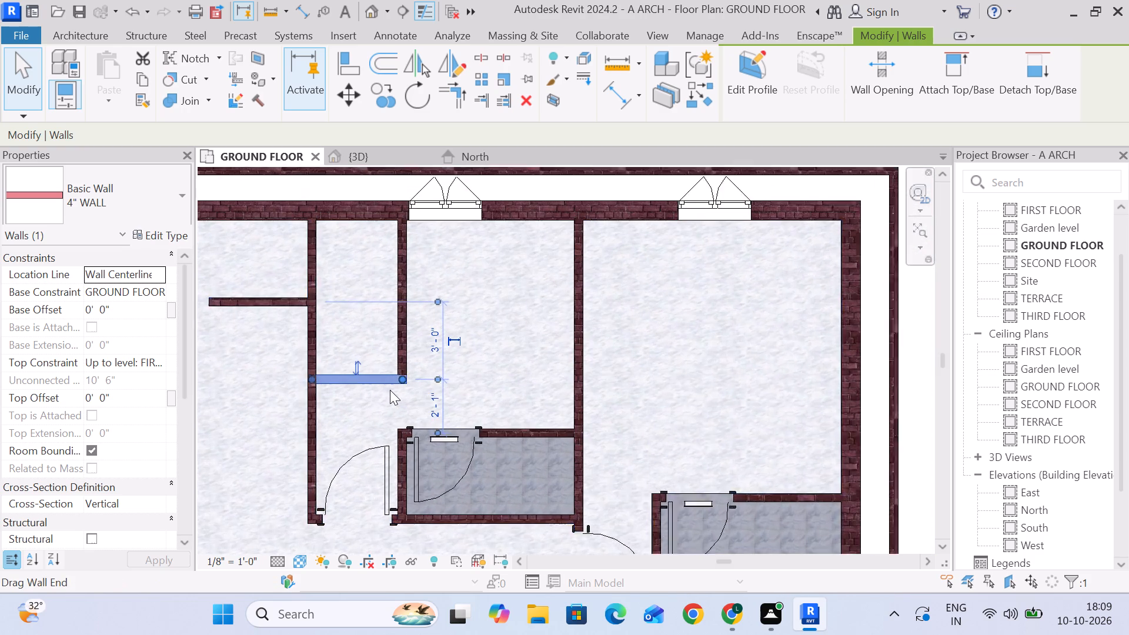
{"action": "scroll", "coordinate": [383, 388], "scroll_direction": "up", "scroll_amount": 2}
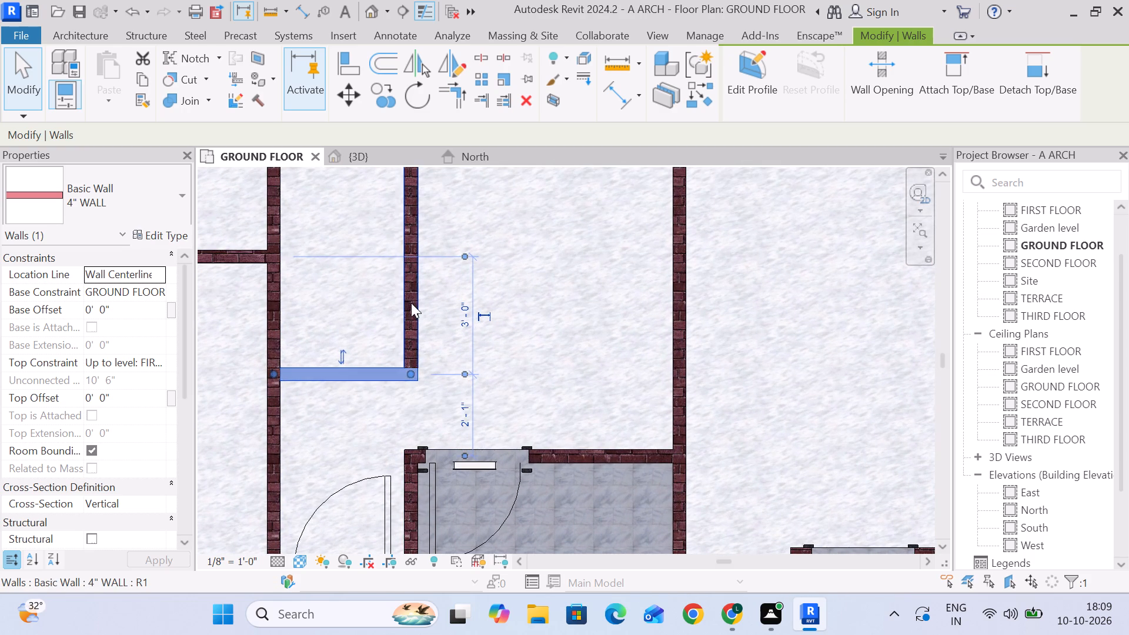
{"action": "left_click", "coordinate": [411, 303]}
{"action": "scroll", "coordinate": [369, 393], "scroll_direction": "down", "scroll_amount": 4}
{"action": "scroll", "coordinate": [340, 183], "scroll_direction": "up", "scroll_amount": 5}
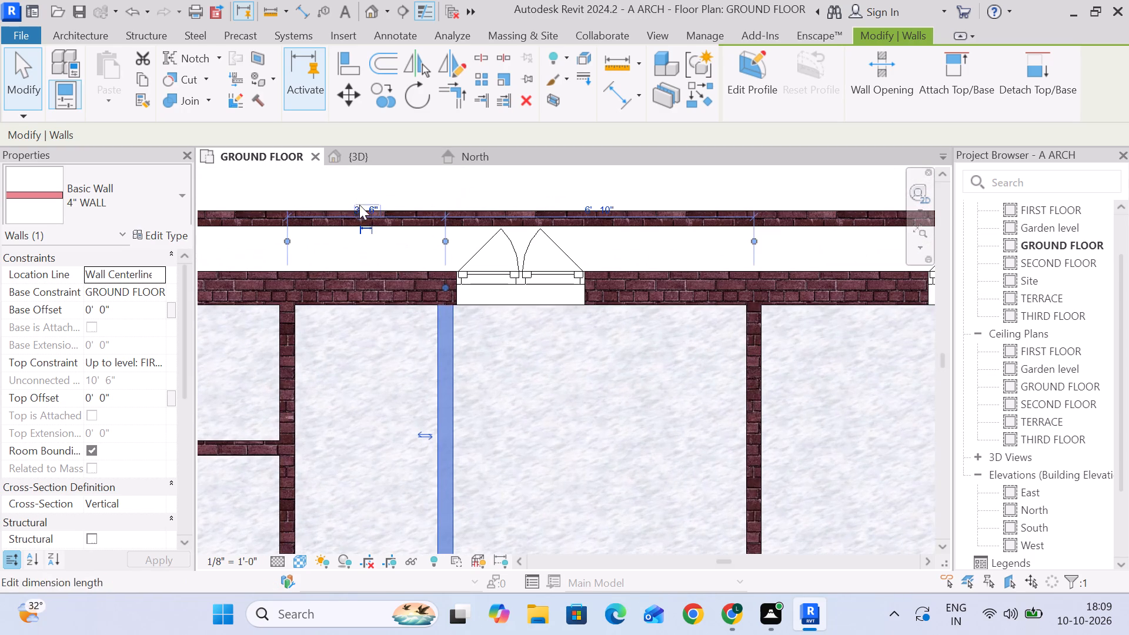
{"action": "left_click", "coordinate": [362, 210]}
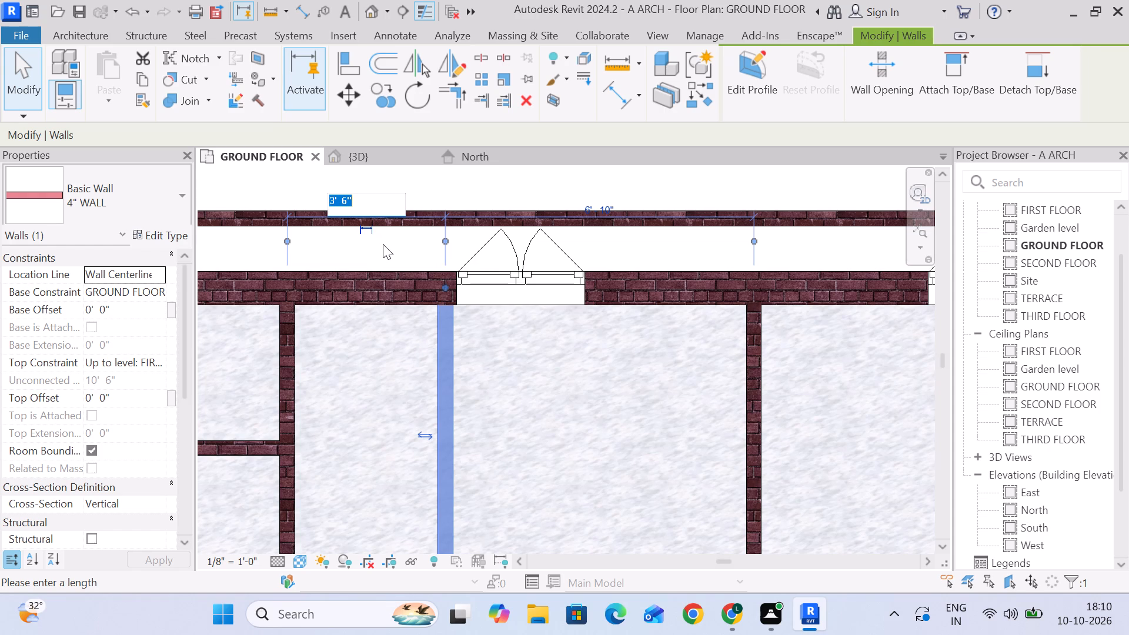
{"action": "key", "text": "3"}
{"action": "key", "text": "apostrophe"}
{"action": "key", "text": "1"}
{"action": "key", "text": "shift+quotedbl"}
{"action": "key", "text": "Return"}
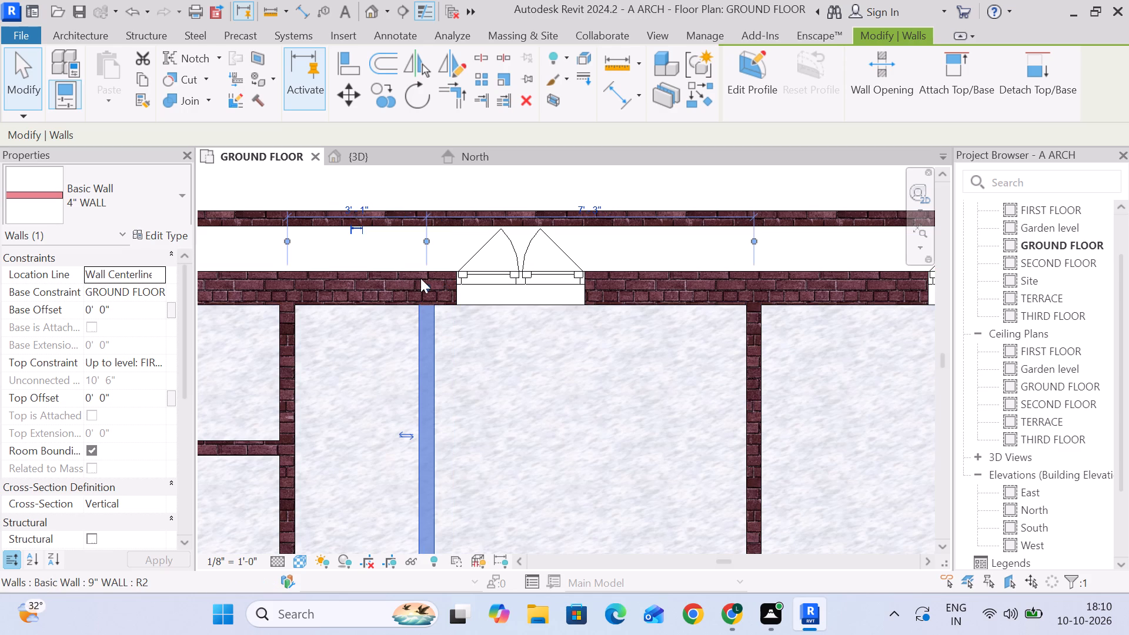
{"action": "scroll", "coordinate": [355, 320], "scroll_direction": "down", "scroll_amount": 3}
{"action": "middle_click_drag", "start_coordinate": [378, 383], "coordinate": [346, 246]}
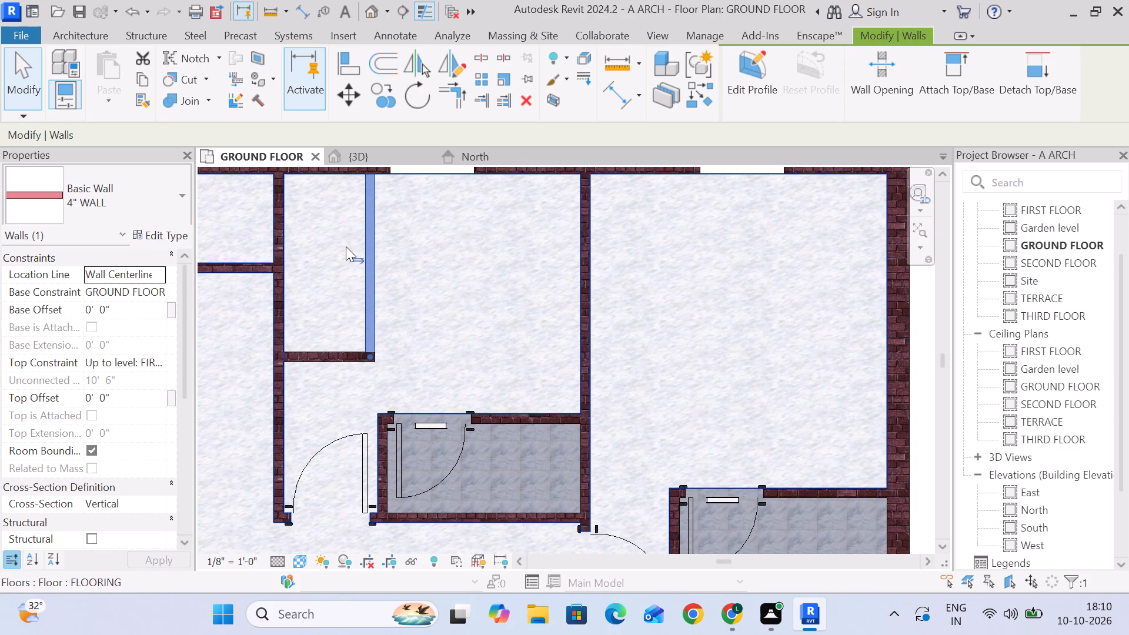
Examine the new wall enclosure against the middle bedroom's existing toilet and entrance door in the GROUND FLOOR plan.
{"action": "middle_click_drag", "start_coordinate": [349, 256], "coordinate": [359, 337]}
{"action": "middle_click_drag", "start_coordinate": [444, 382], "coordinate": [444, 231]}
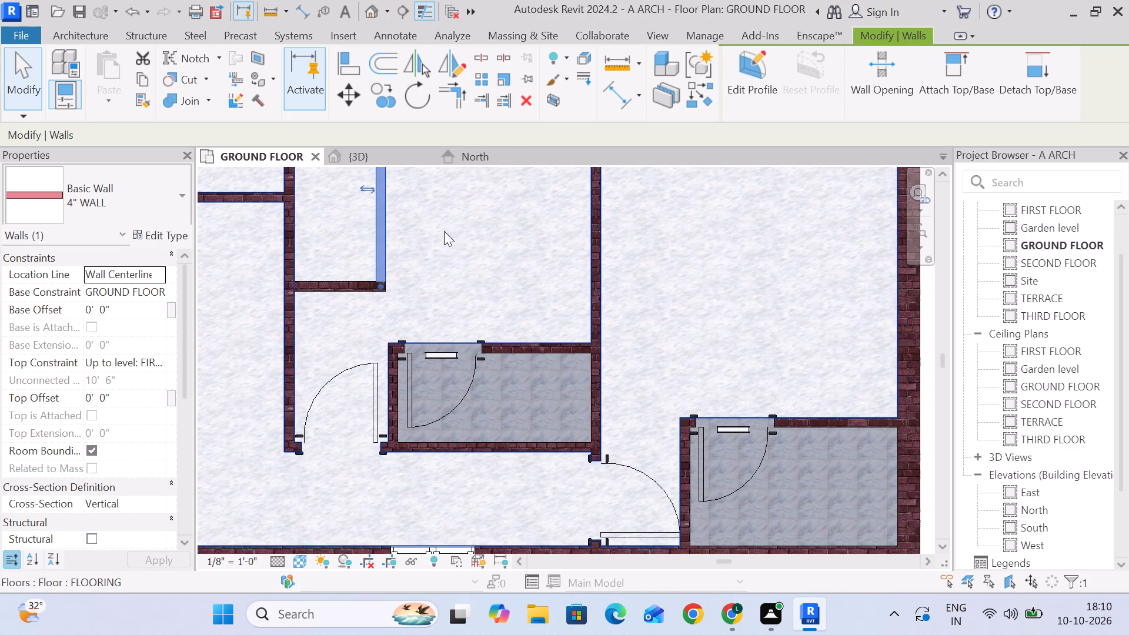
{"action": "scroll", "coordinate": [503, 366], "scroll_direction": "up", "scroll_amount": 5}
{"action": "scroll", "coordinate": [509, 366], "scroll_direction": "down", "scroll_amount": 6}
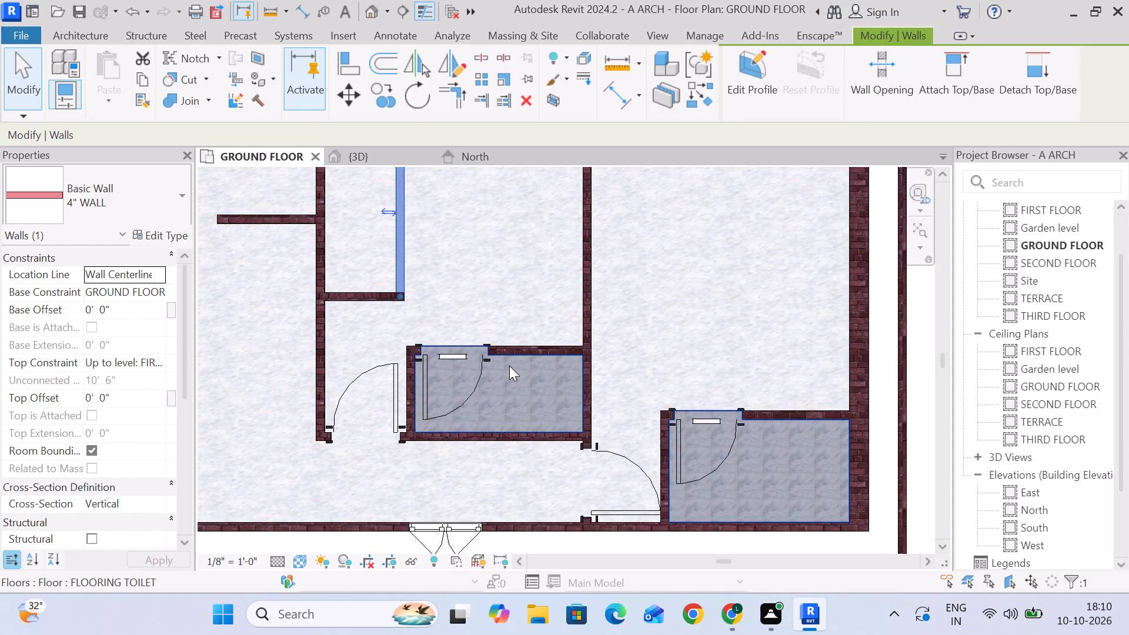
{"action": "scroll", "coordinate": [509, 366], "scroll_direction": "down", "scroll_amount": 4}
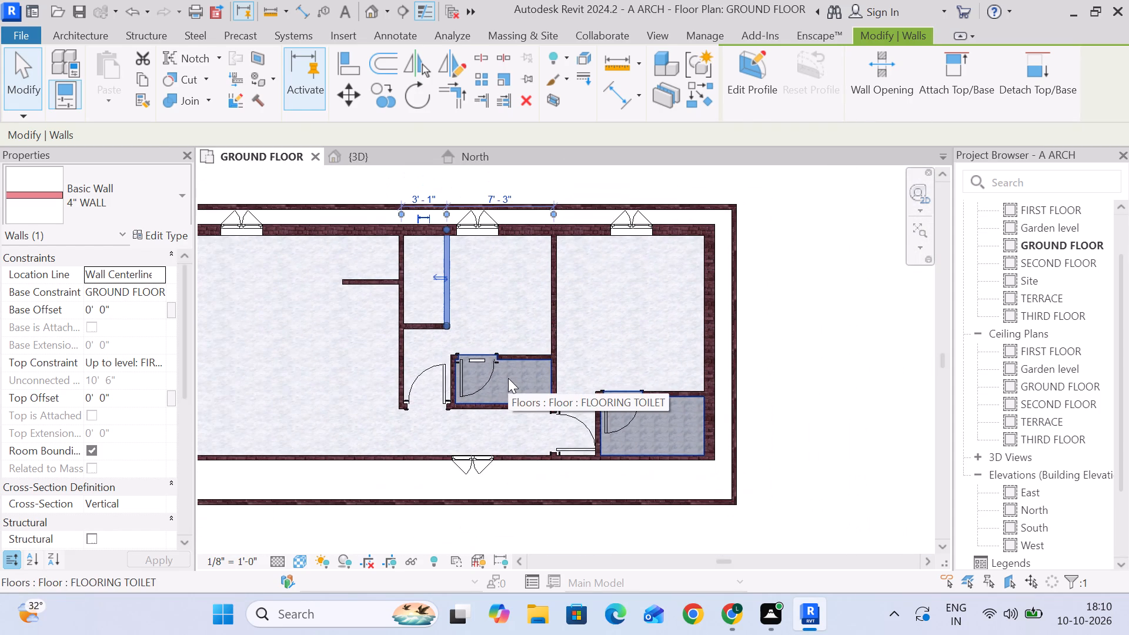
{"action": "scroll", "coordinate": [508, 378], "scroll_direction": "up", "scroll_amount": 7}
{"action": "scroll", "coordinate": [503, 379], "scroll_direction": "down", "scroll_amount": 6}
{"action": "scroll", "coordinate": [394, 259], "scroll_direction": "up", "scroll_amount": 3}
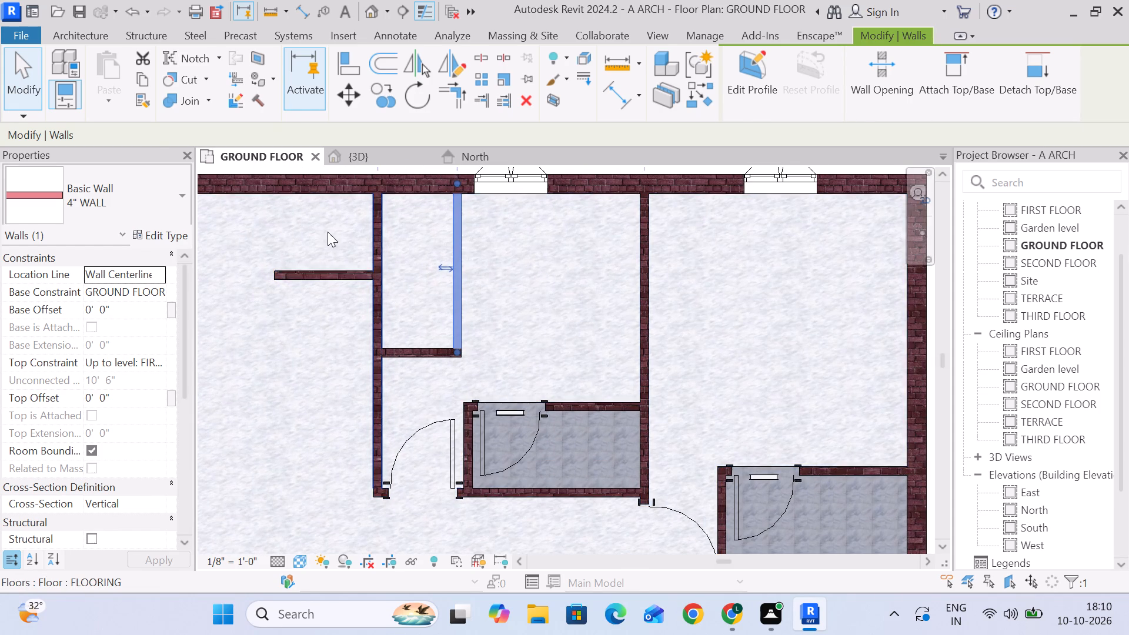
Place an aligned dimension across the new enclosure's clear width, between the inner faces of its two long walls.
{"action": "left_click", "coordinate": [382, 36]}
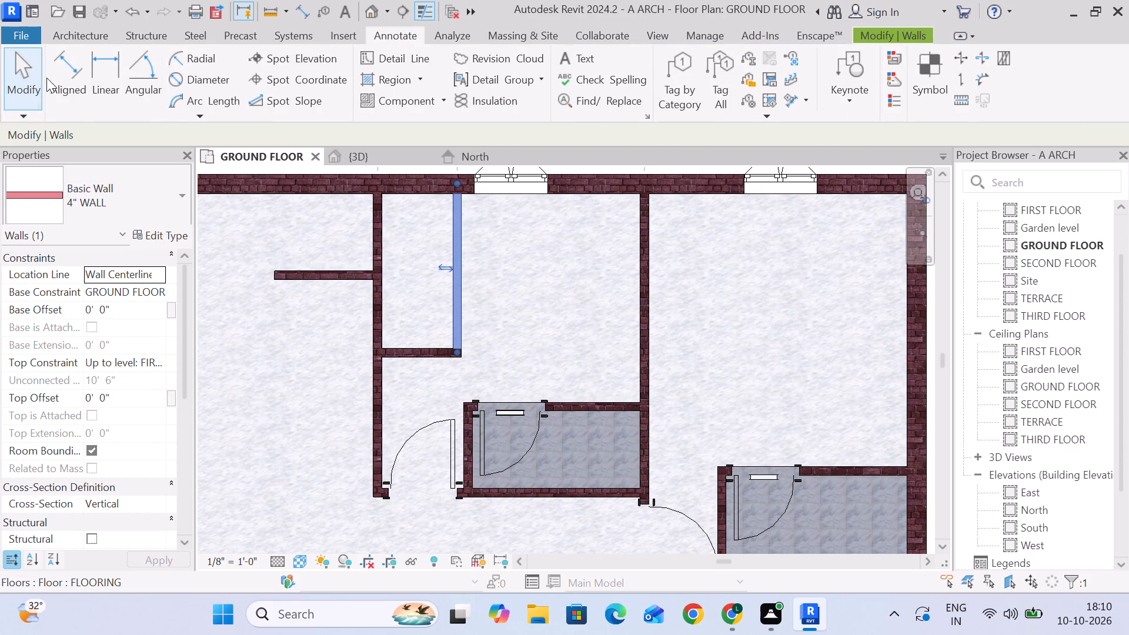
{"action": "left_click", "coordinate": [53, 78]}
{"action": "scroll", "coordinate": [388, 310], "scroll_direction": "up", "scroll_amount": 5}
{"action": "left_click", "coordinate": [374, 302]}
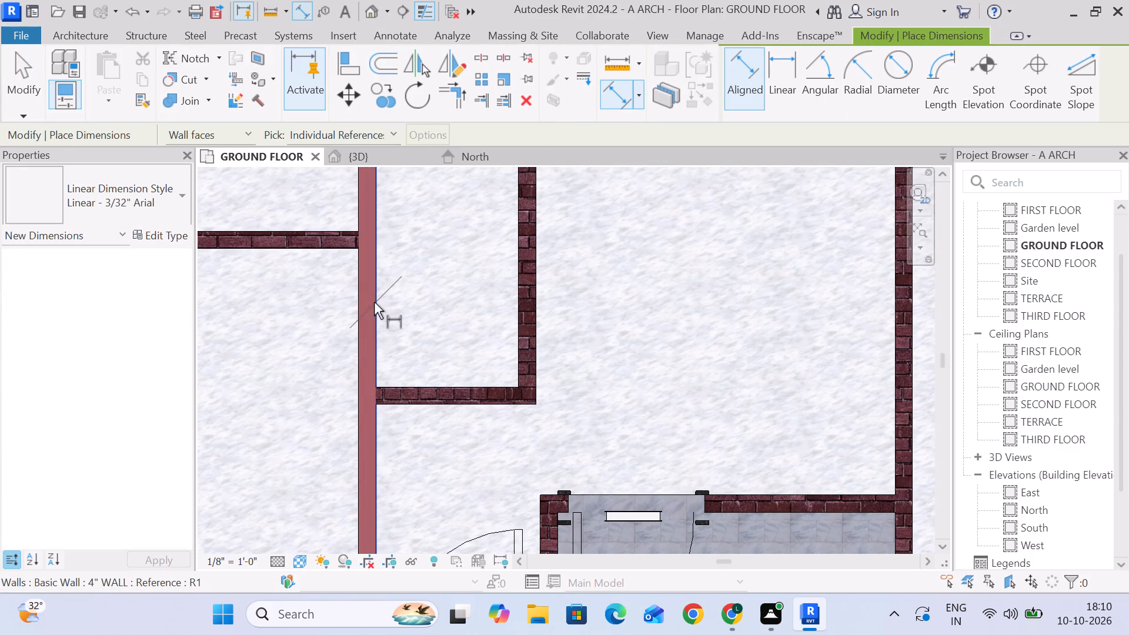
{"action": "left_click", "coordinate": [519, 255]}
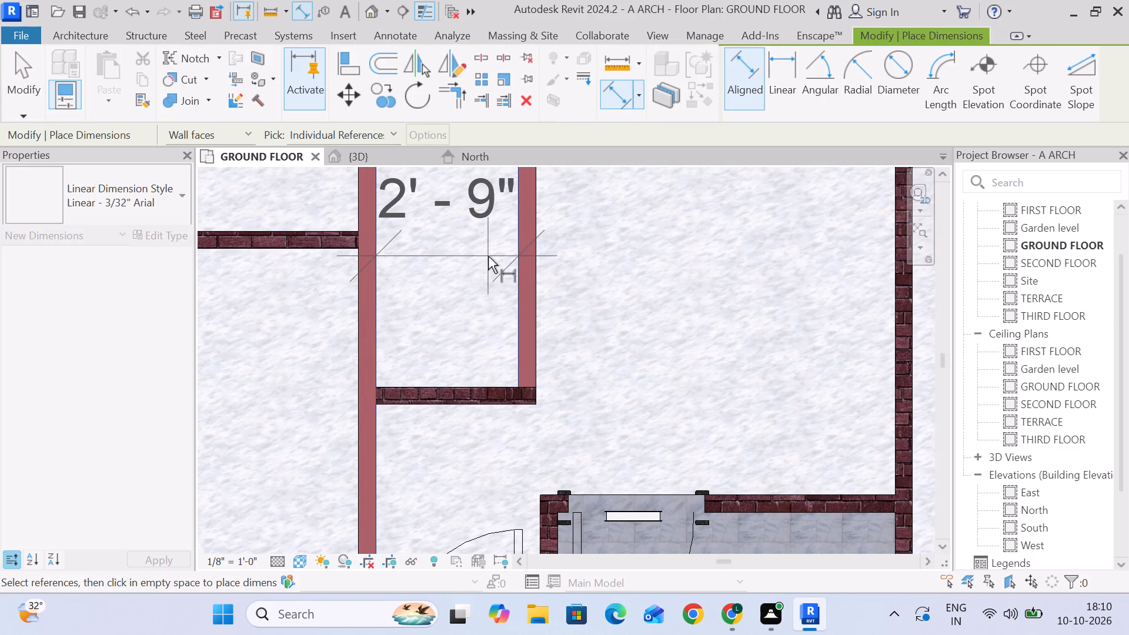
{"action": "scroll", "coordinate": [488, 258], "scroll_direction": "down", "scroll_amount": 4}
{"action": "middle_click_drag", "start_coordinate": [489, 264], "coordinate": [490, 370]}
{"action": "left_click", "coordinate": [496, 355]}
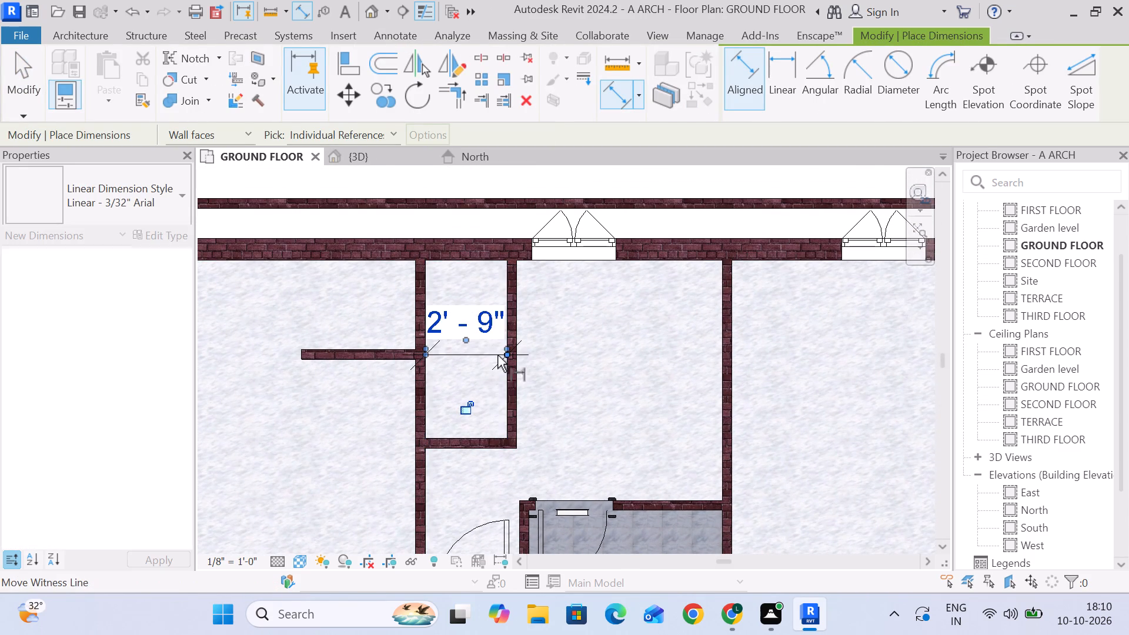
Set the new enclosure's clear width to 3' 0" by moving its new long wall.
{"action": "left_click", "coordinate": [37, 74]}
{"action": "scroll", "coordinate": [423, 302], "scroll_direction": "up", "scroll_amount": 6}
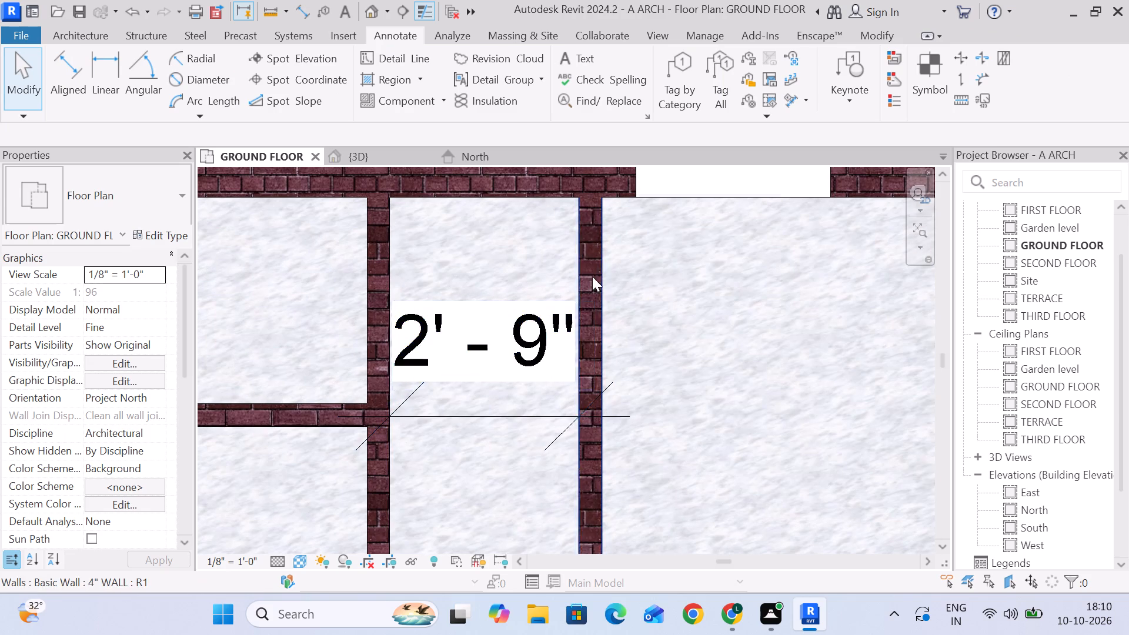
{"action": "left_click", "coordinate": [597, 254]}
{"action": "left_click", "coordinate": [486, 382]}
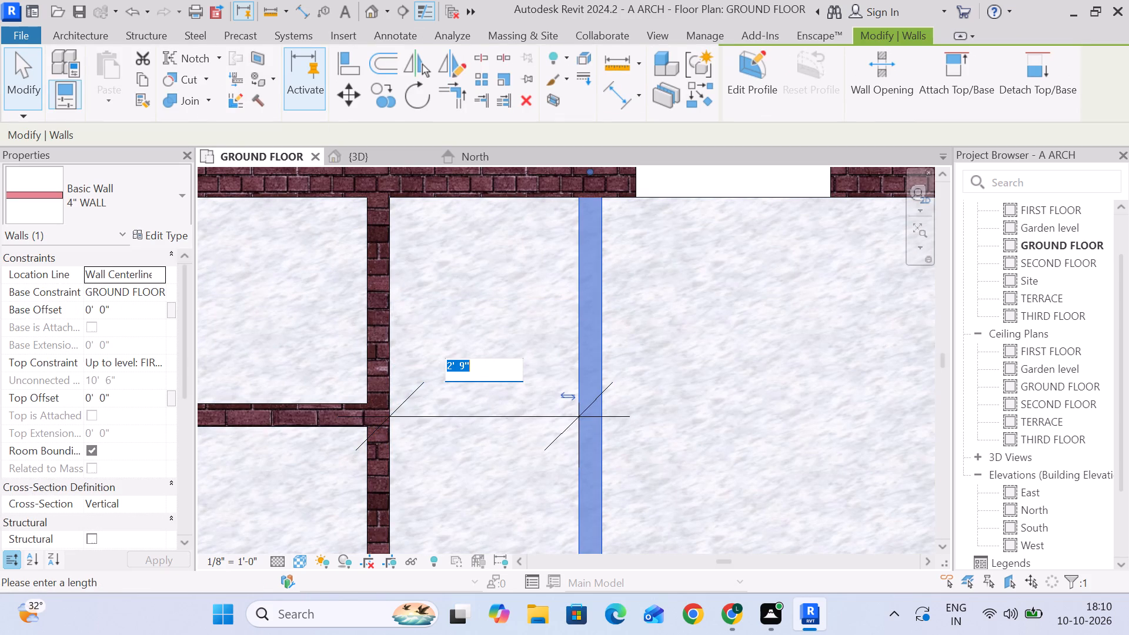
{"action": "key", "text": "3"}
{"action": "key", "text": "Return"}
{"action": "scroll", "coordinate": [491, 376], "scroll_direction": "down", "scroll_amount": 6}
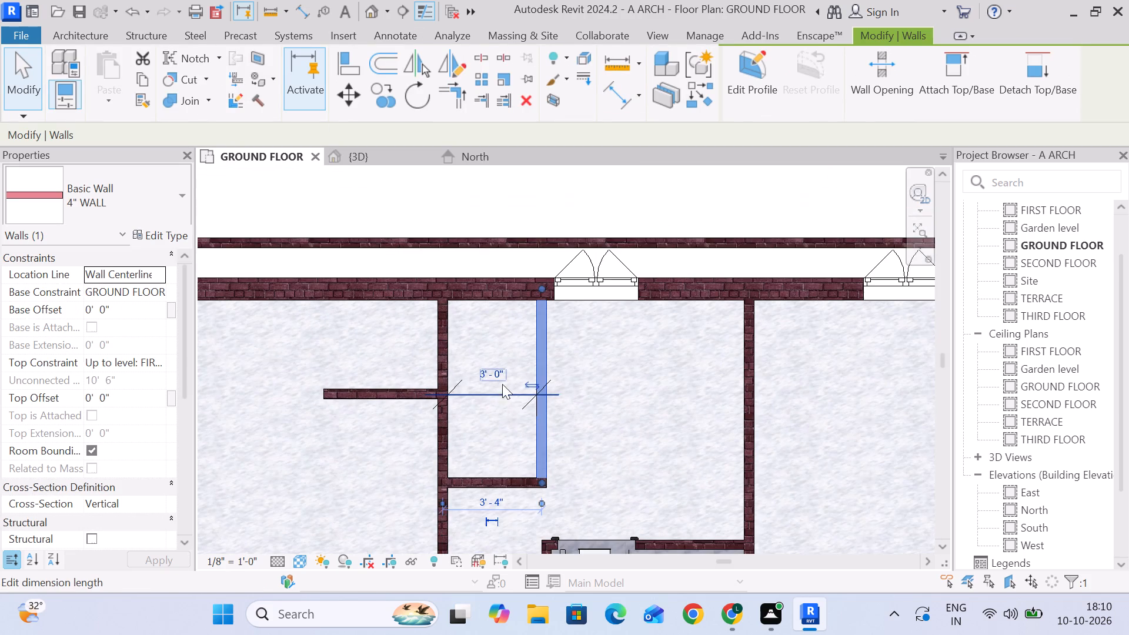
{"action": "middle_click_drag", "start_coordinate": [526, 411], "coordinate": [462, 253]}
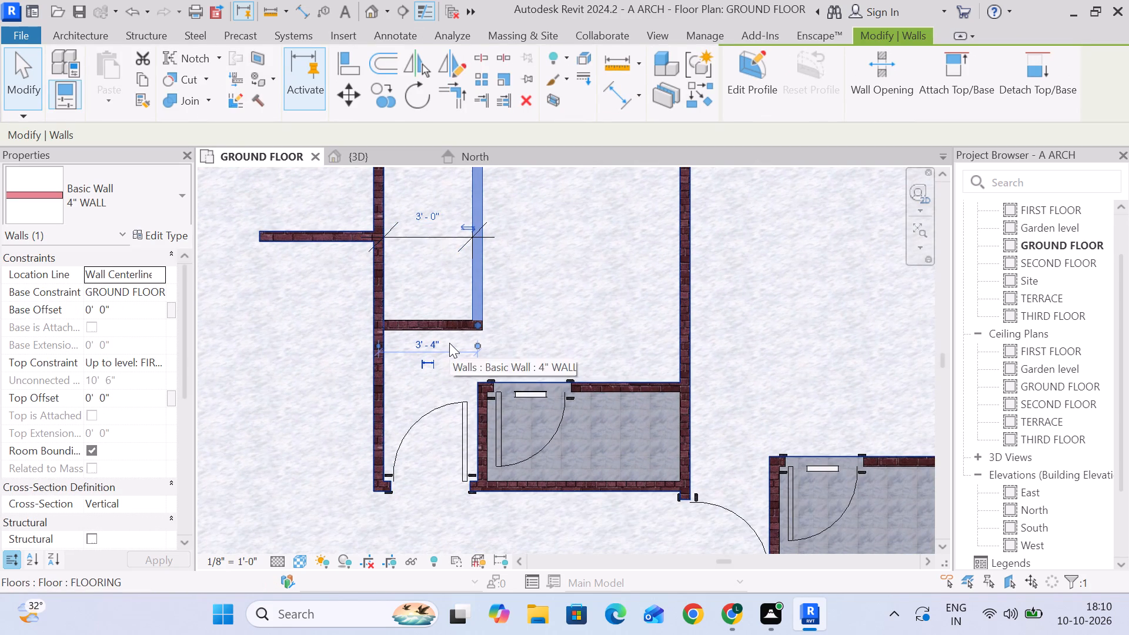
{"action": "key", "text": "Escape"}
Place an aligned dimension along the enclosure's clear length, from the window-side exterior wall's inner face to the short wall's inner face.
{"action": "scroll", "coordinate": [429, 325], "scroll_direction": "up", "scroll_amount": 5}
{"action": "left_click", "coordinate": [429, 325]}
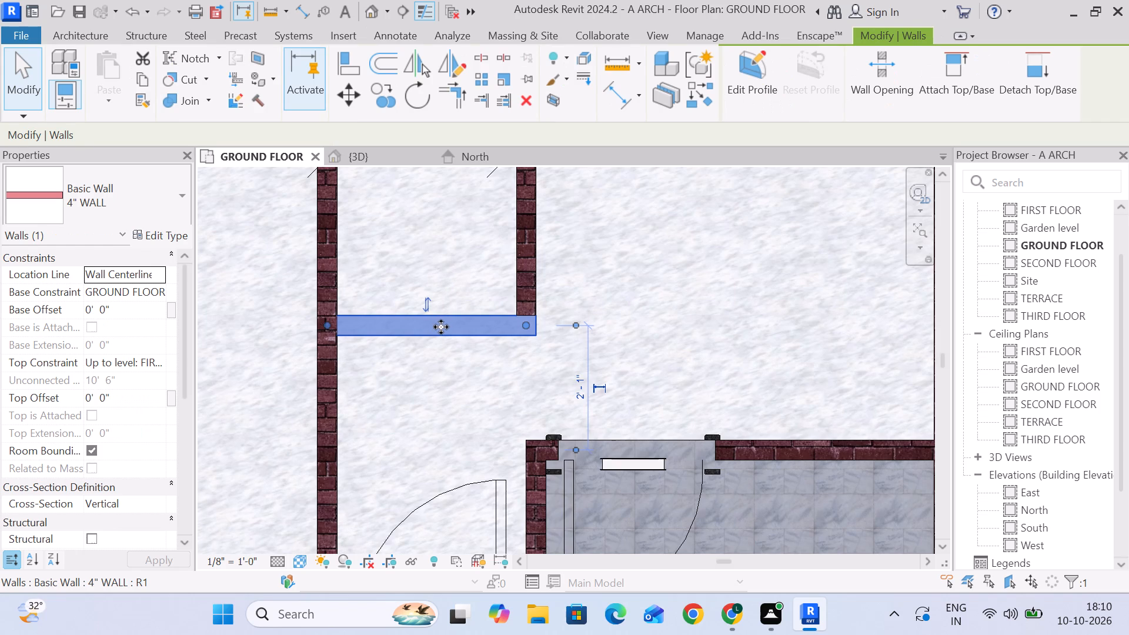
{"action": "scroll", "coordinate": [442, 327], "scroll_direction": "down", "scroll_amount": 3}
{"action": "middle_click_drag", "start_coordinate": [465, 363], "coordinate": [465, 432]}
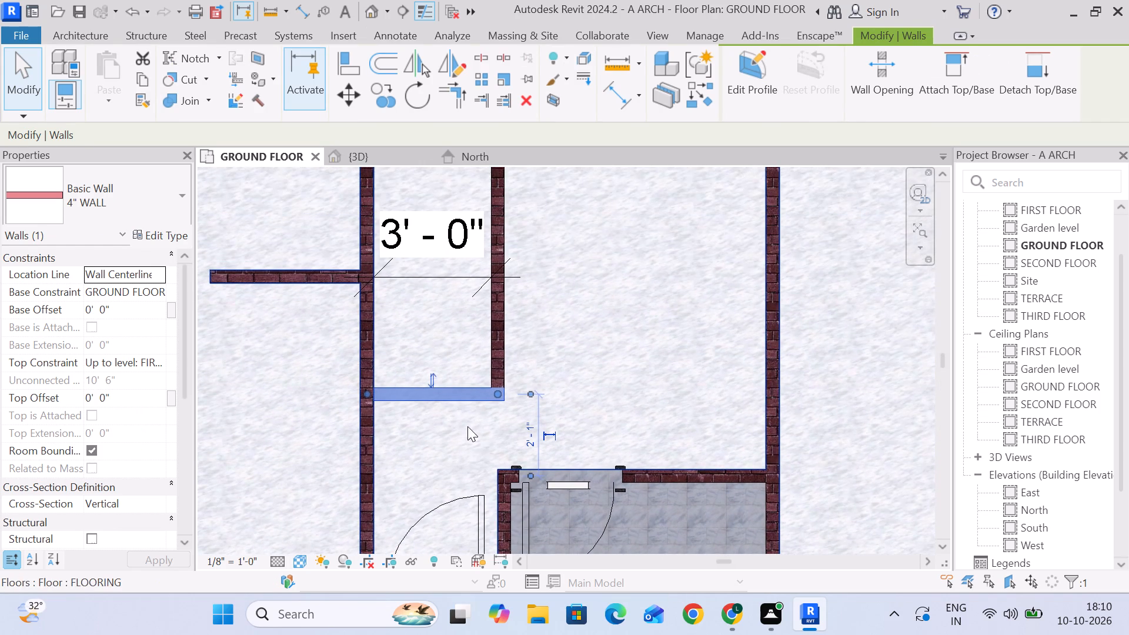
{"action": "scroll", "coordinate": [471, 411], "scroll_direction": "down", "scroll_amount": 4}
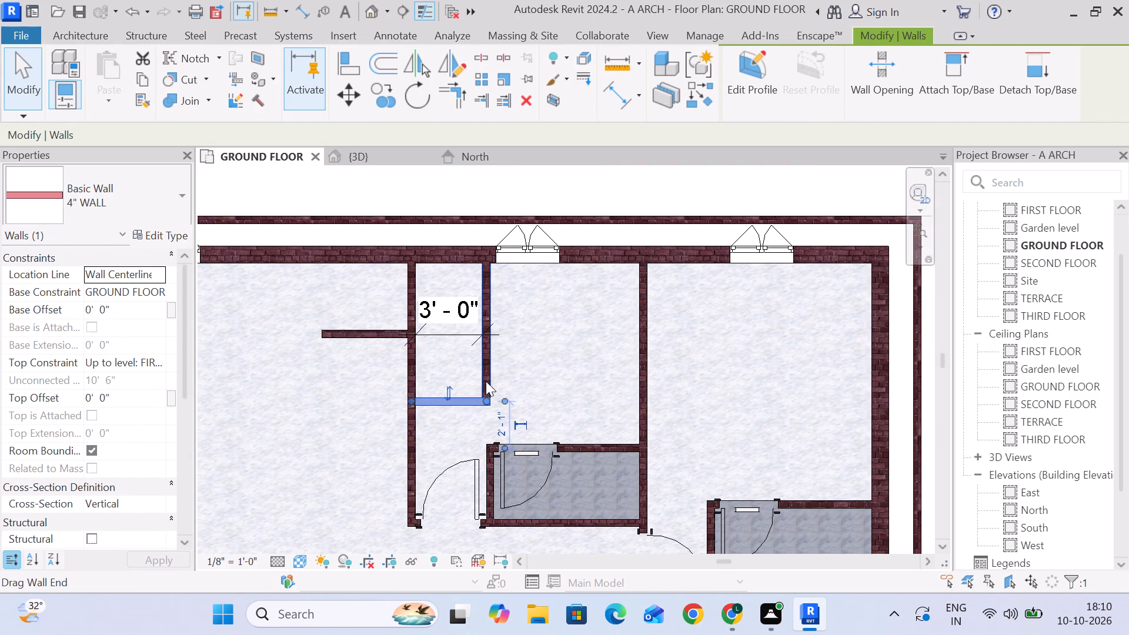
{"action": "left_click", "coordinate": [386, 31]}
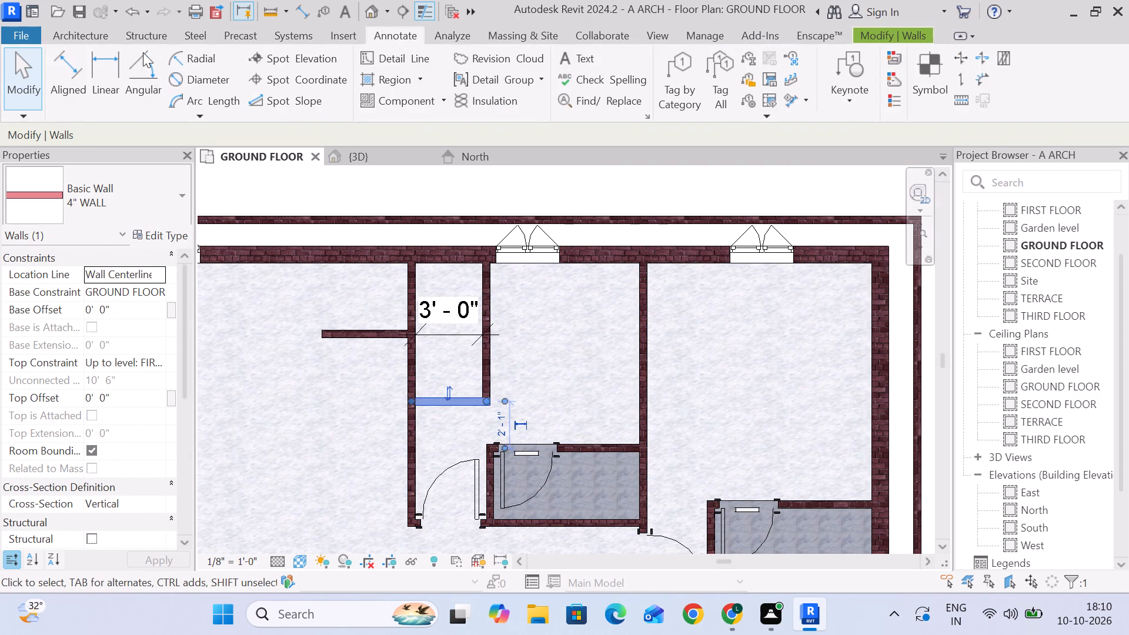
{"action": "left_click", "coordinate": [68, 73]}
{"action": "scroll", "coordinate": [456, 266], "scroll_direction": "up", "scroll_amount": 5}
{"action": "left_click", "coordinate": [460, 262]}
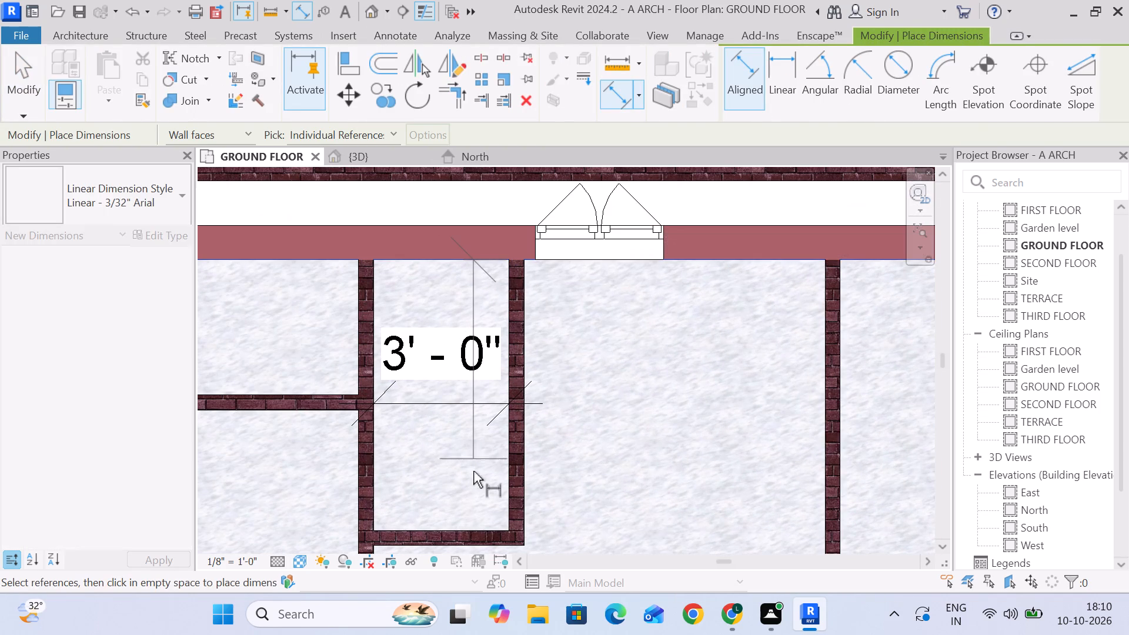
{"action": "left_click", "coordinate": [476, 532]}
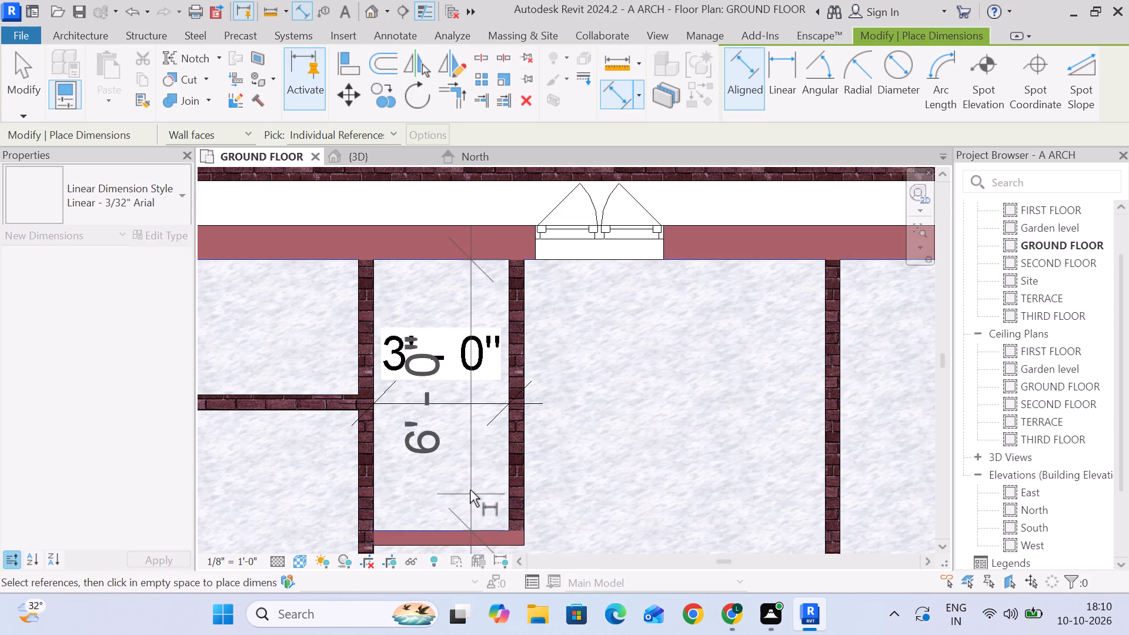
{"action": "left_click", "coordinate": [485, 461]}
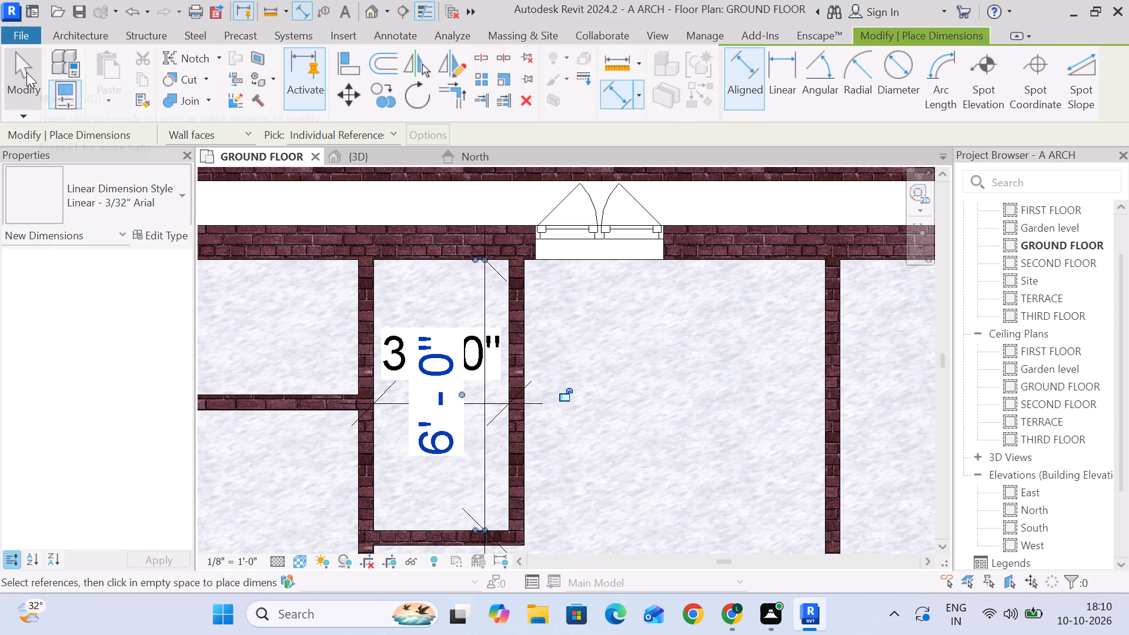
Set the enclosure's clear length to 6' 6" by moving its short wall.
{"action": "left_click", "coordinate": [26, 72]}
{"action": "left_click", "coordinate": [425, 528]}
{"action": "left_click", "coordinate": [453, 403]}
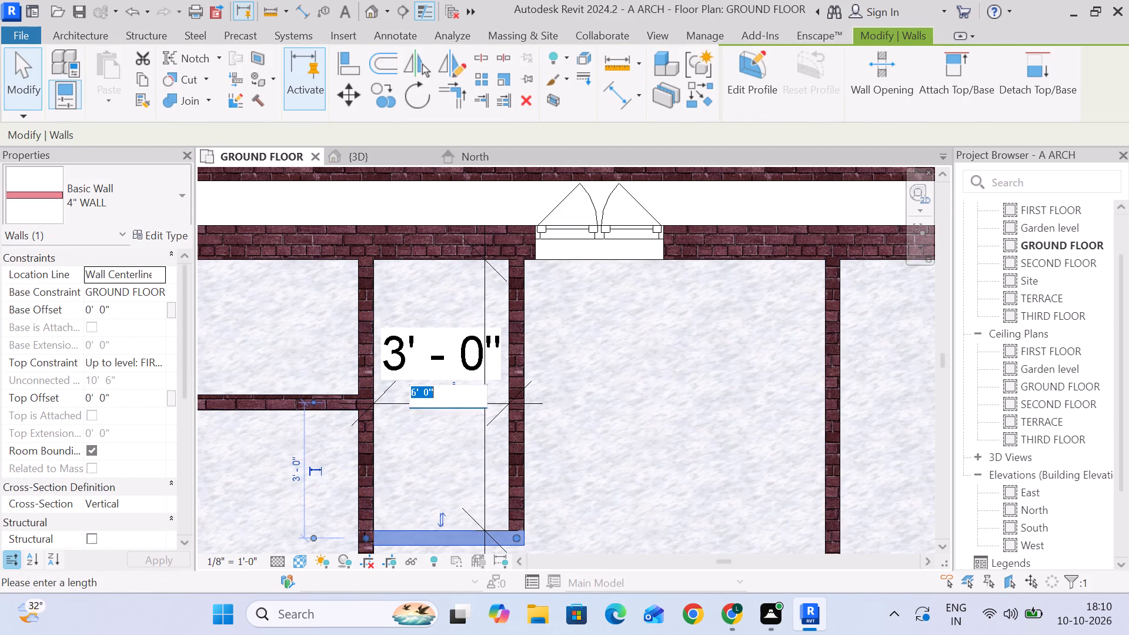
{"action": "type", "text": "6'6"}
{"action": "key", "text": "shift+quotedbl"}
{"action": "key", "text": "Return"}
{"action": "scroll", "coordinate": [437, 399], "scroll_direction": "down", "scroll_amount": 5}
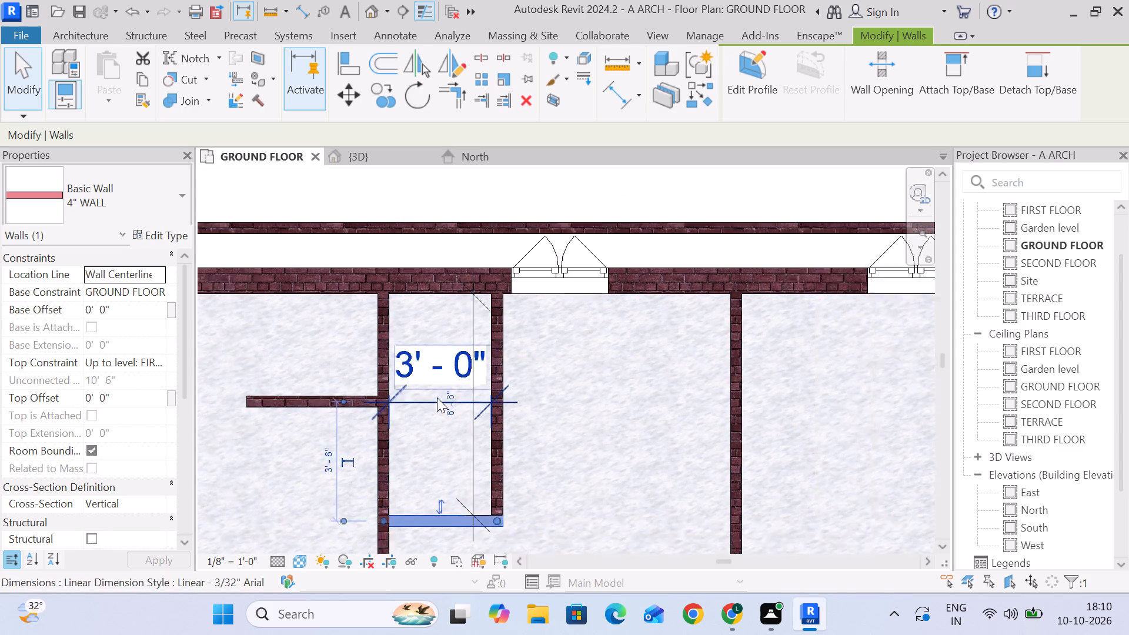
{"action": "middle_click_drag", "start_coordinate": [436, 396], "coordinate": [393, 276]}
{"action": "left_click", "coordinate": [11, 79]}
Delete the width and length dimensions inside the new enclosure.
{"action": "scroll", "coordinate": [457, 289], "scroll_direction": "up", "scroll_amount": 4}
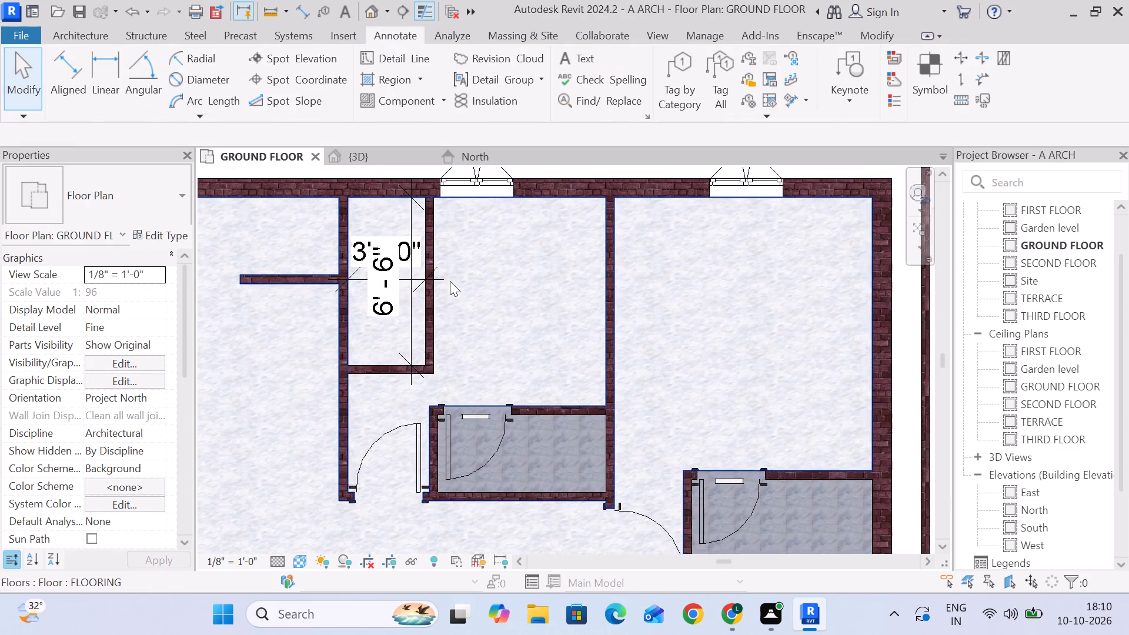
{"action": "left_click", "coordinate": [398, 280]}
{"action": "key", "text": "Delete"}
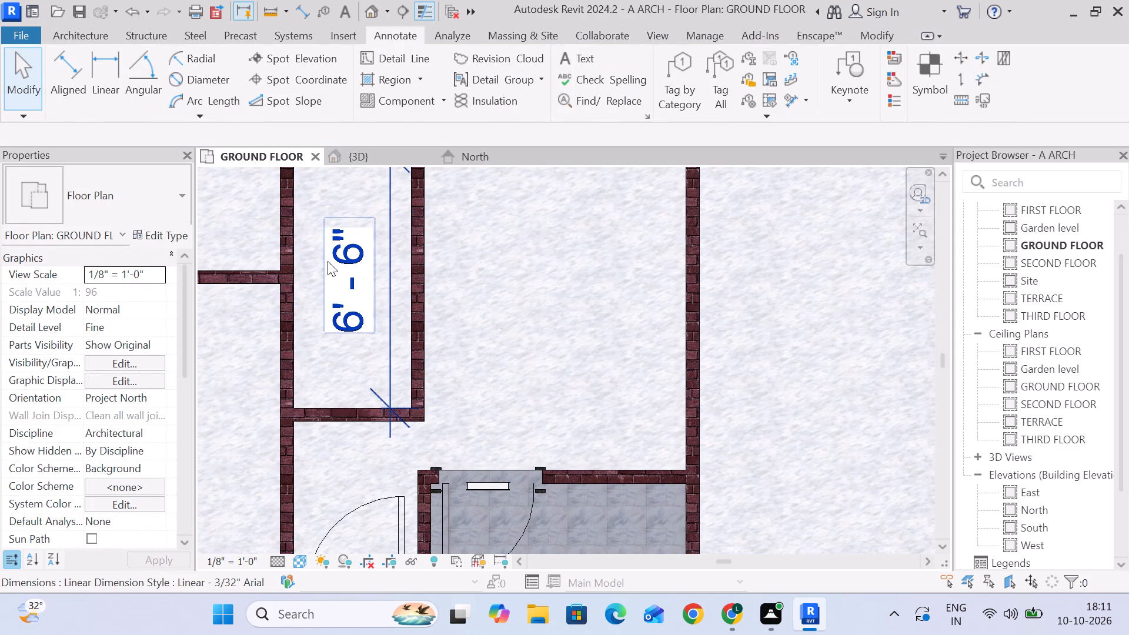
{"action": "left_click", "coordinate": [392, 300]}
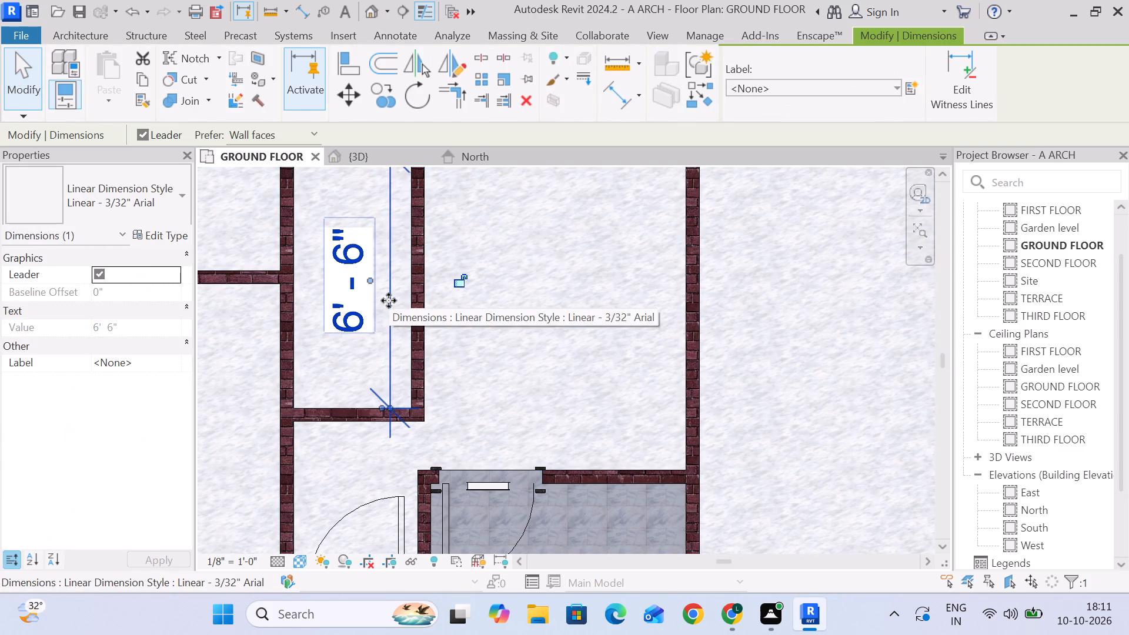
{"action": "key", "text": "Delete"}
Place a D3 TOILET door in the enclosure's new long wall, centred about 1' 6" from the short wall, swinging inward and hinged beside it.
{"action": "scroll", "coordinate": [469, 321], "scroll_direction": "down", "scroll_amount": 5}
{"action": "middle_click_drag", "start_coordinate": [512, 338], "coordinate": [437, 300]}
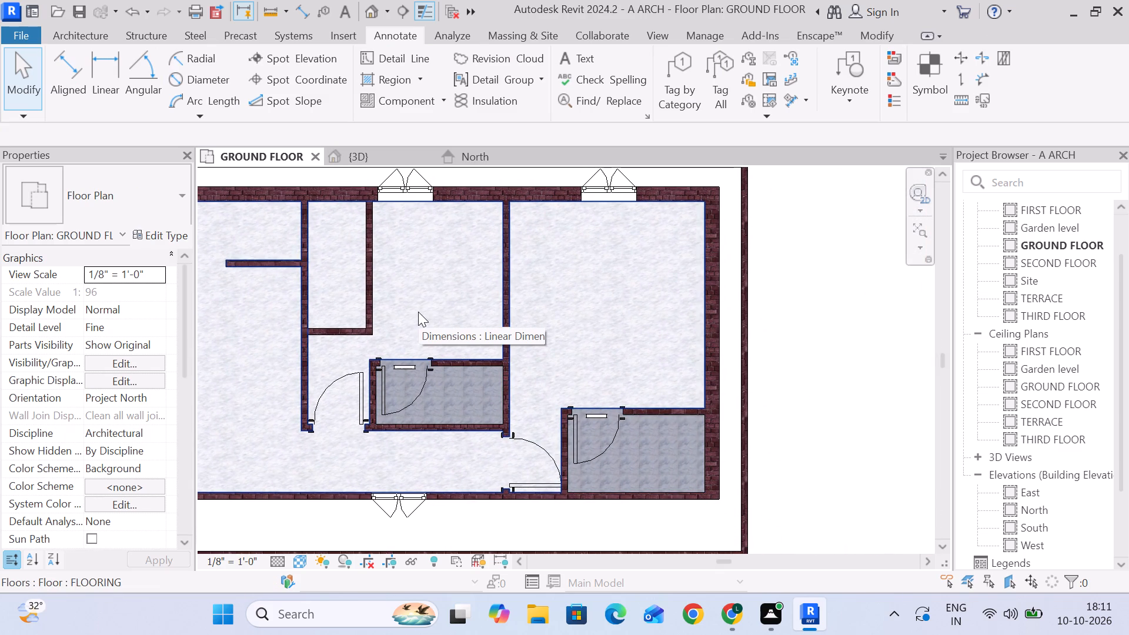
{"action": "scroll", "coordinate": [379, 228], "scroll_direction": "up", "scroll_amount": 2}
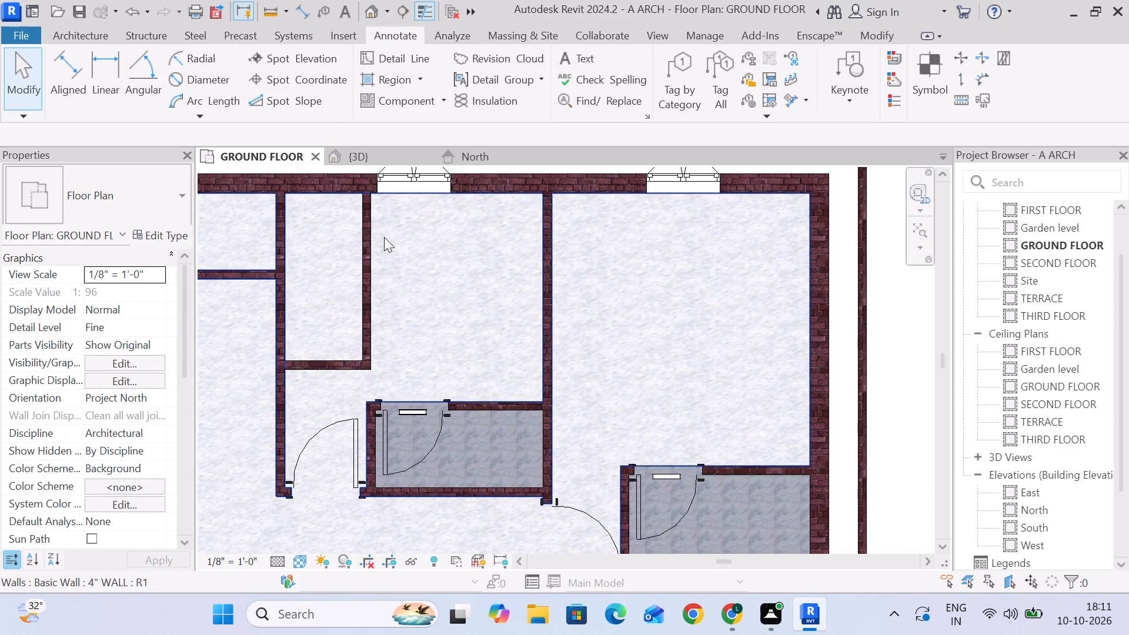
{"action": "scroll", "coordinate": [354, 275], "scroll_direction": "up", "scroll_amount": 1}
{"action": "middle_click_drag", "start_coordinate": [463, 305], "coordinate": [463, 275]}
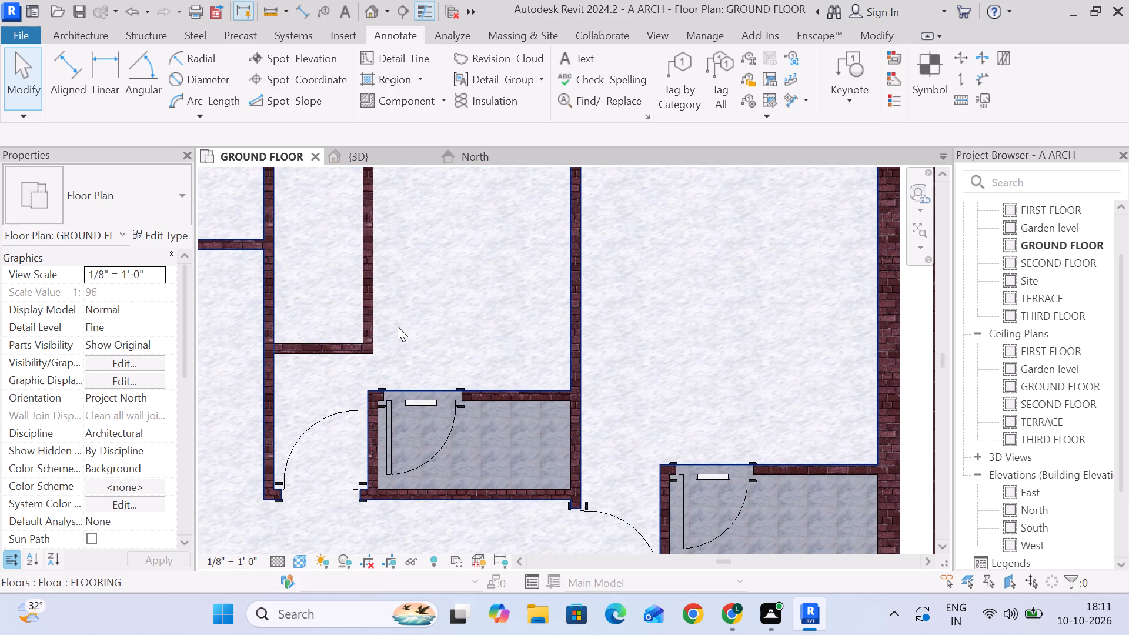
{"action": "left_click", "coordinate": [443, 393]}
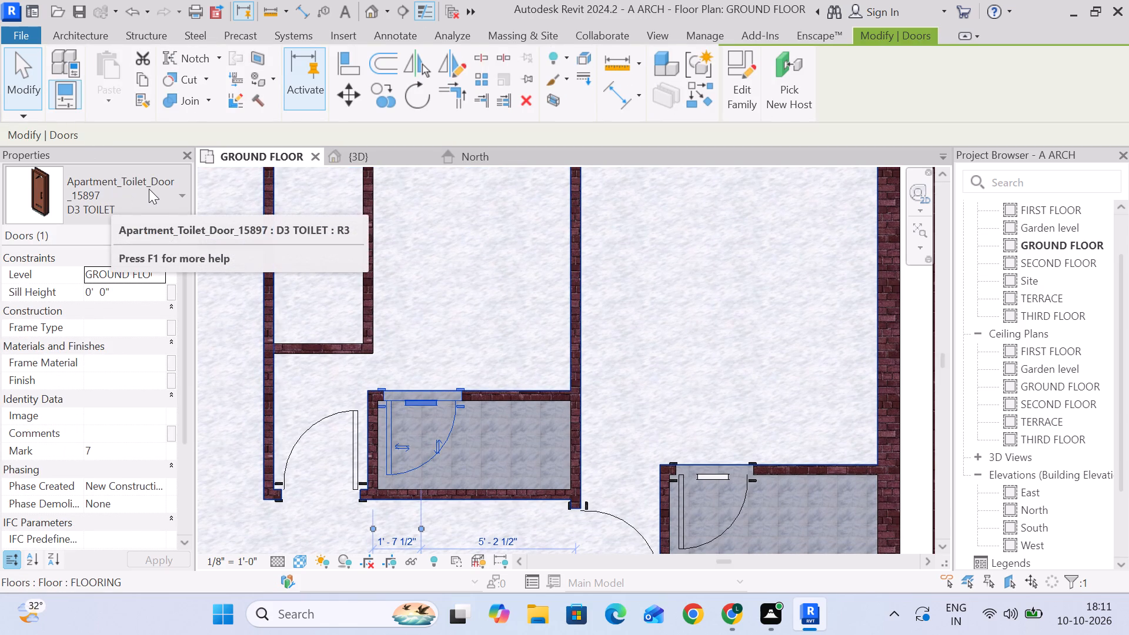
{"action": "key", "text": "Escape"}
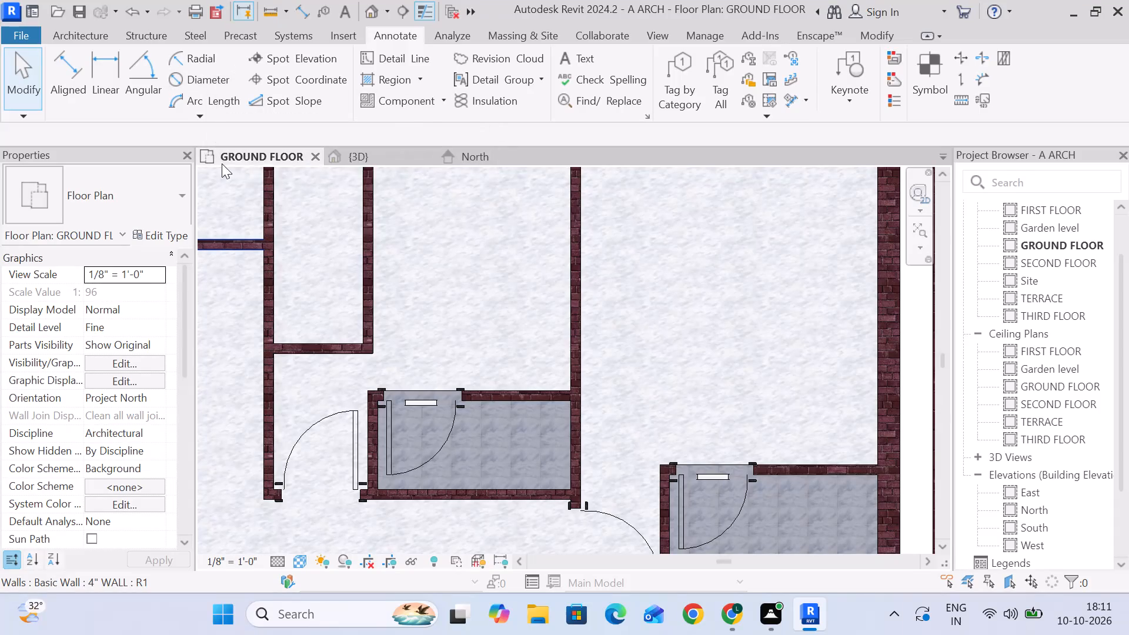
{"action": "left_click", "coordinate": [83, 39]}
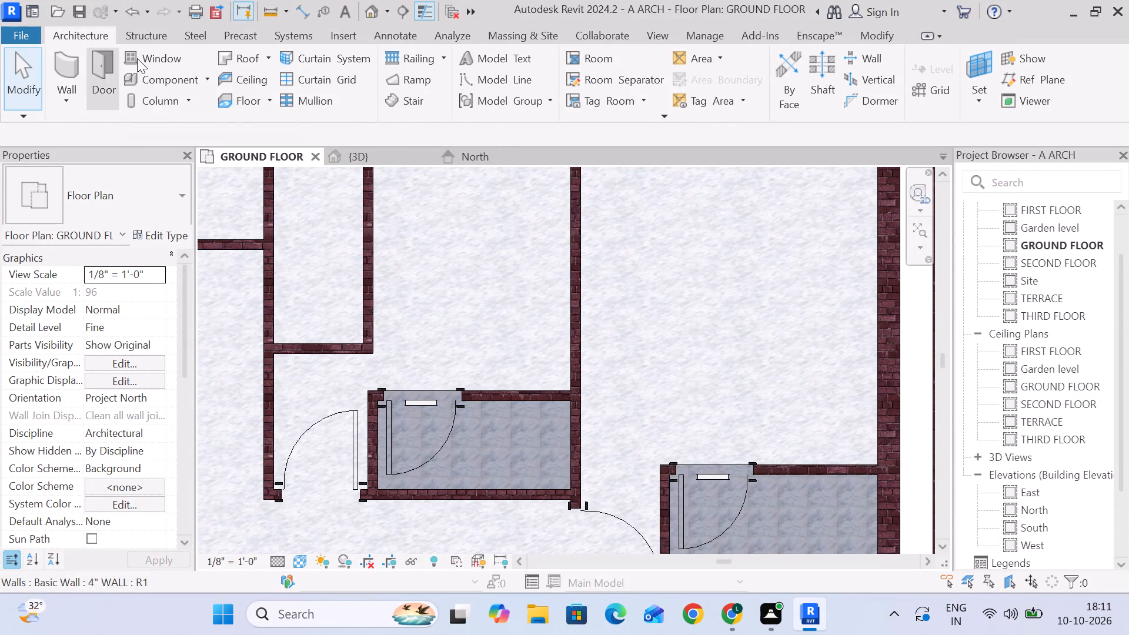
{"action": "left_click", "coordinate": [108, 65]}
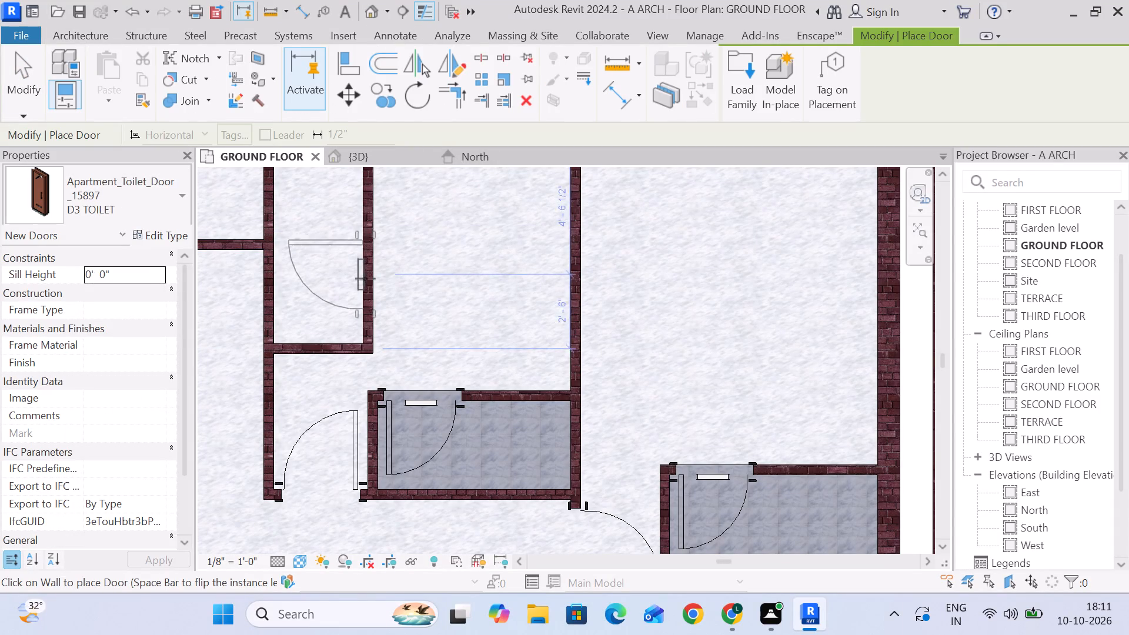
{"action": "middle_click_drag", "start_coordinate": [370, 276], "coordinate": [366, 353]}
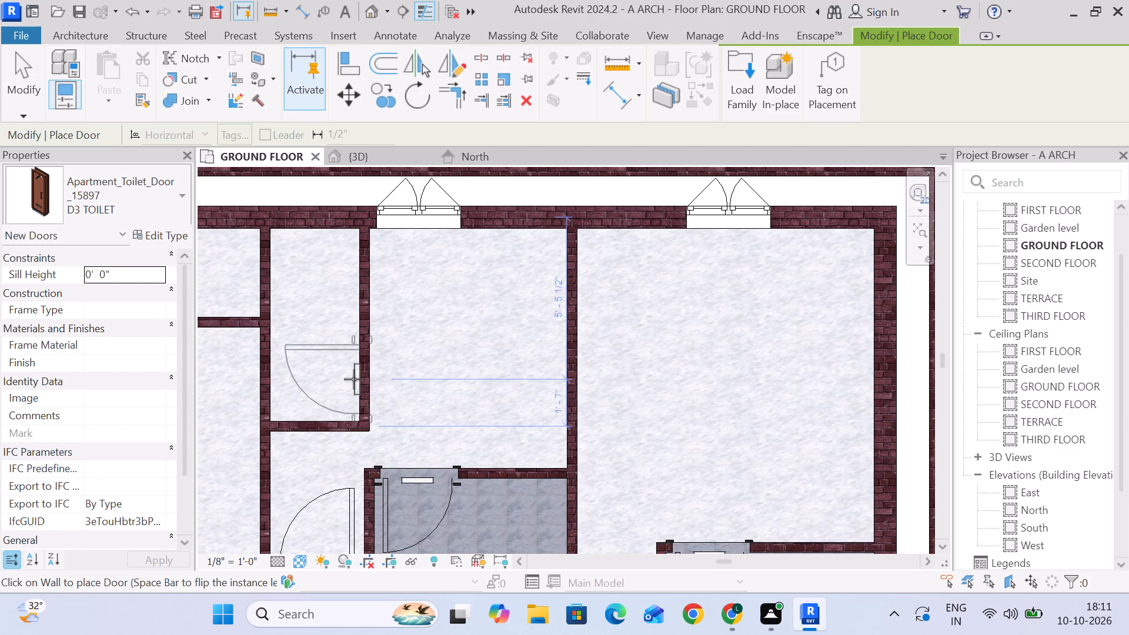
{"action": "key", "text": "space"}
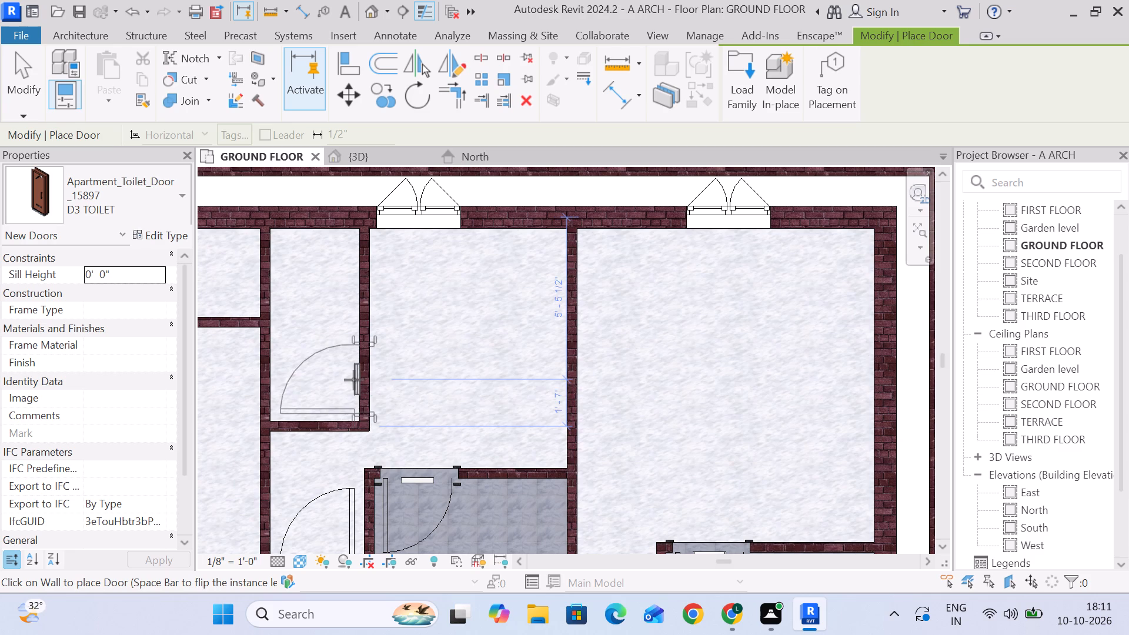
{"action": "left_click", "coordinate": [354, 381]}
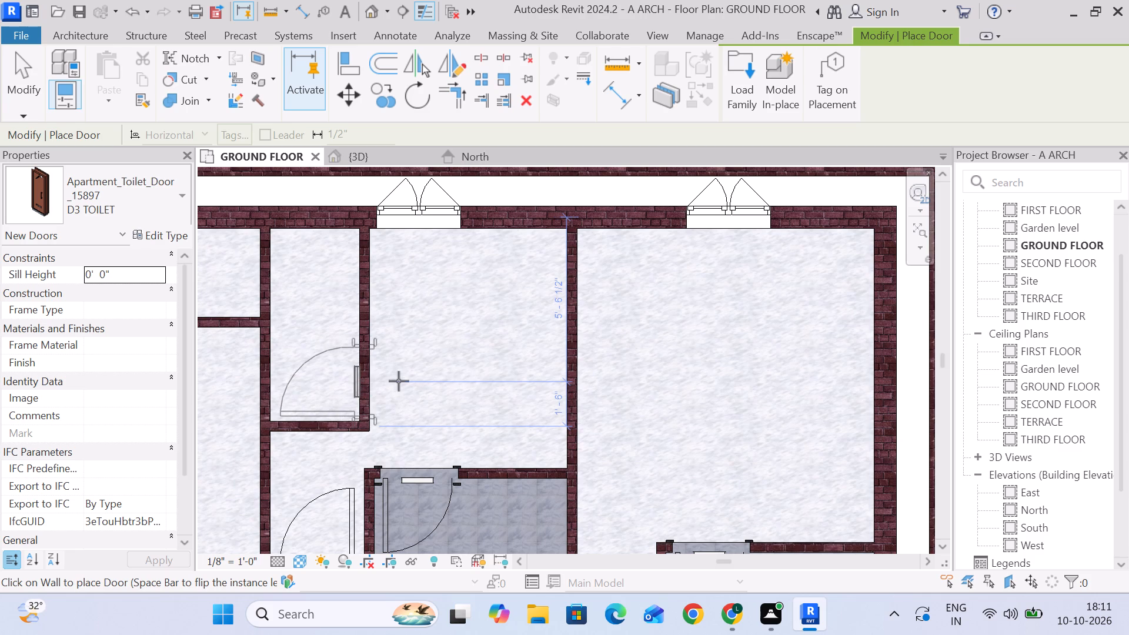
{"action": "left_click", "coordinate": [0, 66]}
{"action": "left_click", "coordinate": [18, 88]}
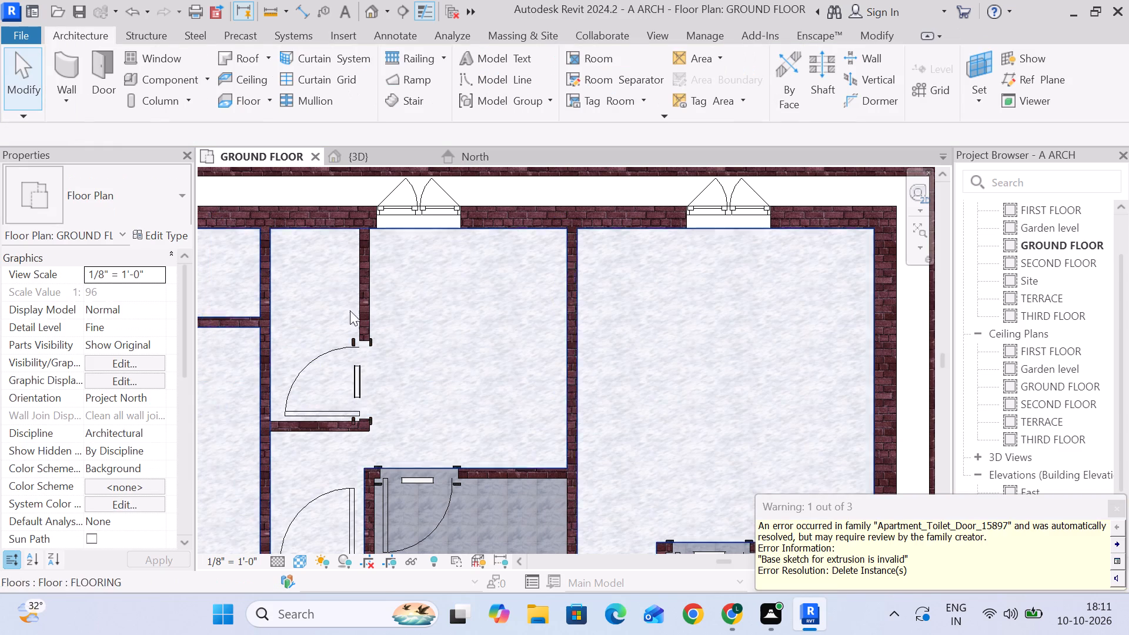
Nudge the new enclosure's D3 TOILET door along the long wall until its frame meets the short wall's inner face.
{"action": "scroll", "coordinate": [371, 357], "scroll_direction": "up", "scroll_amount": 2}
{"action": "left_click", "coordinate": [371, 357]}
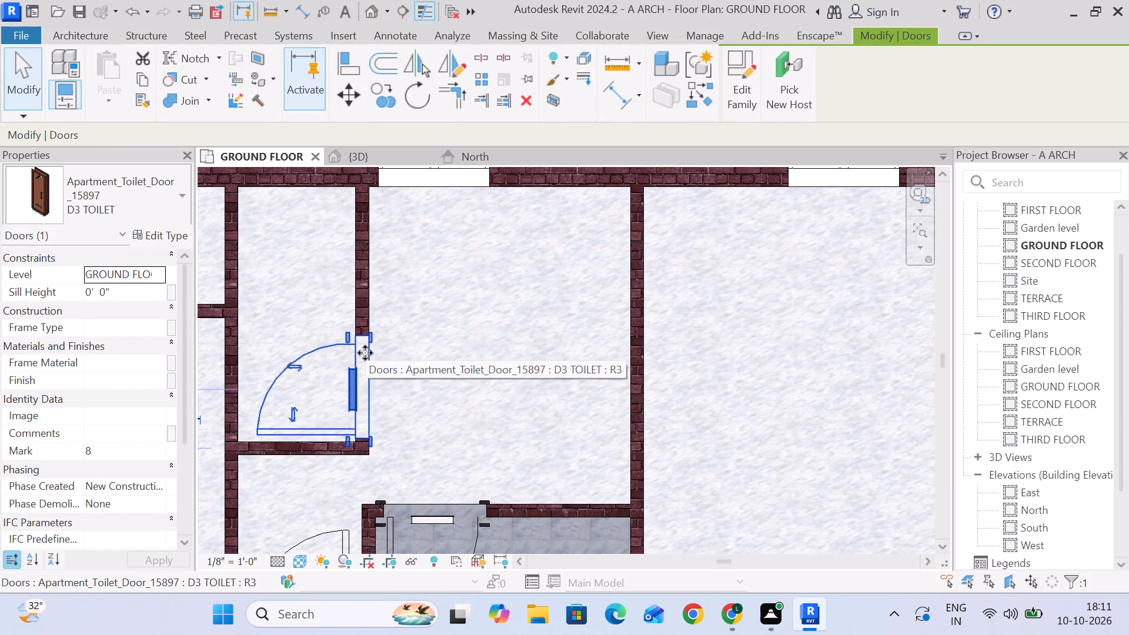
{"action": "key", "text": "Up"}
{"action": "key", "text": "Up"}
{"action": "scroll", "coordinate": [366, 418], "scroll_direction": "up", "scroll_amount": 4}
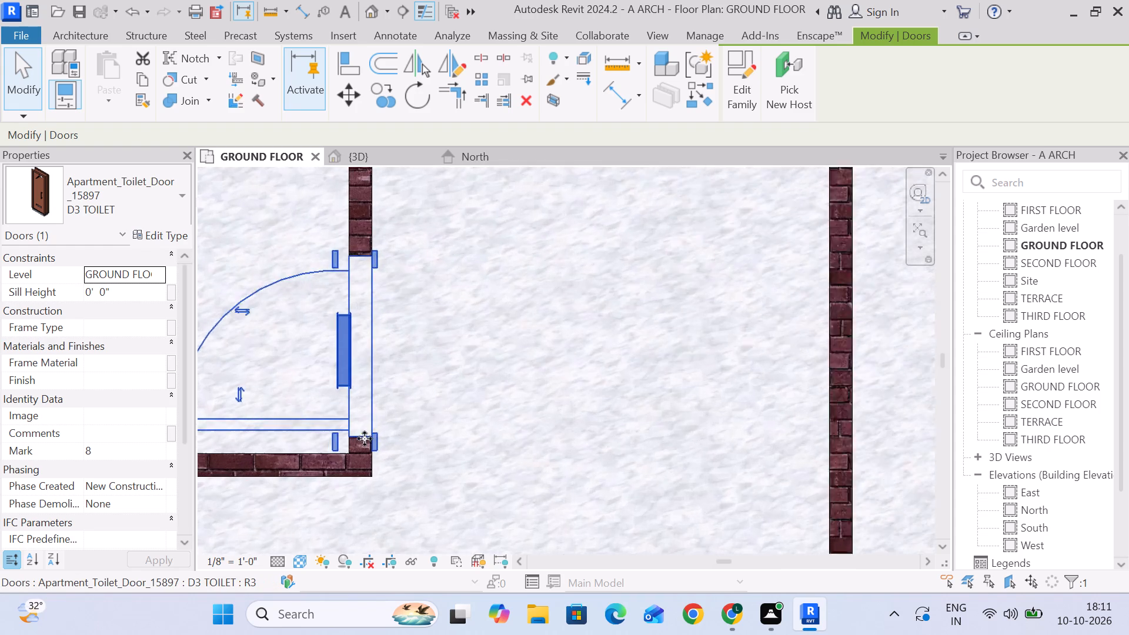
{"action": "scroll", "coordinate": [365, 439], "scroll_direction": "up", "scroll_amount": 13}
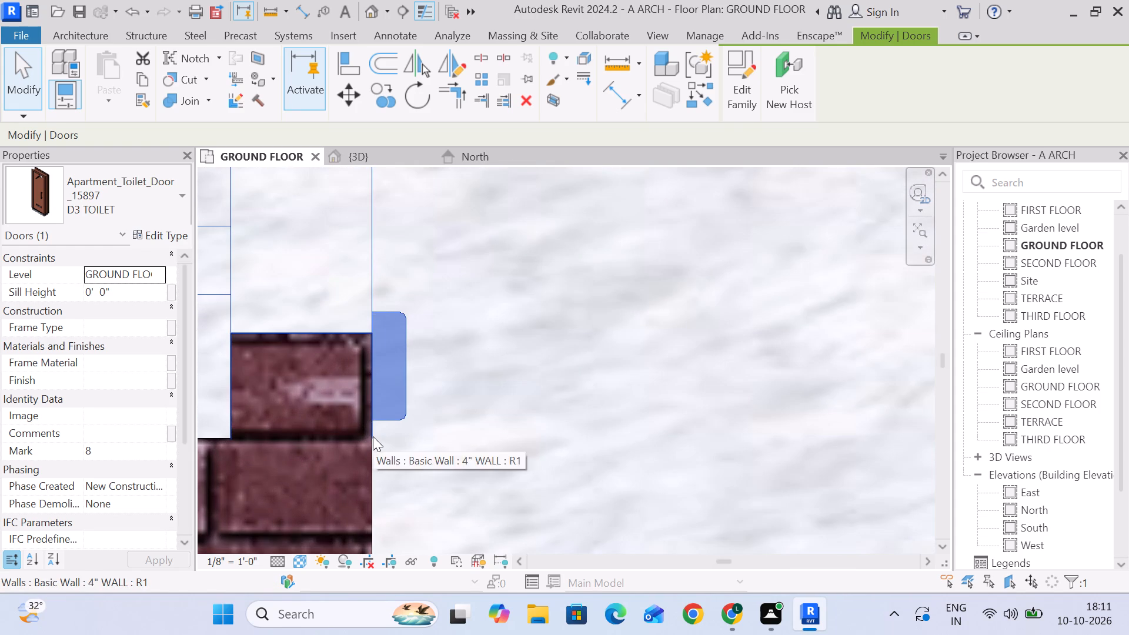
{"action": "key", "text": "Down"}
{"action": "key", "text": "Down"}
{"action": "key", "text": "Up"}
{"action": "key", "text": "Down"}
{"action": "key", "text": "Up"}
{"action": "key", "text": "Down"}
{"action": "key", "text": "Down"}
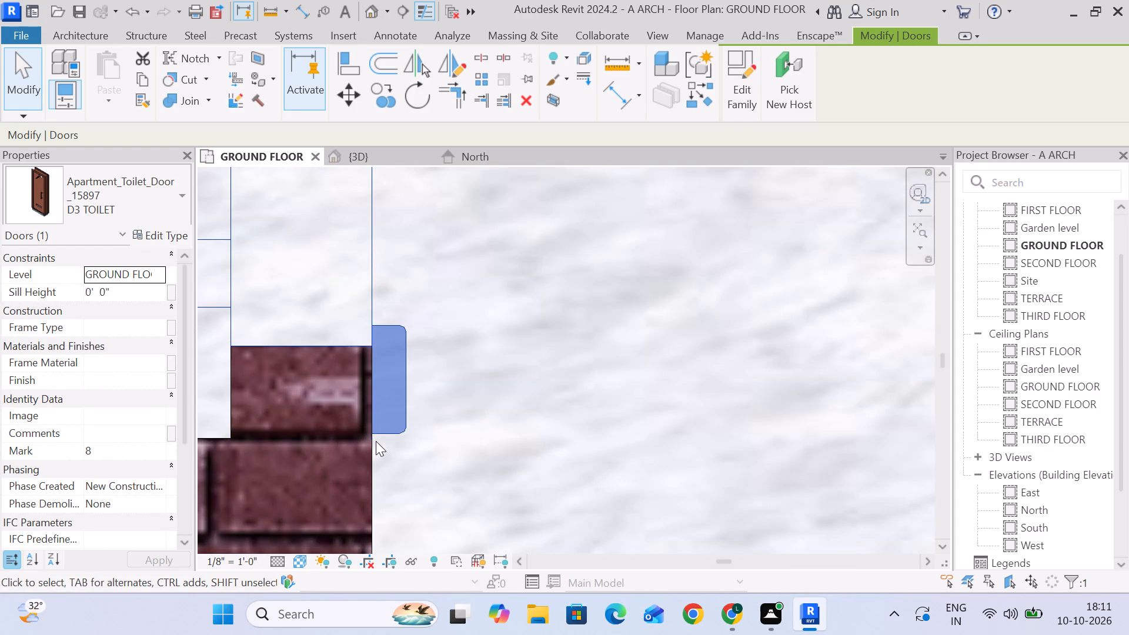
{"action": "key", "text": "Down"}
{"action": "scroll", "coordinate": [373, 442], "scroll_direction": "down", "scroll_amount": 4}
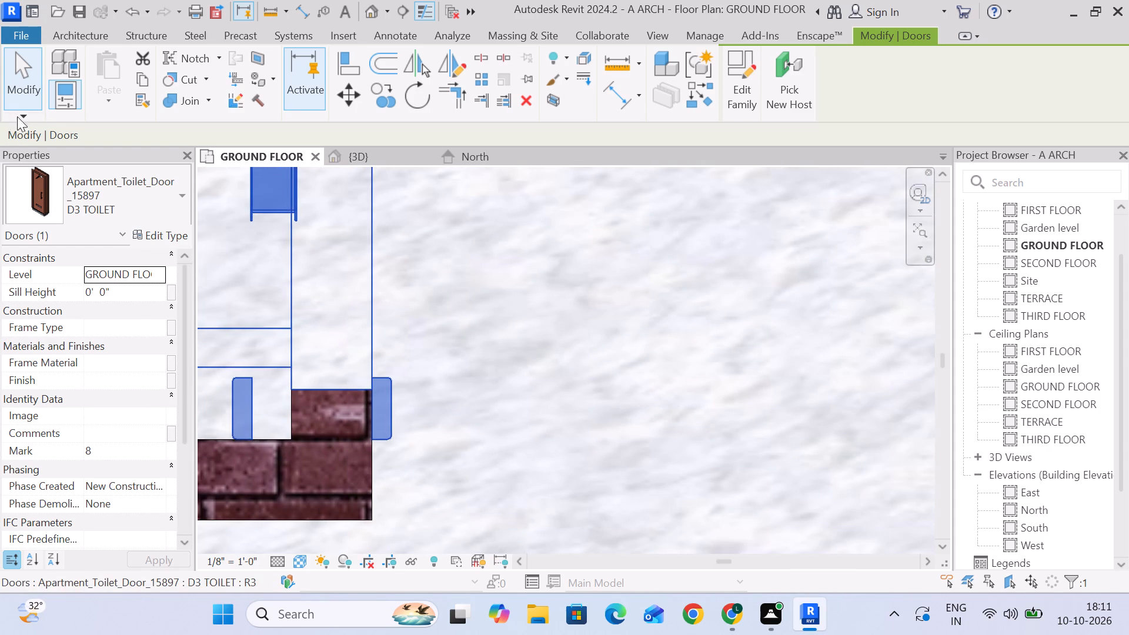
{"action": "left_click", "coordinate": [27, 94]}
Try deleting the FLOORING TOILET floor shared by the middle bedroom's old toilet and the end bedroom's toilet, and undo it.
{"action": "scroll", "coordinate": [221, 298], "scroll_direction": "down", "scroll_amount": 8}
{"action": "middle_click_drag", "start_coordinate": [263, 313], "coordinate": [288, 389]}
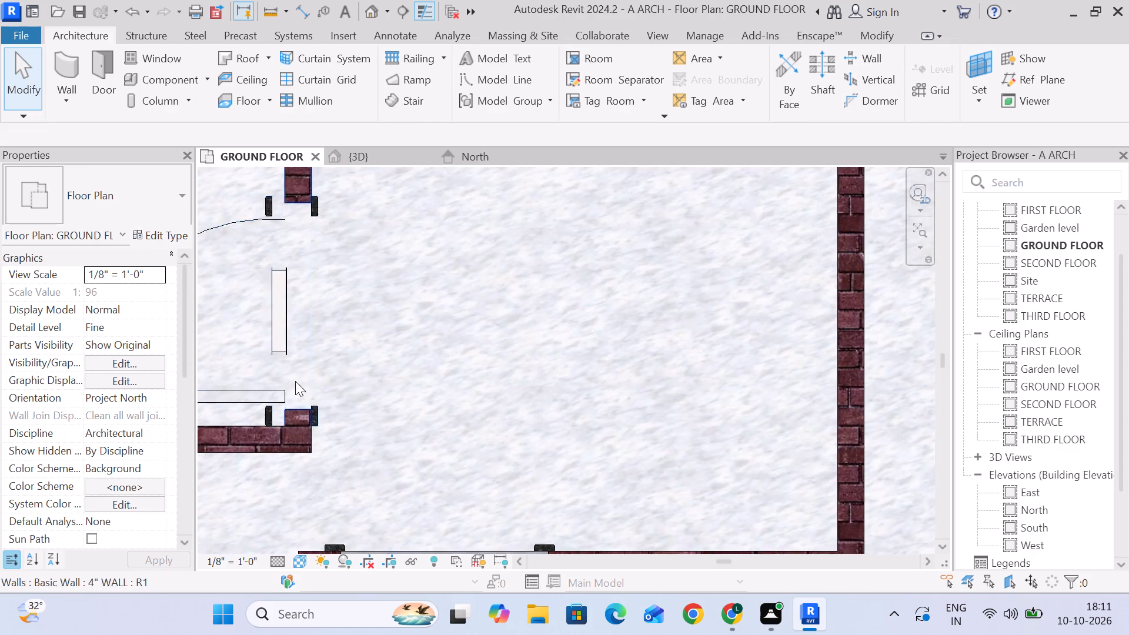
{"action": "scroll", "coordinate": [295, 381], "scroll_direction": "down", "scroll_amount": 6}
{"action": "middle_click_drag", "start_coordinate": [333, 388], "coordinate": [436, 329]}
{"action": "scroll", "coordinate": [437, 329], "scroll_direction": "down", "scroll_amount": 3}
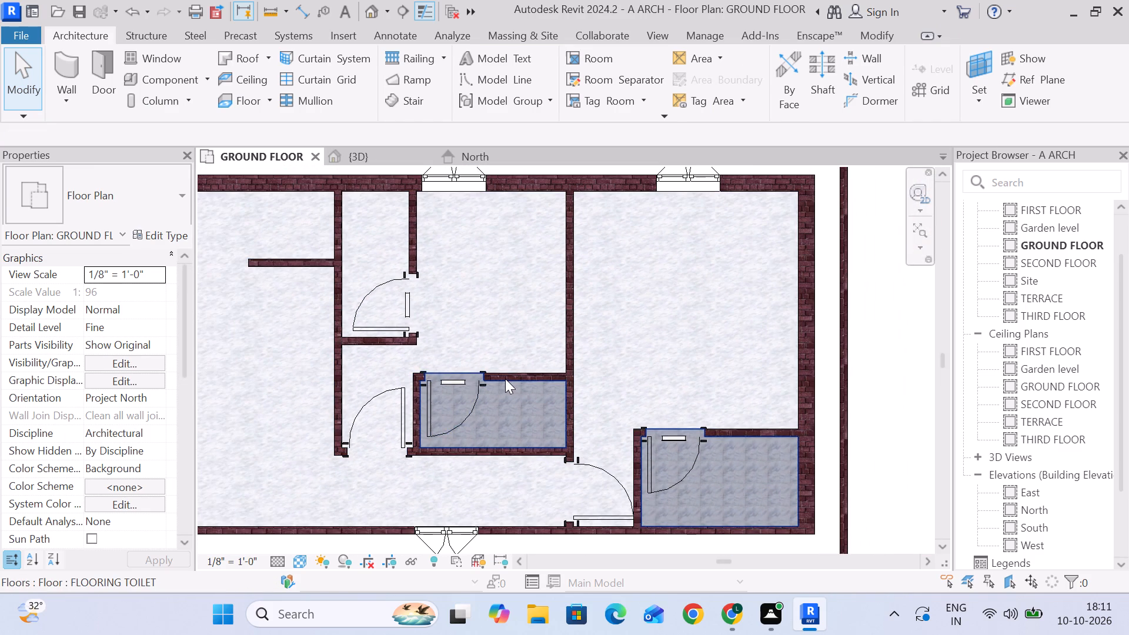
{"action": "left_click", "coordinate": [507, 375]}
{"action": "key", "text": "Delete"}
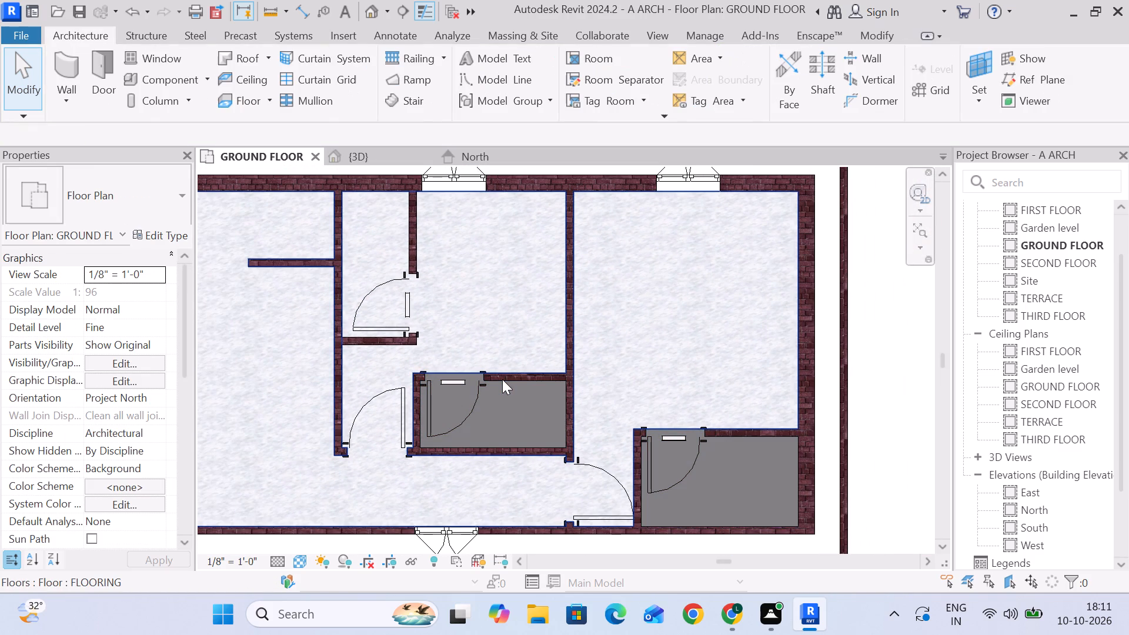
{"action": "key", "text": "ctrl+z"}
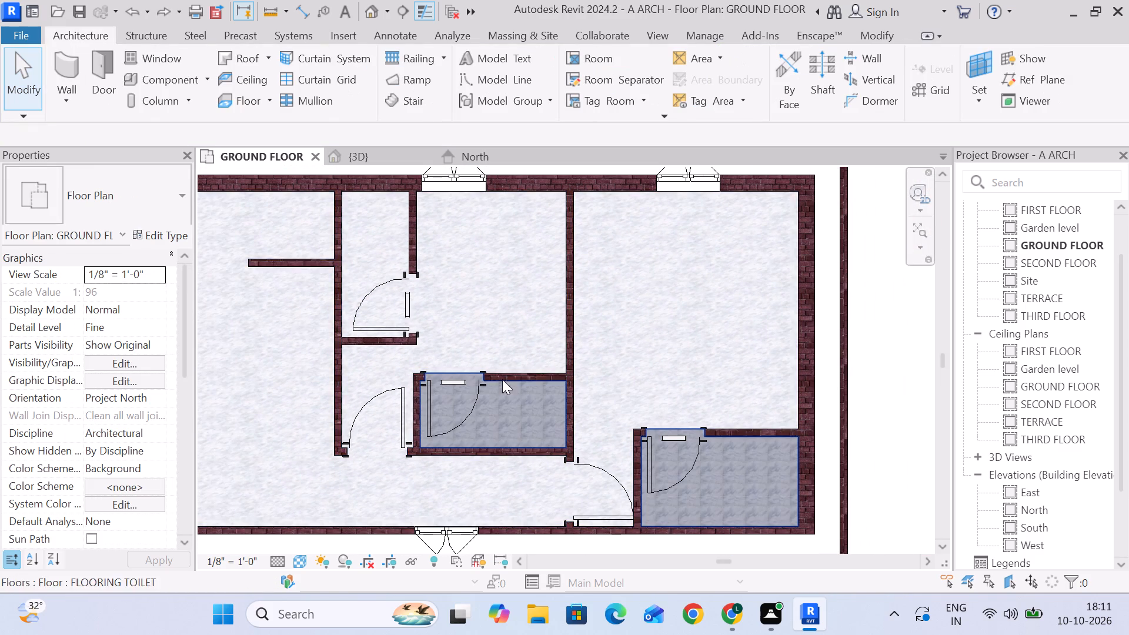
Edit the FLOORING TOILET boundary, deleting the old middle toilet's sketch lines across the doorway, along the door wall and at the adjacent jamb.
{"action": "left_click", "coordinate": [500, 403]}
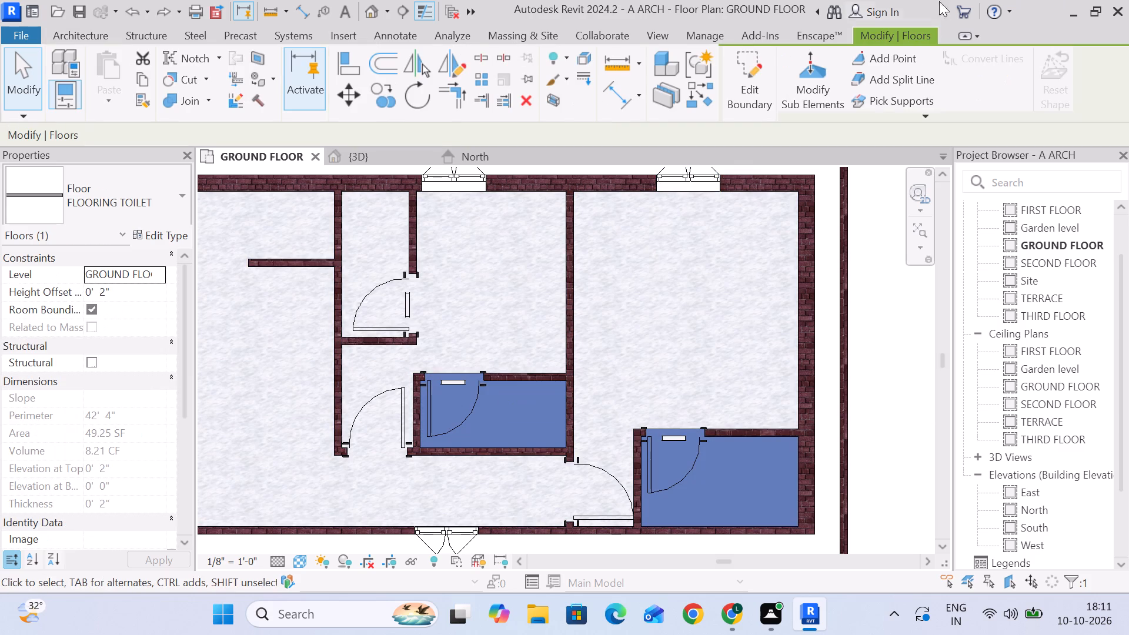
{"action": "left_click", "coordinate": [756, 78]}
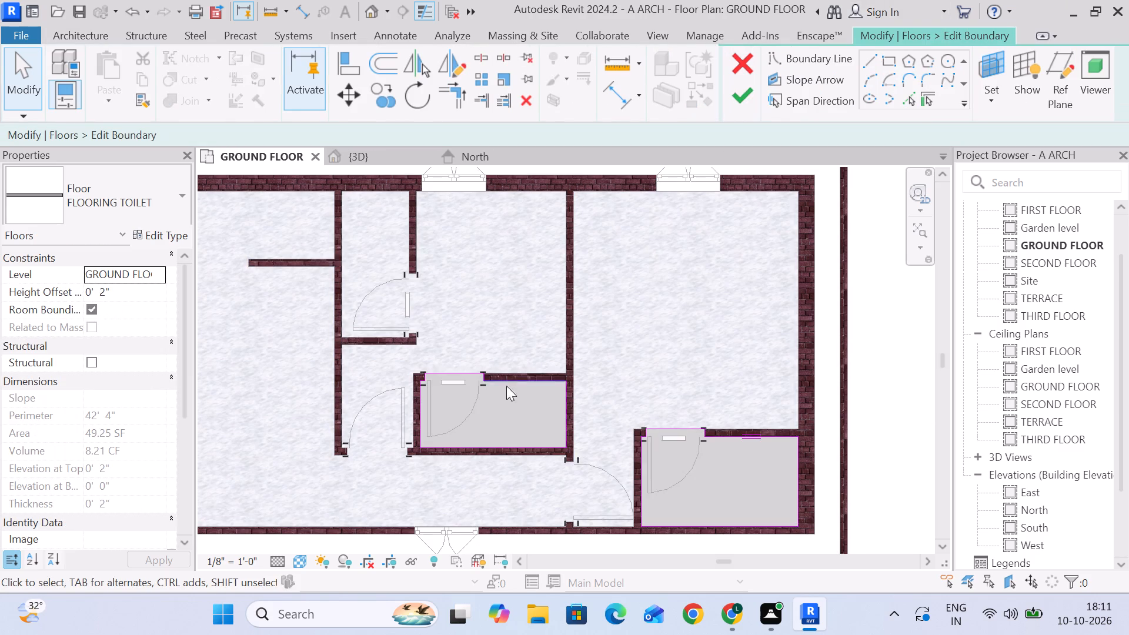
{"action": "scroll", "coordinate": [475, 377], "scroll_direction": "up", "scroll_amount": 4}
{"action": "left_click", "coordinate": [468, 370]}
{"action": "key", "text": "Delete"}
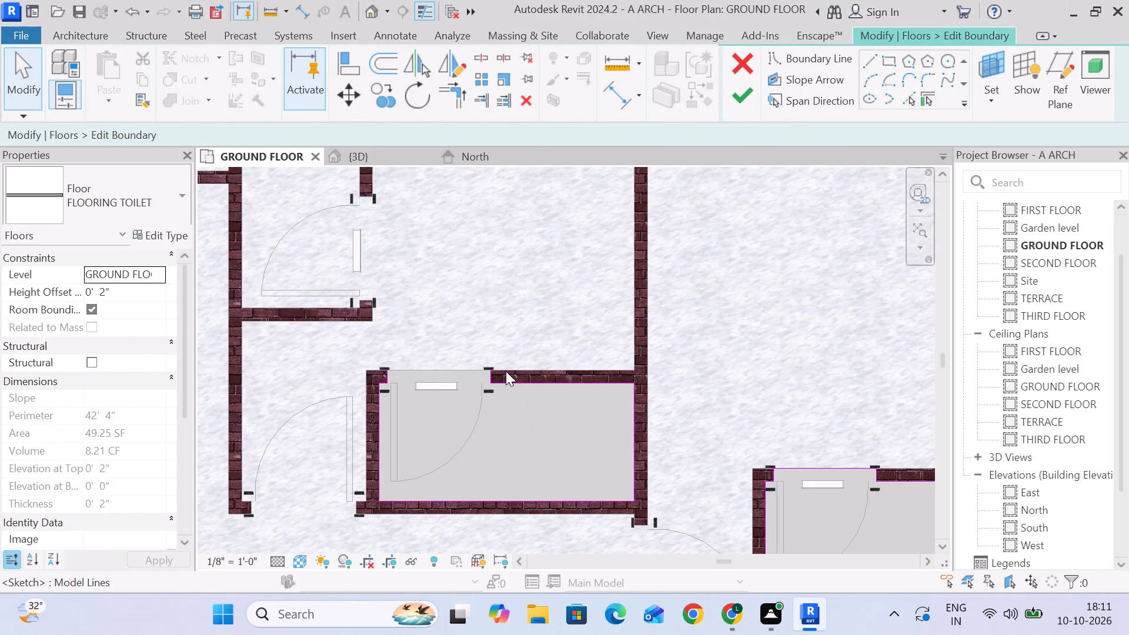
{"action": "left_click", "coordinate": [505, 372]}
{"action": "left_click", "coordinate": [509, 386]}
{"action": "key", "text": "Delete"}
{"action": "scroll", "coordinate": [483, 375], "scroll_direction": "up", "scroll_amount": 7}
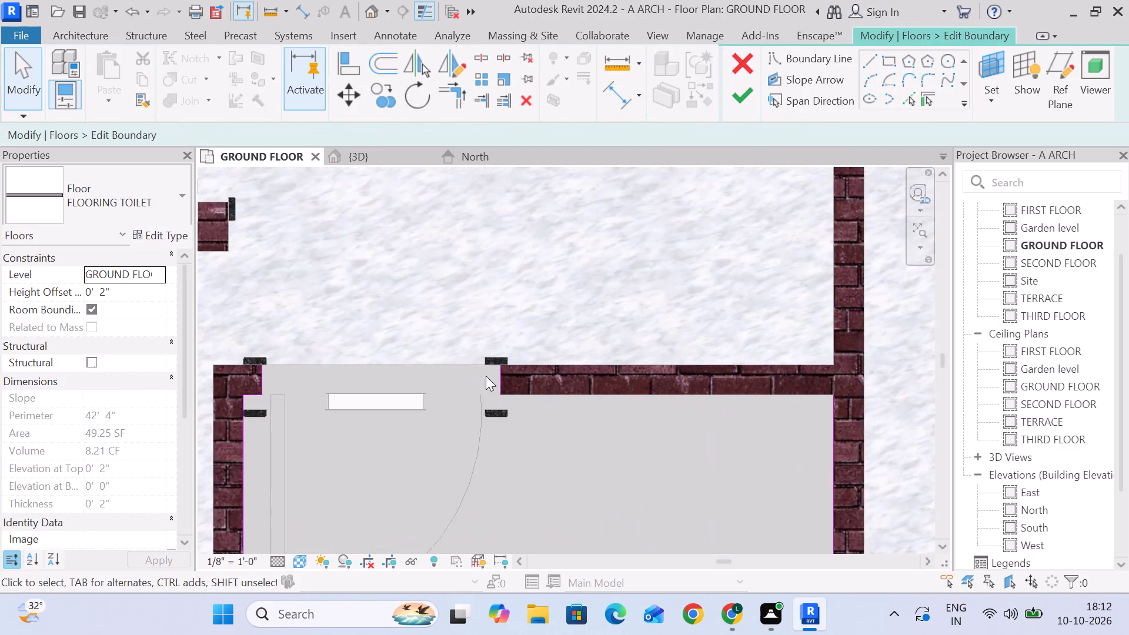
{"action": "left_click", "coordinate": [498, 382]}
{"action": "key", "text": "Delete"}
Delete the remaining boundary lines of the old middle toilet from the FLOORING TOILET sketch, including the short ones at the door jamb.
{"action": "scroll", "coordinate": [517, 395], "scroll_direction": "down", "scroll_amount": 5}
{"action": "scroll", "coordinate": [694, 429], "scroll_direction": "up", "scroll_amount": 1}
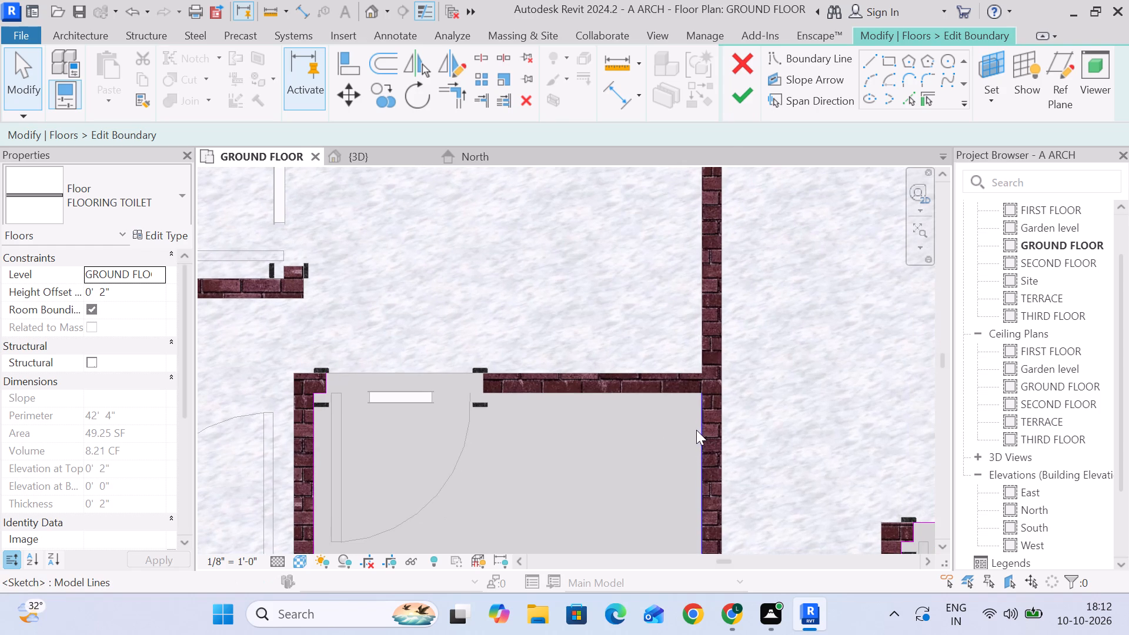
{"action": "left_click", "coordinate": [696, 430]}
{"action": "middle_click_drag", "start_coordinate": [632, 482], "coordinate": [629, 303]}
{"action": "key", "text": "Delete"}
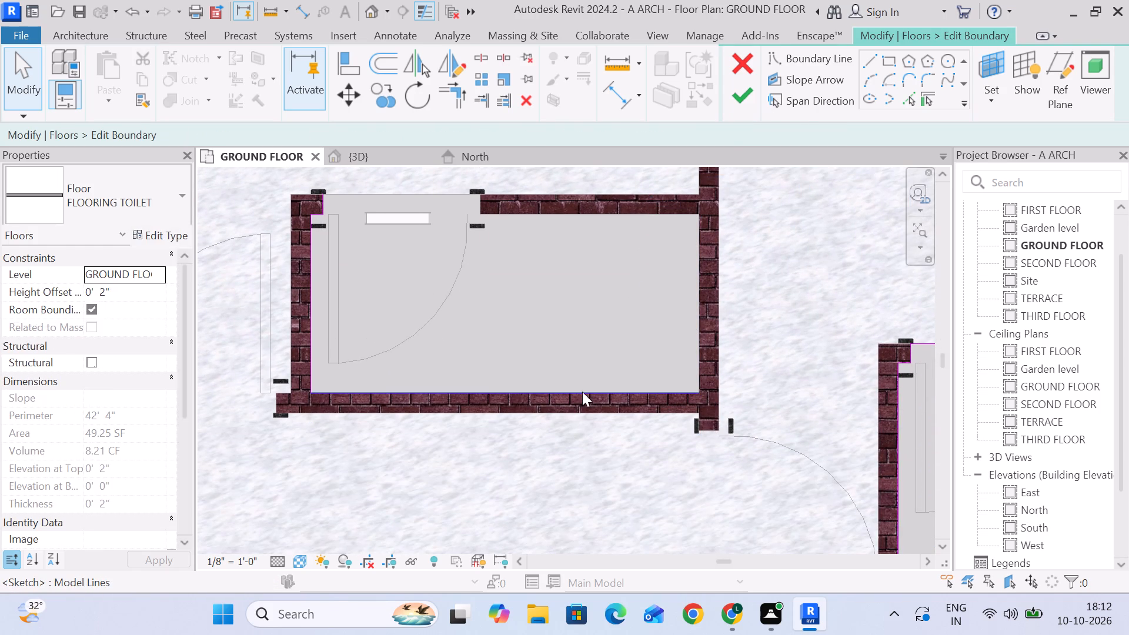
{"action": "left_click", "coordinate": [582, 392]}
{"action": "key", "text": "Delete"}
{"action": "left_click", "coordinate": [314, 326]}
{"action": "key", "text": "Delete"}
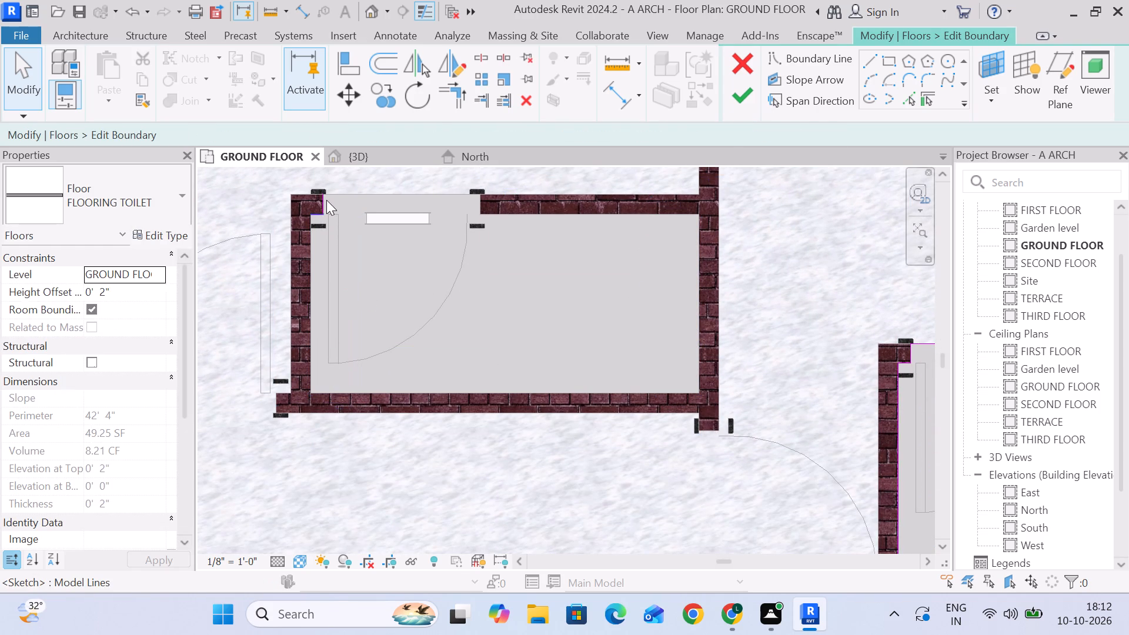
{"action": "left_click", "coordinate": [326, 200]}
{"action": "key", "text": "Delete"}
{"action": "left_click", "coordinate": [310, 212]}
{"action": "key", "text": "Delete"}
Finish the FLOORING TOILET boundary edit, keeping only the end bedroom's toilet outline.
{"action": "scroll", "coordinate": [326, 228], "scroll_direction": "down", "scroll_amount": 3}
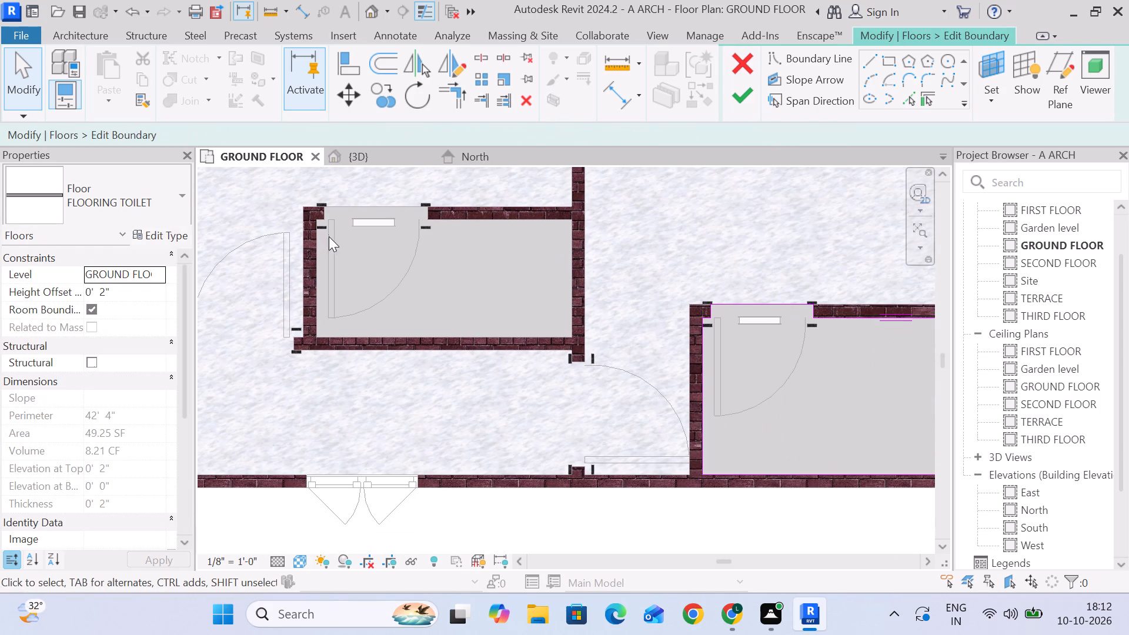
{"action": "left_click", "coordinate": [45, 71]}
{"action": "left_click", "coordinate": [24, 78]}
{"action": "key", "text": "Delete"}
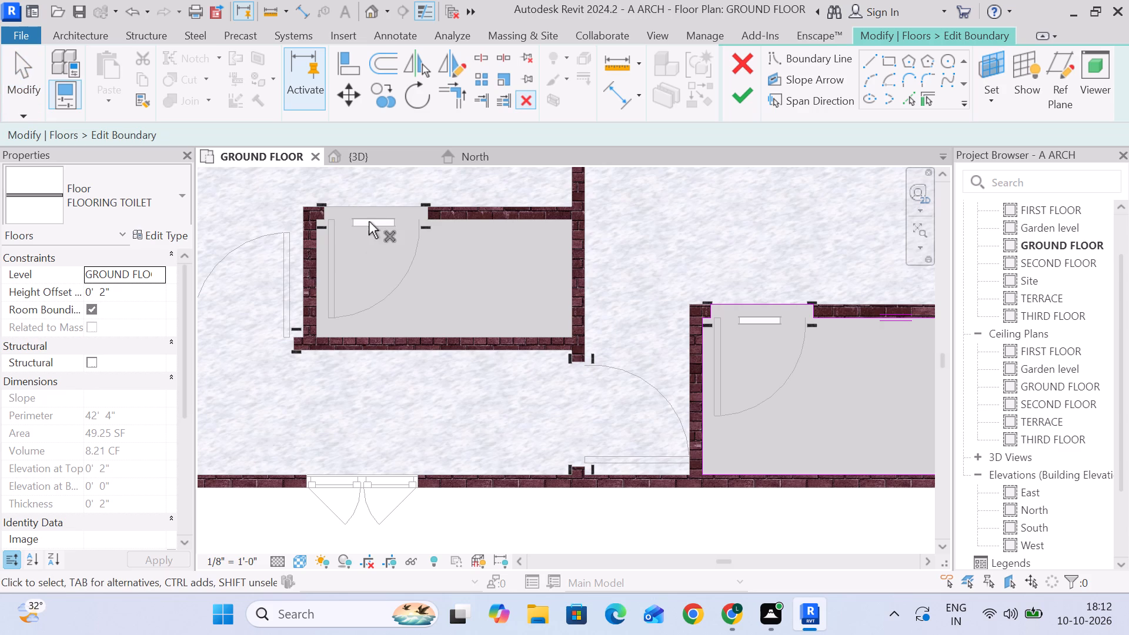
{"action": "left_click", "coordinate": [369, 217]}
{"action": "left_click", "coordinate": [32, 91]}
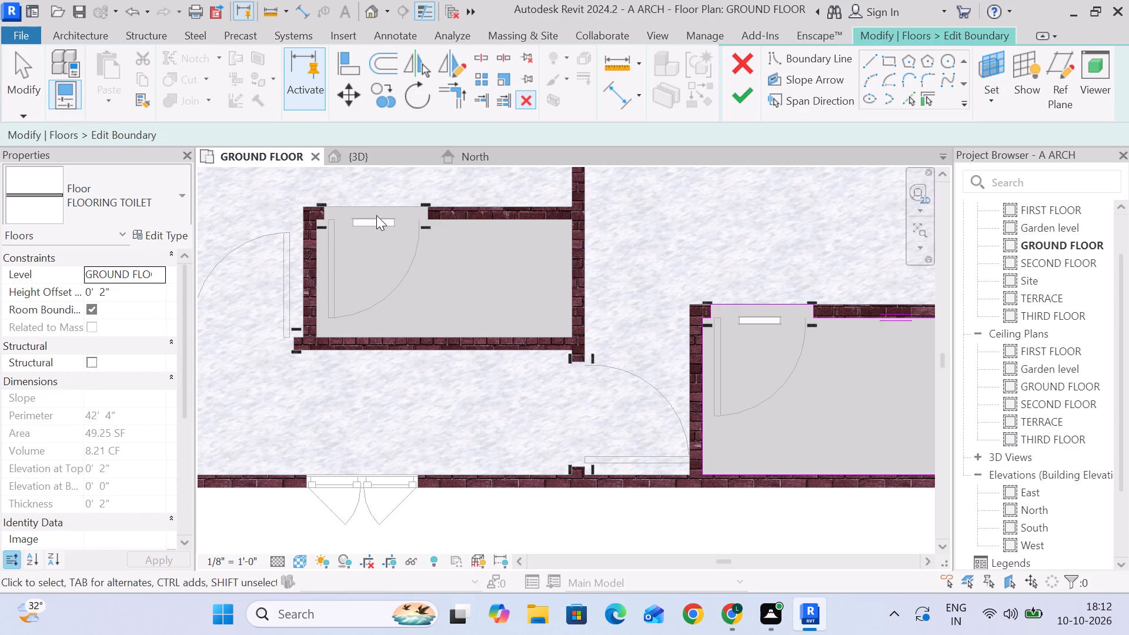
{"action": "left_click", "coordinate": [379, 222]}
{"action": "left_click", "coordinate": [734, 96]}
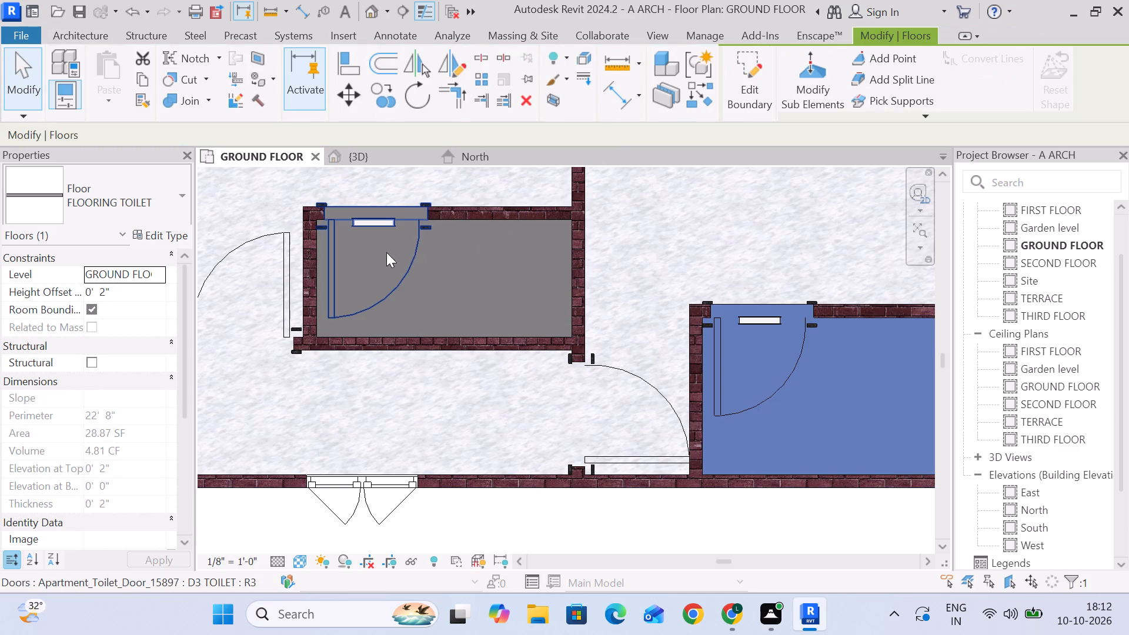
Delete the old middle toilet's door and the long wall that hosted it.
{"action": "left_click", "coordinate": [398, 219]}
{"action": "key", "text": "Delete"}
{"action": "left_click", "coordinate": [496, 205]}
{"action": "key", "text": "Delete"}
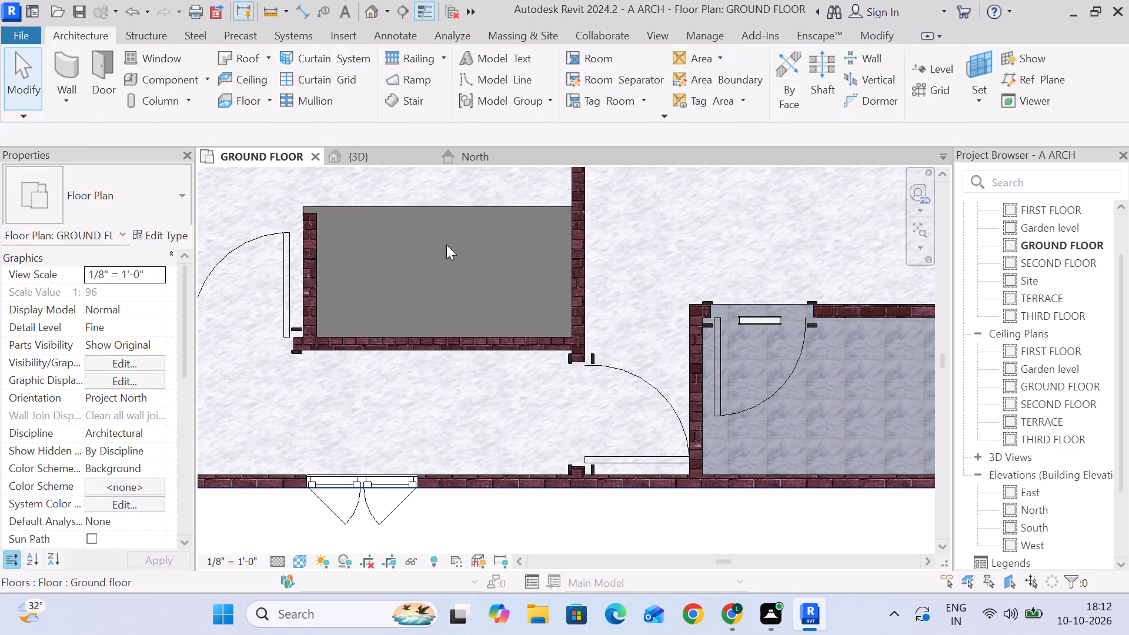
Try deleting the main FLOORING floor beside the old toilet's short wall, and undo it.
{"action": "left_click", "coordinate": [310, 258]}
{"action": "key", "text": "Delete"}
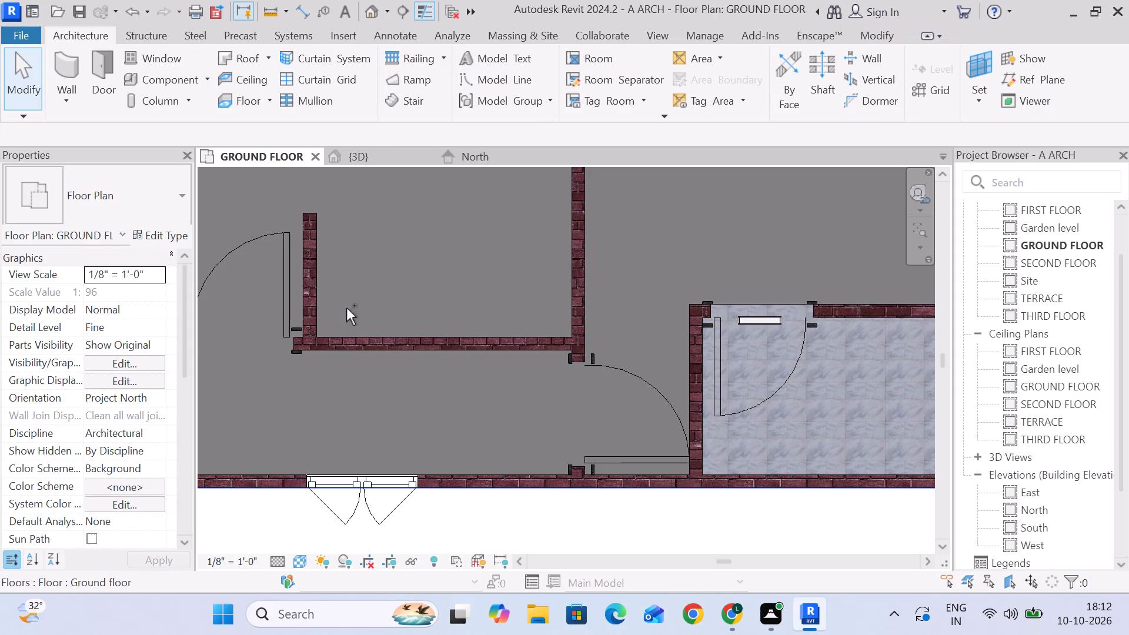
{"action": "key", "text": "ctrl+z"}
Delete the old middle toilet's remaining short wall, beside the bedroom door.
{"action": "left_click", "coordinate": [315, 286]}
{"action": "key", "text": "Delete"}
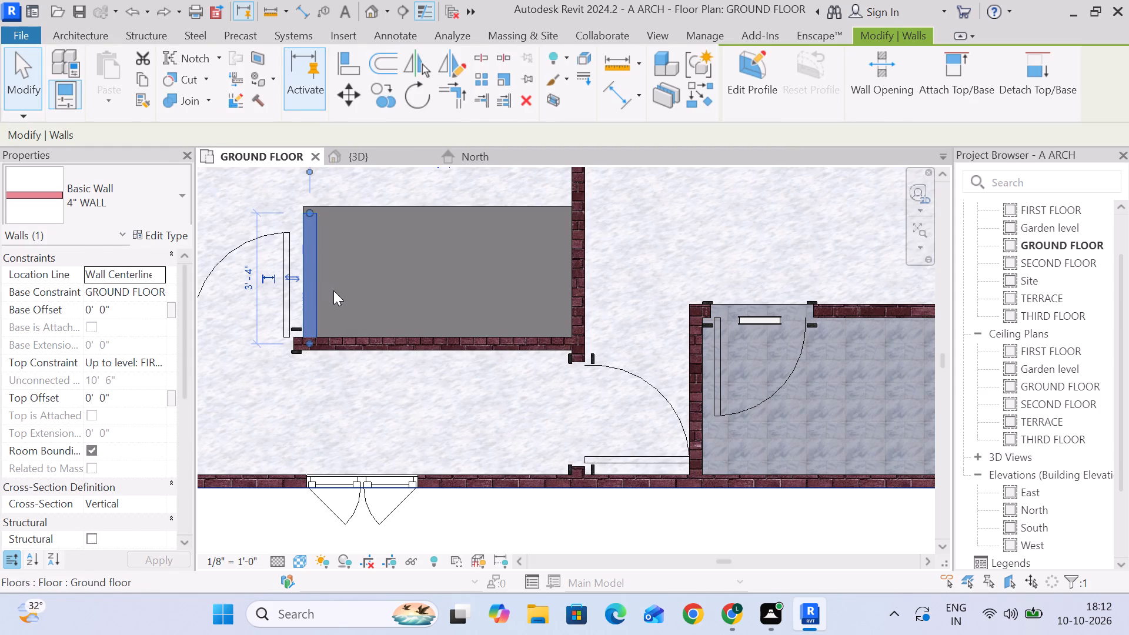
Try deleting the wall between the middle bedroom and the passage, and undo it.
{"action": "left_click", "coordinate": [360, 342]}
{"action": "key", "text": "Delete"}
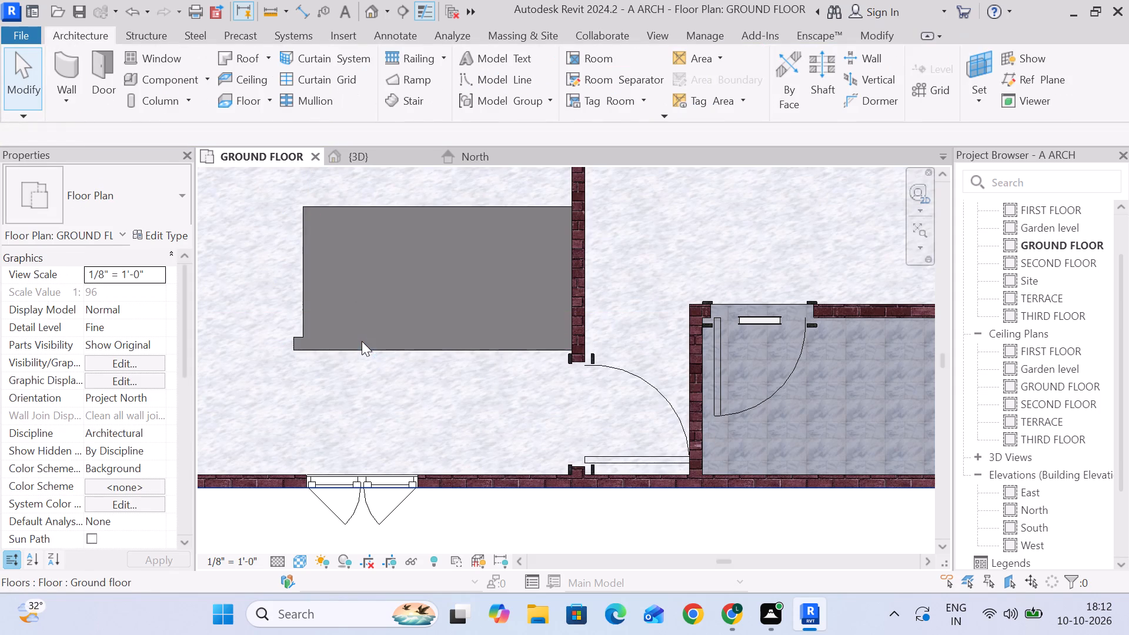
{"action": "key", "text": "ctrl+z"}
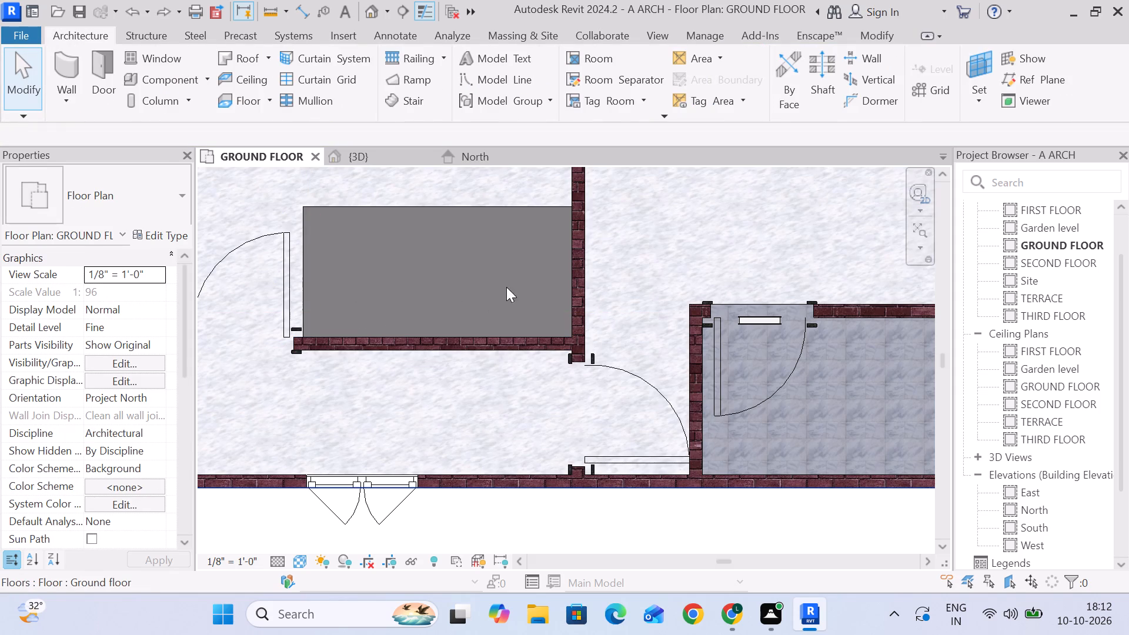
Edit the main FLOORING boundary, aligning the old toilet recess's long edge to the bedroom-side face of the passage wall.
{"action": "scroll", "coordinate": [480, 273], "scroll_direction": "down", "scroll_amount": 3}
{"action": "middle_click_drag", "start_coordinate": [473, 274], "coordinate": [470, 317]}
{"action": "scroll", "coordinate": [462, 316], "scroll_direction": "down", "scroll_amount": 3}
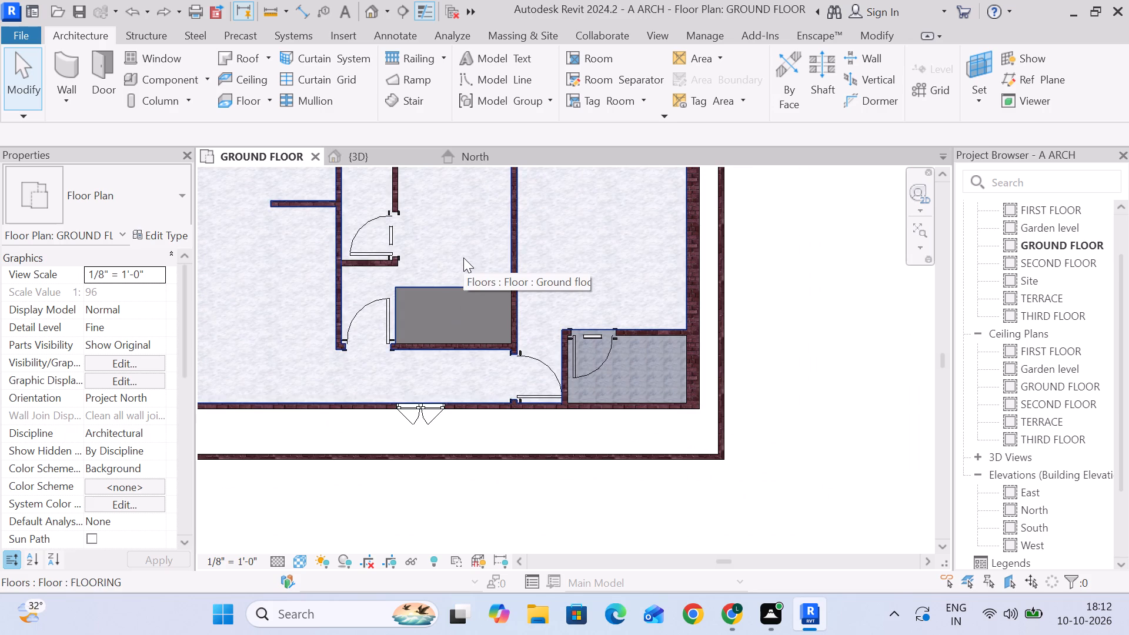
{"action": "left_click", "coordinate": [463, 258]}
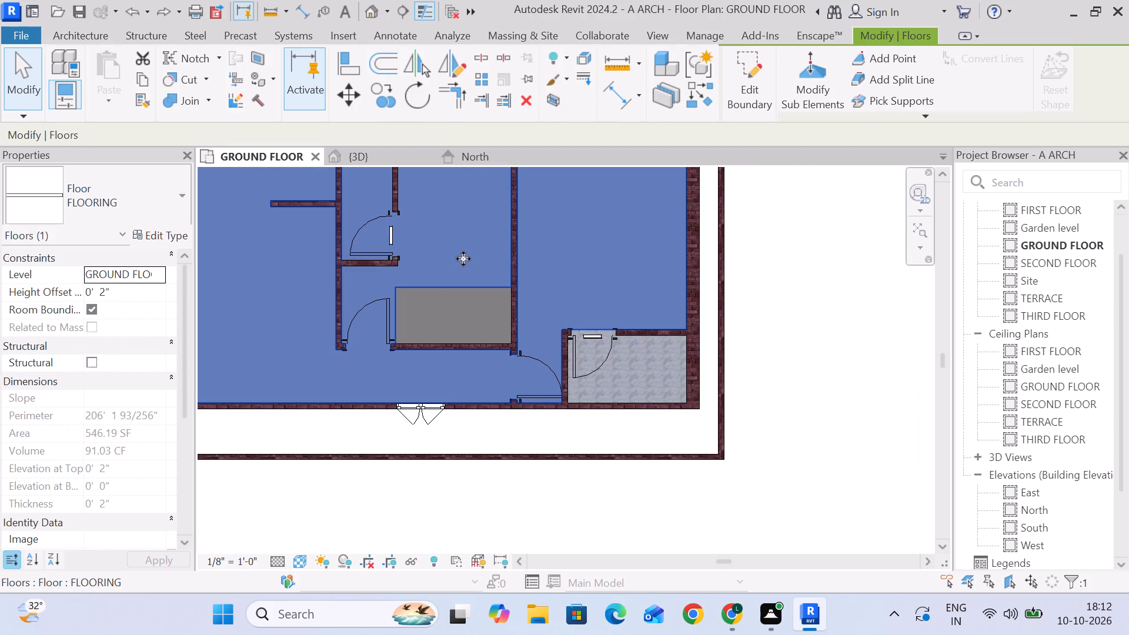
{"action": "left_click", "coordinate": [738, 81]}
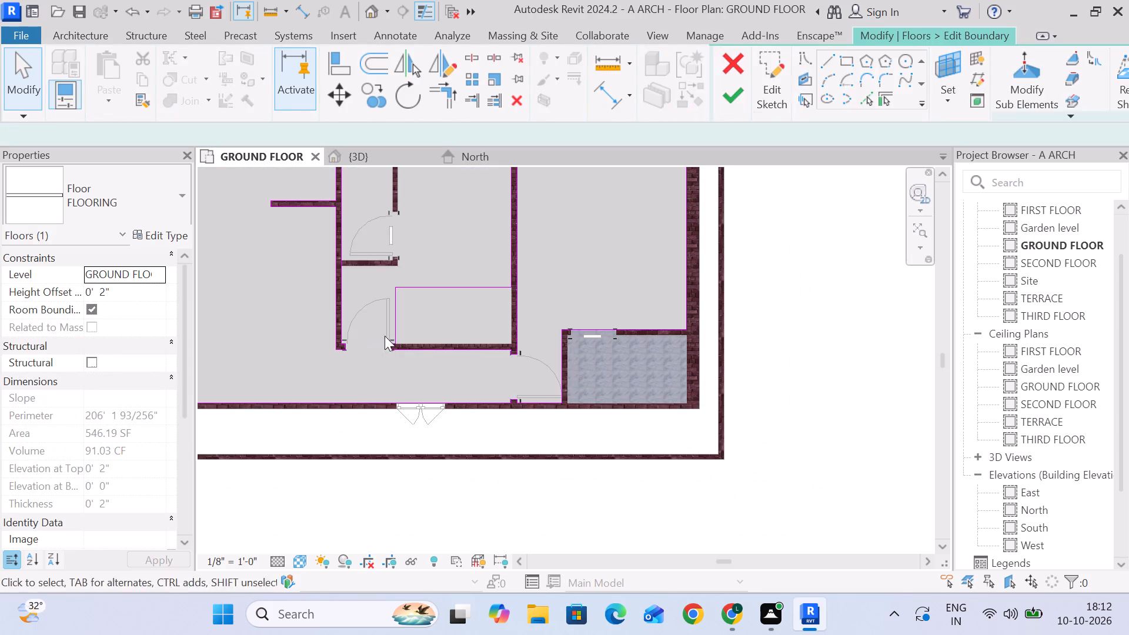
{"action": "scroll", "coordinate": [420, 345], "scroll_direction": "up", "scroll_amount": 4}
{"action": "middle_click_drag", "start_coordinate": [418, 356], "coordinate": [390, 349]}
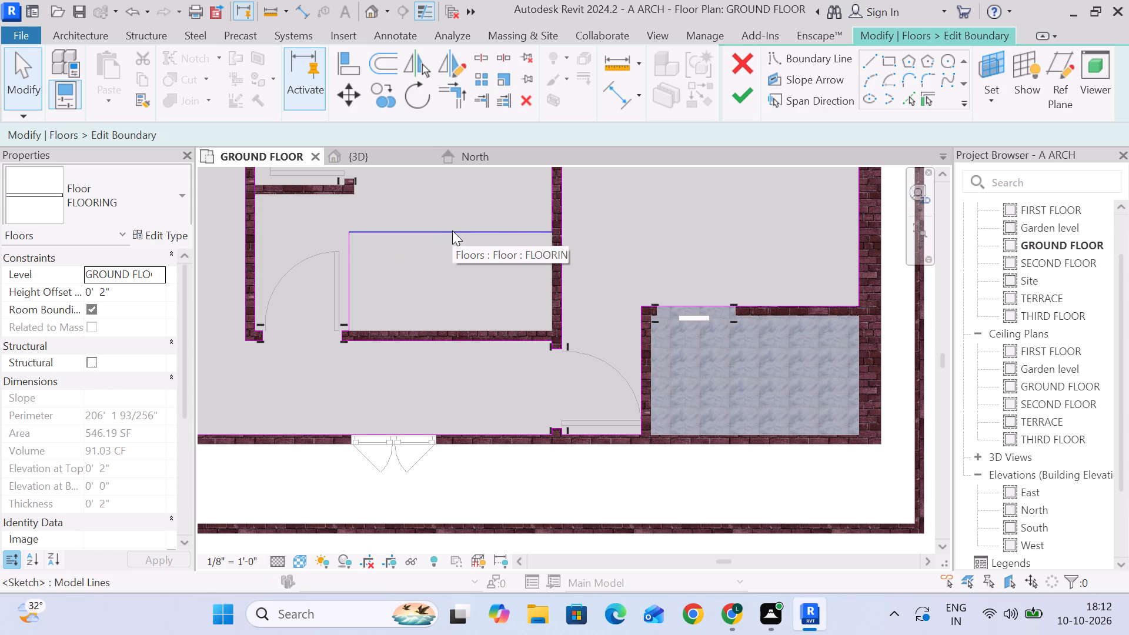
{"action": "left_click", "coordinate": [340, 62]}
{"action": "left_click", "coordinate": [431, 327]}
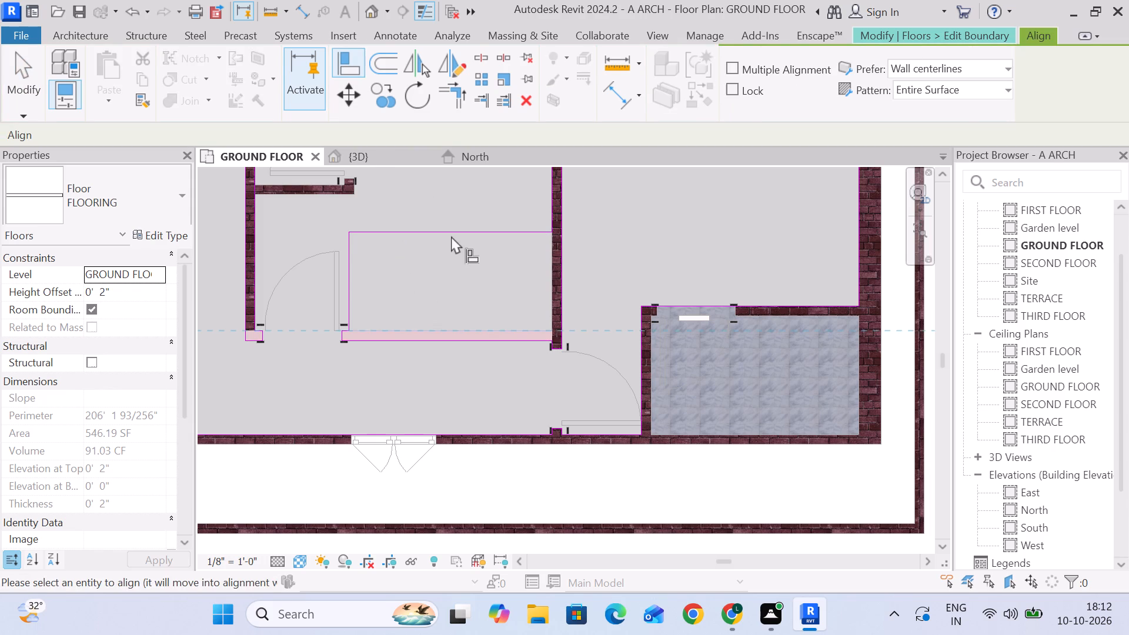
{"action": "left_click", "coordinate": [451, 230]}
{"action": "left_click", "coordinate": [849, 566]}
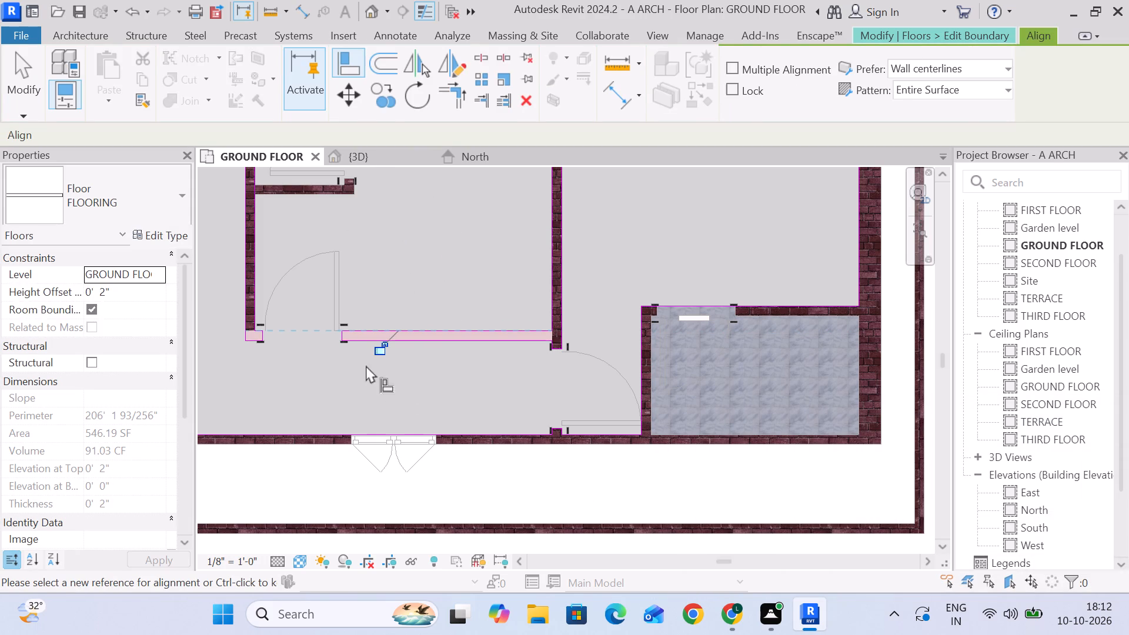
{"action": "left_click", "coordinate": [33, 99]}
Draw two floor boundary lines along the outer faces of the new toilet enclosure's short and long walls, up to the exterior wall.
{"action": "scroll", "coordinate": [374, 262], "scroll_direction": "down", "scroll_amount": 4}
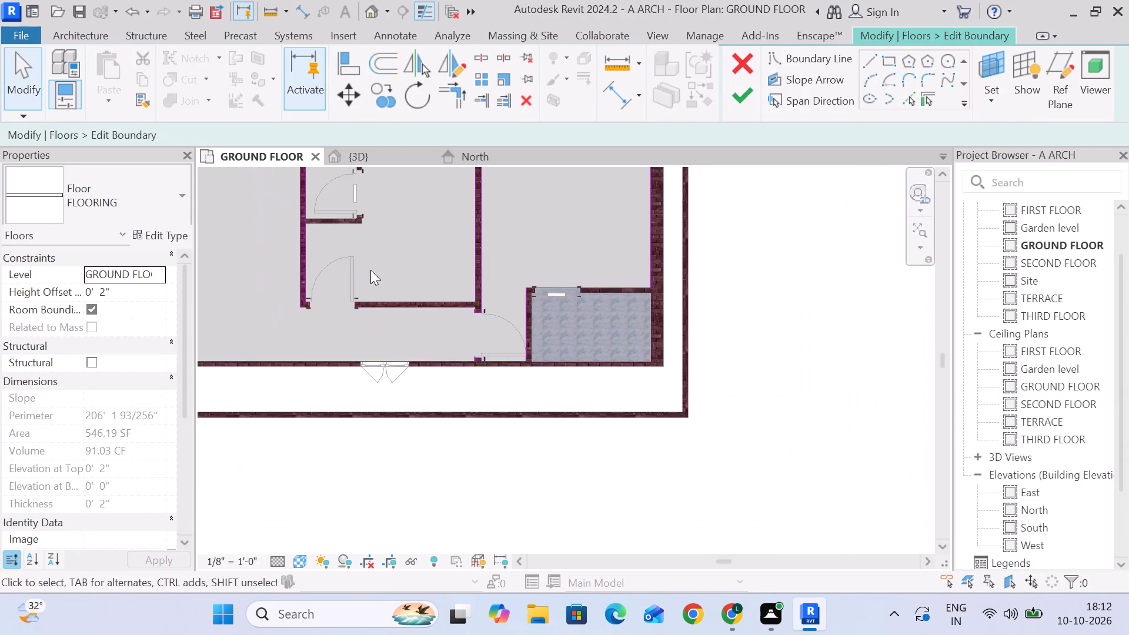
{"action": "middle_click_drag", "start_coordinate": [370, 270], "coordinate": [405, 357]}
{"action": "scroll", "coordinate": [380, 306], "scroll_direction": "up", "scroll_amount": 3}
{"action": "middle_click_drag", "start_coordinate": [346, 297], "coordinate": [389, 392]}
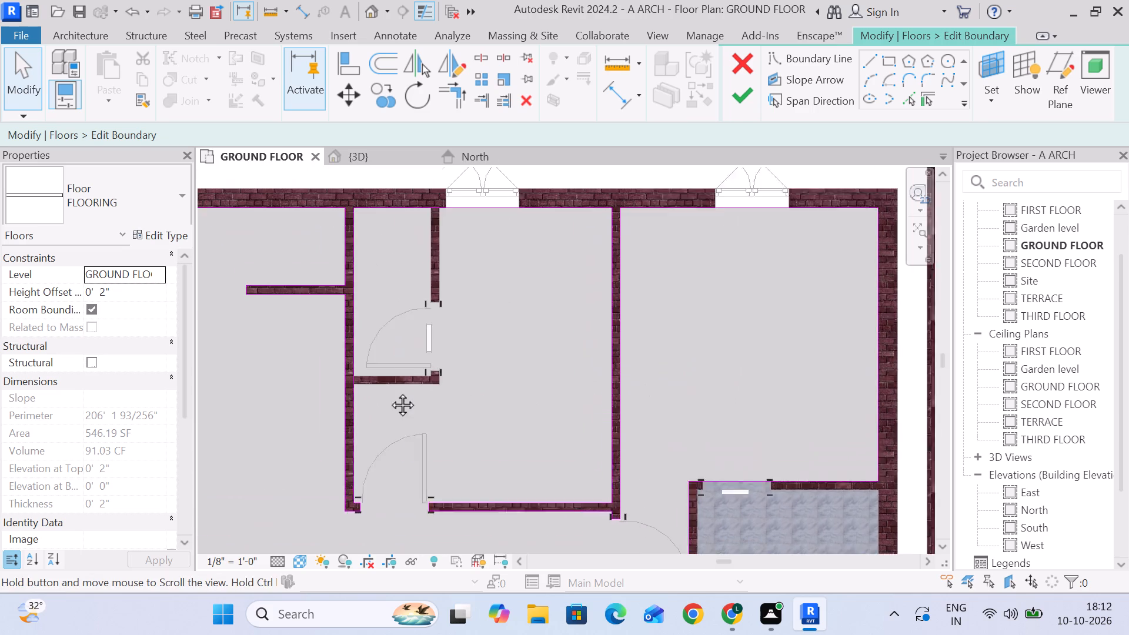
{"action": "middle_click_drag", "start_coordinate": [389, 392], "coordinate": [389, 394]}
{"action": "scroll", "coordinate": [380, 378], "scroll_direction": "up", "scroll_amount": 1}
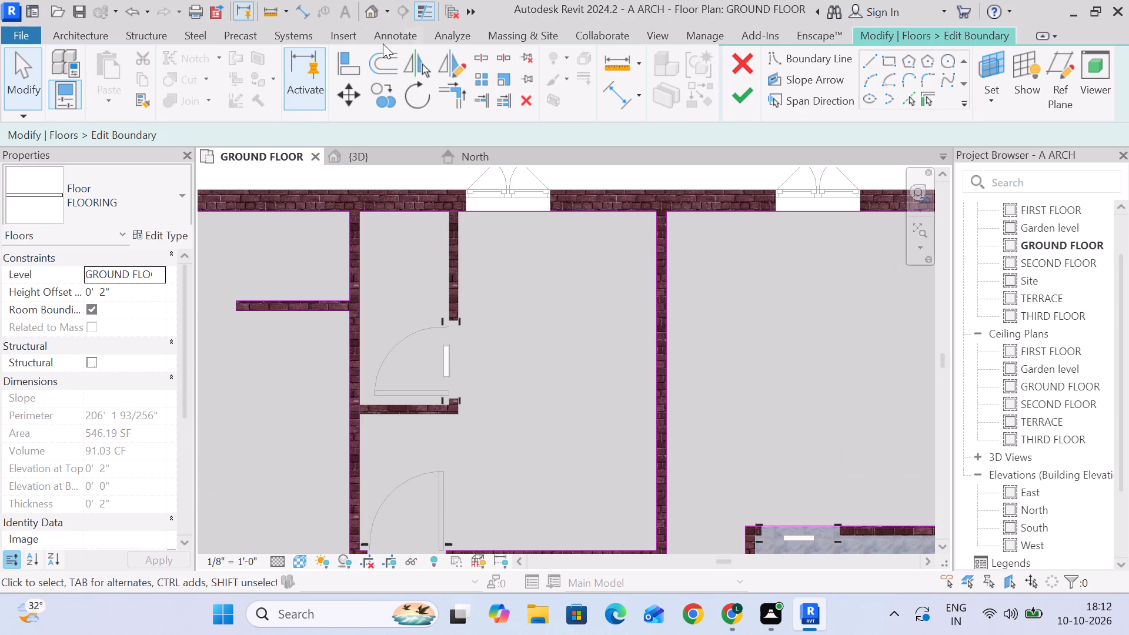
{"action": "left_click", "coordinate": [861, 61]}
{"action": "scroll", "coordinate": [381, 408], "scroll_direction": "up", "scroll_amount": 6}
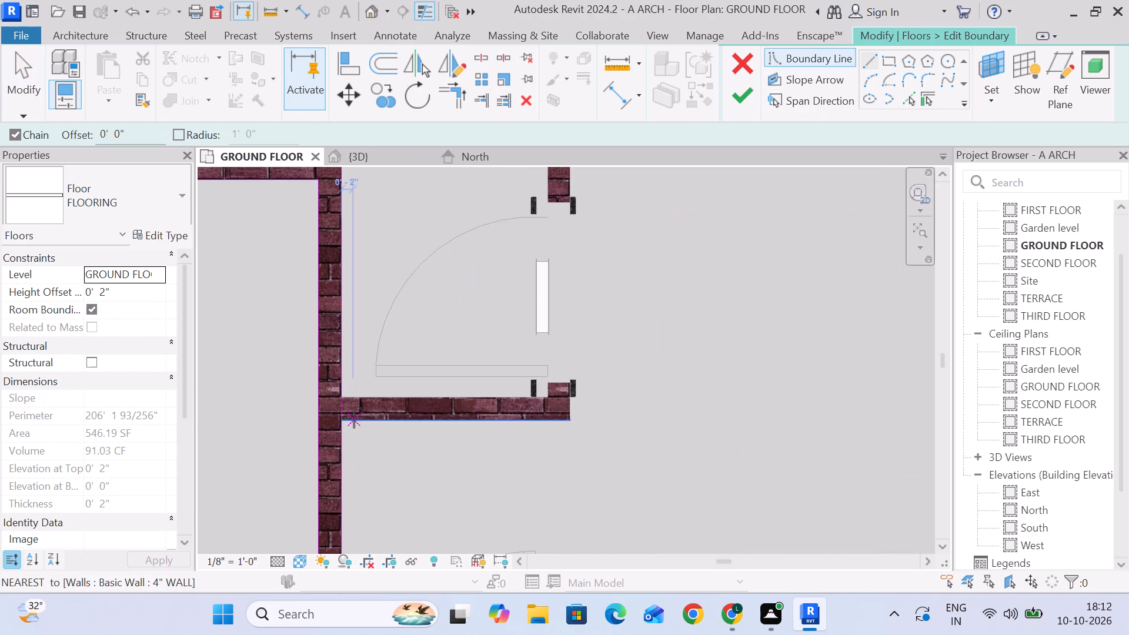
{"action": "left_click", "coordinate": [342, 421]}
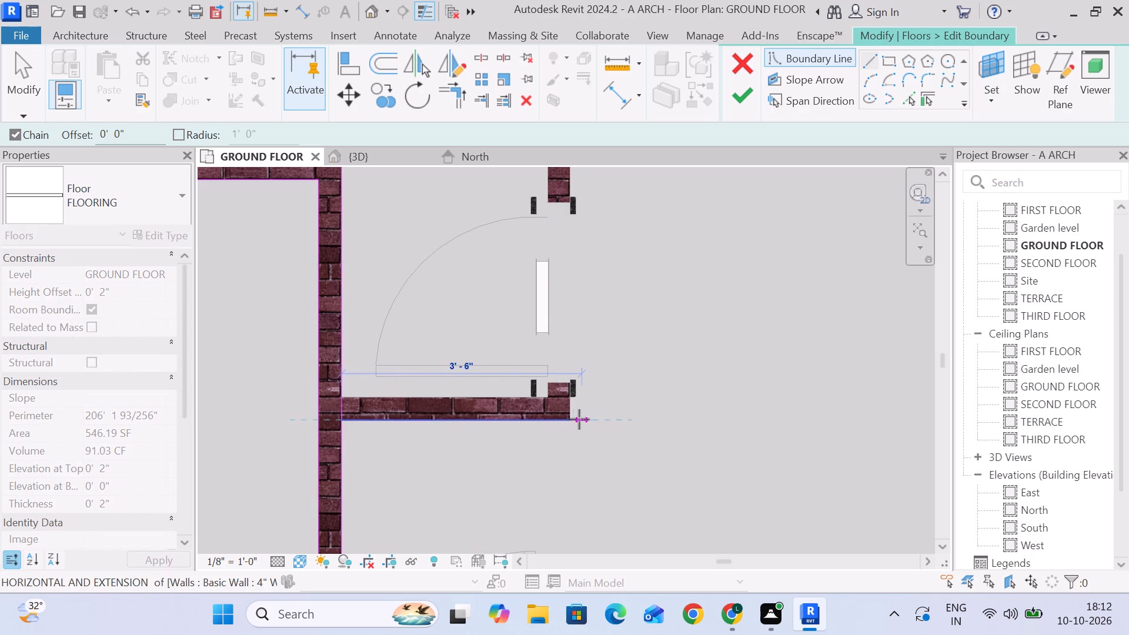
{"action": "left_click", "coordinate": [570, 419]}
{"action": "middle_click_drag", "start_coordinate": [602, 256], "coordinate": [601, 537]}
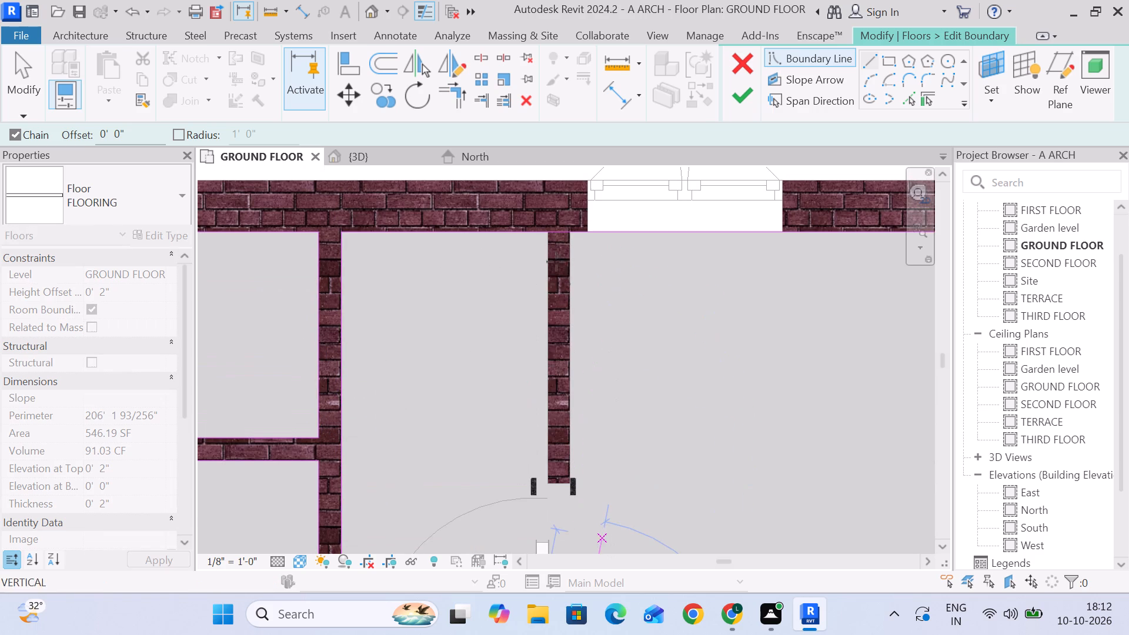
{"action": "left_click", "coordinate": [569, 233]}
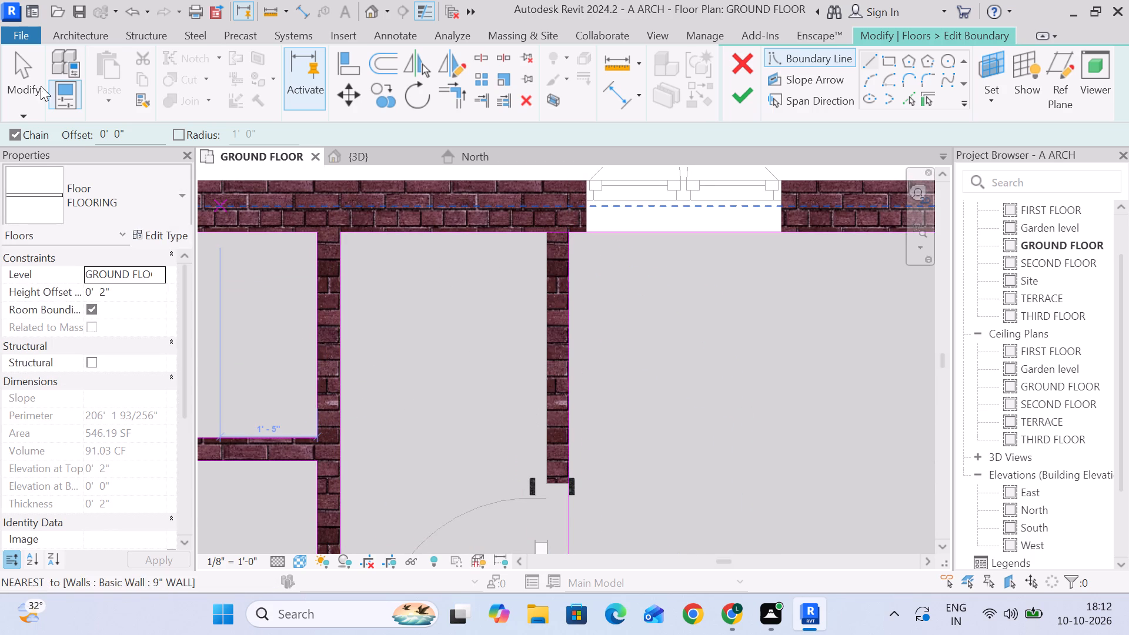
{"action": "left_click", "coordinate": [14, 65]}
{"action": "scroll", "coordinate": [360, 276], "scroll_direction": "down", "scroll_amount": 4}
{"action": "middle_click_drag", "start_coordinate": [502, 365], "coordinate": [497, 316]}
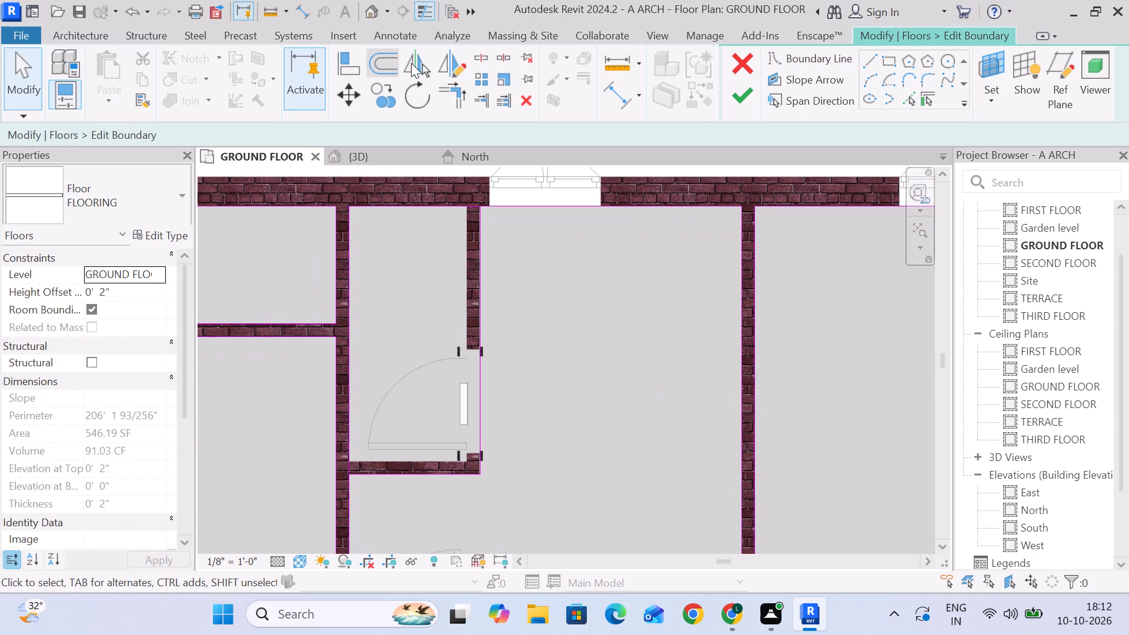
Trim the exterior-wall boundary line to the enclosure's long edge, keeping the part beneath the middle bedroom's window.
{"action": "scroll", "coordinate": [338, 61], "scroll_direction": "down", "scroll_amount": 1}
{"action": "left_click", "coordinate": [333, 63]}
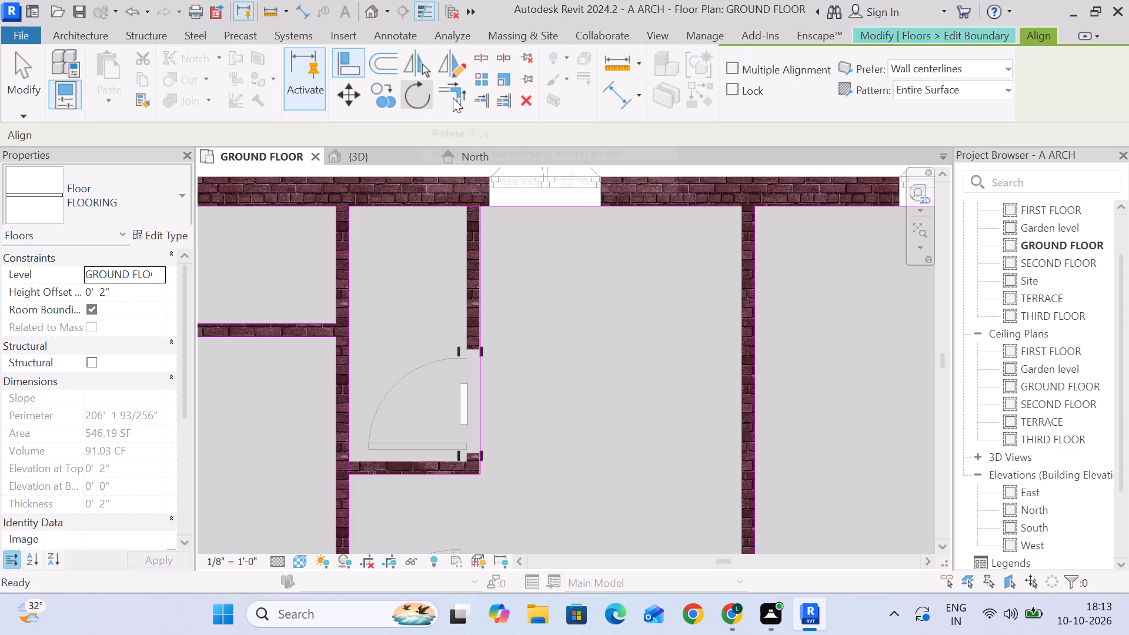
{"action": "left_click", "coordinate": [455, 96]}
{"action": "left_click", "coordinate": [516, 205]}
{"action": "left_click", "coordinate": [479, 234]}
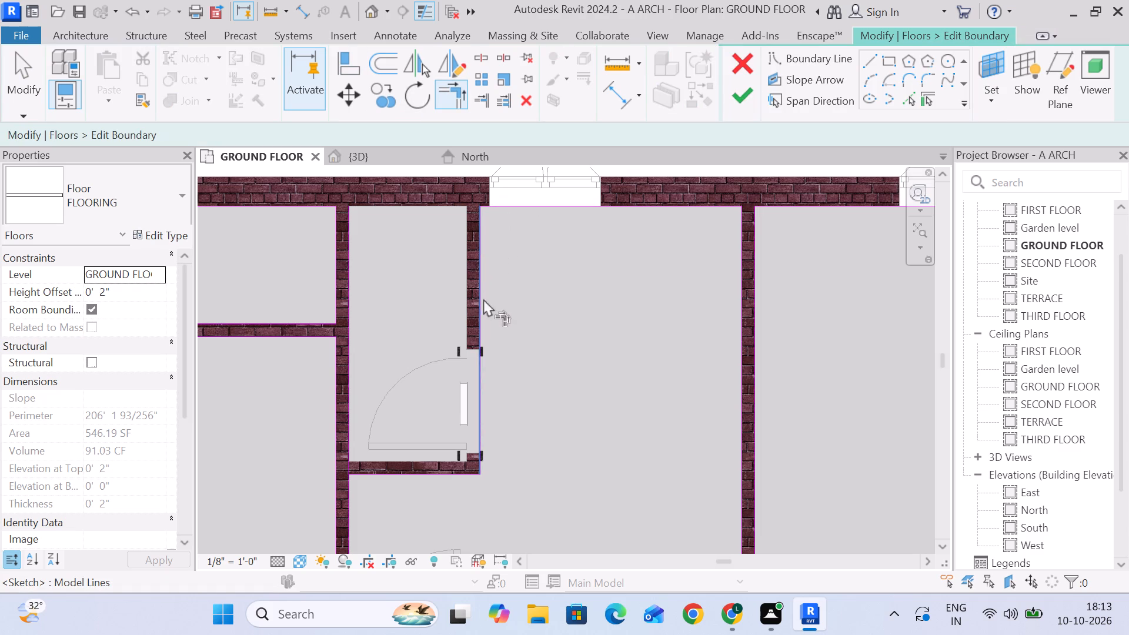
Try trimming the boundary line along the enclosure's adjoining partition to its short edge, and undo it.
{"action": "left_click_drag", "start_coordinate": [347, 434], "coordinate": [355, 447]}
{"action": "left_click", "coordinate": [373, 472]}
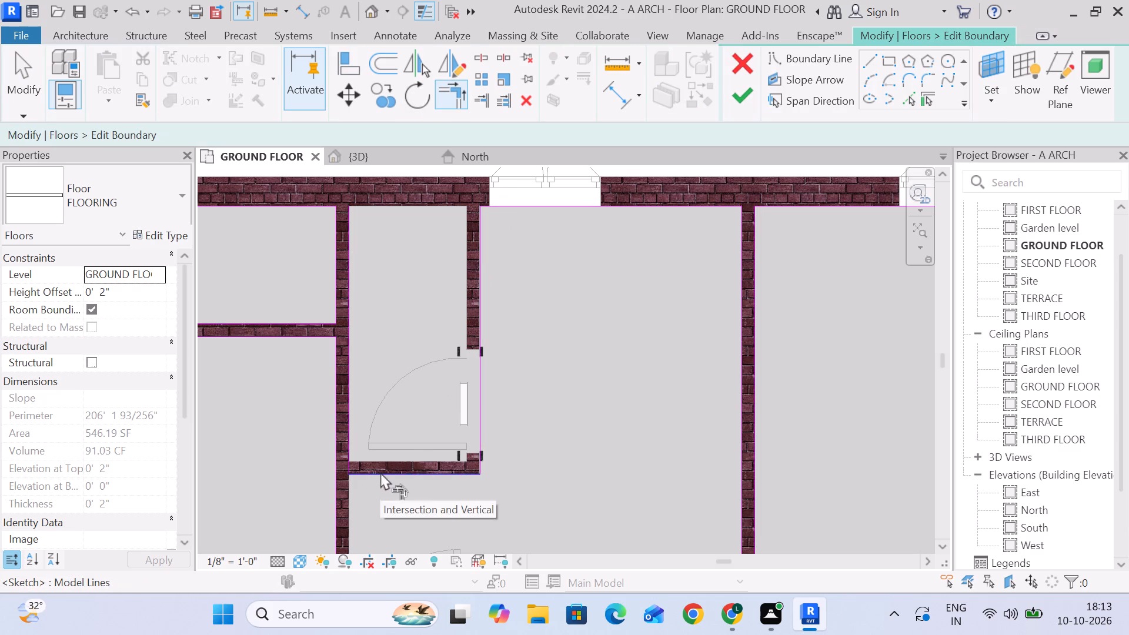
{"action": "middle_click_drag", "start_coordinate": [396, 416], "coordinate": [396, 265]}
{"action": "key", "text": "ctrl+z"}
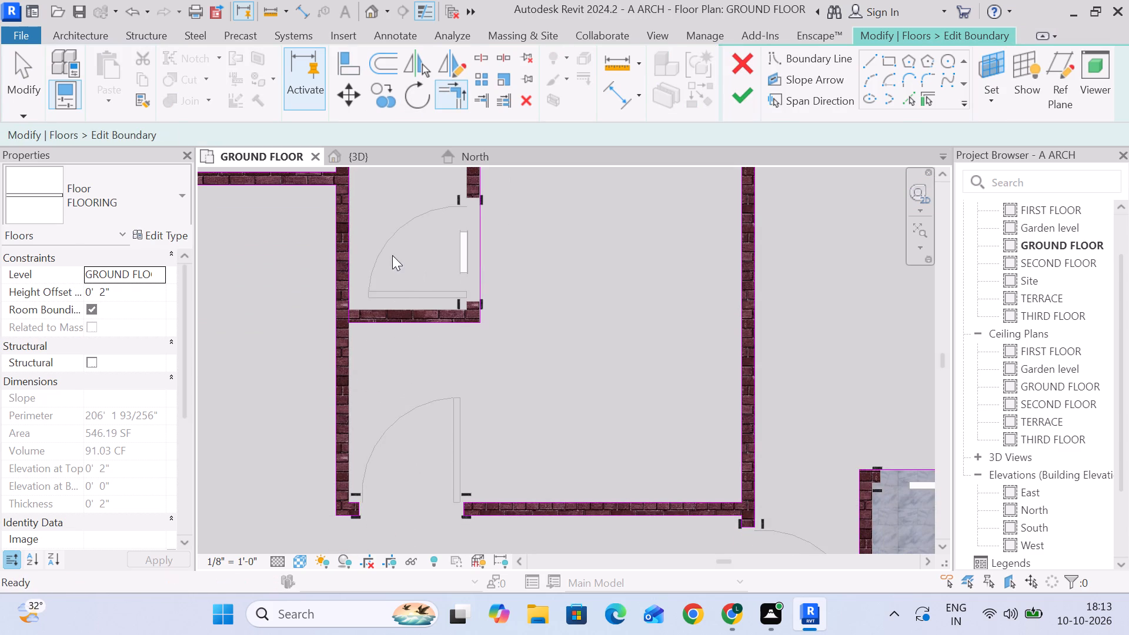
Trim the partition boundary line to the enclosure's short edge, keeping the part beside the bedroom door, and finish the FLOORING boundary edit.
{"action": "middle_click_drag", "start_coordinate": [352, 417], "coordinate": [352, 250]}
{"action": "left_click", "coordinate": [352, 355]}
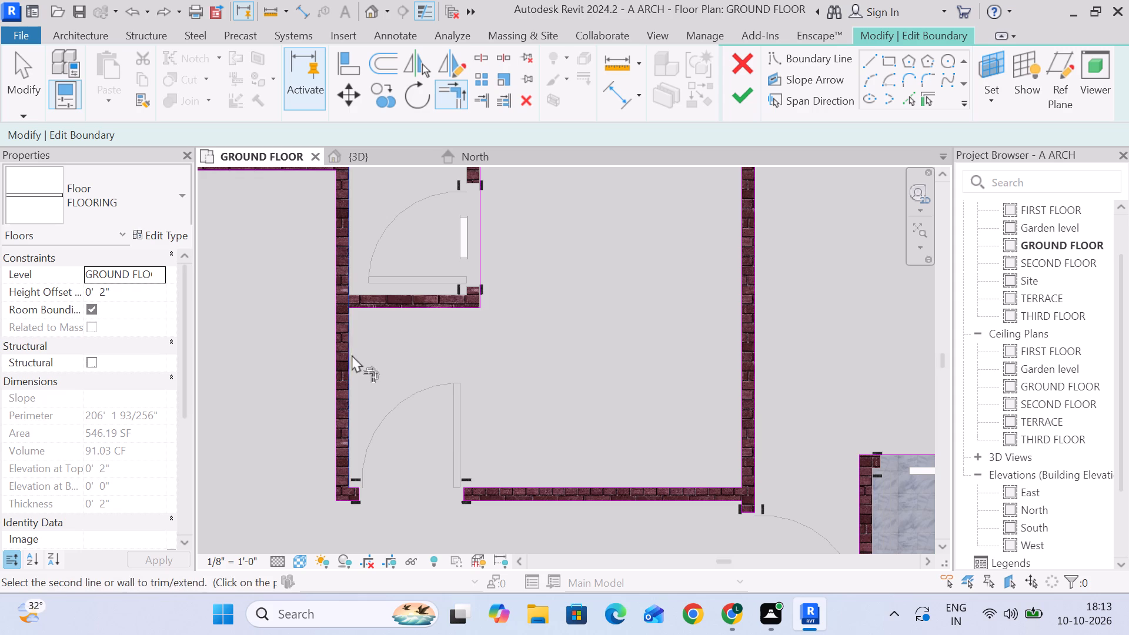
{"action": "left_click", "coordinate": [400, 305]}
{"action": "scroll", "coordinate": [409, 328], "scroll_direction": "down", "scroll_amount": 2}
{"action": "left_click", "coordinate": [11, 75]}
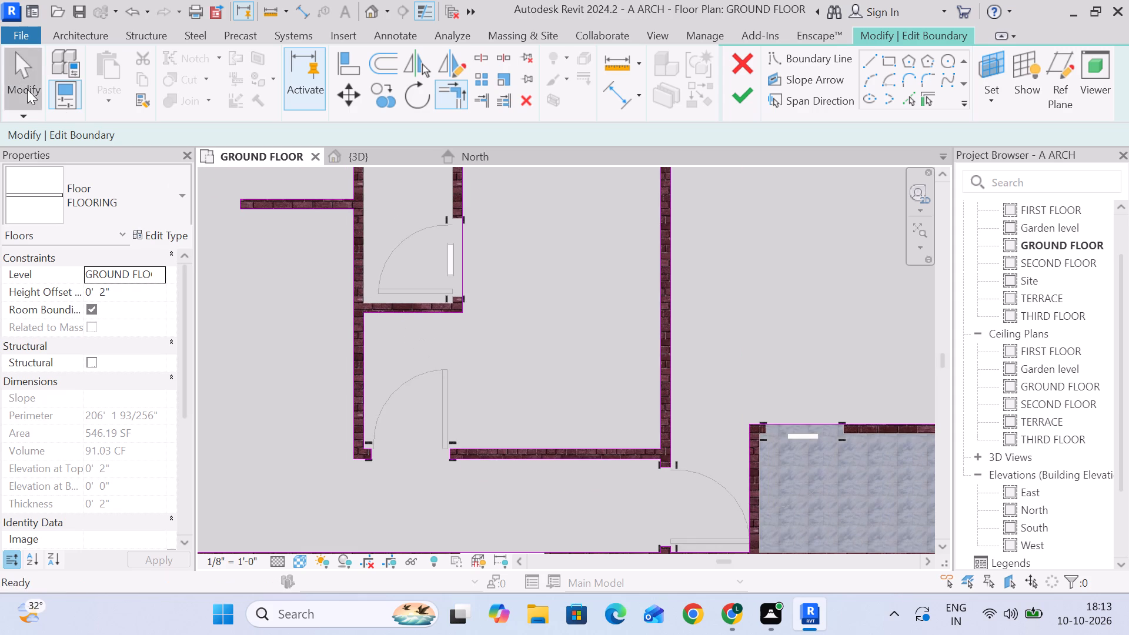
{"action": "scroll", "coordinate": [404, 258], "scroll_direction": "down", "scroll_amount": 3}
{"action": "middle_click_drag", "start_coordinate": [405, 258], "coordinate": [346, 330]}
{"action": "scroll", "coordinate": [405, 258], "scroll_direction": "up", "scroll_amount": 1}
{"action": "scroll", "coordinate": [515, 279], "scroll_direction": "down", "scroll_amount": 2}
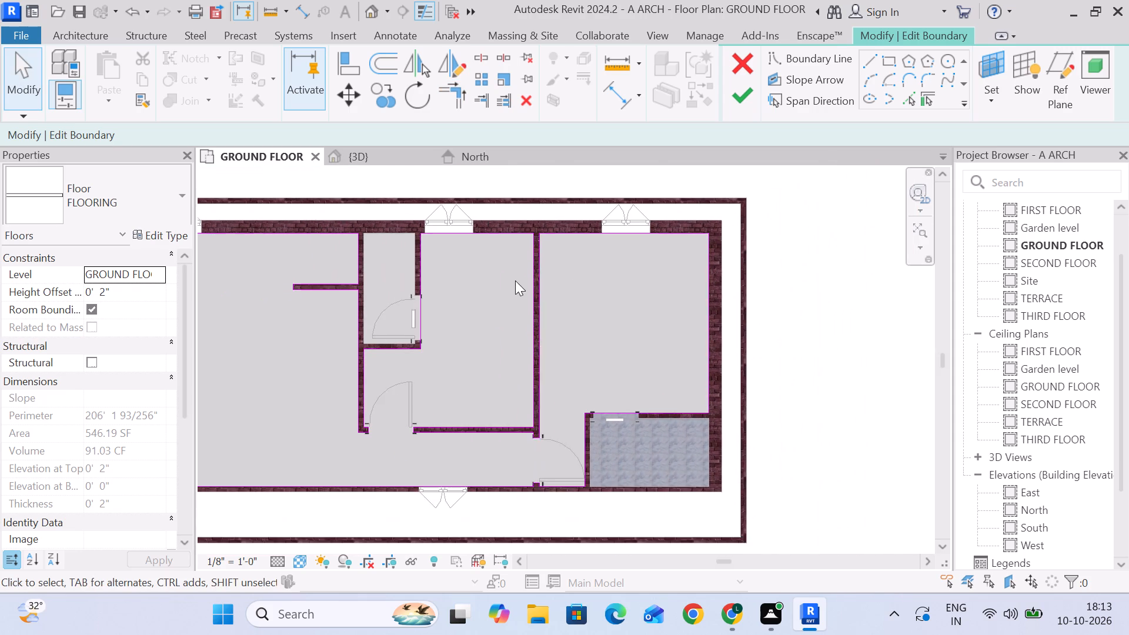
{"action": "middle_click_drag", "start_coordinate": [514, 280], "coordinate": [434, 237]}
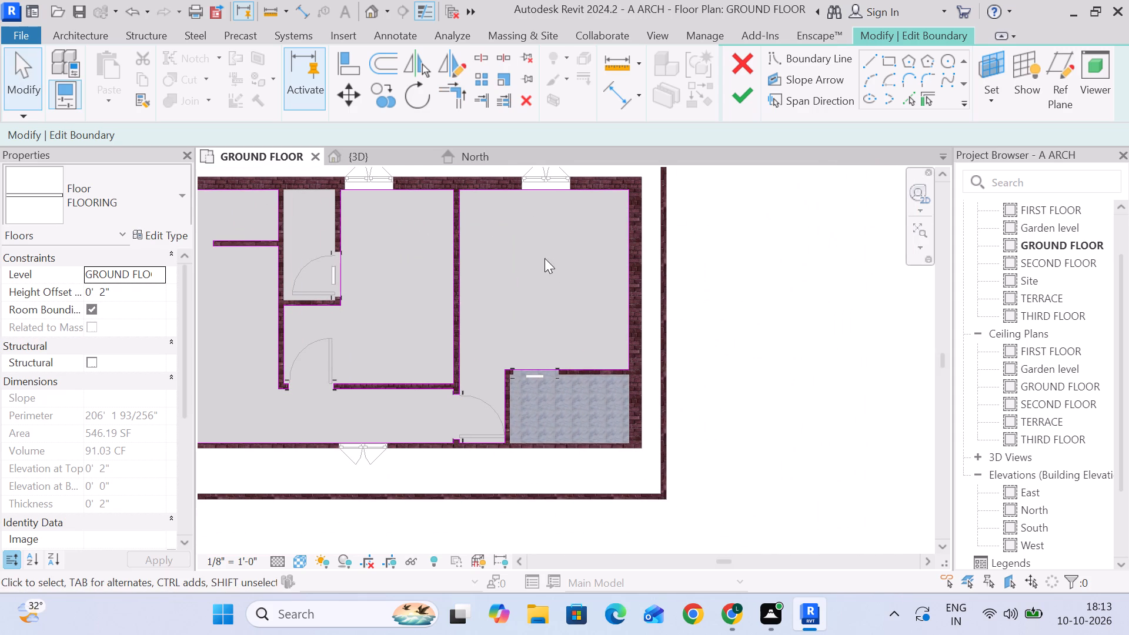
{"action": "middle_click_drag", "start_coordinate": [545, 258], "coordinate": [550, 242]}
{"action": "left_click", "coordinate": [743, 91]}
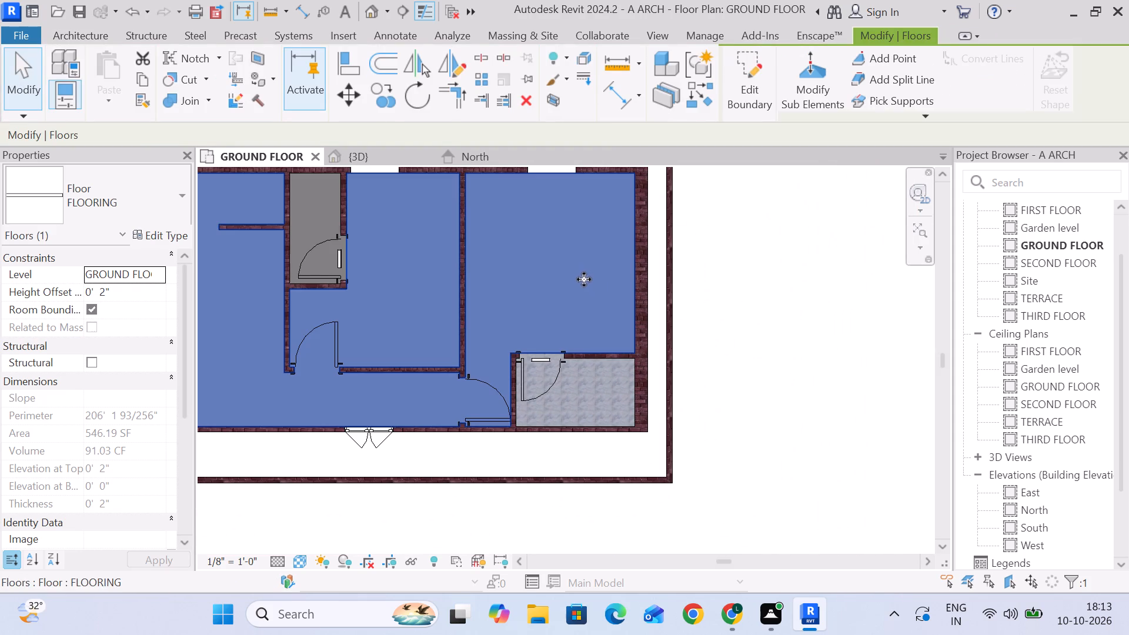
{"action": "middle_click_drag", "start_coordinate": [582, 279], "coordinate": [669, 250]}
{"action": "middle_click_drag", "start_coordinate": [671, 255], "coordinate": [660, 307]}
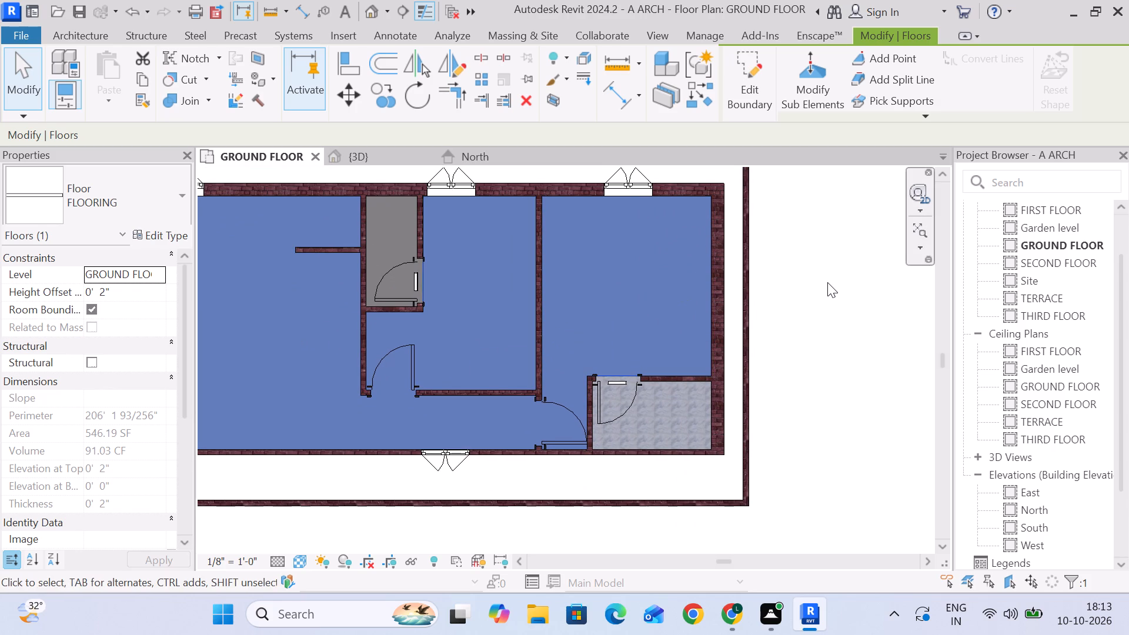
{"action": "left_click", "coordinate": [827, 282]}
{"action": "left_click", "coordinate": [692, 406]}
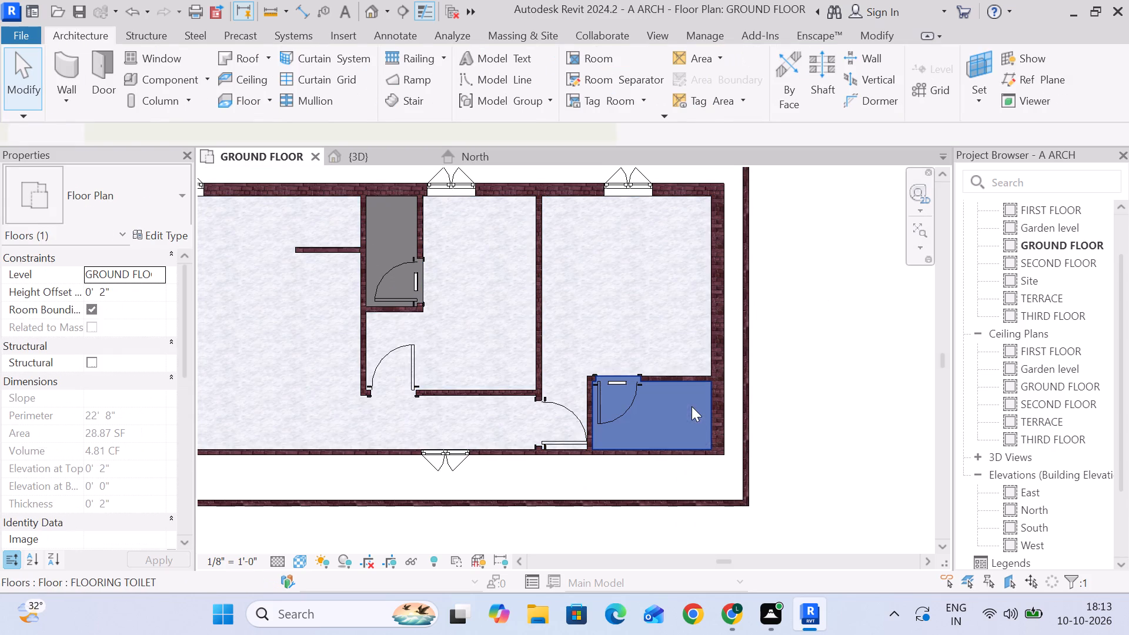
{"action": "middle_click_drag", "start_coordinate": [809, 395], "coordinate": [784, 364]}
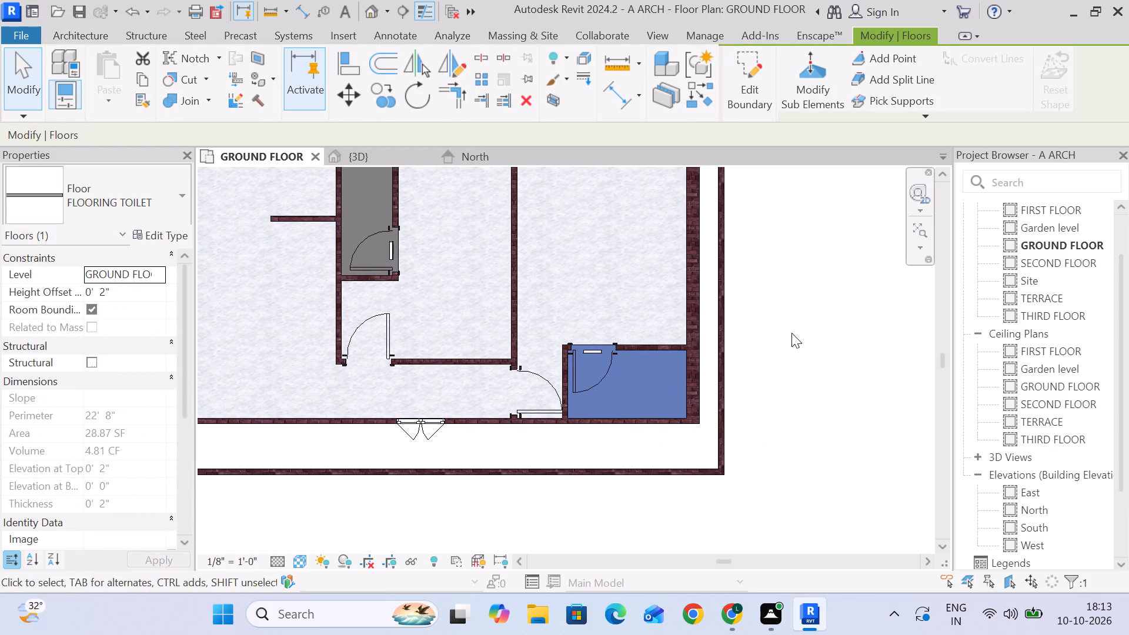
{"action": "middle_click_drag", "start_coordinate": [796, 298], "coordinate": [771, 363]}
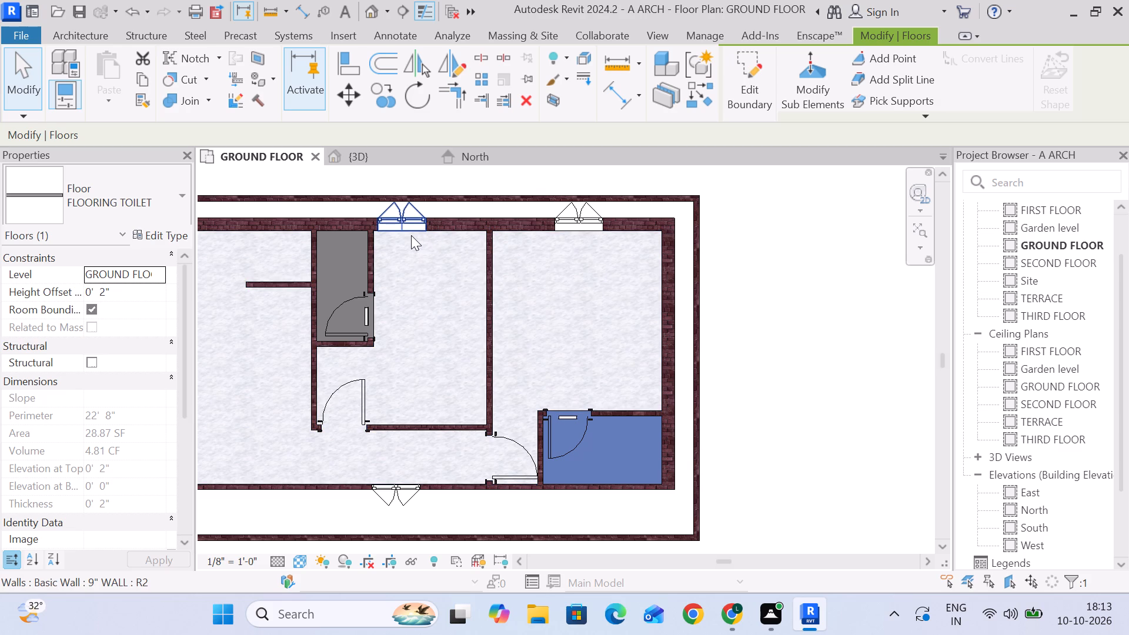
Check the middle bedroom's clear width between the toilet's long wall and the opposite partition with an aligned dimension.
{"action": "left_click", "coordinate": [378, 35]}
{"action": "scroll", "coordinate": [467, 268], "scroll_direction": "up", "scroll_amount": 5}
{"action": "left_click", "coordinate": [501, 261]}
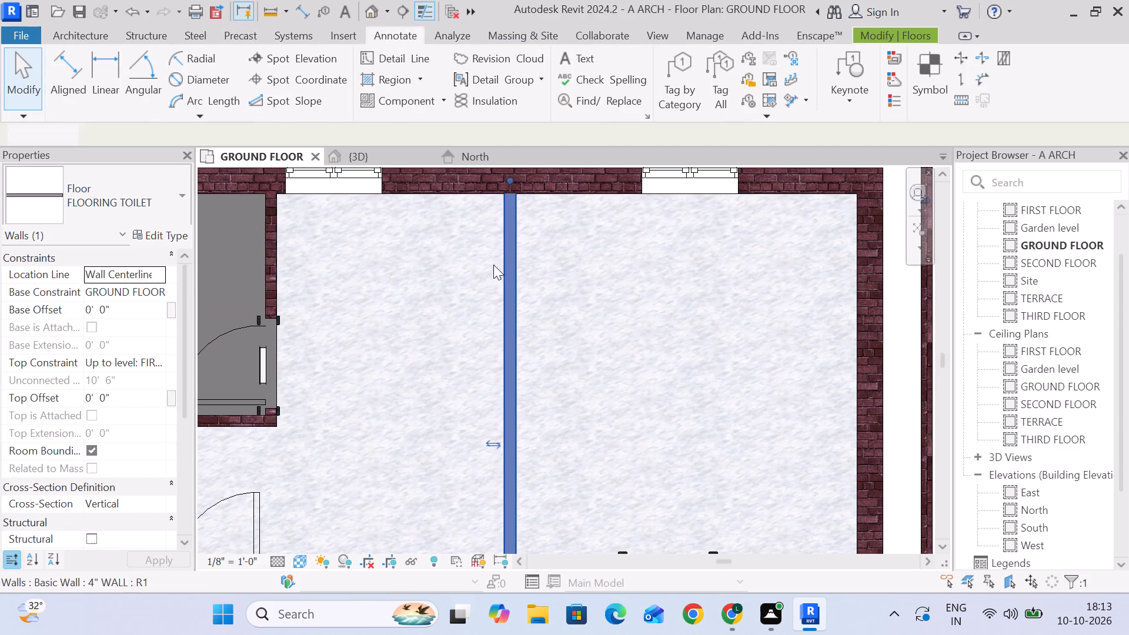
{"action": "key", "text": "Escape"}
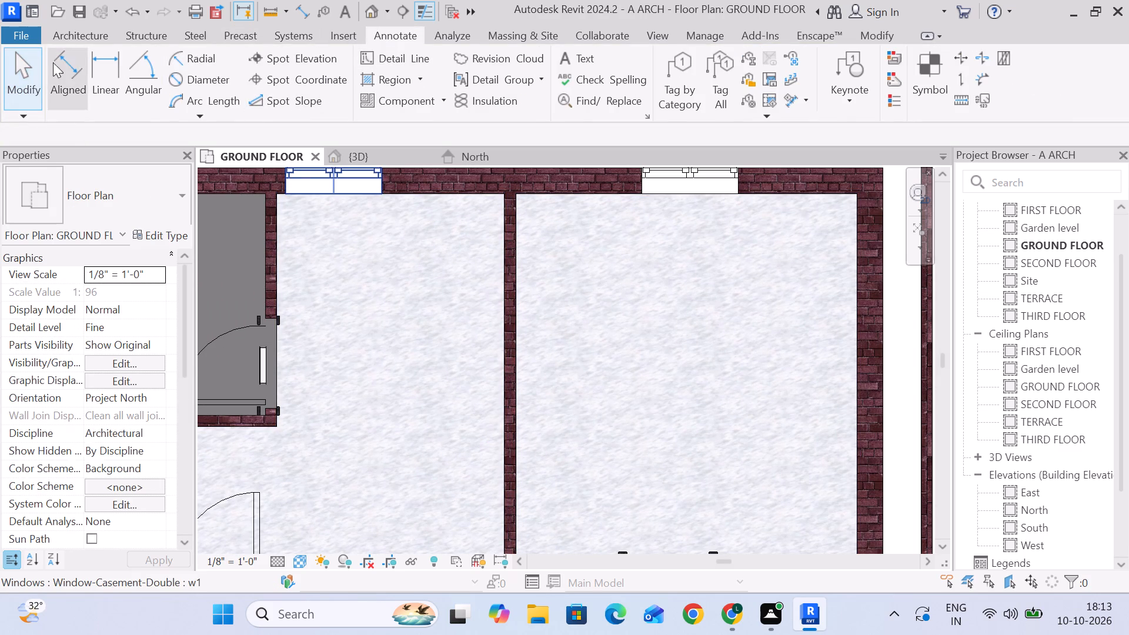
{"action": "left_click", "coordinate": [66, 62]}
{"action": "left_click", "coordinate": [502, 246]}
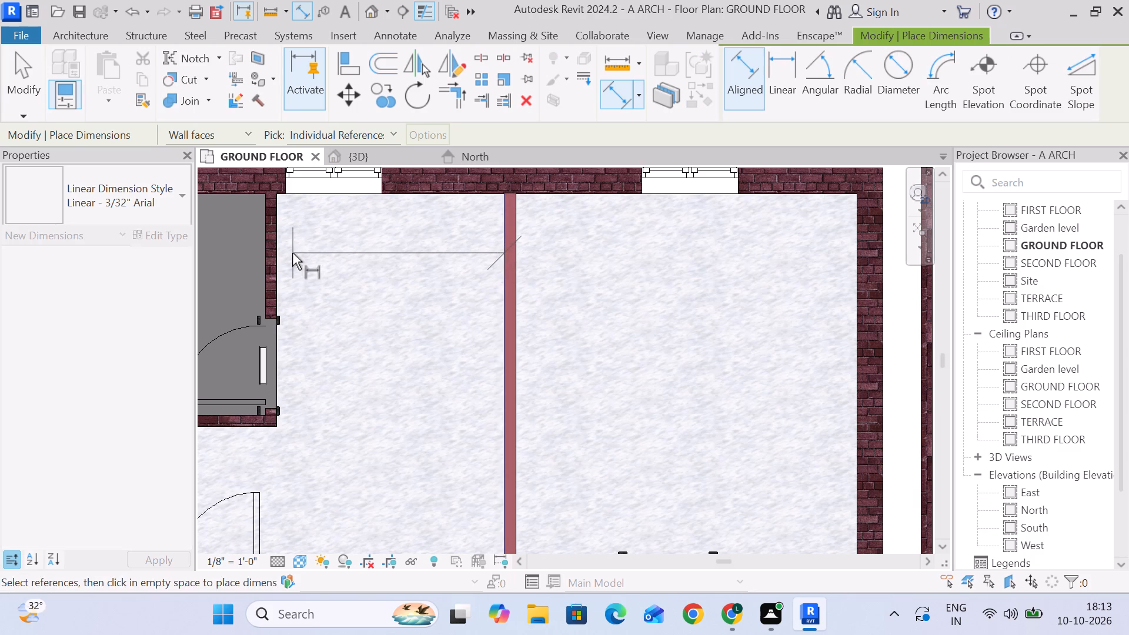
{"action": "left_click", "coordinate": [279, 253]}
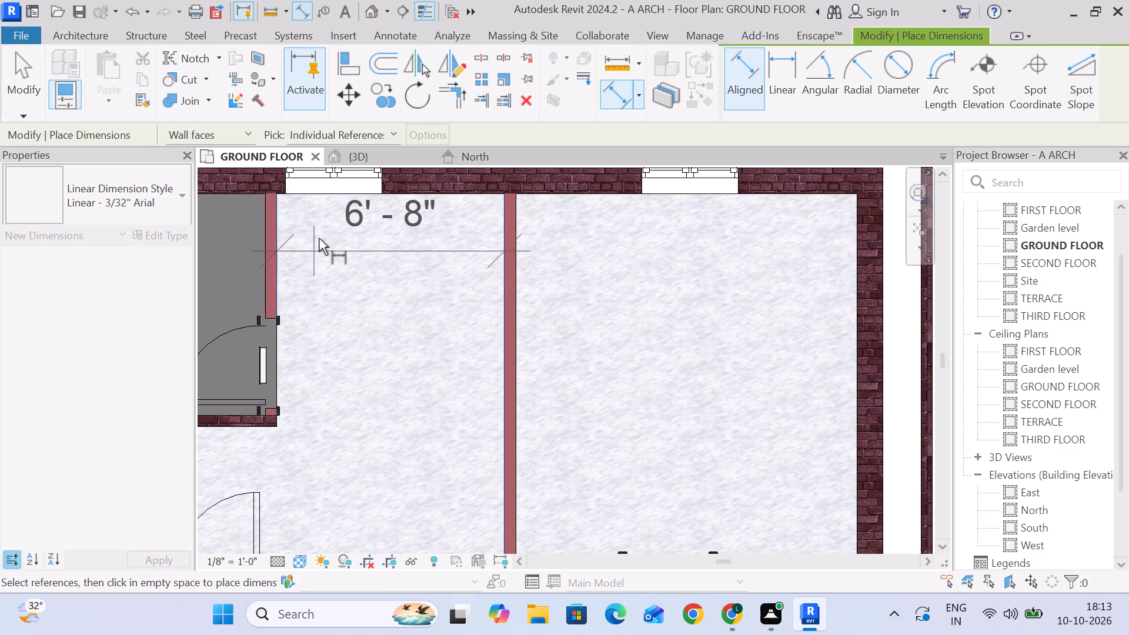
{"action": "scroll", "coordinate": [328, 372], "scroll_direction": "down", "scroll_amount": 4}
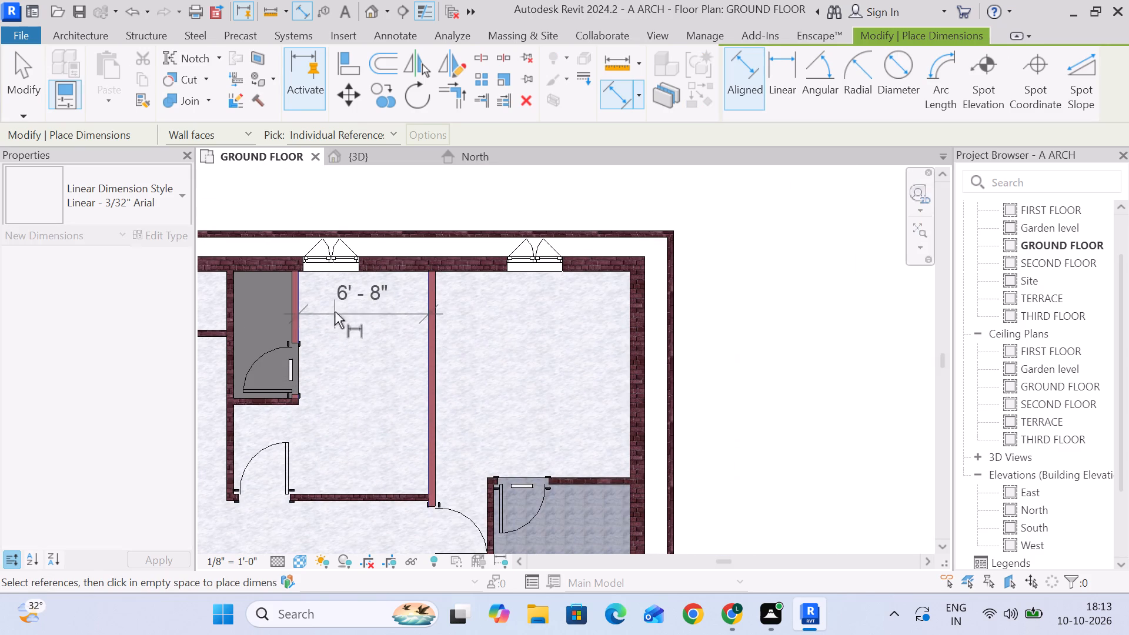
{"action": "key", "text": "Escape"}
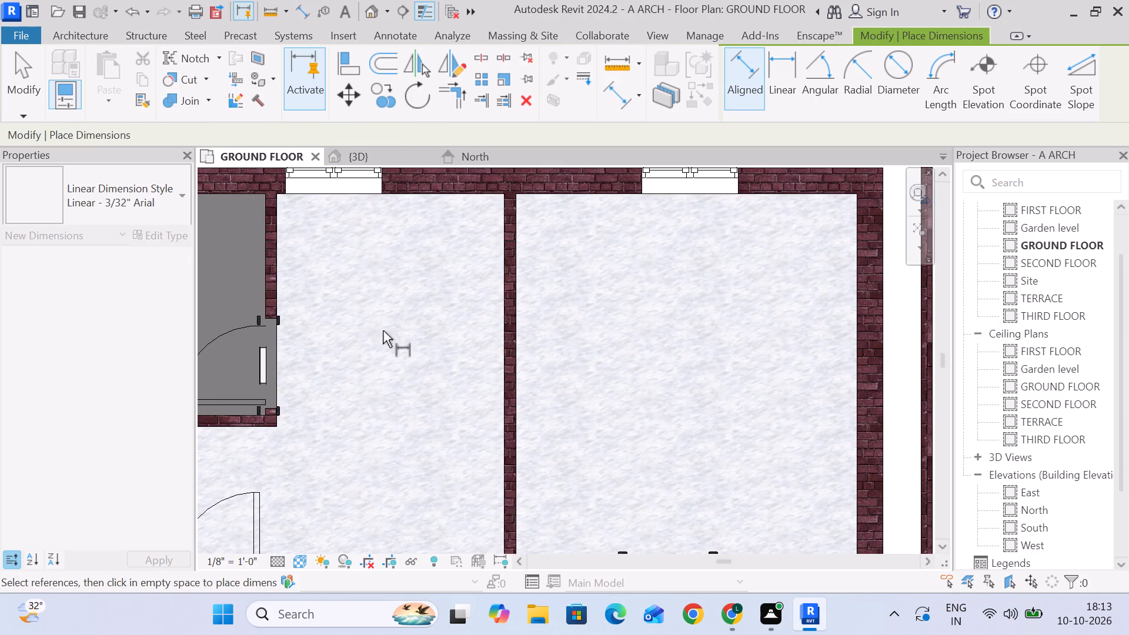
Place an aligned dimension across the new toilet enclosure's clear width, between the inner faces of its long walls.
{"action": "scroll", "coordinate": [472, 369], "scroll_direction": "down", "scroll_amount": 4}
{"action": "middle_click_drag", "start_coordinate": [542, 413], "coordinate": [545, 360]}
{"action": "scroll", "coordinate": [545, 359], "scroll_direction": "down", "scroll_amount": 1}
{"action": "scroll", "coordinate": [356, 261], "scroll_direction": "up", "scroll_amount": 7}
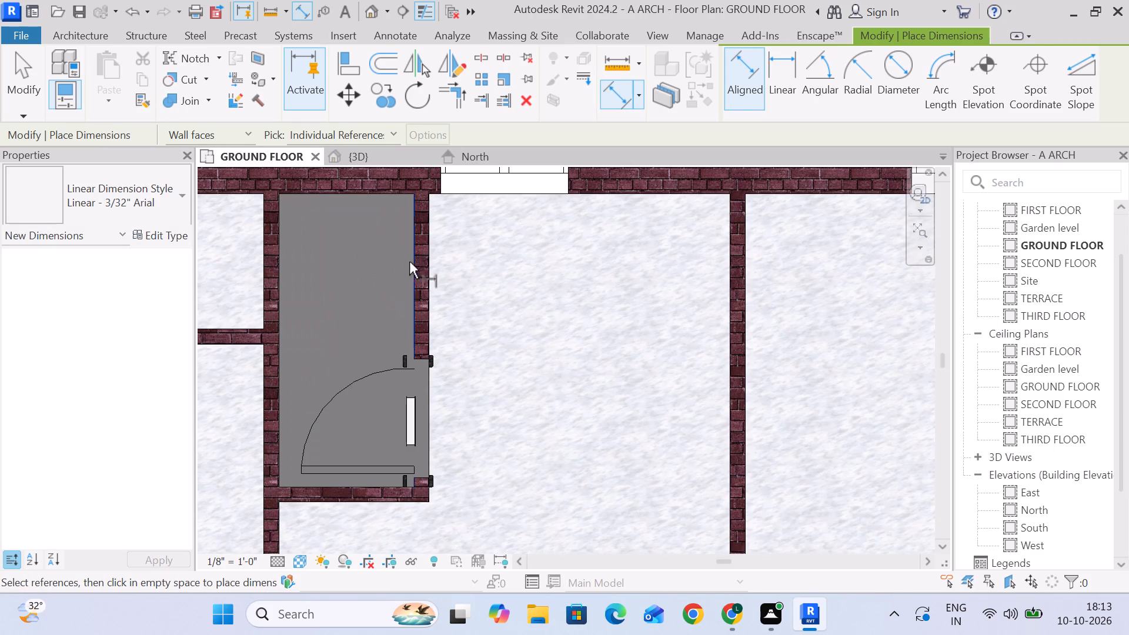
{"action": "left_click", "coordinate": [413, 264]}
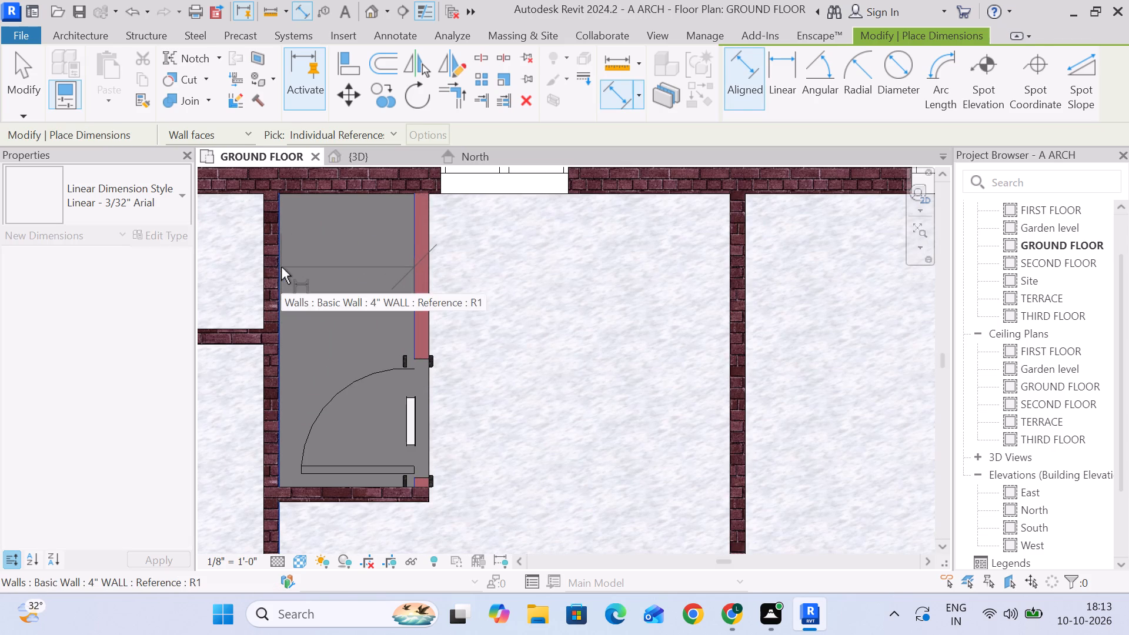
{"action": "left_click", "coordinate": [281, 267]}
{"action": "left_click", "coordinate": [296, 288]}
{"action": "scroll", "coordinate": [301, 304], "scroll_direction": "down", "scroll_amount": 4}
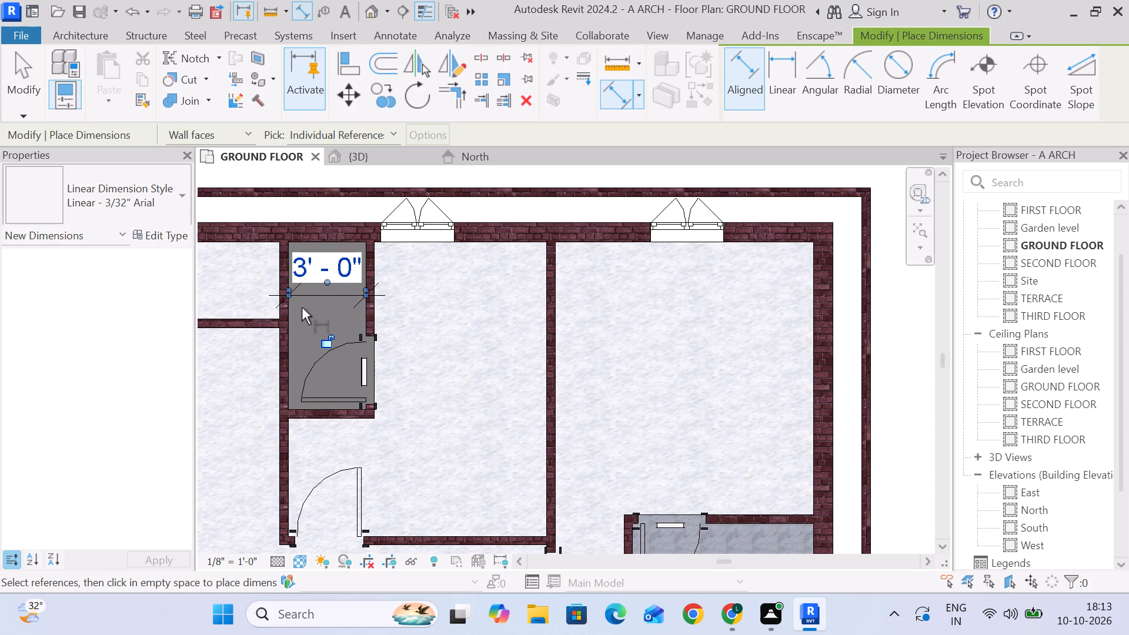
{"action": "left_click", "coordinate": [22, 86]}
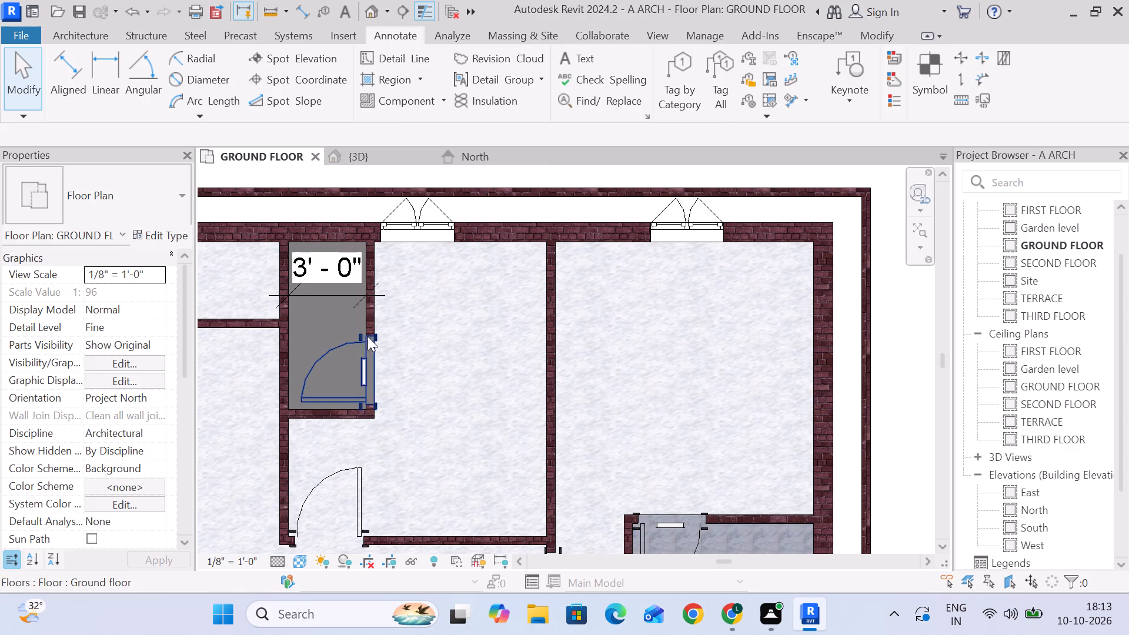
Set the new toilet's clear width to 3' 4" by moving its long wall with the door.
{"action": "left_click", "coordinate": [375, 310]}
{"action": "left_click", "coordinate": [336, 283]}
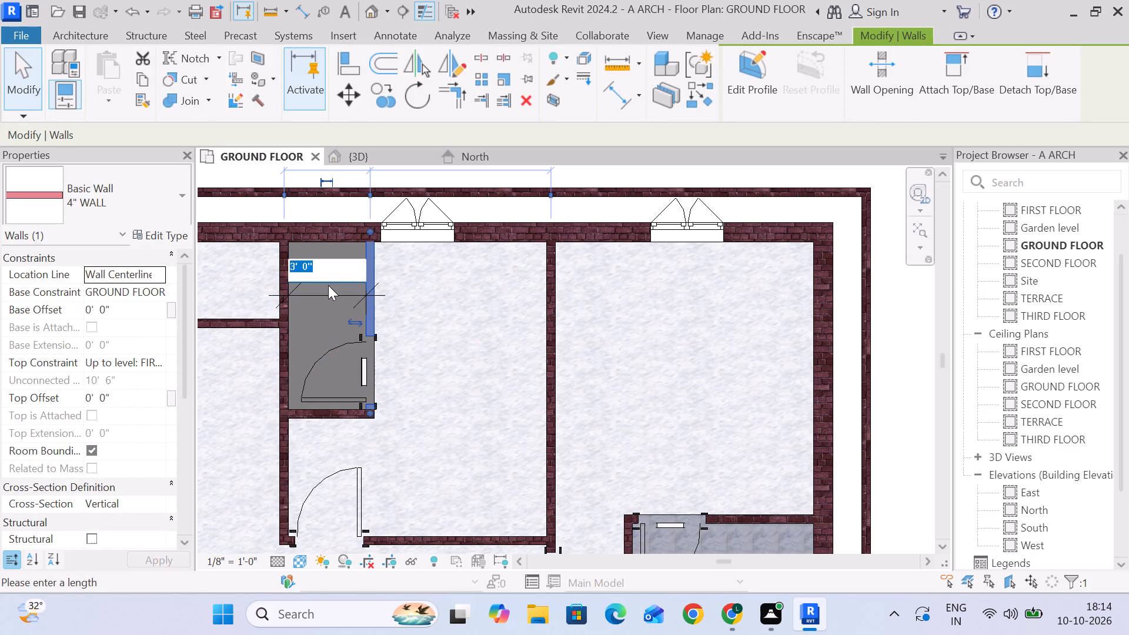
{"action": "key", "text": "3"}
{"action": "key", "text": "apostrophe"}
{"action": "key", "text": "4"}
{"action": "key", "text": "shift+quotedbl"}
{"action": "key", "text": "Return"}
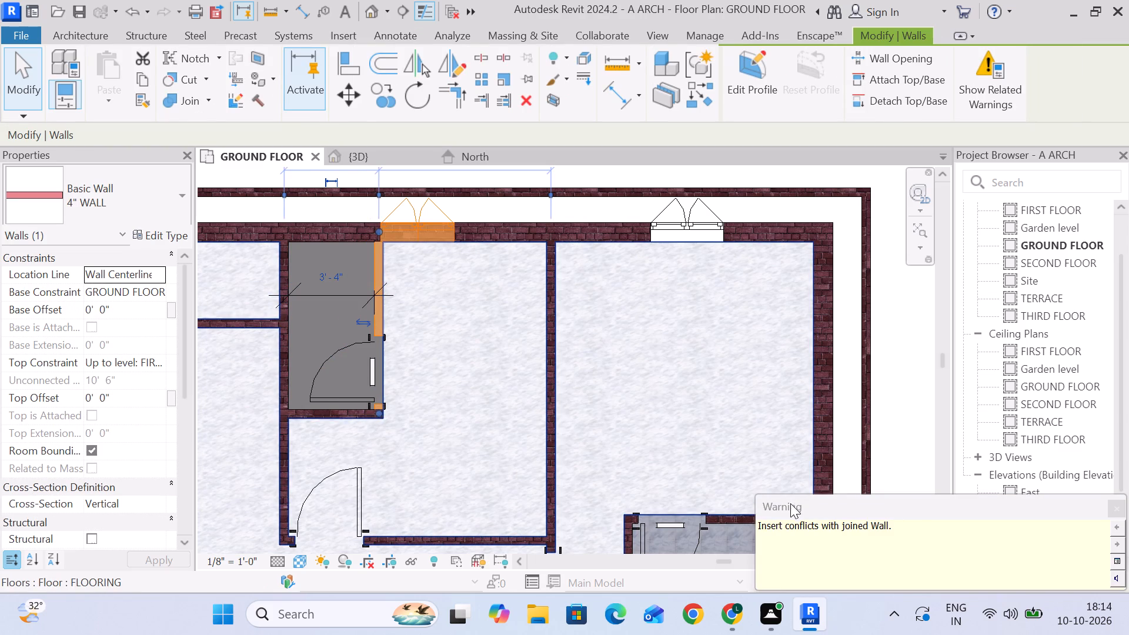
{"action": "key", "text": "Escape"}
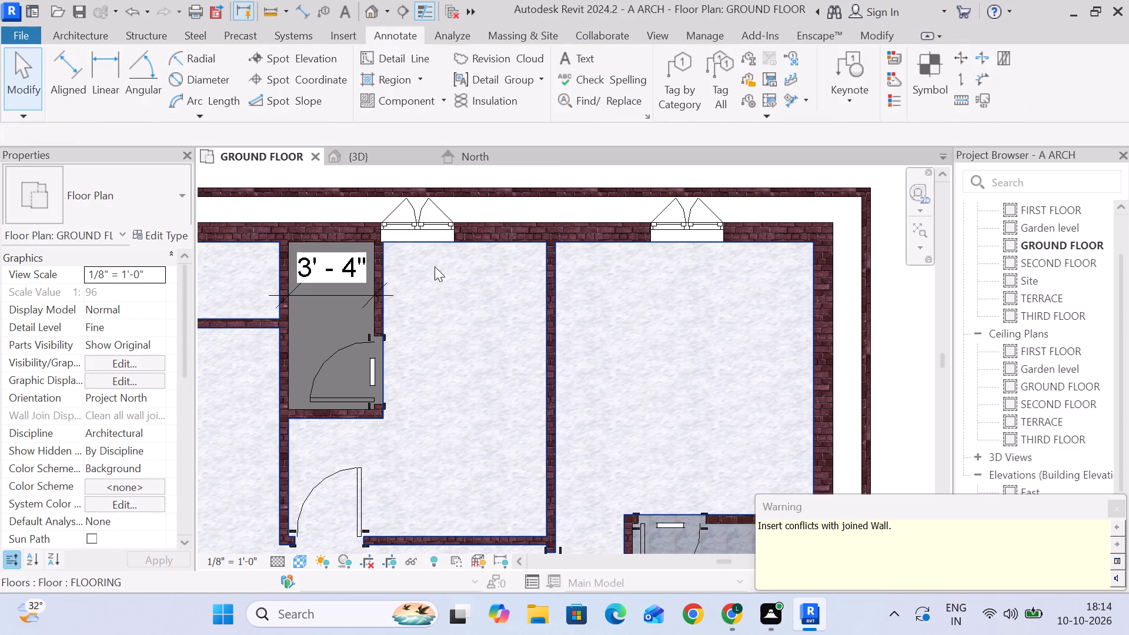
Nudge the middle bedroom's casement window slightly along the exterior wall, away from the new toilet.
{"action": "left_click", "coordinate": [434, 230]}
{"action": "key", "text": "Right"}
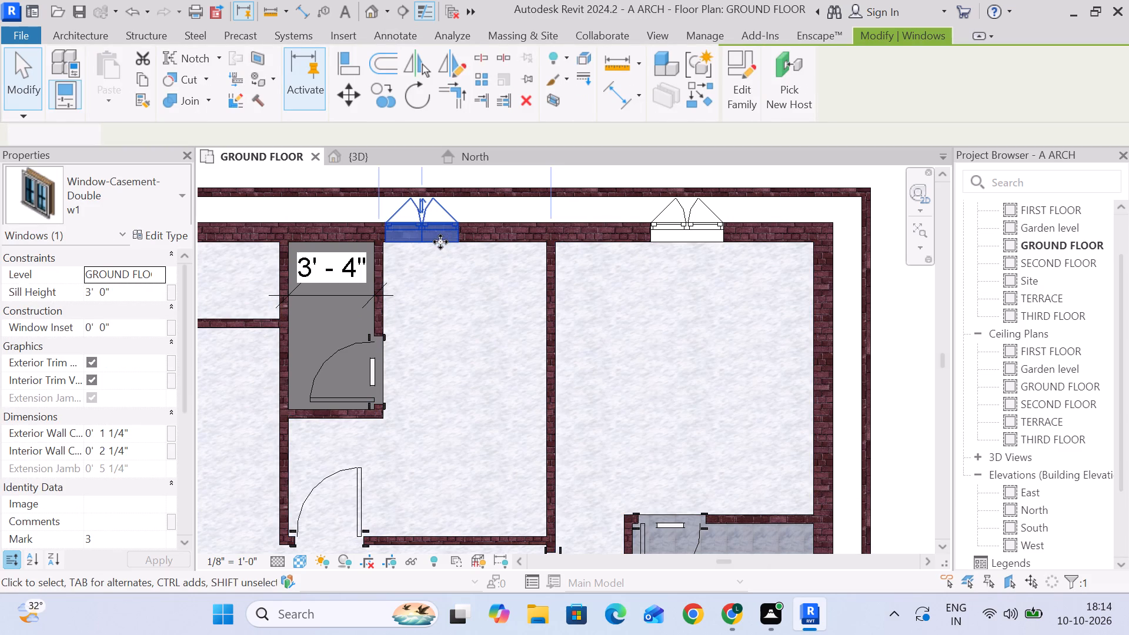
{"action": "scroll", "coordinate": [363, 248], "scroll_direction": "up", "scroll_amount": 5}
{"action": "scroll", "coordinate": [436, 259], "scroll_direction": "down", "scroll_amount": 4}
{"action": "key", "text": "Right"}
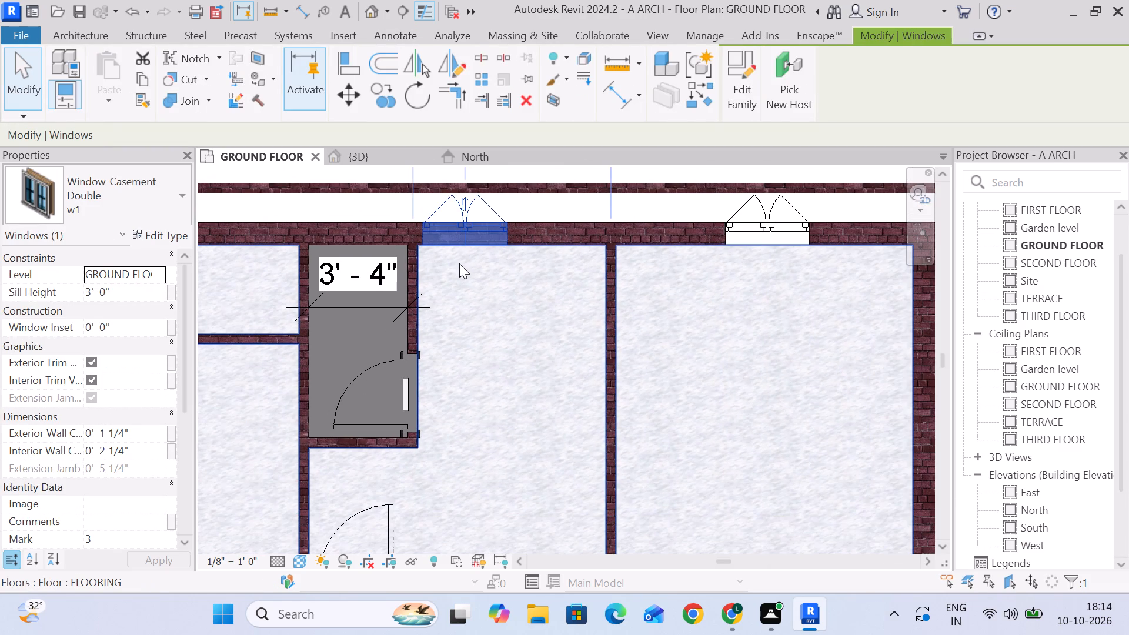
{"action": "key", "text": "Right"}
{"action": "key", "text": "Right"}
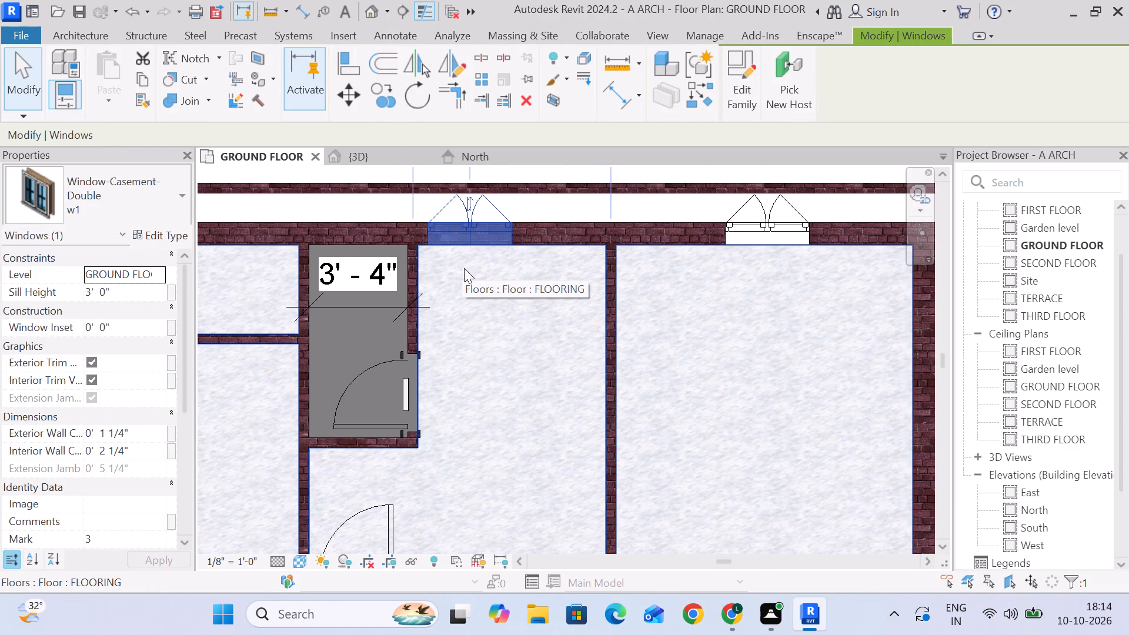
{"action": "key", "text": "Escape"}
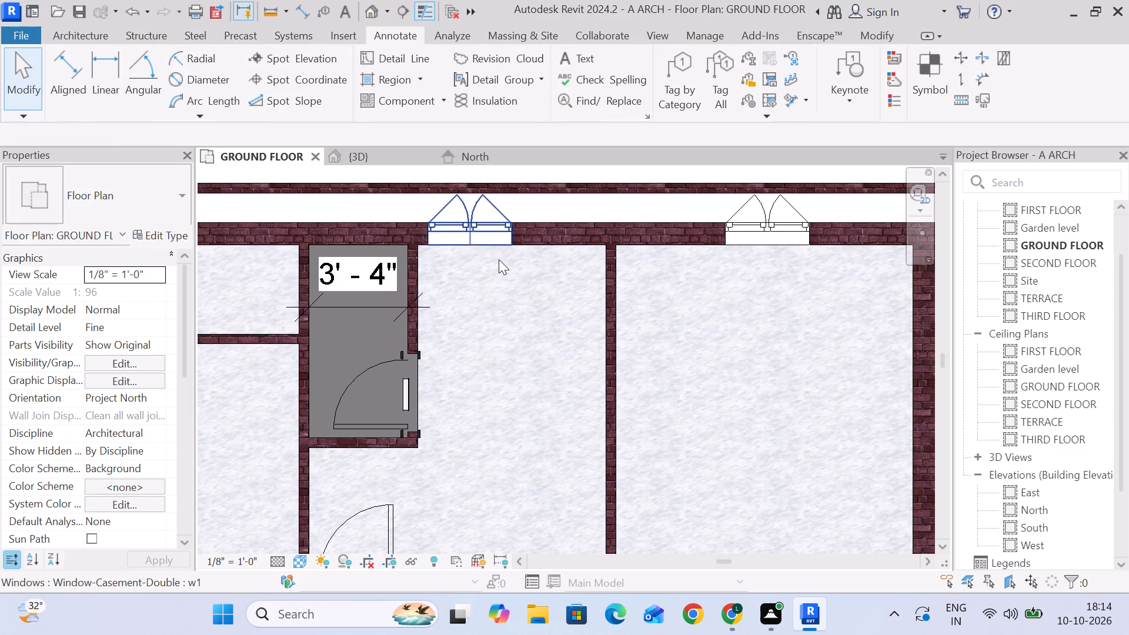
Check the type properties of the new toilet's D3 TOILET door without changing them.
{"action": "scroll", "coordinate": [497, 266], "scroll_direction": "down", "scroll_amount": 4}
{"action": "scroll", "coordinate": [496, 293], "scroll_direction": "up", "scroll_amount": 2}
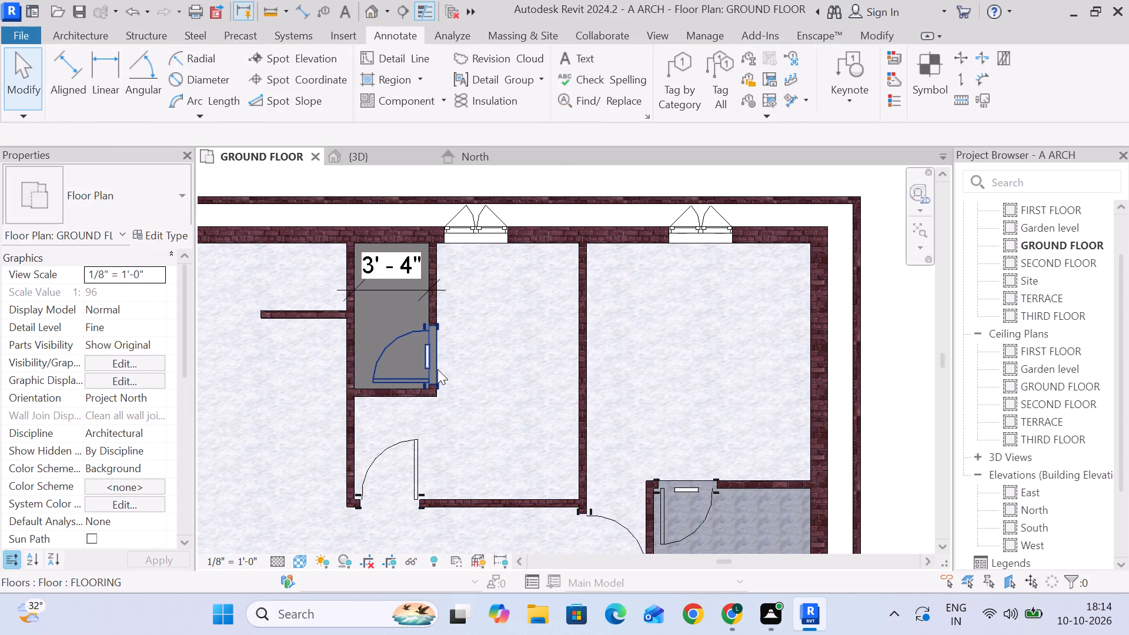
{"action": "left_click", "coordinate": [435, 366]}
{"action": "left_click", "coordinate": [153, 238]}
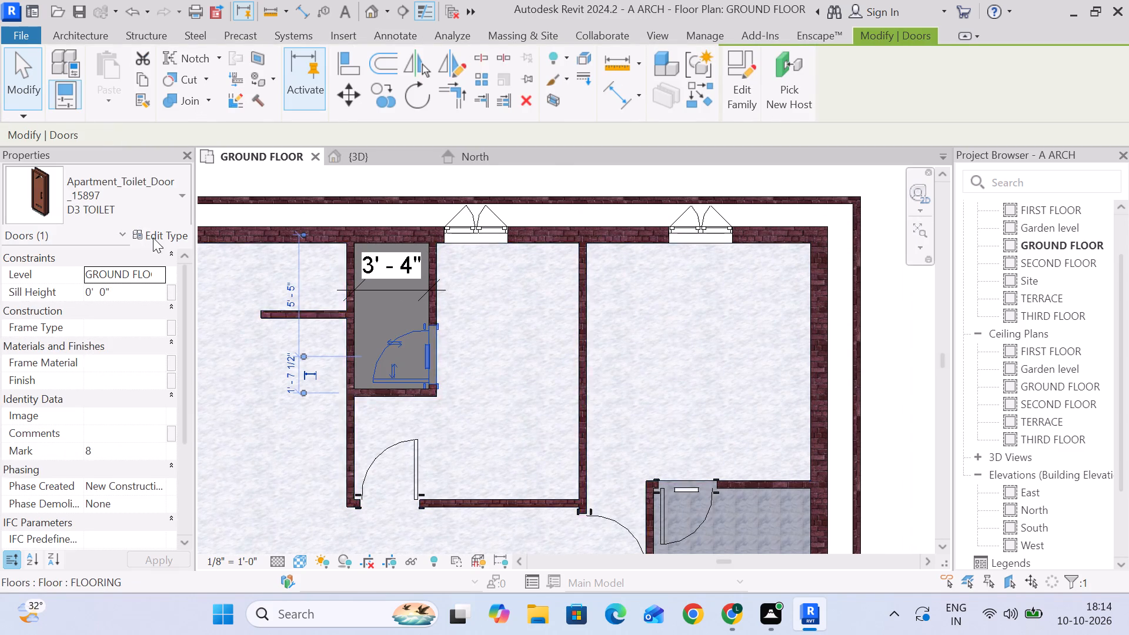
{"action": "left_click", "coordinate": [405, 8]}
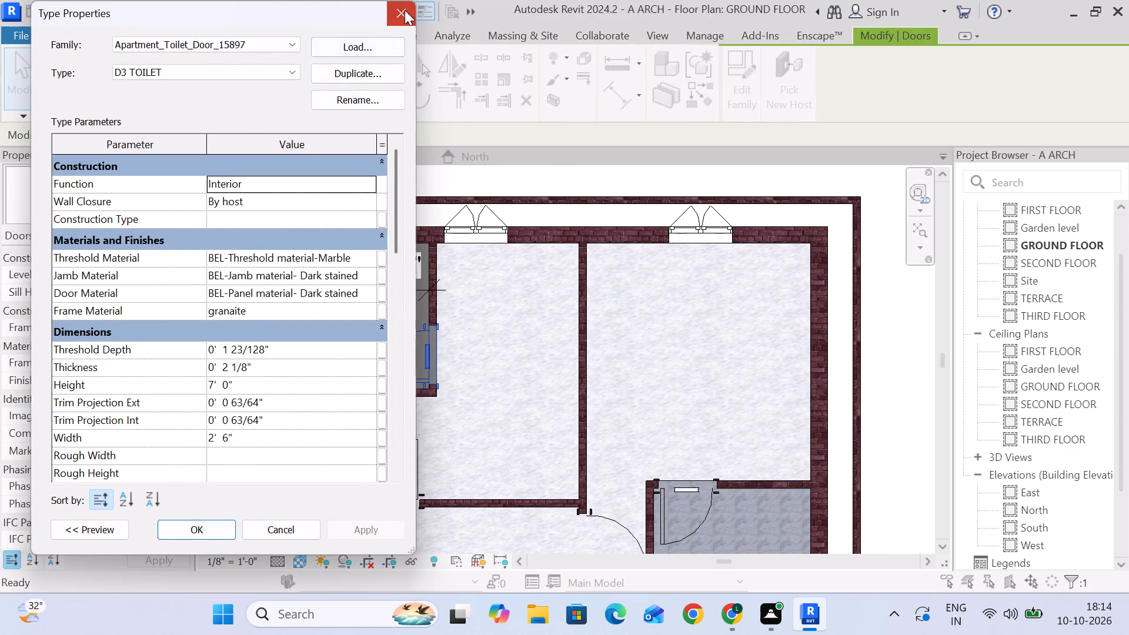
{"action": "key", "text": "Escape"}
Inspect the FLOORING boundary sketch along the new toilet's door-side wall and finish it without edits.
{"action": "left_click", "coordinate": [457, 284]}
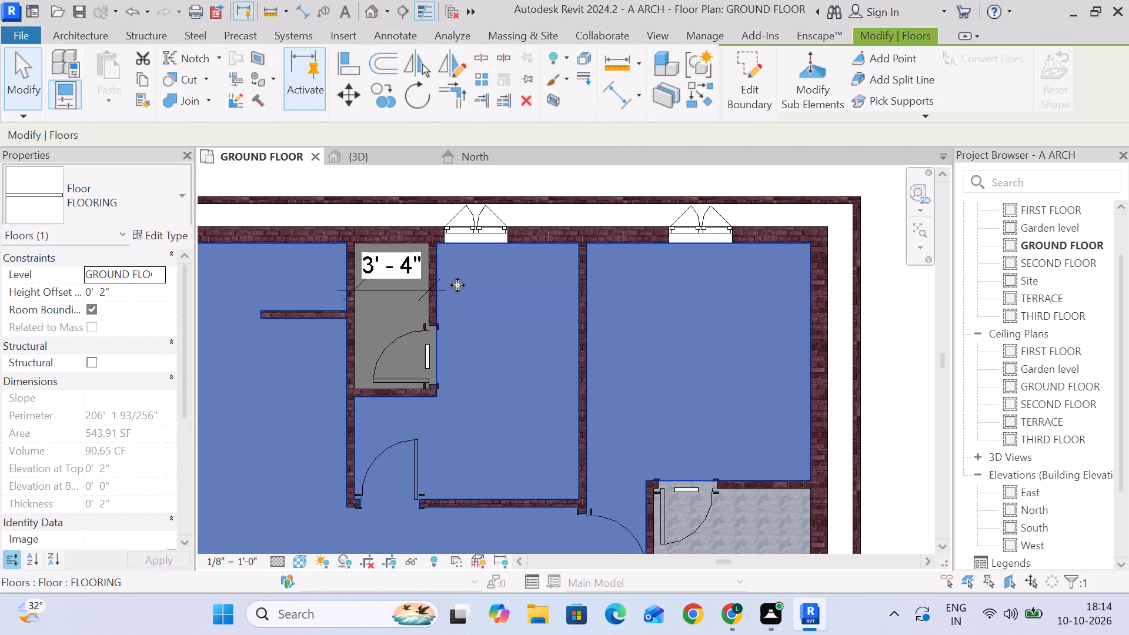
{"action": "scroll", "coordinate": [445, 316], "scroll_direction": "up", "scroll_amount": 5}
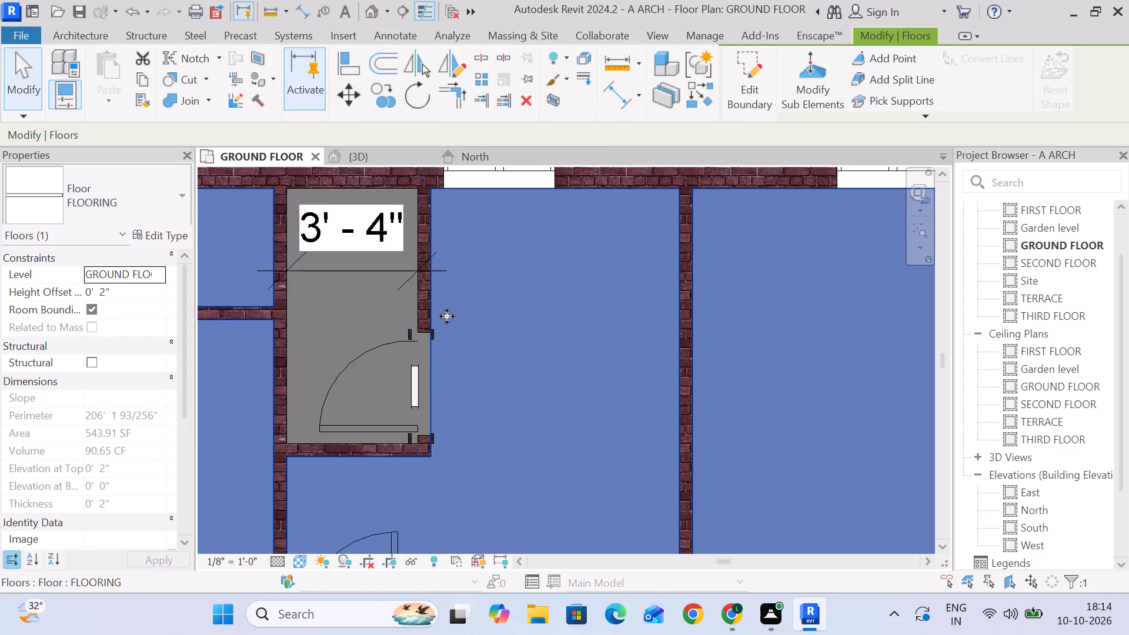
{"action": "scroll", "coordinate": [444, 371], "scroll_direction": "up", "scroll_amount": 11}
{"action": "scroll", "coordinate": [430, 329], "scroll_direction": "down", "scroll_amount": 12}
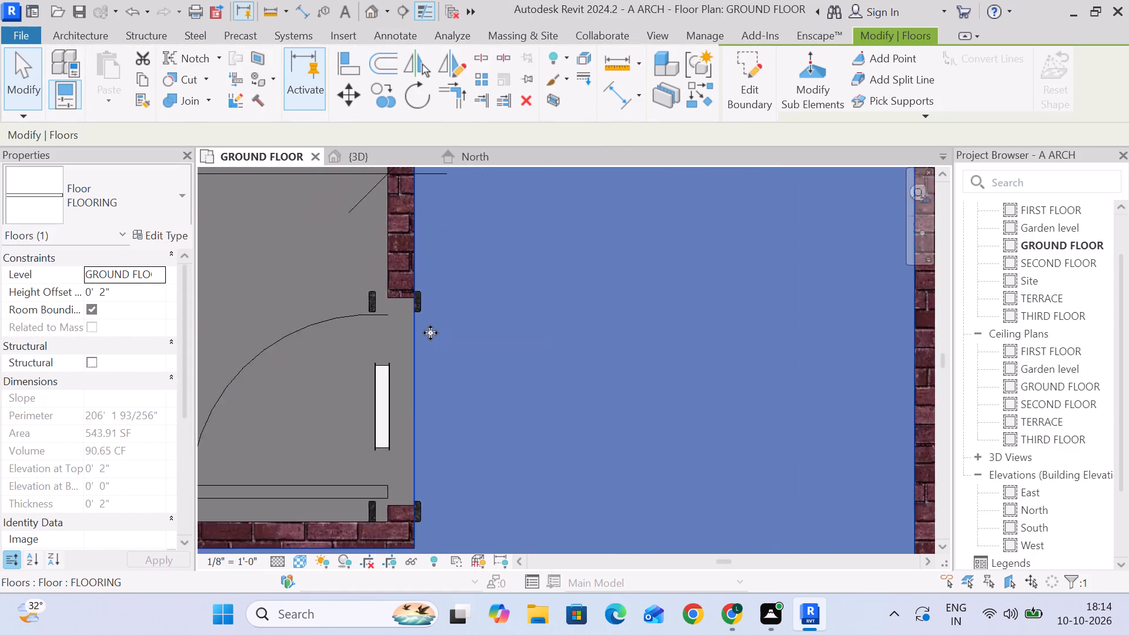
{"action": "scroll", "coordinate": [432, 337], "scroll_direction": "down", "scroll_amount": 5}
{"action": "scroll", "coordinate": [445, 263], "scroll_direction": "up", "scroll_amount": 2}
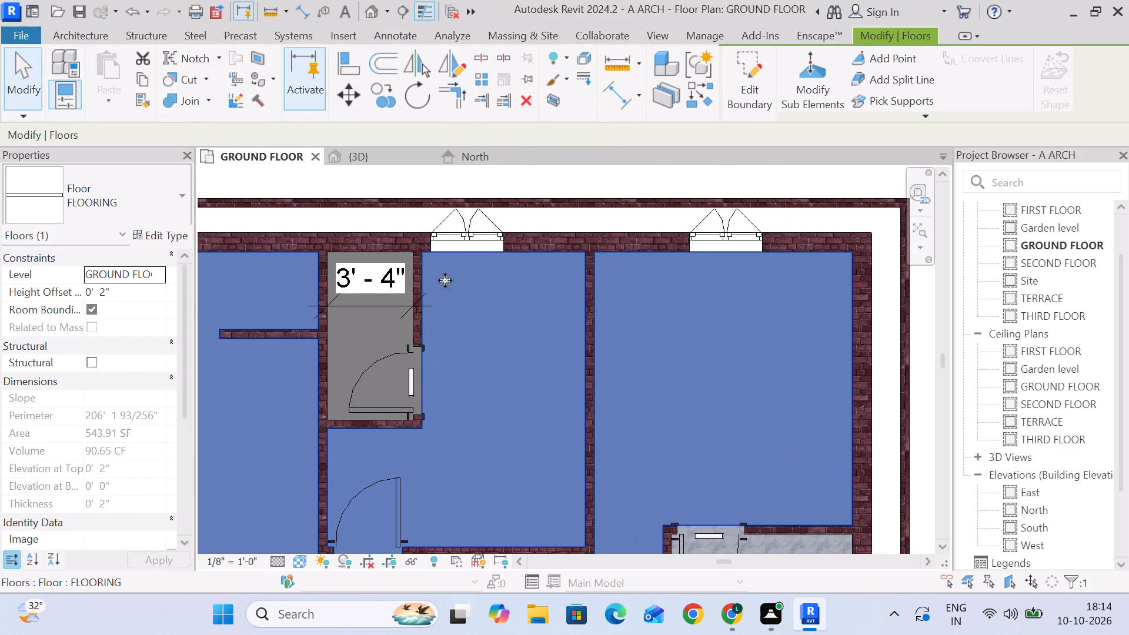
{"action": "left_click", "coordinate": [751, 96]}
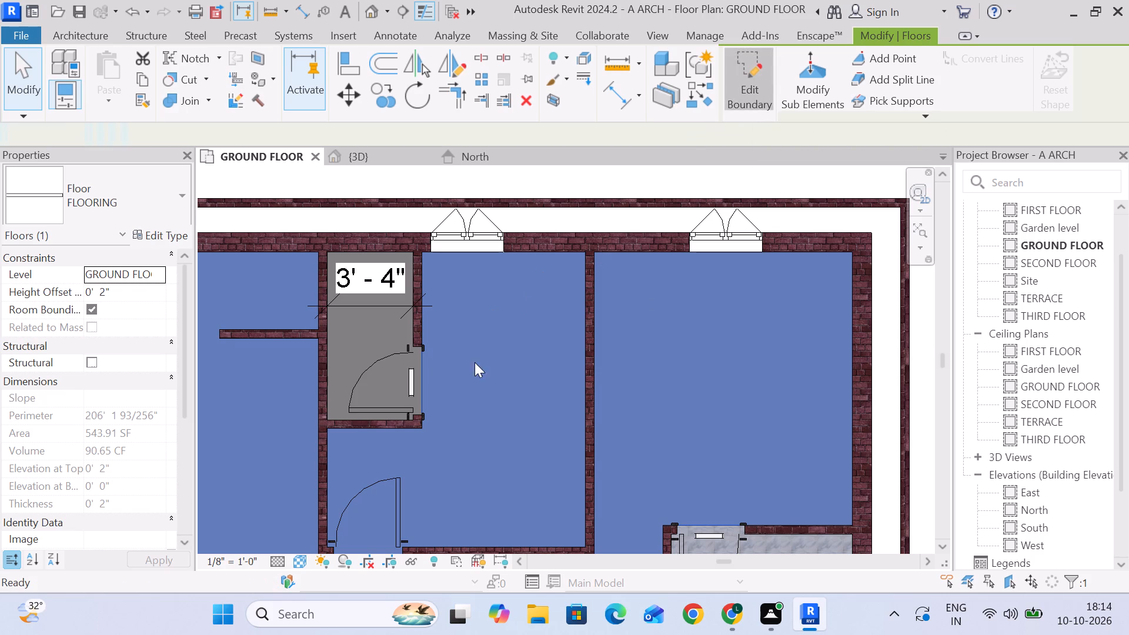
{"action": "scroll", "coordinate": [421, 357], "scroll_direction": "up", "scroll_amount": 12}
{"action": "key", "text": "Escape"}
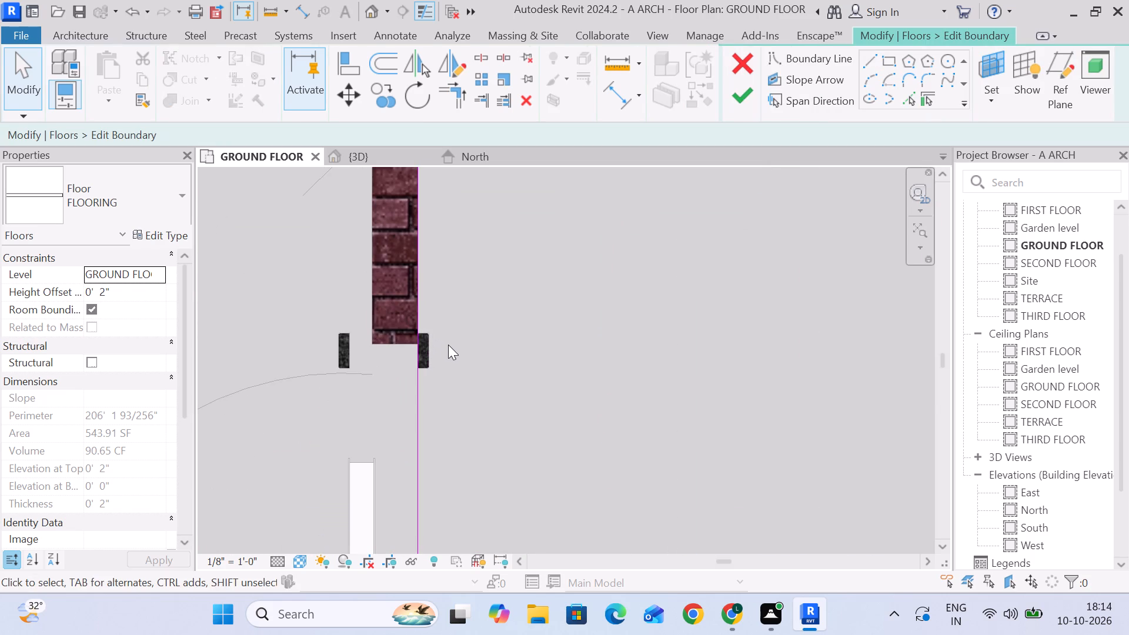
{"action": "scroll", "coordinate": [448, 345], "scroll_direction": "down", "scroll_amount": 14}
{"action": "left_click", "coordinate": [739, 104]}
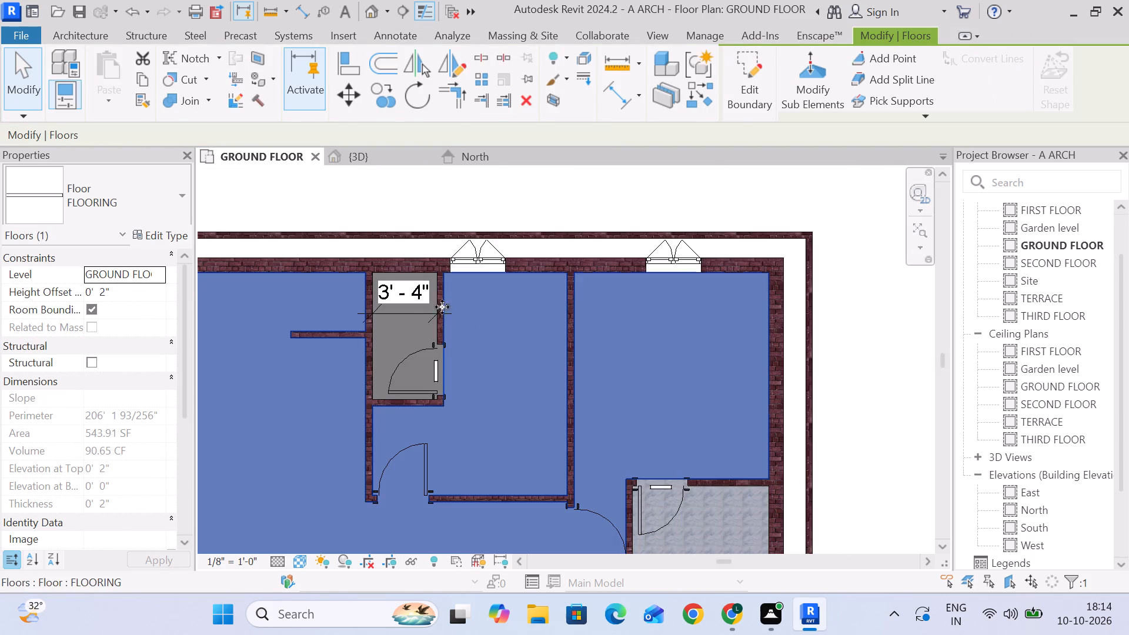
{"action": "scroll", "coordinate": [406, 307], "scroll_direction": "down", "scroll_amount": 4}
{"action": "left_click", "coordinate": [22, 99]}
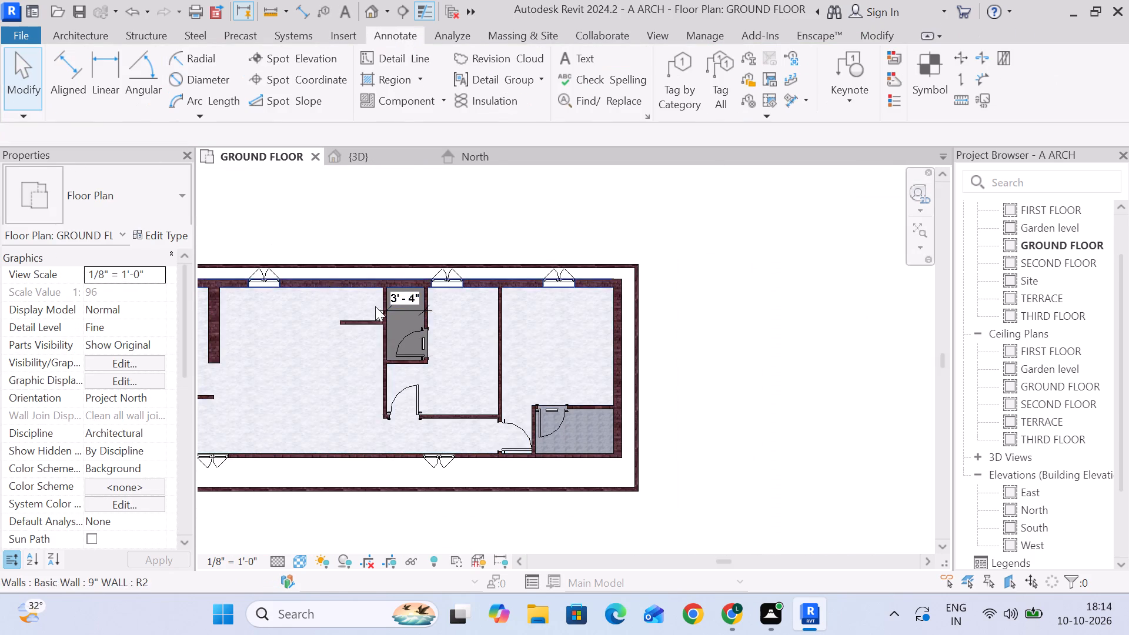
Delete the 3' - 4" dimension across the new toilet.
{"action": "scroll", "coordinate": [392, 312], "scroll_direction": "up", "scroll_amount": 5}
{"action": "left_click", "coordinate": [419, 302]}
{"action": "key", "text": "Delete"}
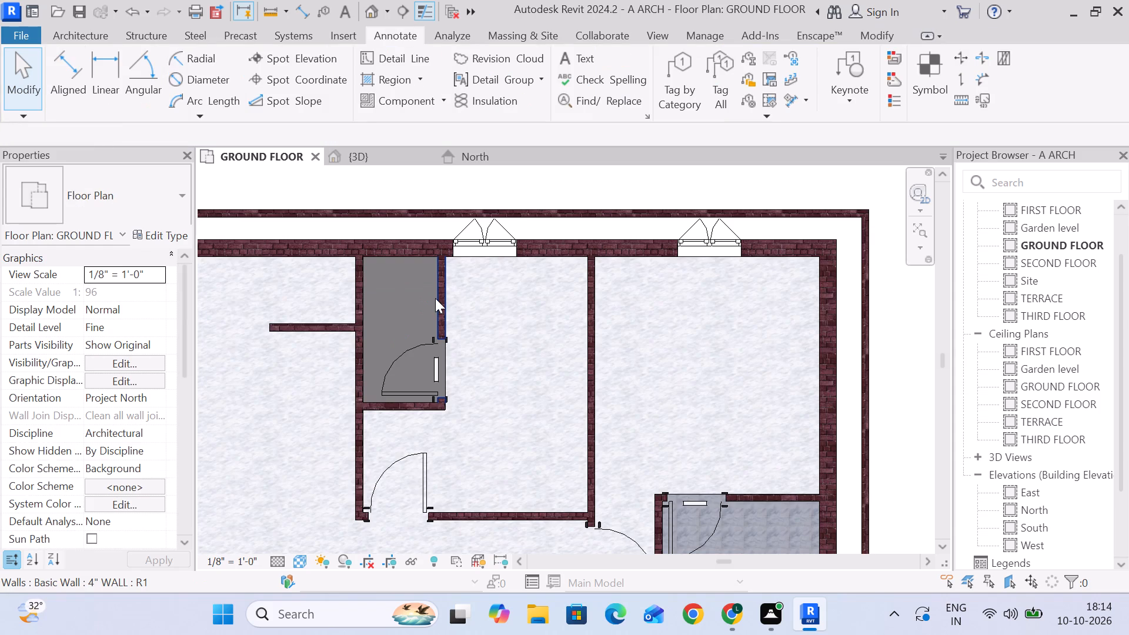
In the FLOORING TOILET boundary, draw lines inside the new toilet along the exterior wall and long wall, turning to the door opening's outer edge.
{"action": "scroll", "coordinate": [435, 305], "scroll_direction": "down", "scroll_amount": 3}
{"action": "middle_click_drag", "start_coordinate": [463, 347], "coordinate": [463, 309]}
{"action": "middle_click_drag", "start_coordinate": [476, 325], "coordinate": [435, 313]}
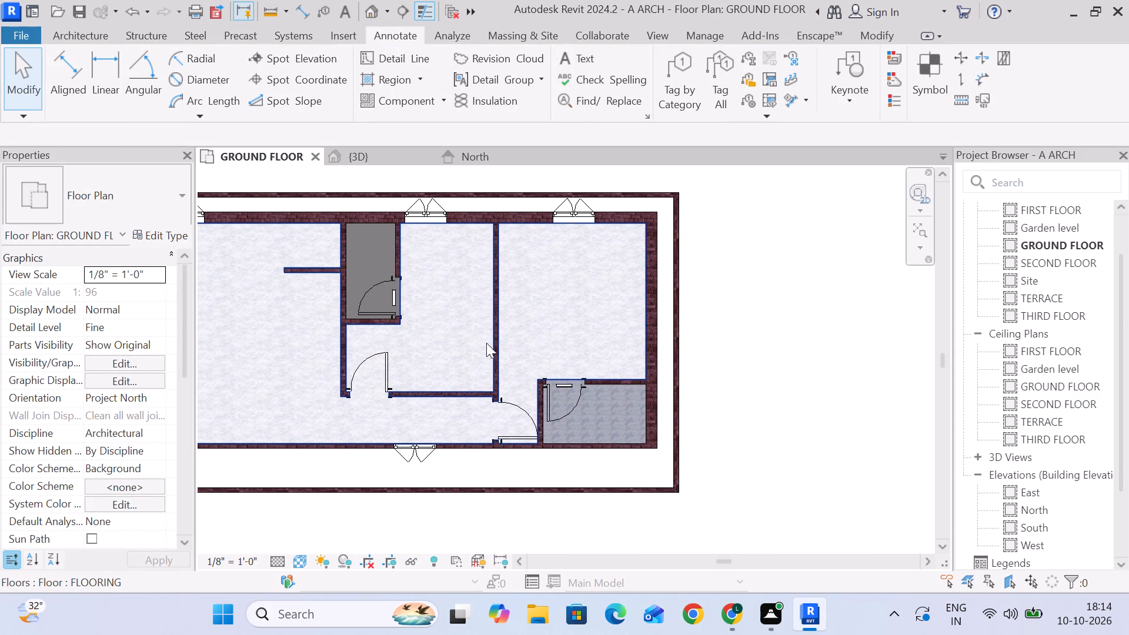
{"action": "left_click", "coordinate": [606, 417]}
{"action": "left_click", "coordinate": [738, 91]}
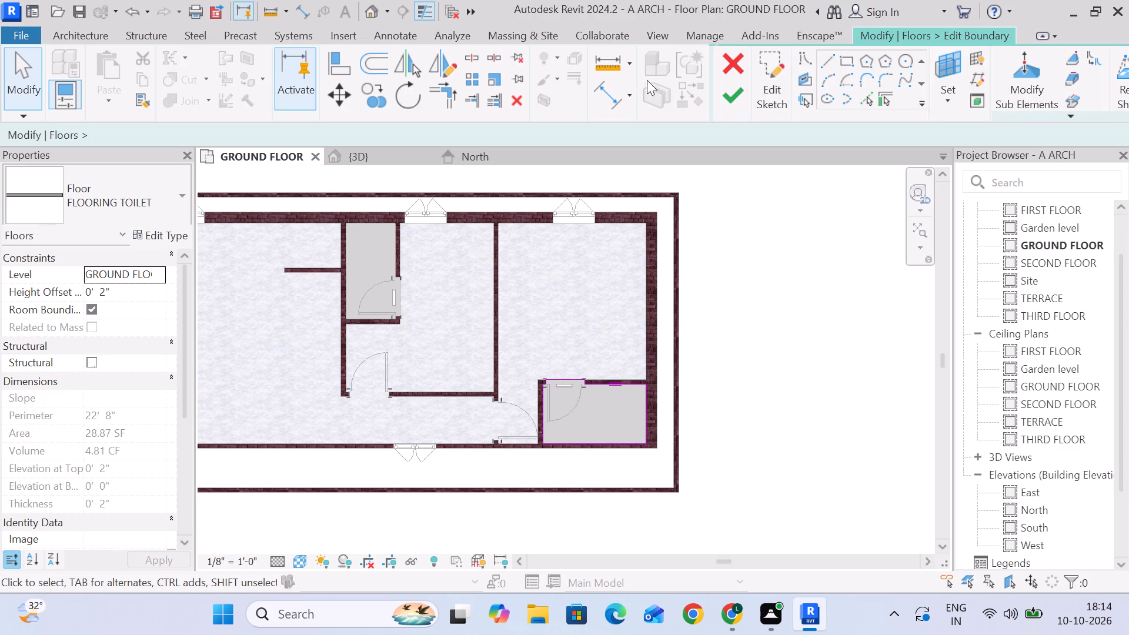
{"action": "left_click", "coordinate": [869, 62]}
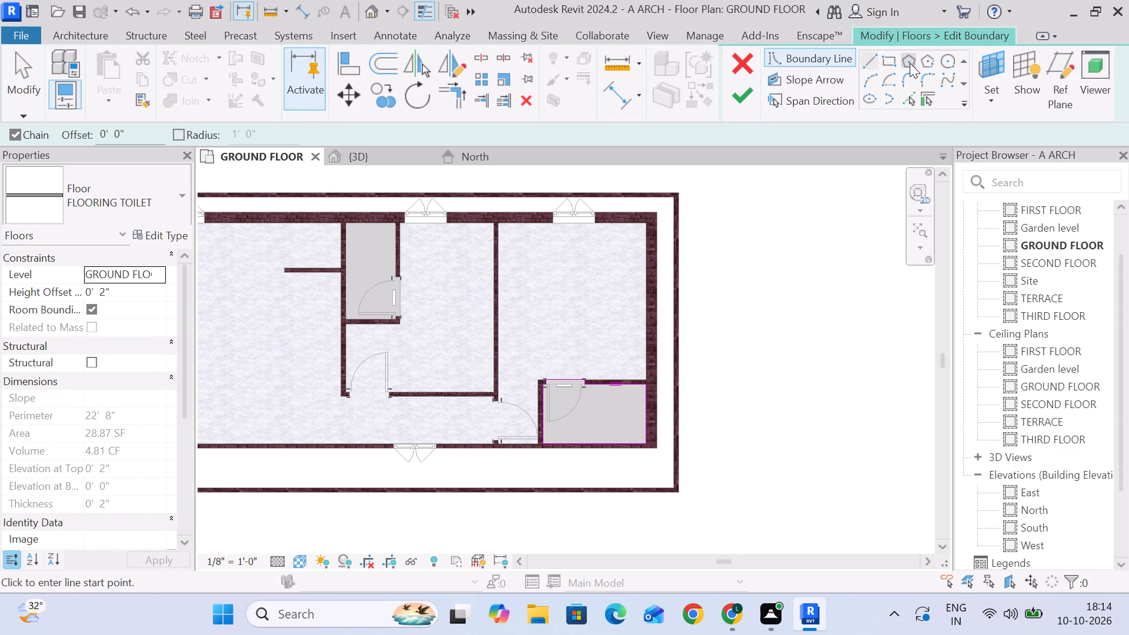
{"action": "left_click", "coordinate": [888, 55]}
{"action": "scroll", "coordinate": [398, 223], "scroll_direction": "up", "scroll_amount": 5}
{"action": "scroll", "coordinate": [279, 230], "scroll_direction": "up", "scroll_amount": 3}
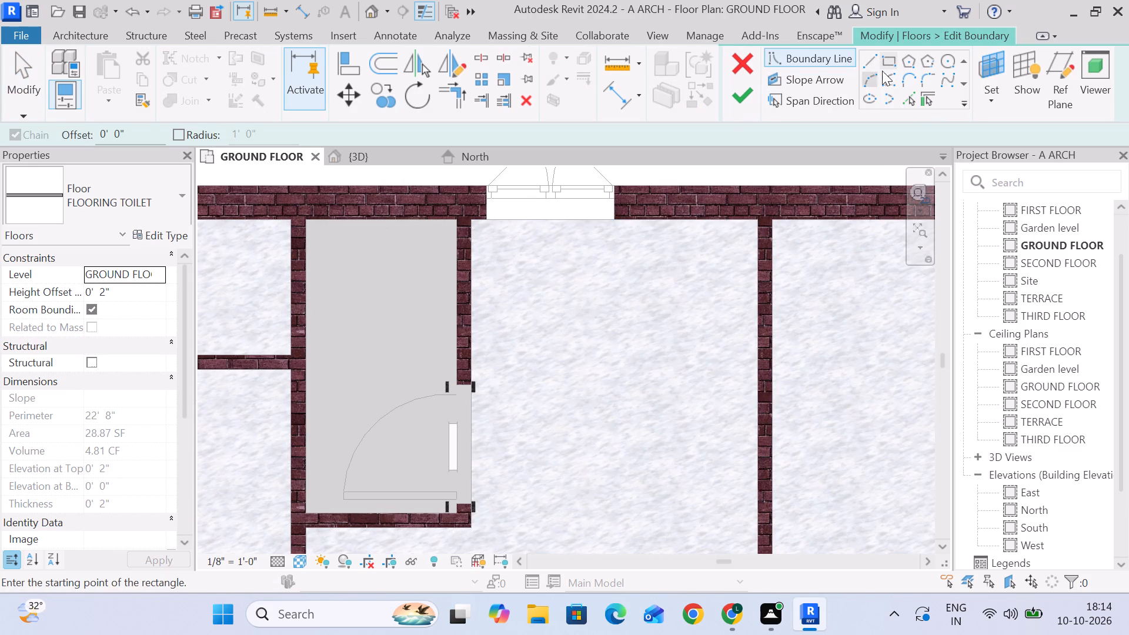
{"action": "left_click", "coordinate": [874, 58]}
{"action": "scroll", "coordinate": [360, 218], "scroll_direction": "up", "scroll_amount": 4}
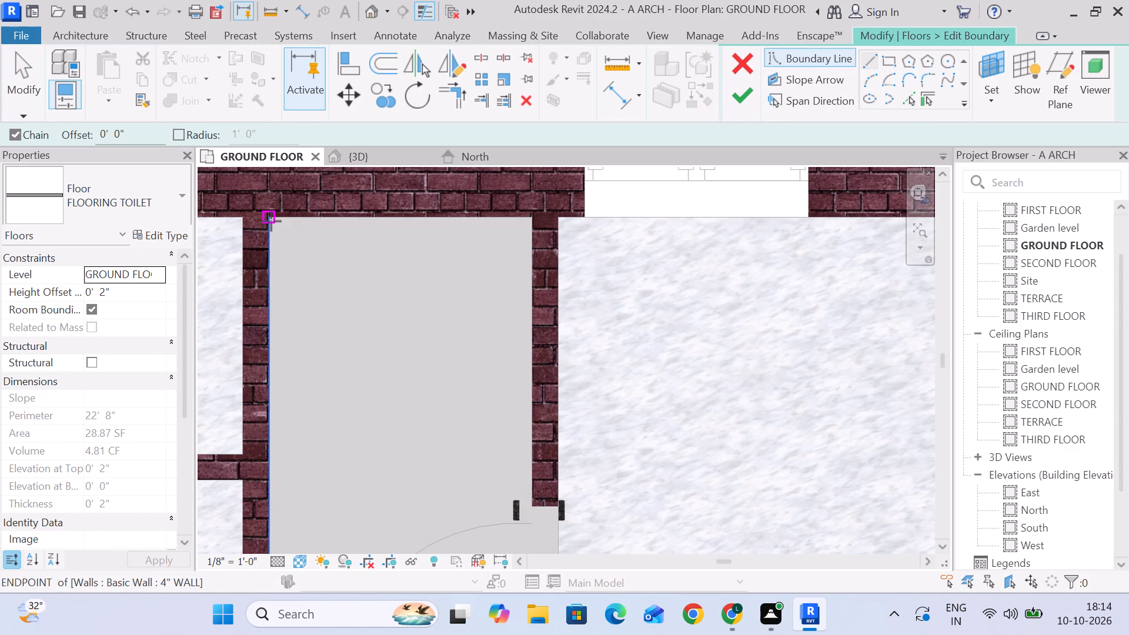
{"action": "left_click", "coordinate": [269, 219]}
{"action": "left_click", "coordinate": [532, 217]}
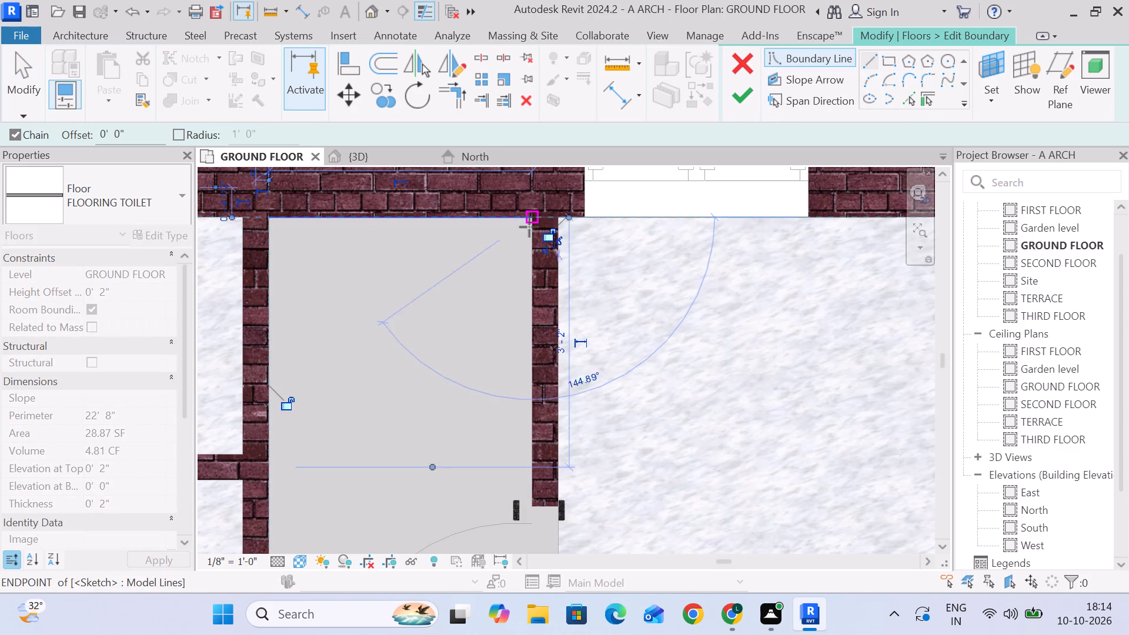
{"action": "left_click", "coordinate": [537, 506]}
{"action": "scroll", "coordinate": [542, 516], "scroll_direction": "up", "scroll_amount": 5}
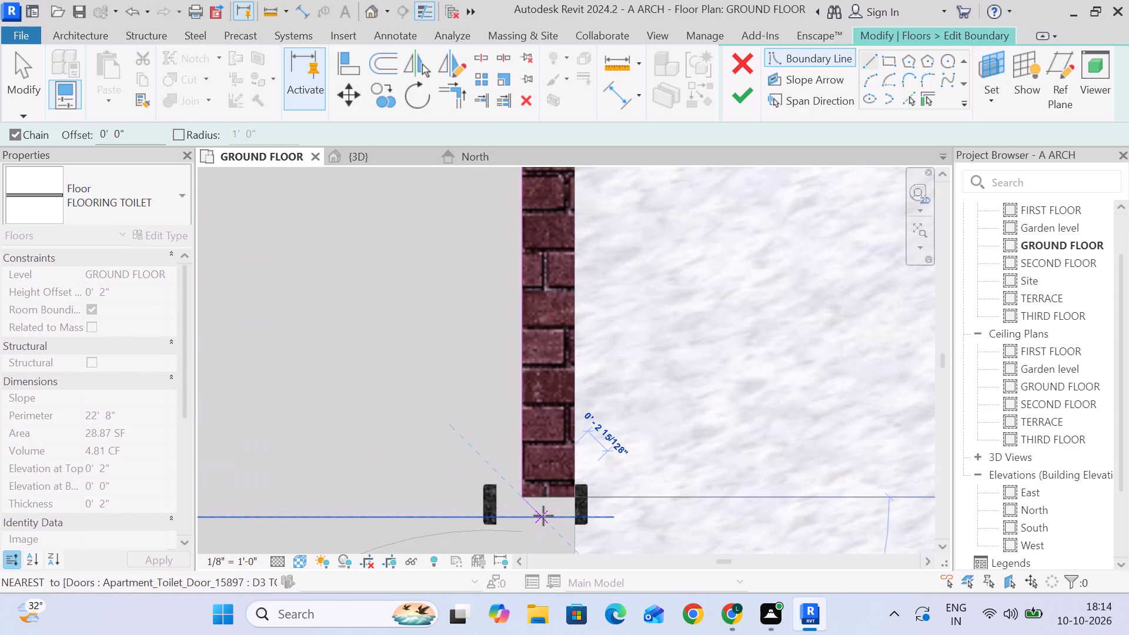
{"action": "left_click", "coordinate": [576, 500]}
Close the new toilet's boundary loop across the door opening, around the far jamb and along the remaining inner wall faces, finishing the FLOORING TOILET edit.
{"action": "scroll", "coordinate": [574, 507], "scroll_direction": "down", "scroll_amount": 5}
{"action": "middle_click_drag", "start_coordinate": [563, 498], "coordinate": [520, 156]}
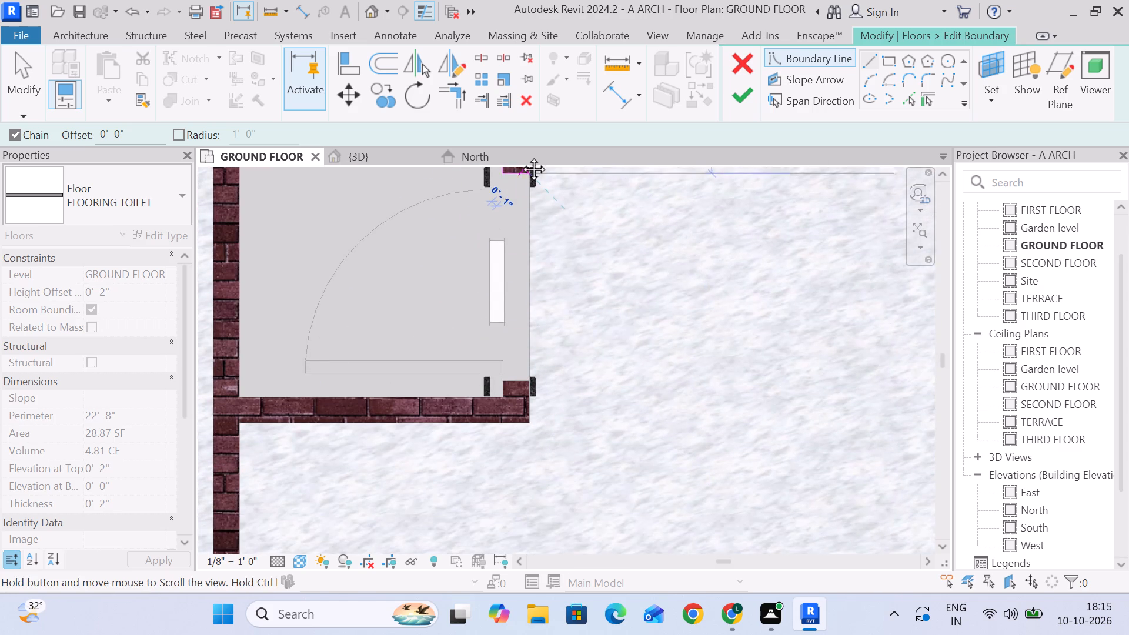
{"action": "middle_click_drag", "start_coordinate": [520, 156], "coordinate": [520, 155]}
{"action": "scroll", "coordinate": [531, 360], "scroll_direction": "up", "scroll_amount": 4}
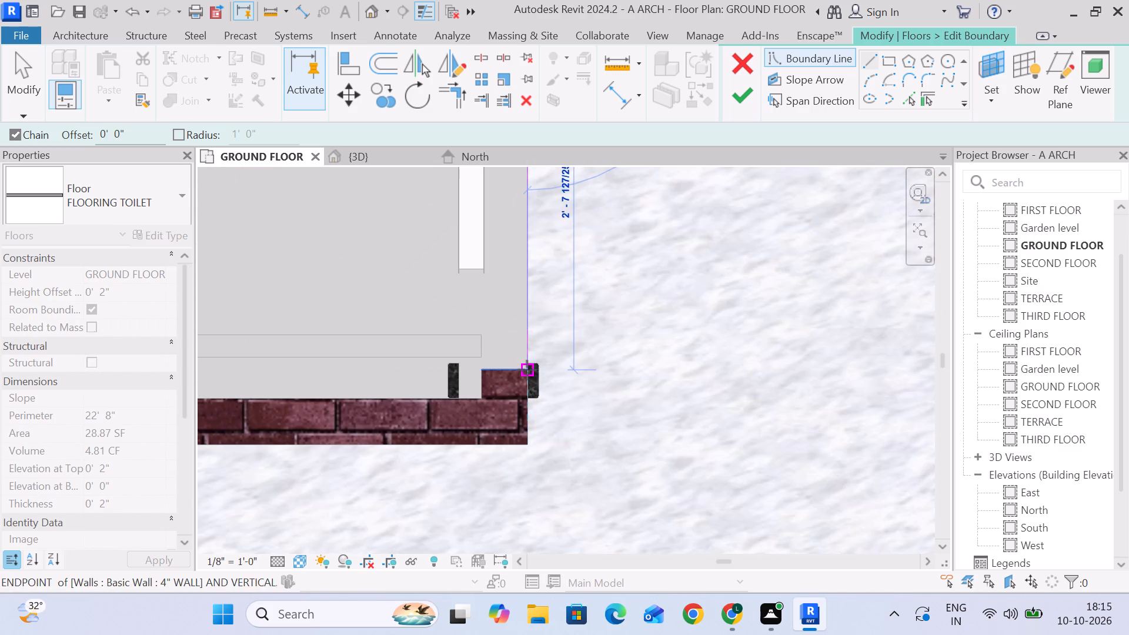
{"action": "left_click", "coordinate": [527, 370]}
{"action": "left_click", "coordinate": [482, 369]}
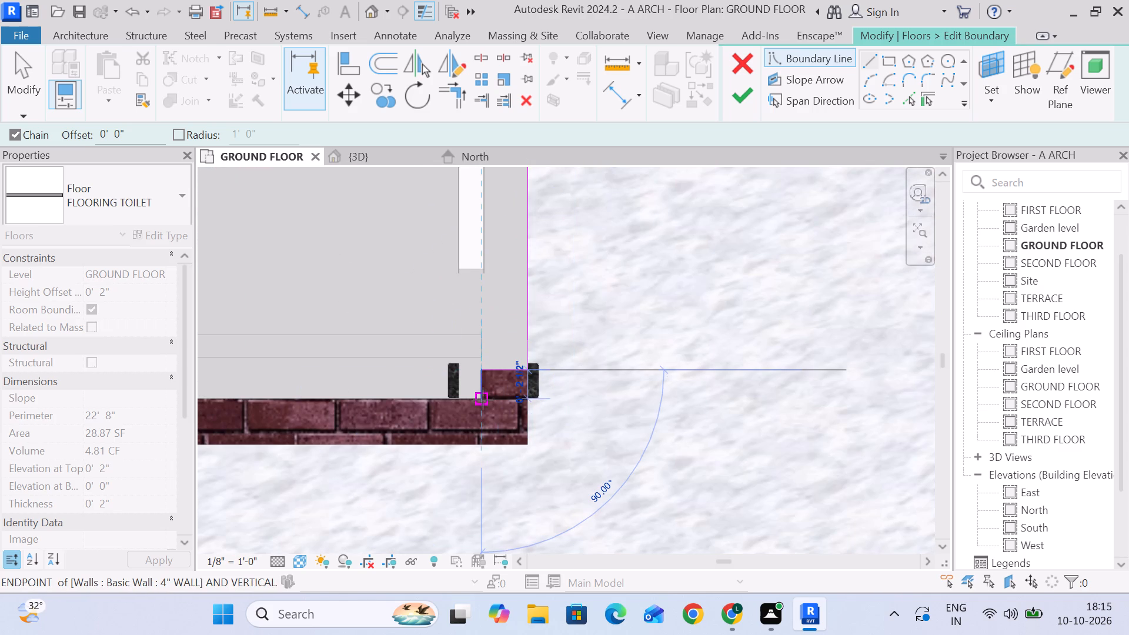
{"action": "left_click", "coordinate": [483, 400]}
{"action": "middle_click_drag", "start_coordinate": [302, 398], "coordinate": [673, 400]}
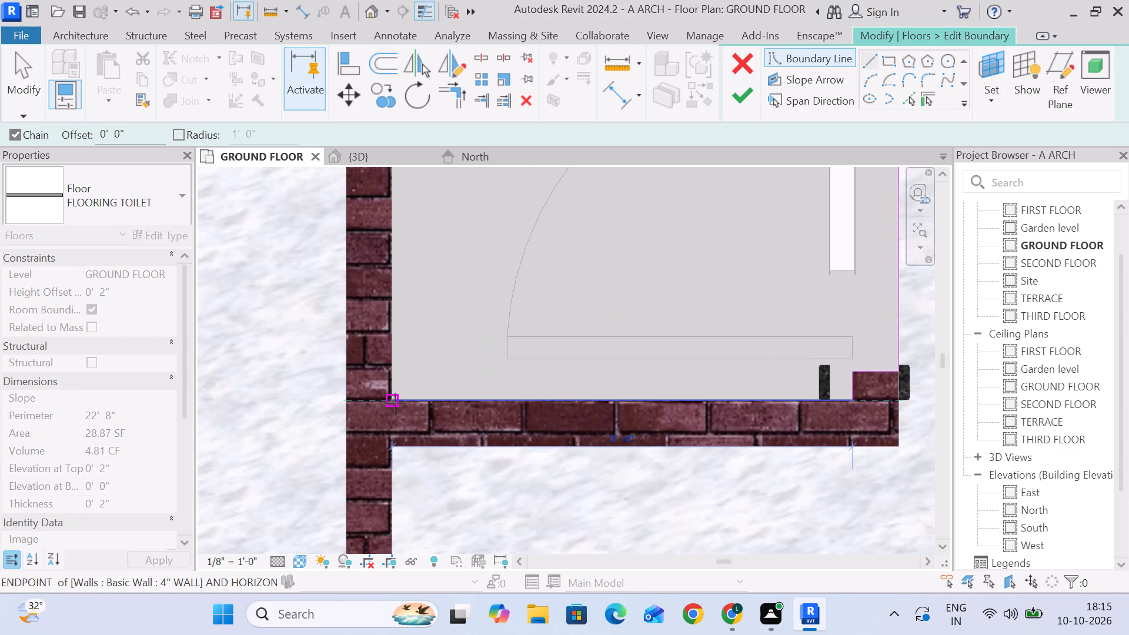
{"action": "left_click", "coordinate": [393, 402]}
{"action": "scroll", "coordinate": [439, 313], "scroll_direction": "down", "scroll_amount": 4}
{"action": "middle_click_drag", "start_coordinate": [436, 314], "coordinate": [433, 562]}
{"action": "scroll", "coordinate": [405, 248], "scroll_direction": "down", "scroll_amount": 3}
{"action": "middle_click_drag", "start_coordinate": [403, 252], "coordinate": [406, 482]}
{"action": "scroll", "coordinate": [406, 482], "scroll_direction": "up", "scroll_amount": 5}
{"action": "left_click", "coordinate": [413, 314]}
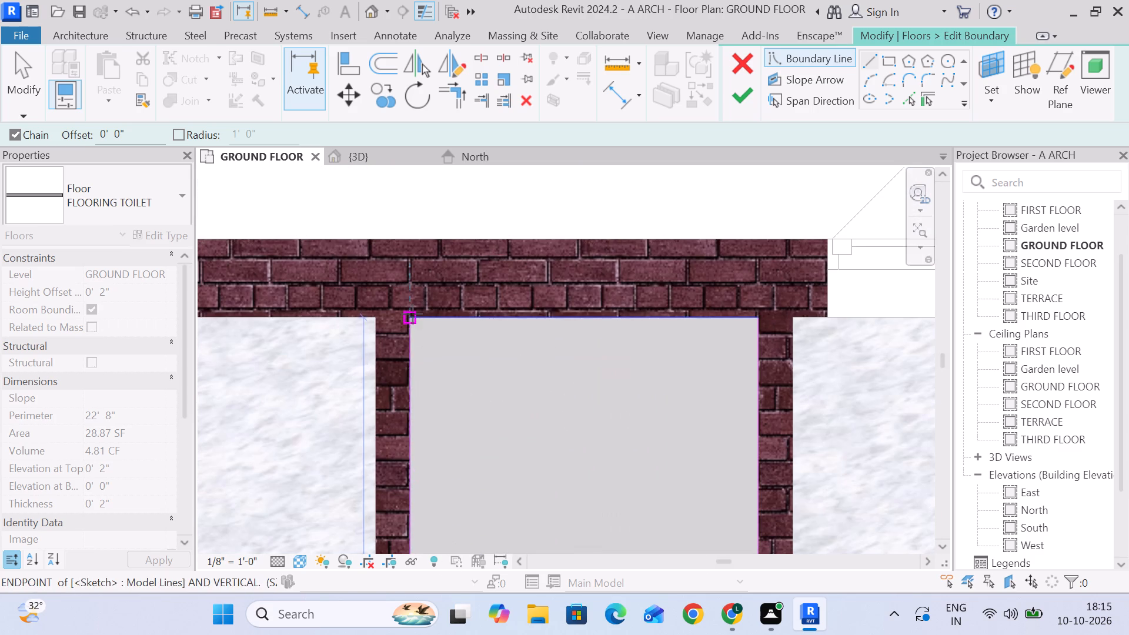
{"action": "left_click", "coordinate": [20, 55]}
{"action": "scroll", "coordinate": [389, 302], "scroll_direction": "down", "scroll_amount": 5}
{"action": "middle_click_drag", "start_coordinate": [552, 357], "coordinate": [543, 354]}
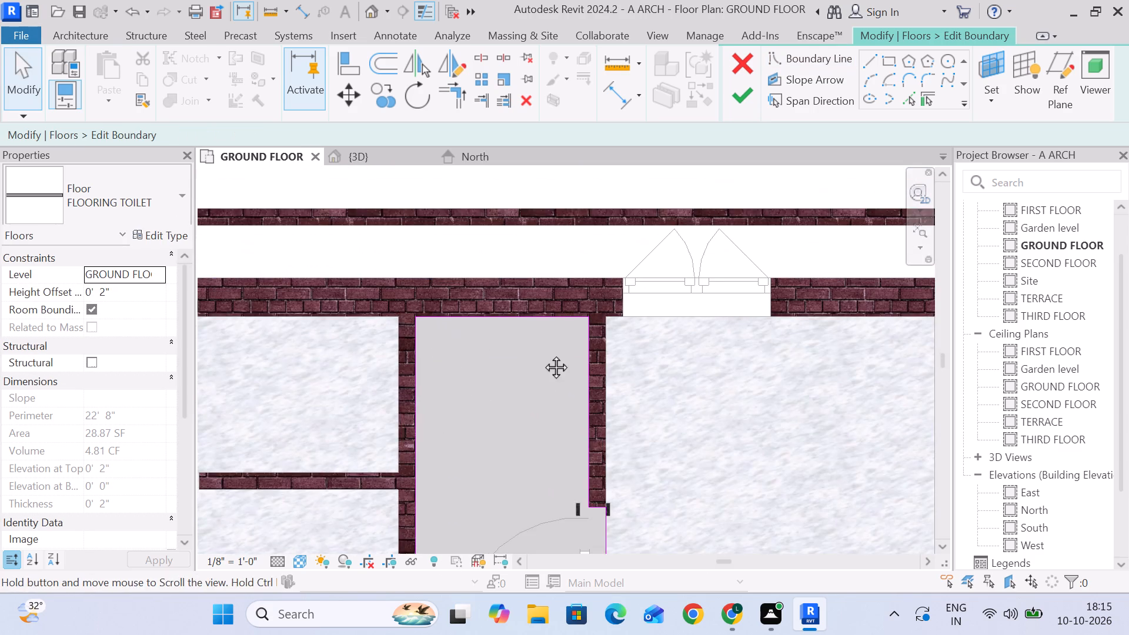
{"action": "middle_click_drag", "start_coordinate": [543, 354], "coordinate": [436, 257]}
{"action": "scroll", "coordinate": [436, 259], "scroll_direction": "down", "scroll_amount": 4}
{"action": "middle_click_drag", "start_coordinate": [472, 338], "coordinate": [479, 286]}
{"action": "left_click", "coordinate": [734, 94]}
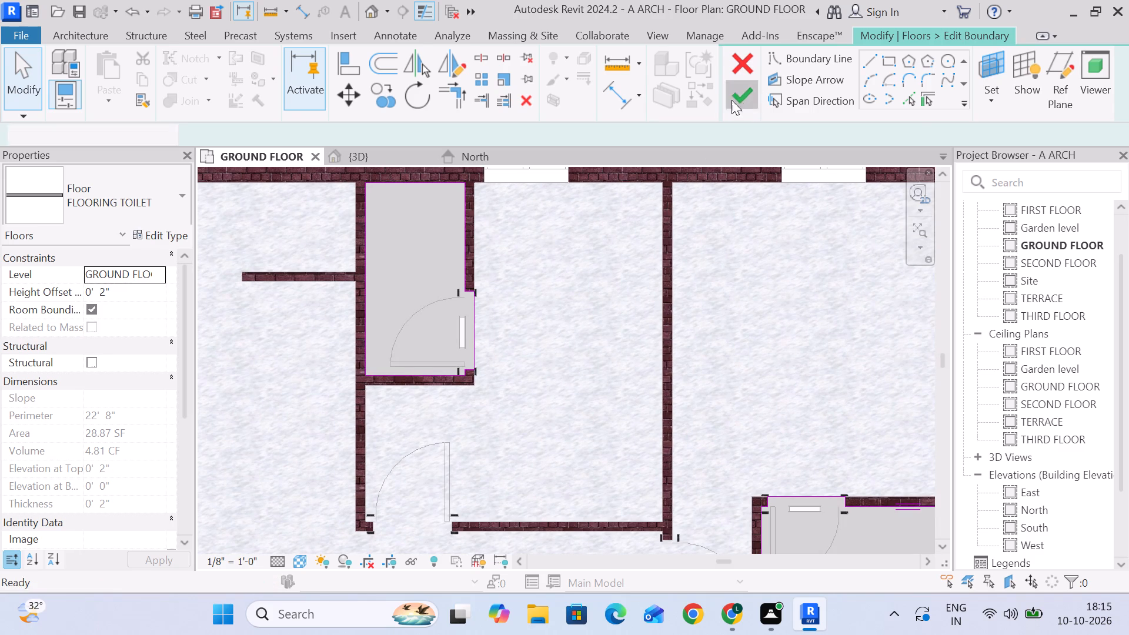
{"action": "scroll", "coordinate": [574, 279], "scroll_direction": "down", "scroll_amount": 5}
{"action": "middle_click_drag", "start_coordinate": [569, 284], "coordinate": [492, 309]}
{"action": "left_click", "coordinate": [823, 230]}
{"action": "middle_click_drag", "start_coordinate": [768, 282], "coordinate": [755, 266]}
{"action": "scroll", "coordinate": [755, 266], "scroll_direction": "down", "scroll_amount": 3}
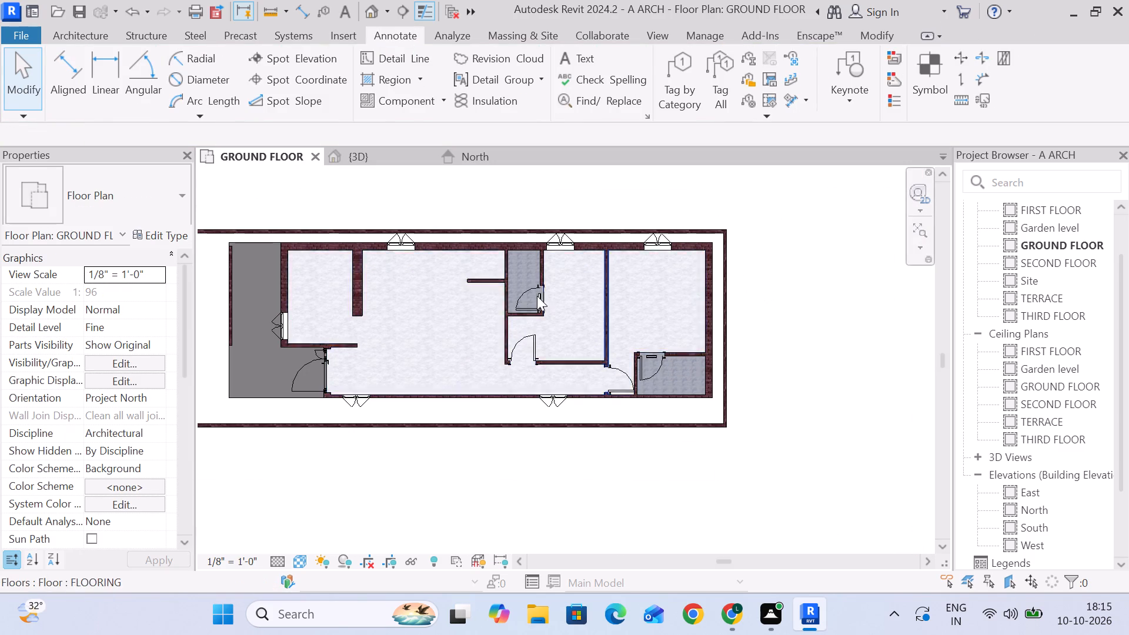